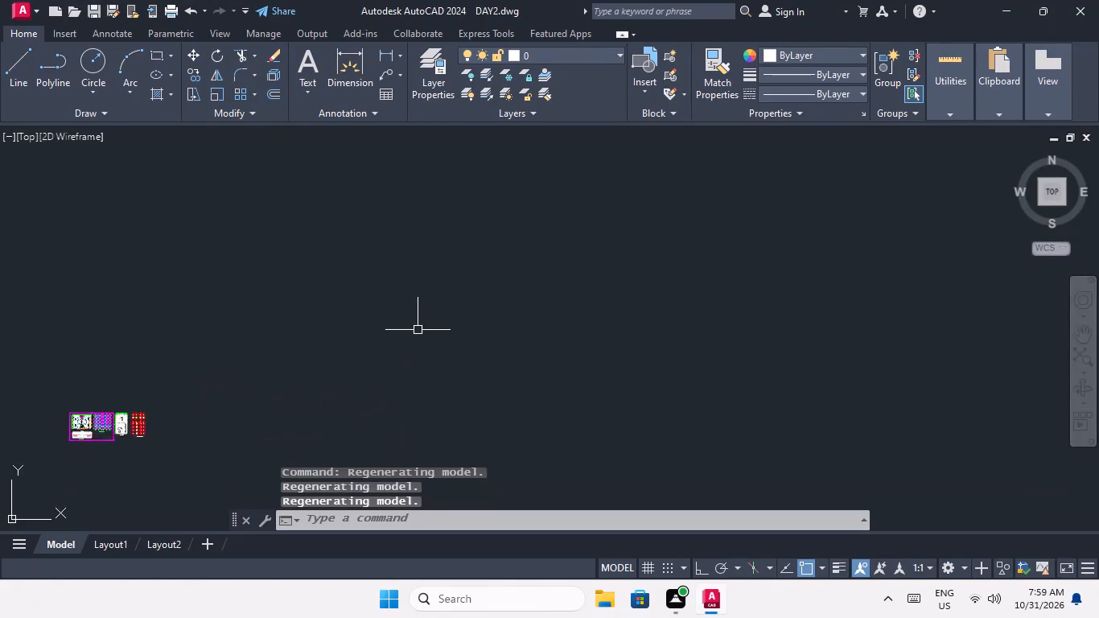
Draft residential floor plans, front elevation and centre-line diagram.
Draw a closed rectangular outline with the Line tool in Ortho mode, 37' wide and 92' long, in the empty drawing area.
scroll(418, 330, up, 3)
middle_drag(422, 329, 515, 355)
scroll(493, 323, down, 1)
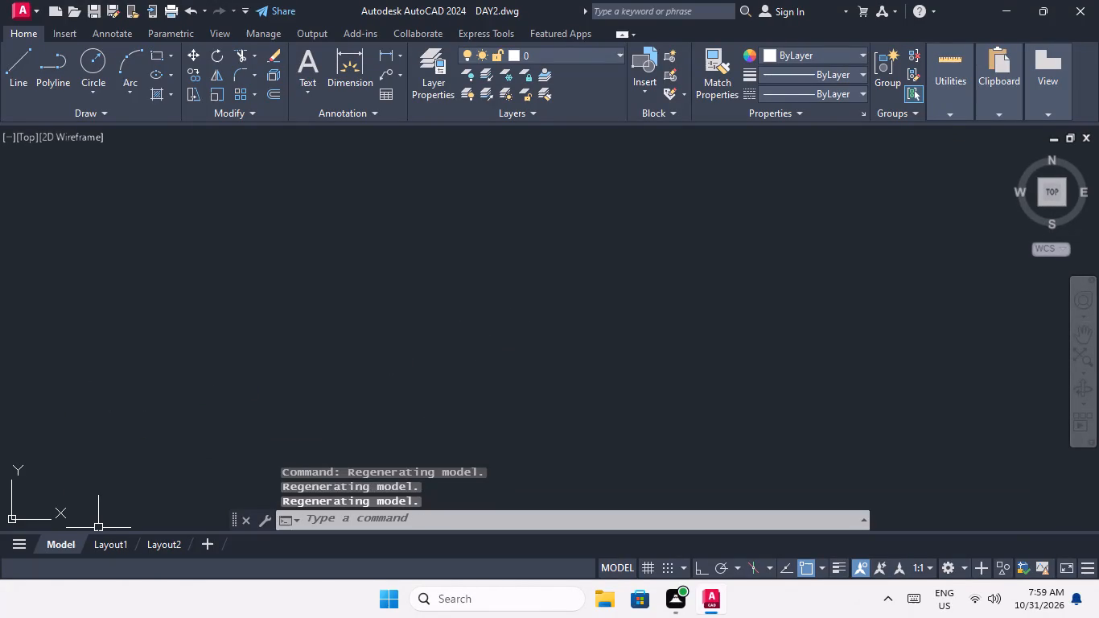
text(L)
key(space)
key(F8)
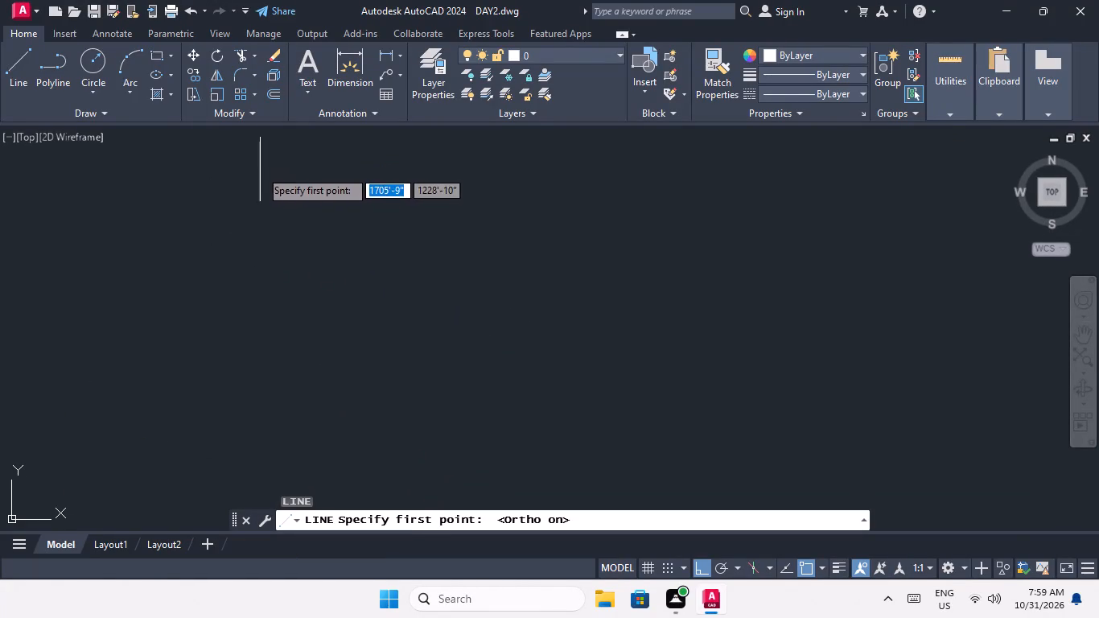
drag(287, 186, 295, 185)
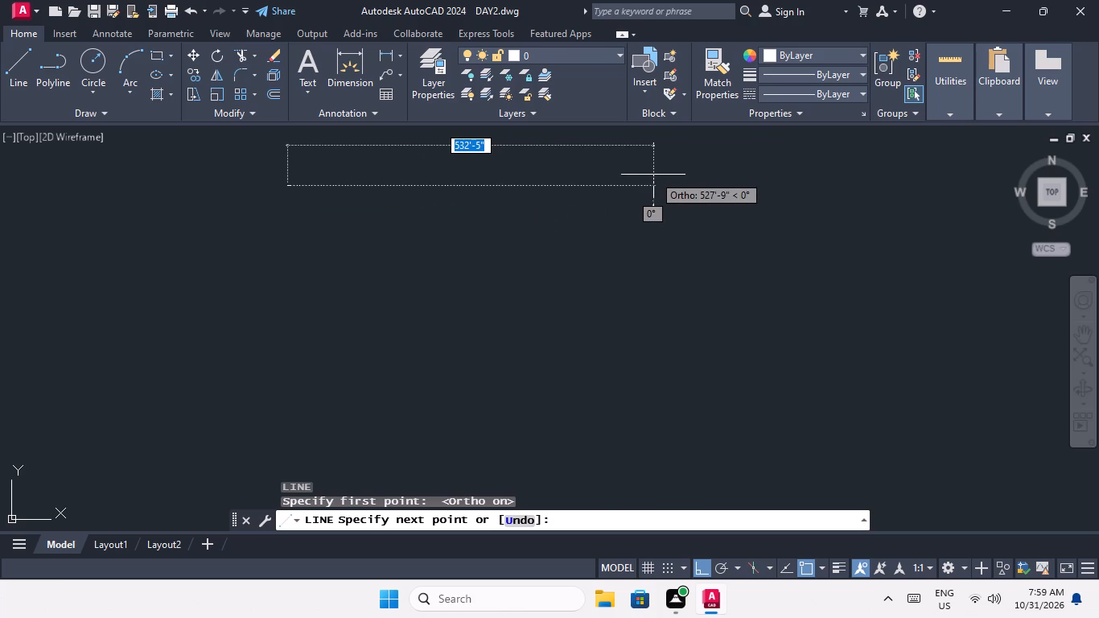
text(37')
key(Return)
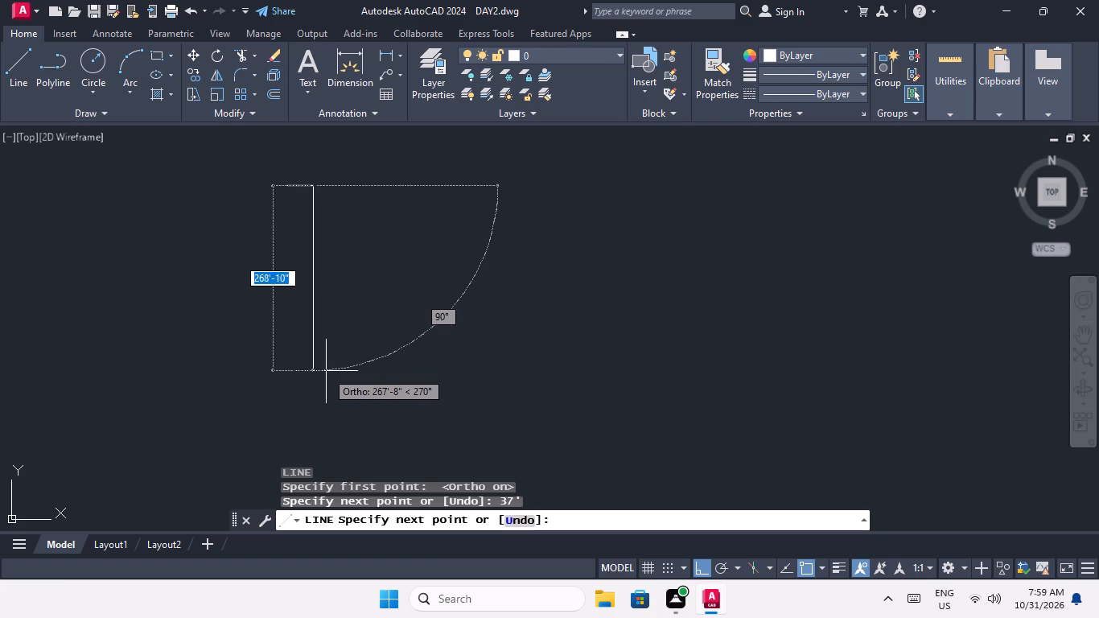
text(92')
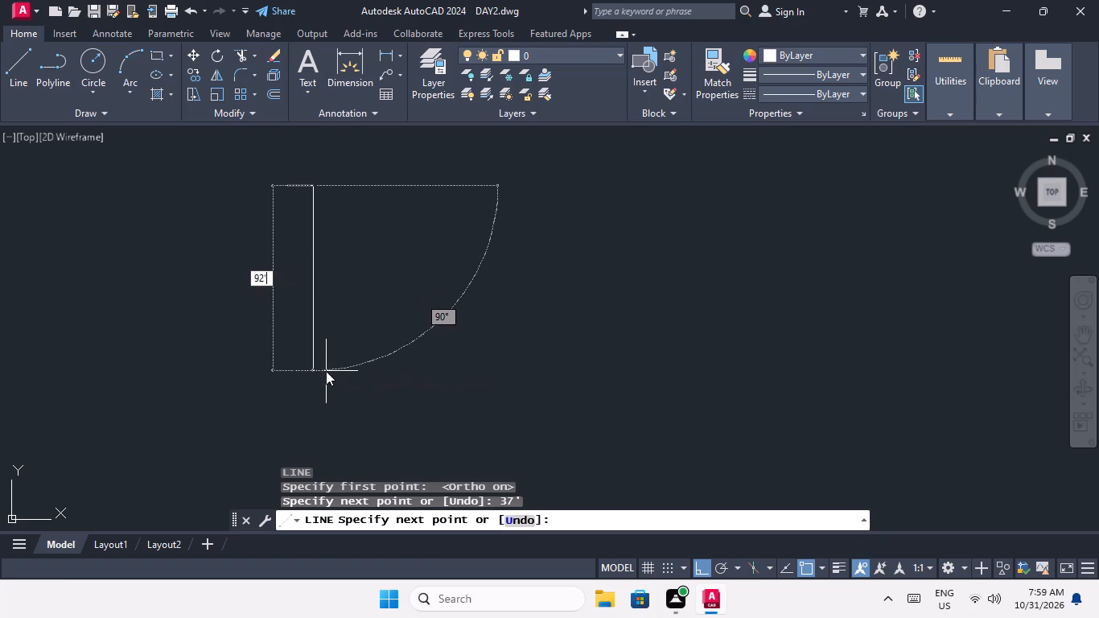
key(Return)
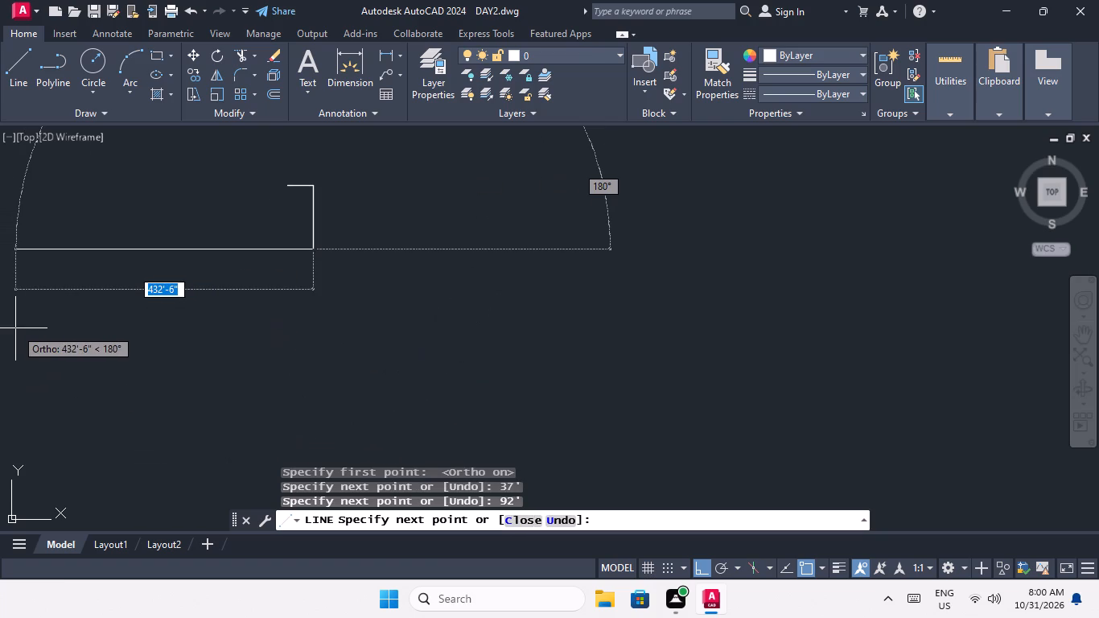
text(37)
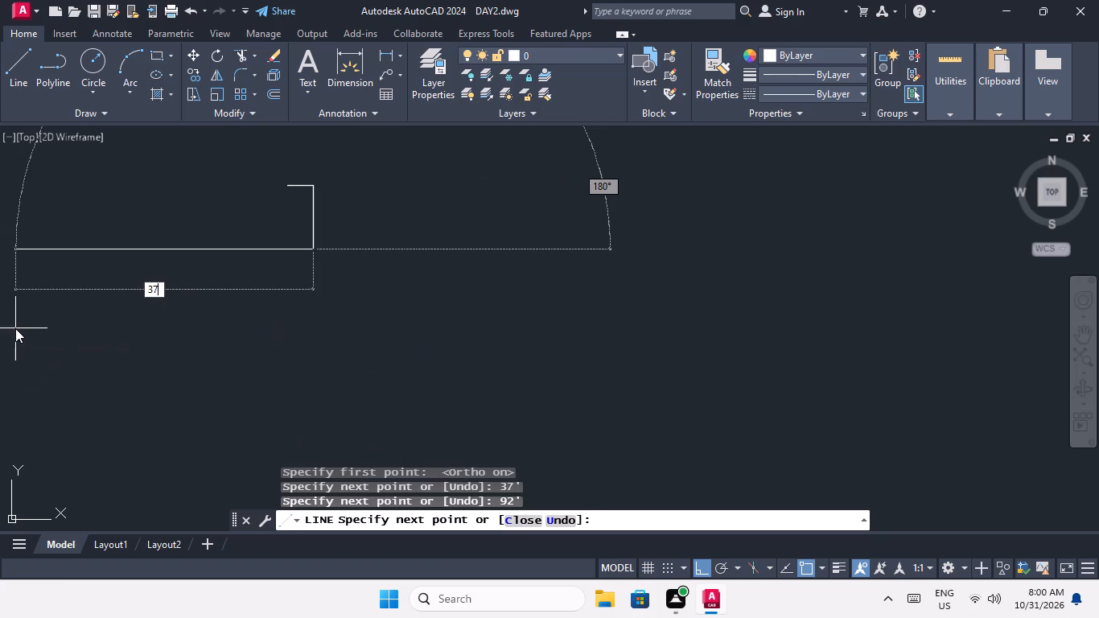
key(apostrophe)
key(Return)
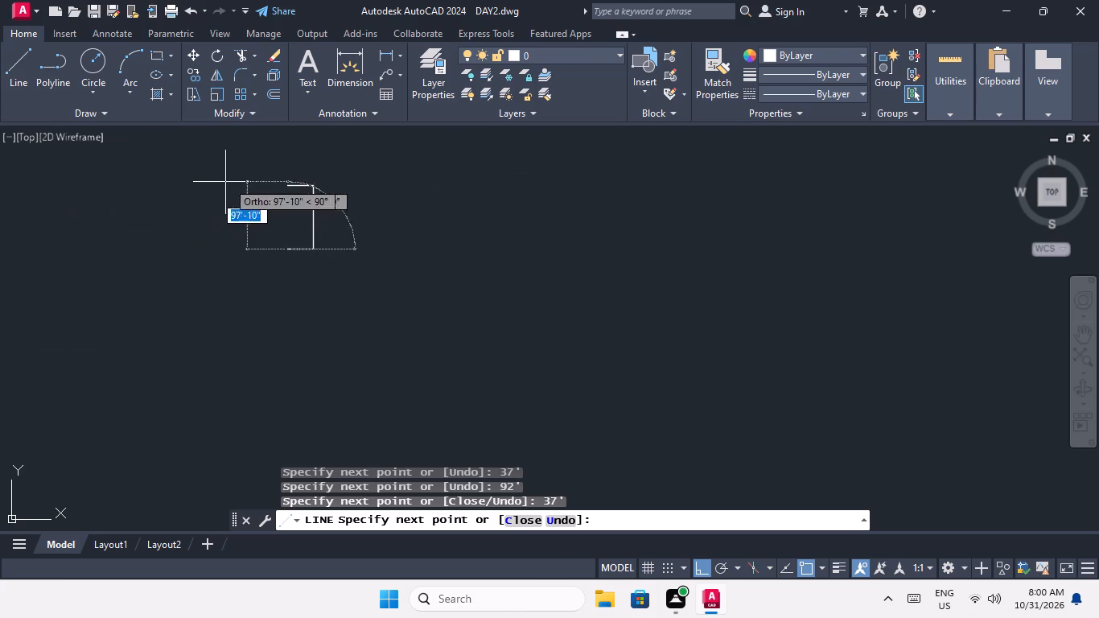
middle_drag(293, 175, 311, 310)
scroll(283, 384, up, 4)
middle_drag(313, 299, 316, 343)
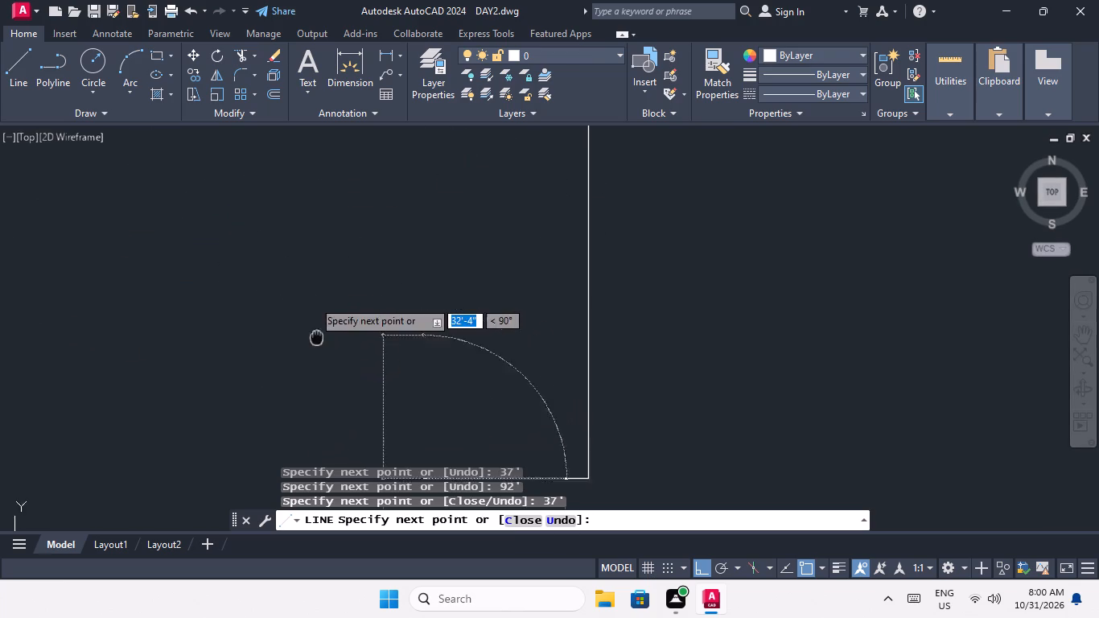
middle_drag(316, 343, 317, 440)
scroll(373, 373, down, 2)
scroll(383, 286, up, 4)
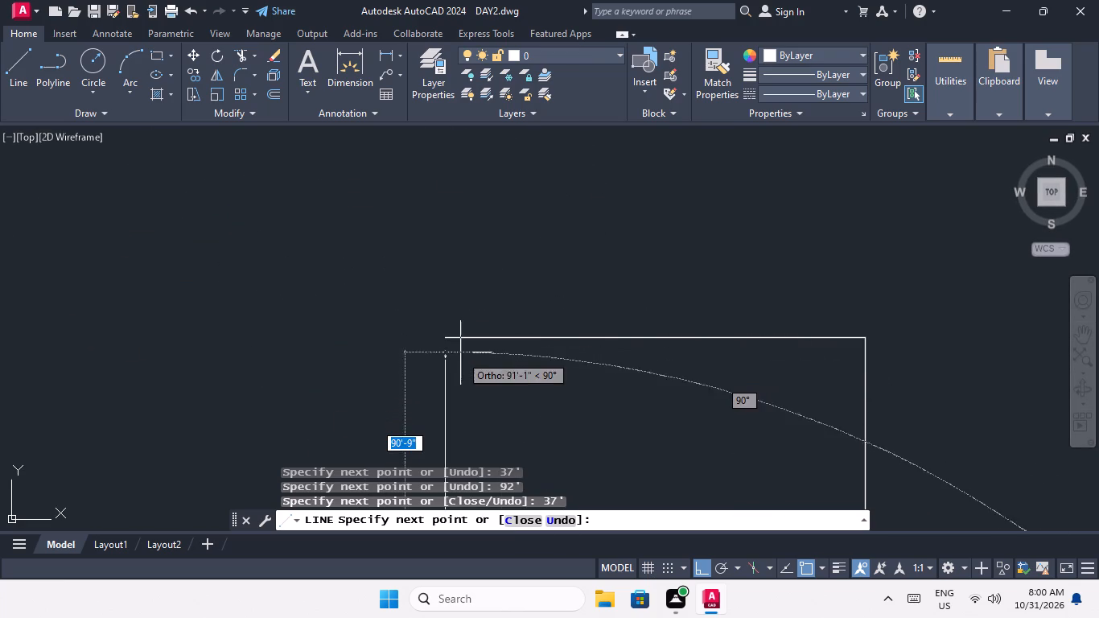
click(445, 339)
scroll(434, 285, down, 4)
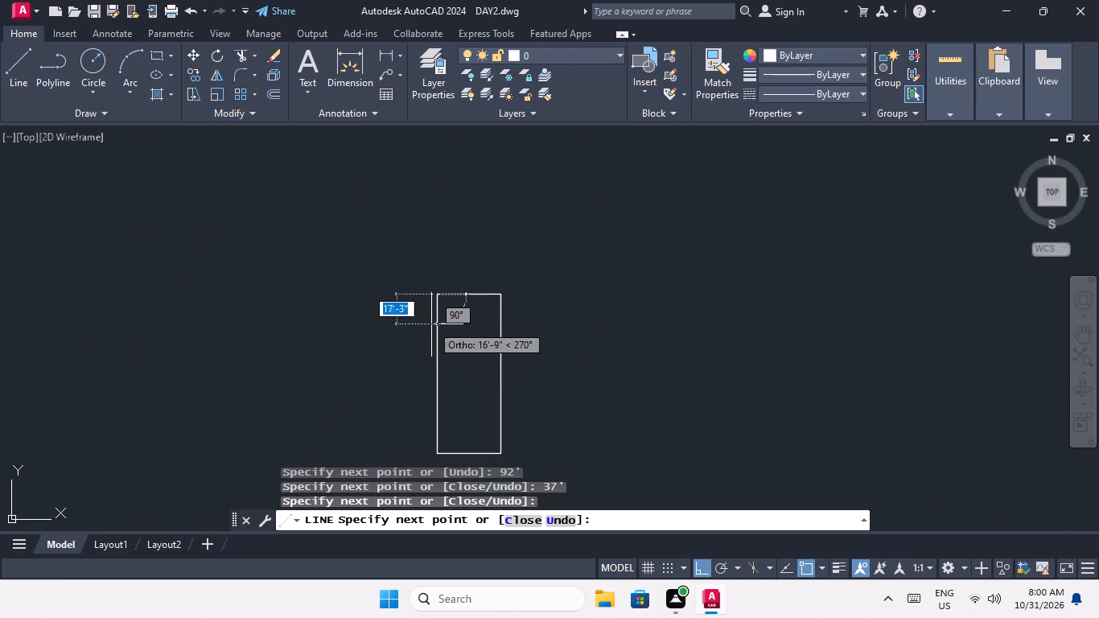
key(Escape)
Offset all four sides of the rectangular outline inward by 9" to form the outer walls.
middle_drag(419, 389, 283, 366)
scroll(312, 325, up, 1)
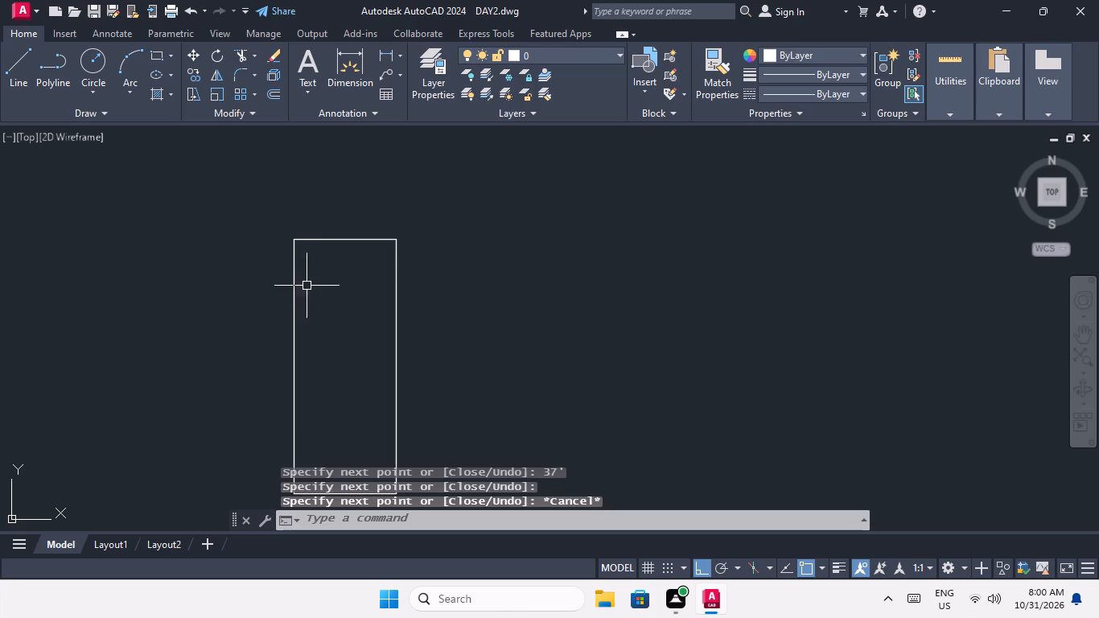
scroll(333, 344, up, 1)
middle_drag(329, 341, 298, 295)
middle_drag(253, 255, 249, 242)
middle_drag(271, 278, 200, 329)
scroll(205, 313, down, 2)
middle_drag(204, 308, 223, 257)
scroll(223, 257, up, 1)
middle_drag(233, 270, 246, 301)
key(Escape)
key(Escape)
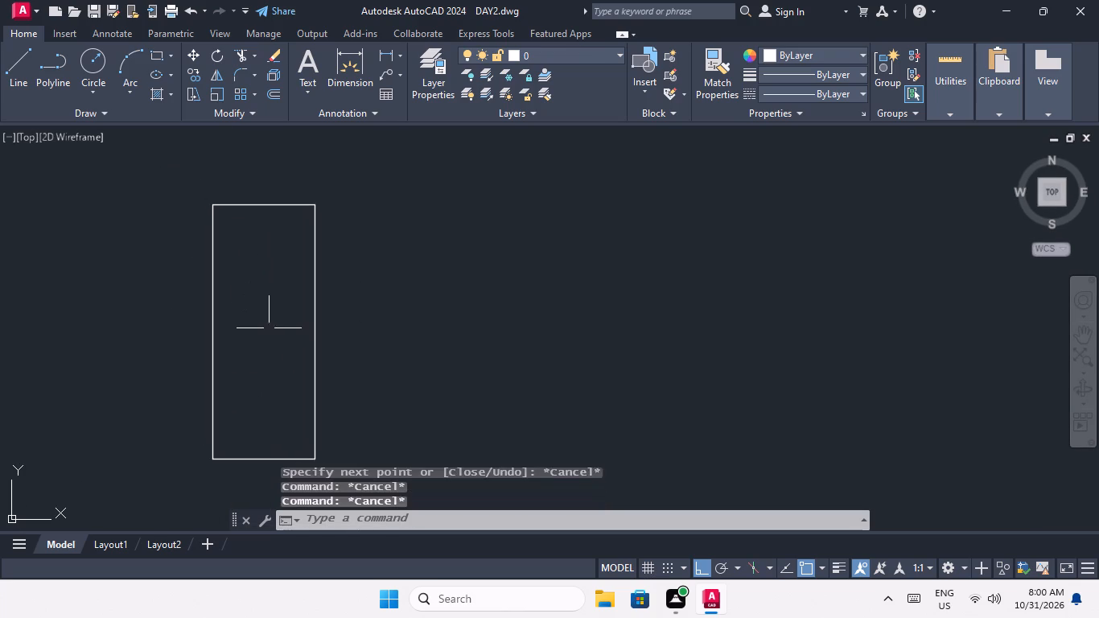
key(Escape)
key(o)
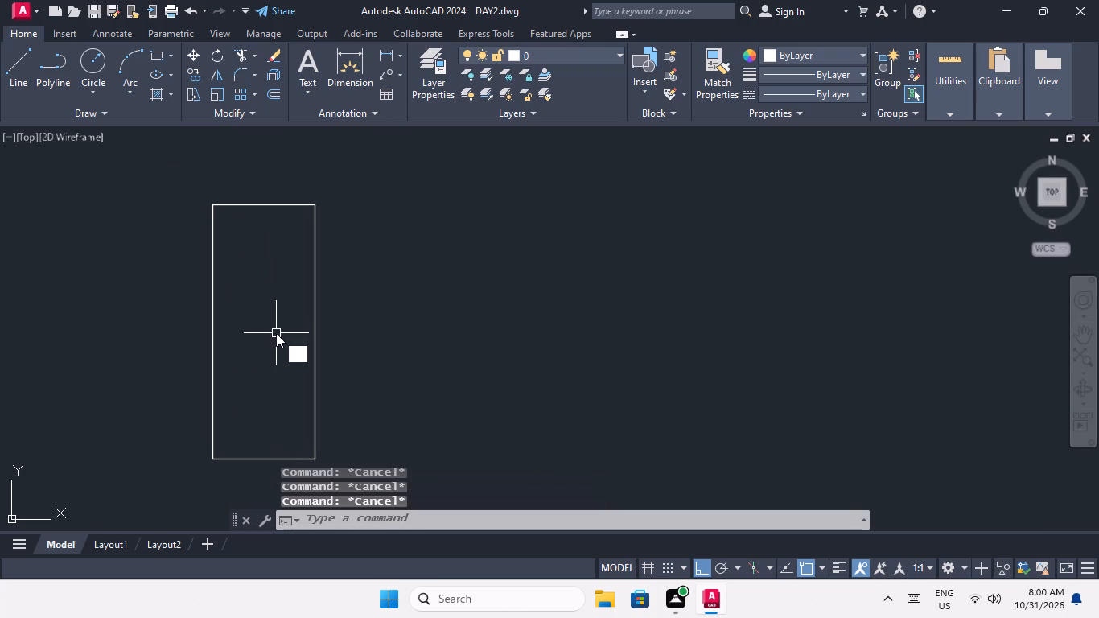
key(Return)
key(9)
key(shift+quotedbl)
key(Return)
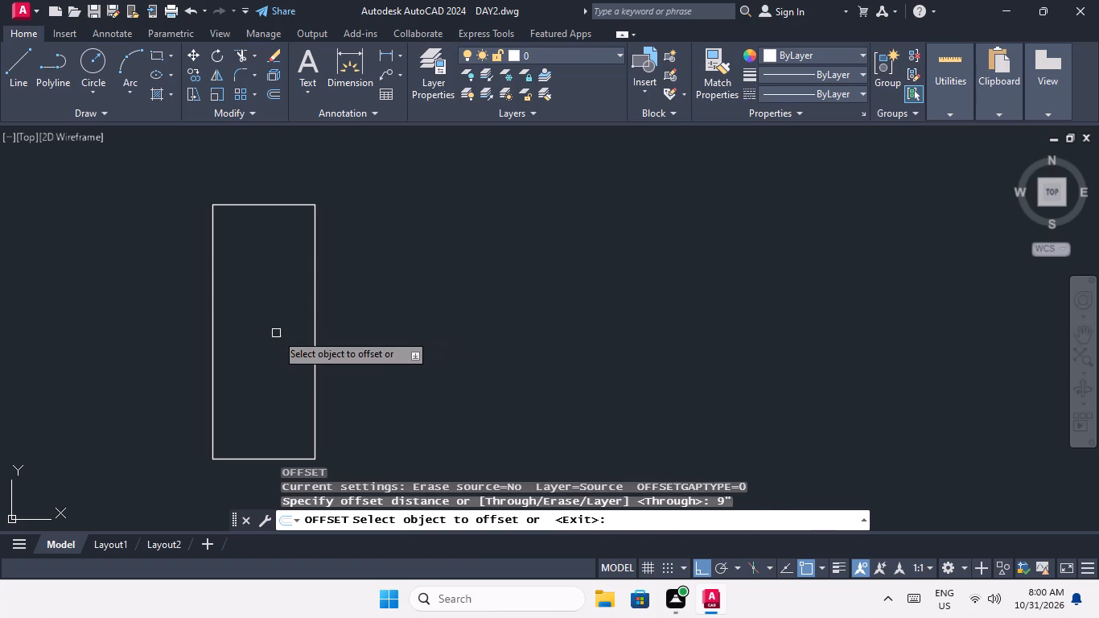
click(215, 294)
click(233, 303)
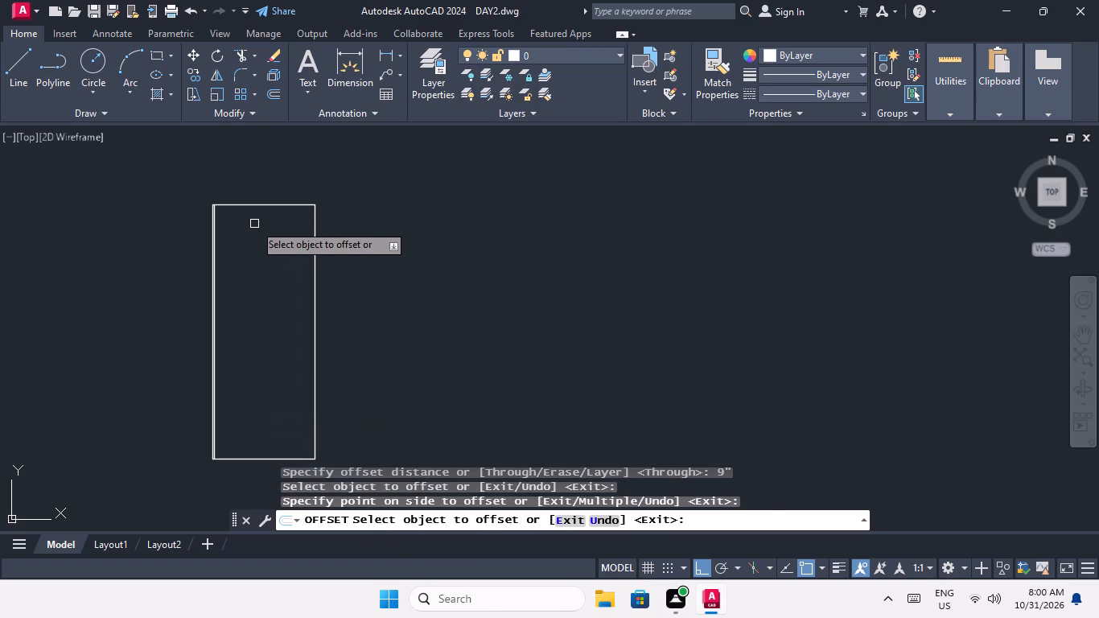
click(261, 206)
click(261, 237)
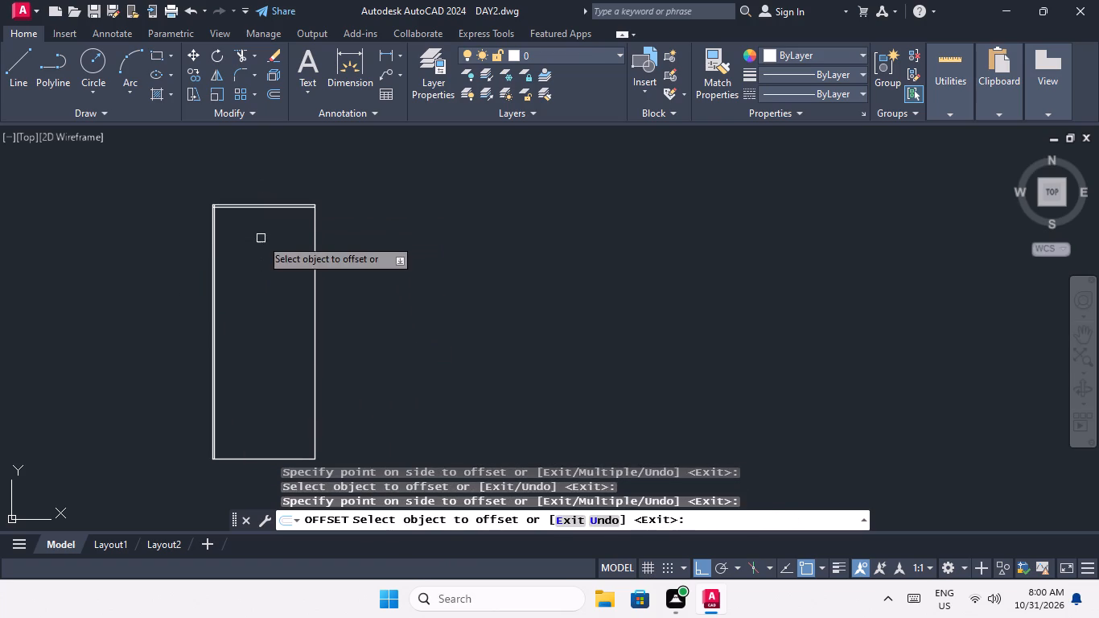
click(315, 333)
click(301, 349)
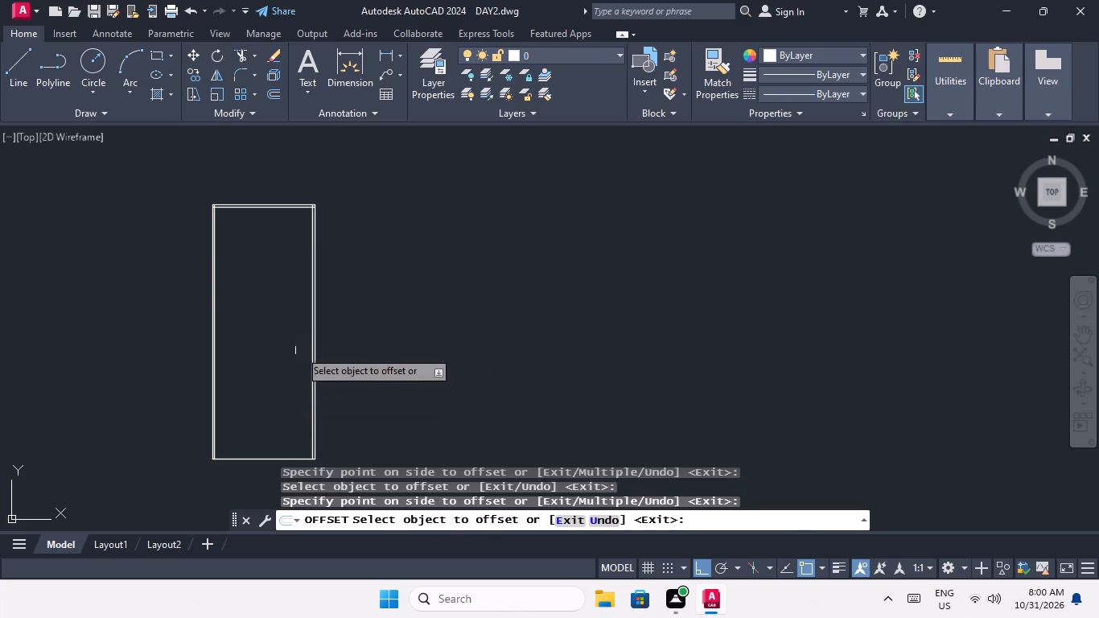
click(265, 458)
click(266, 414)
key(Escape)
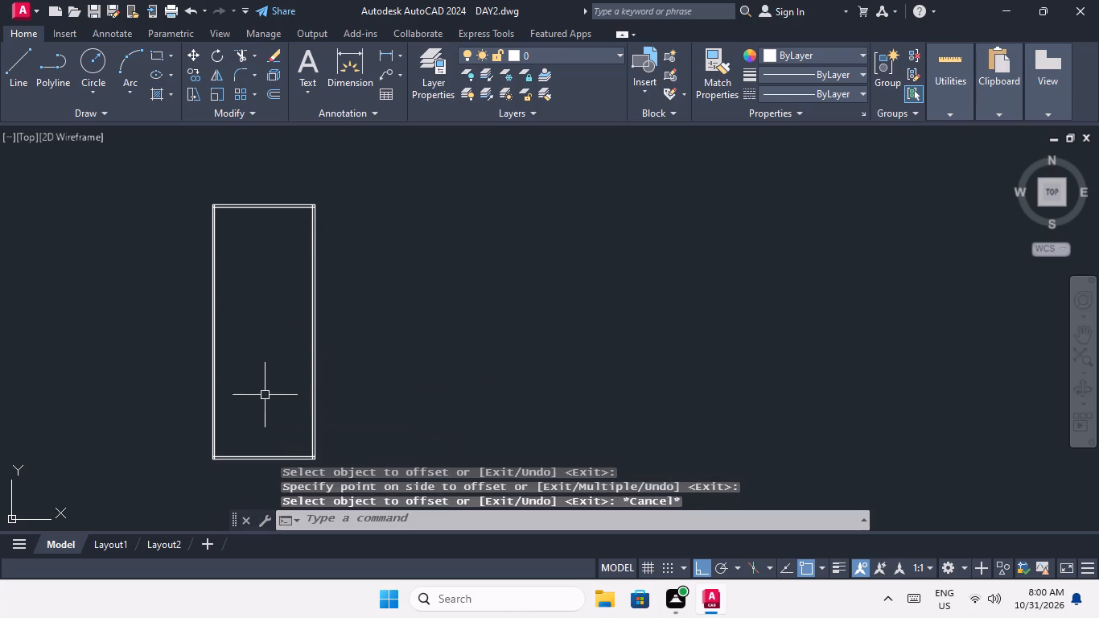
Offset the inner line of the left outer wall 6' toward the building's interior.
scroll(245, 230, up, 3)
middle_drag(253, 258, 279, 339)
scroll(263, 319, down, 1)
scroll(213, 262, up, 1)
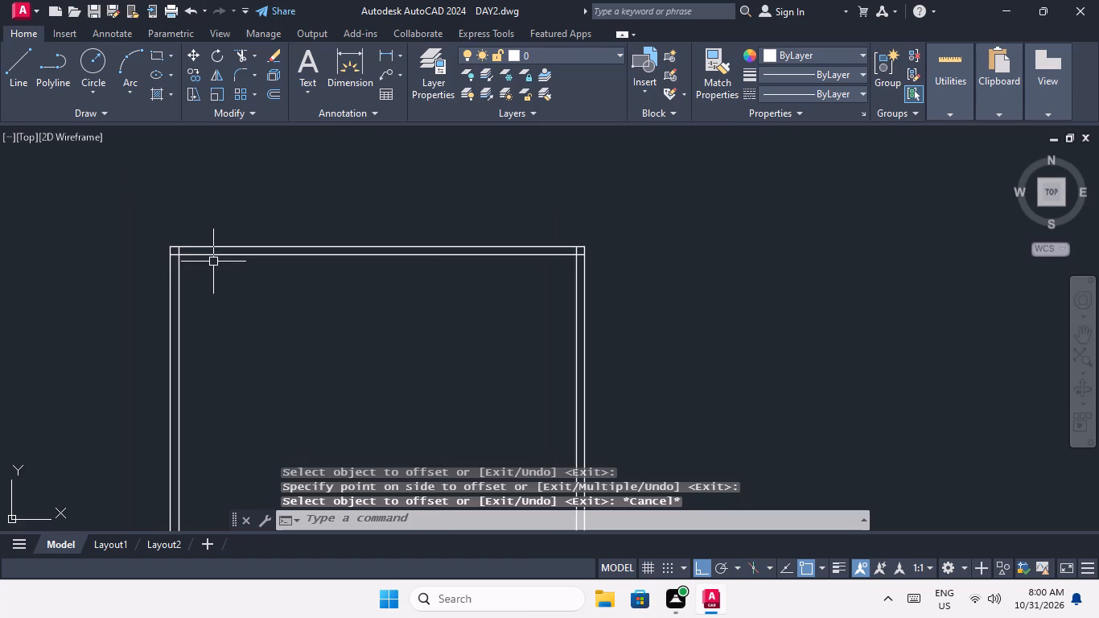
scroll(213, 262, up, 1)
middle_drag(215, 270, 241, 345)
key(Escape)
key(Escape)
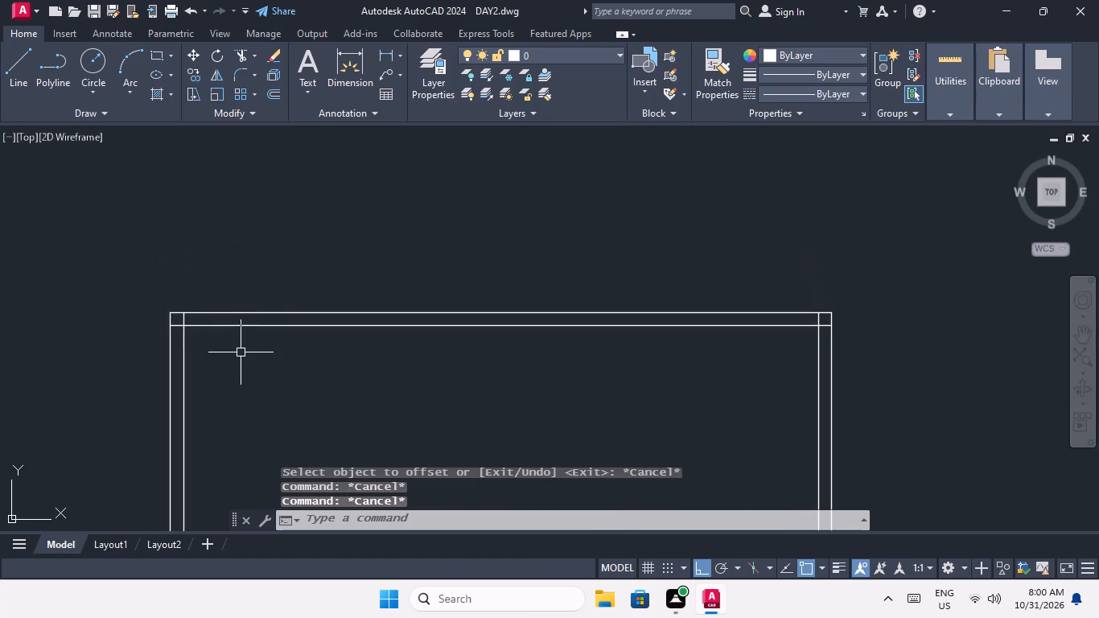
key(o)
key(Return)
text(6')
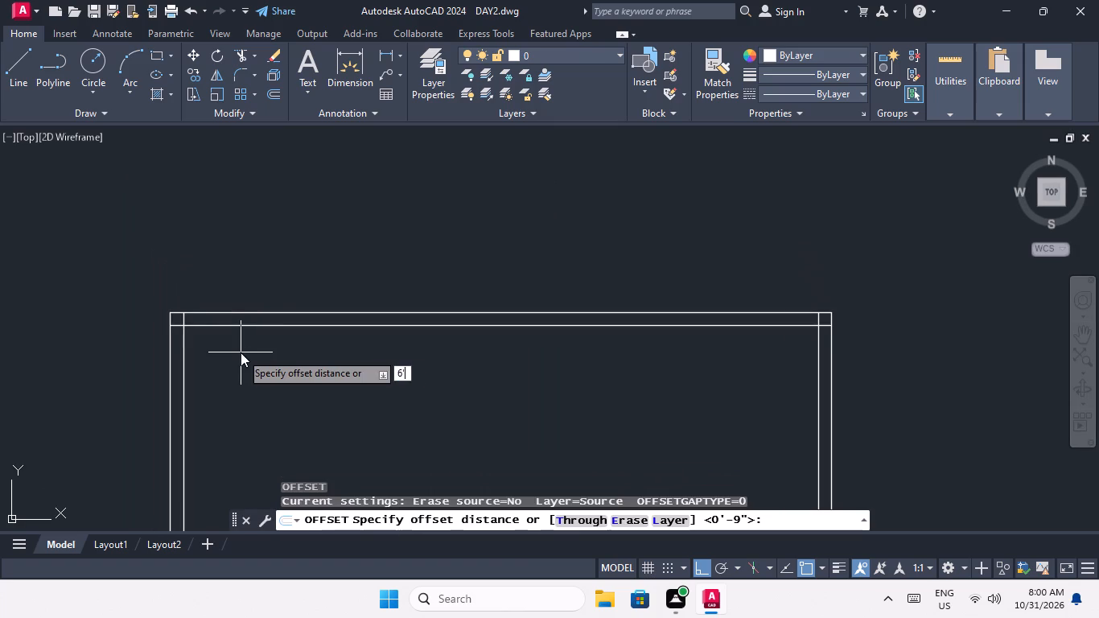
key(Return)
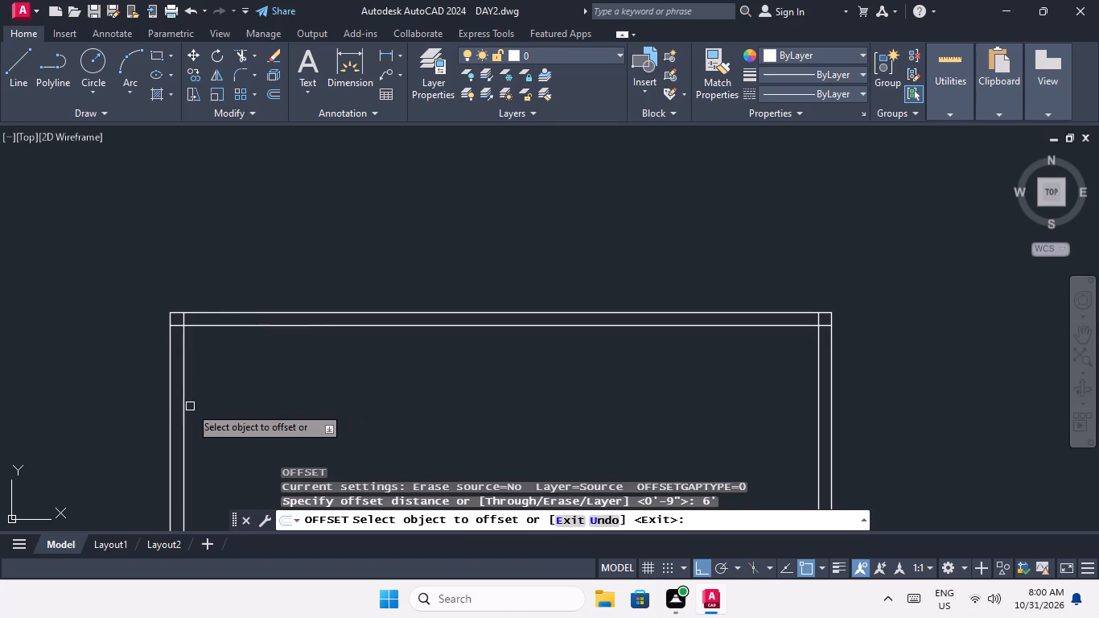
click(187, 406)
click(242, 403)
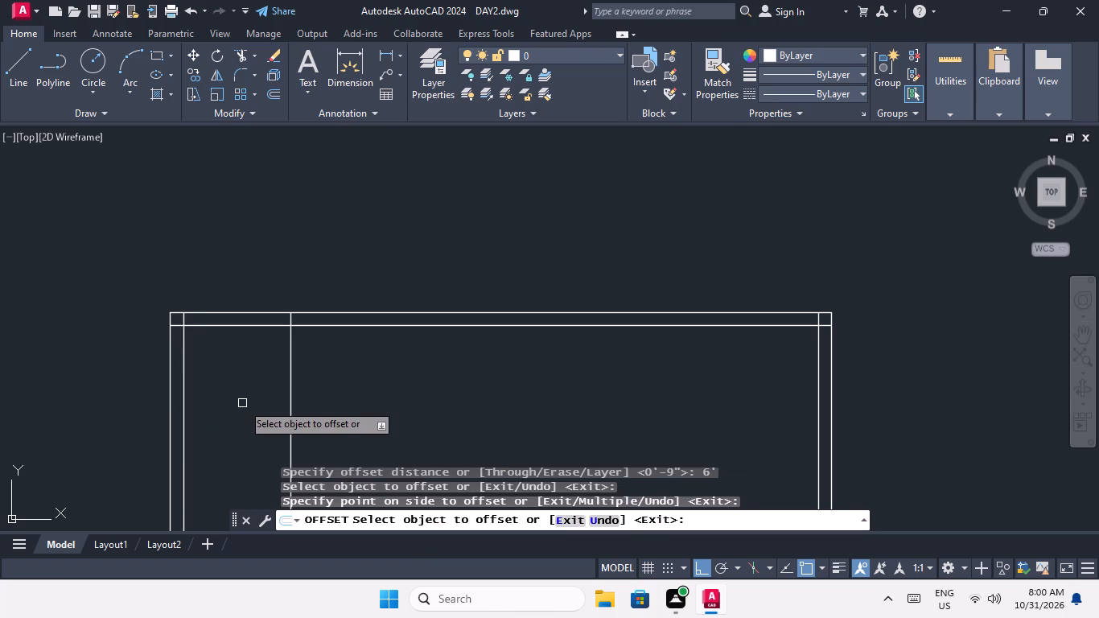
key(Escape)
key(Escape)
Offset the new vertical line 6" to the right to form the first partition wall.
key(o)
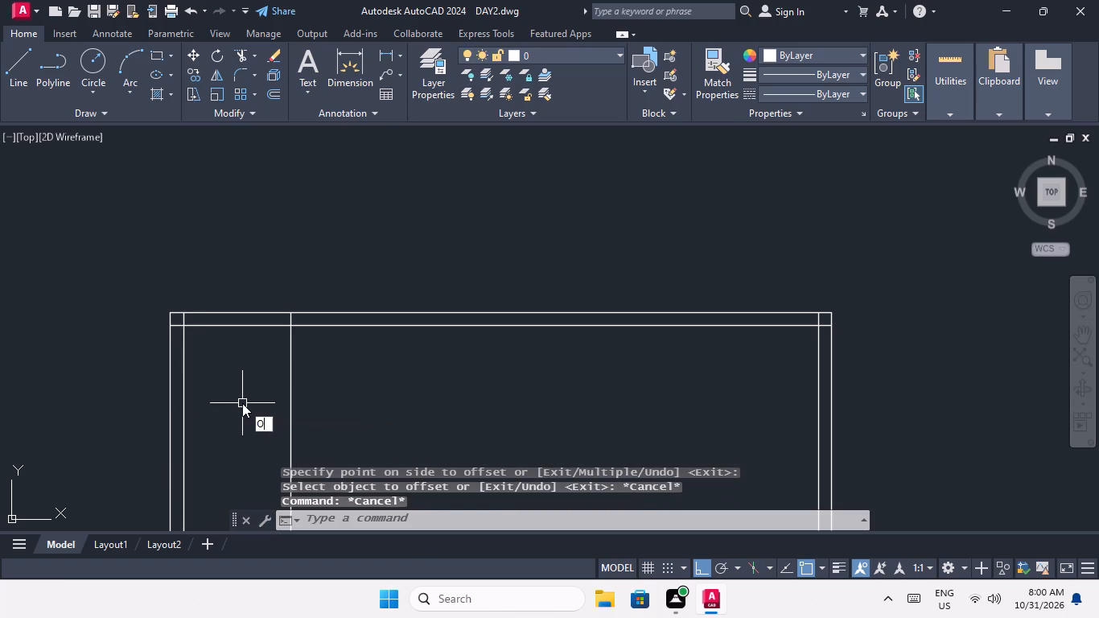
key(Return)
text(6")
key(Return)
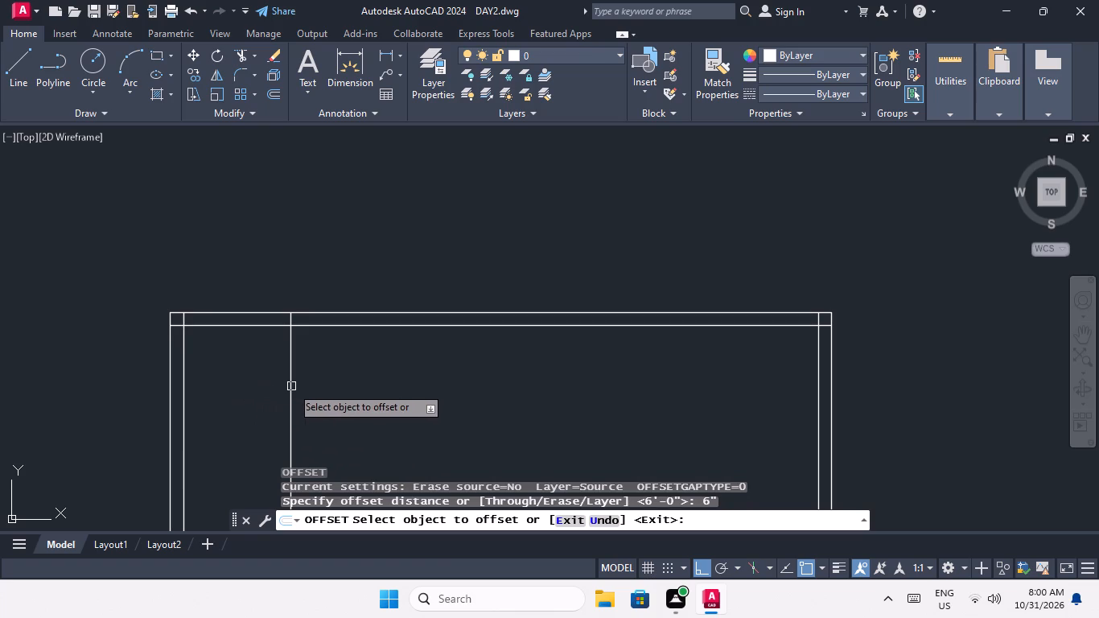
drag(292, 386, 307, 384)
click(312, 382)
key(Escape)
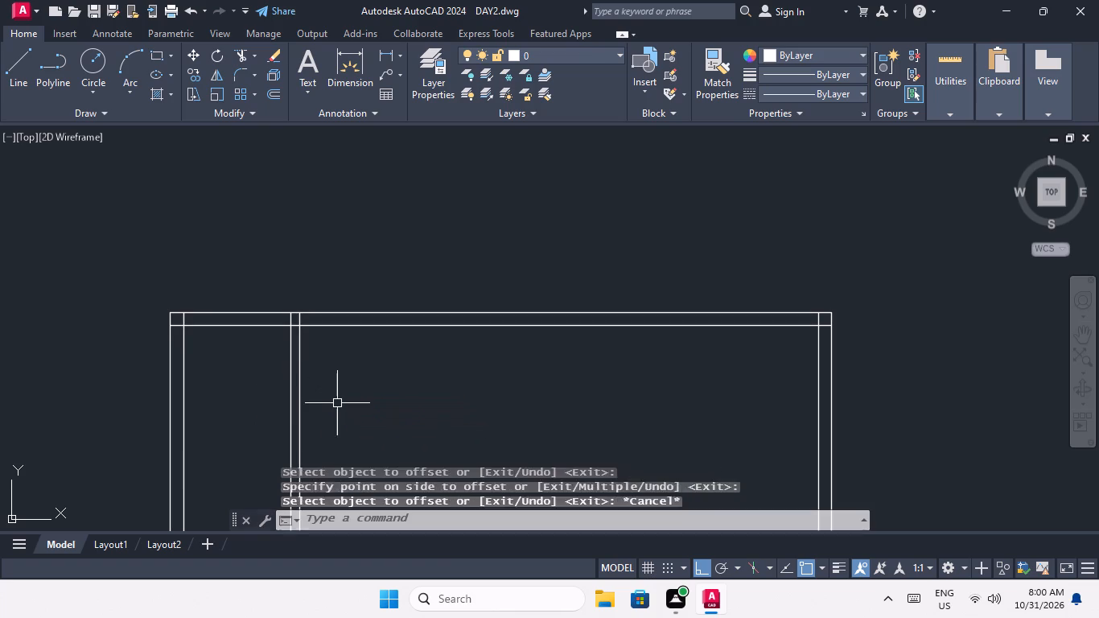
key(Escape)
key(Escape)
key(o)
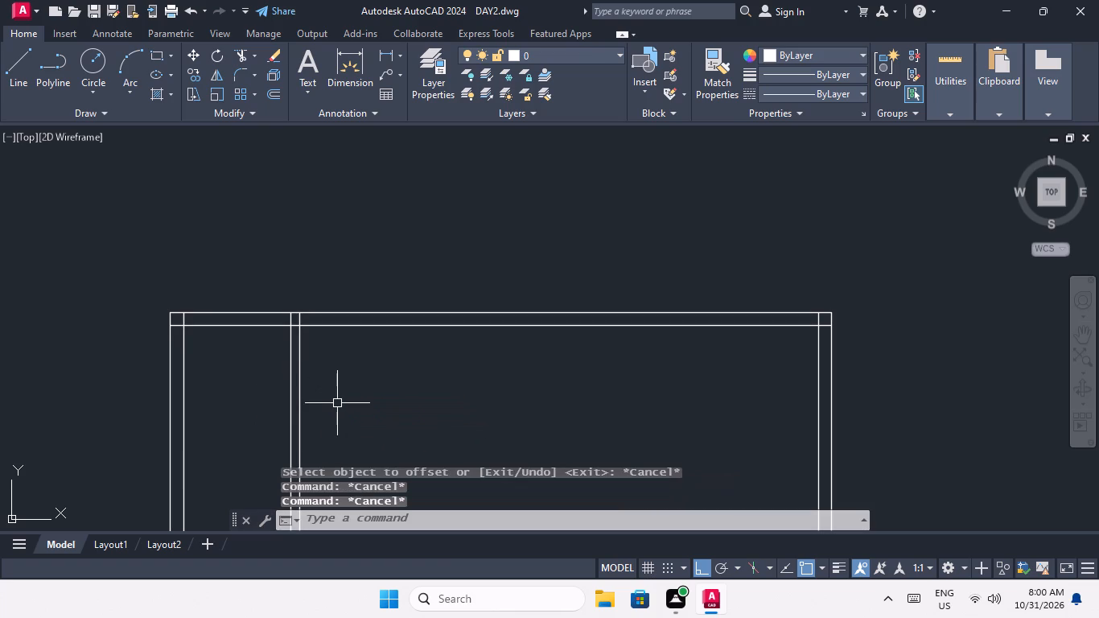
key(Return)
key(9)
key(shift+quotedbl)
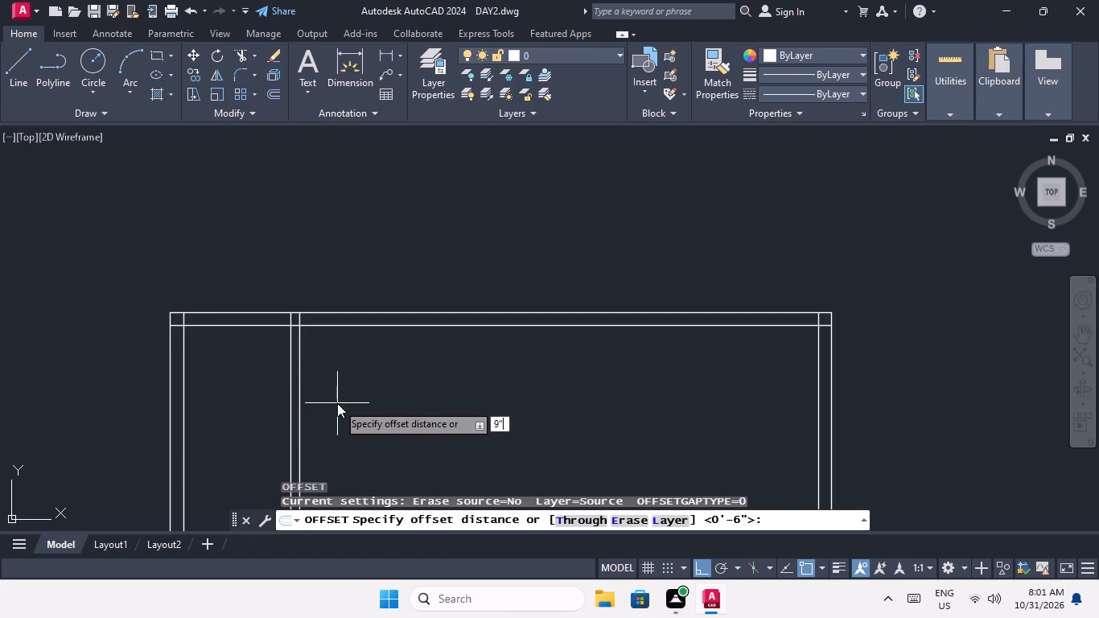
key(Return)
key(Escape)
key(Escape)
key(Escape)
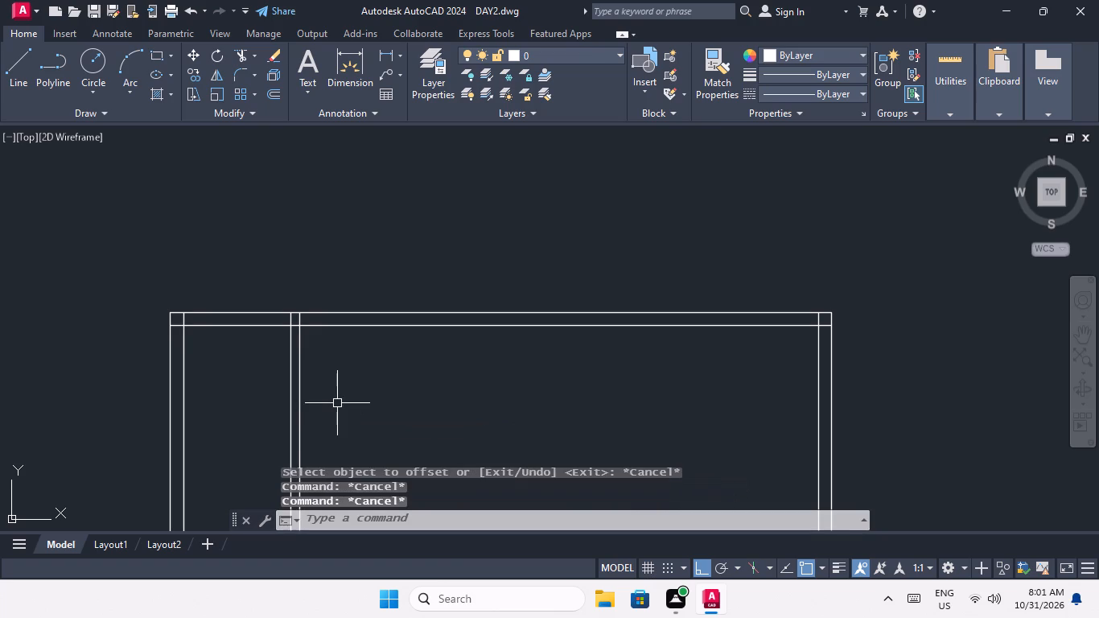
Offset the right-hand line of the first partition wall 9' to the right.
key(o)
key(Return)
text(9')
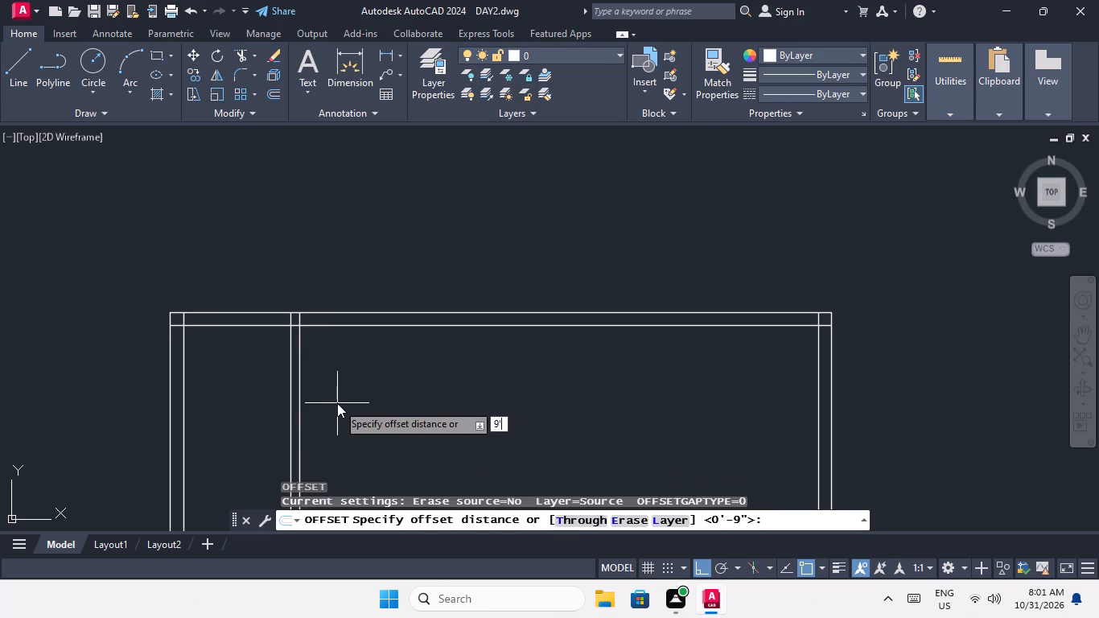
key(Return)
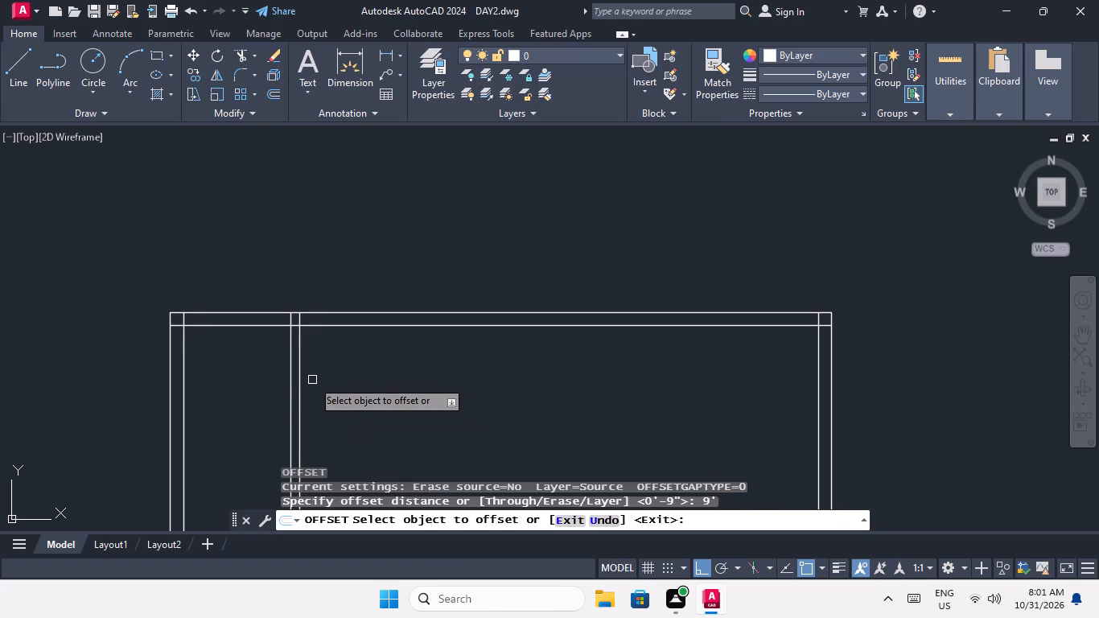
drag(298, 385, 319, 385)
click(426, 368)
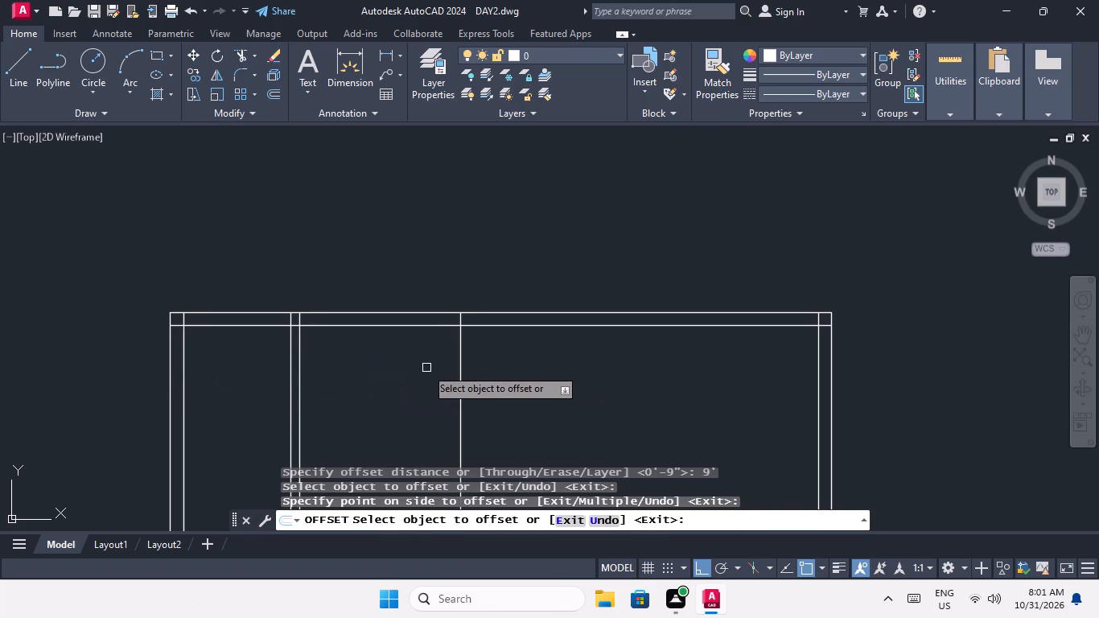
key(Escape)
key(Escape)
key(Escape)
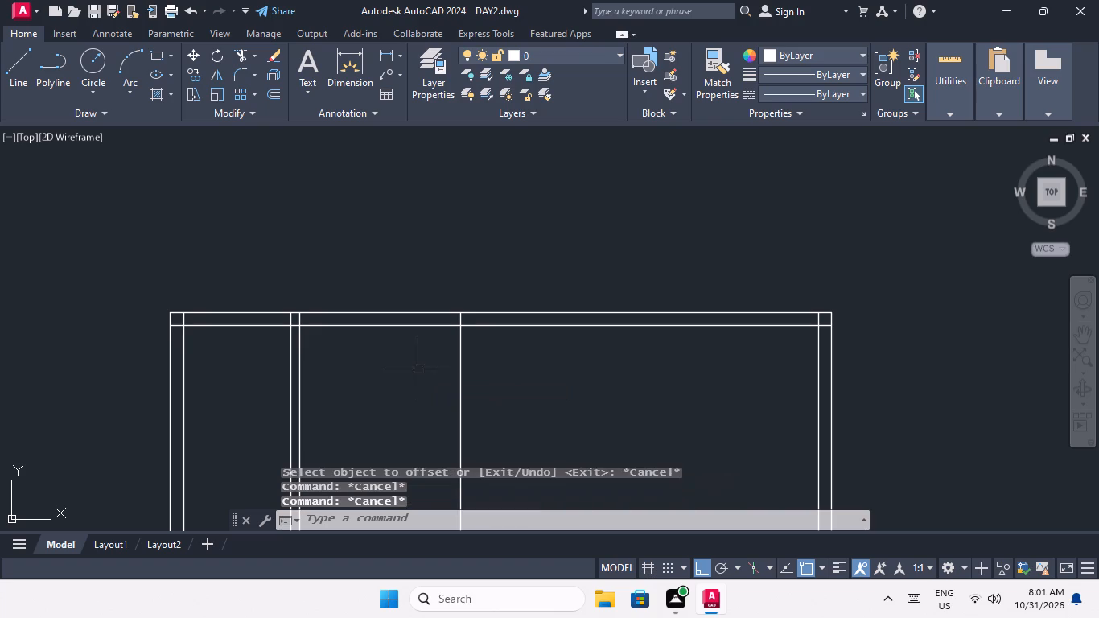
Offset the vertical line right of the first partition wall 9" to the right to form the second partition wall.
key(o)
key(Return)
text(9")
key(Return)
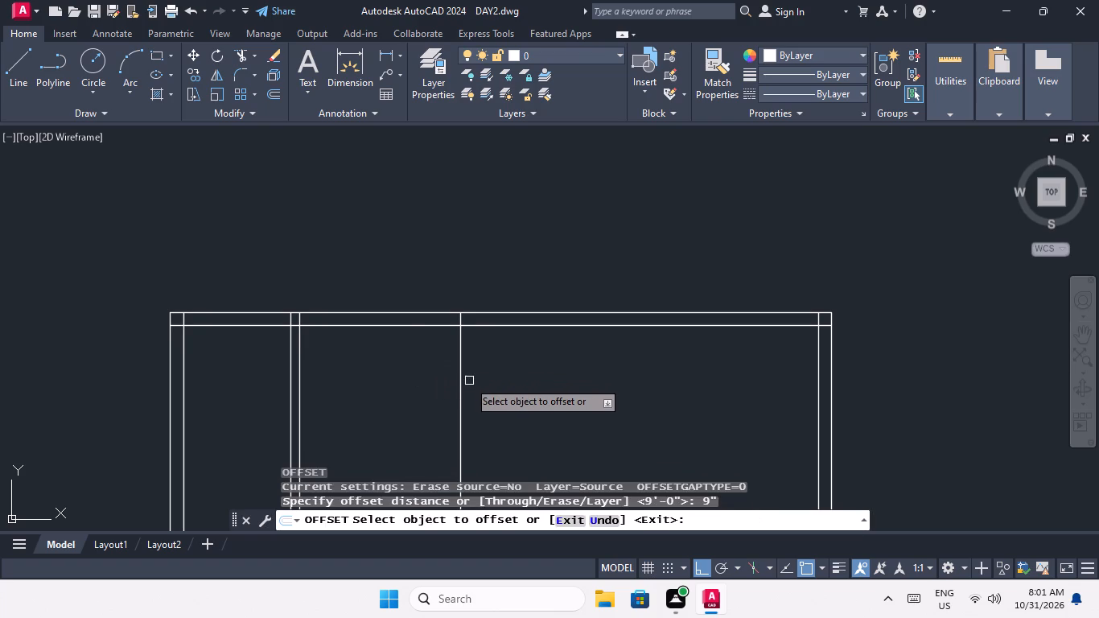
double_click(463, 382)
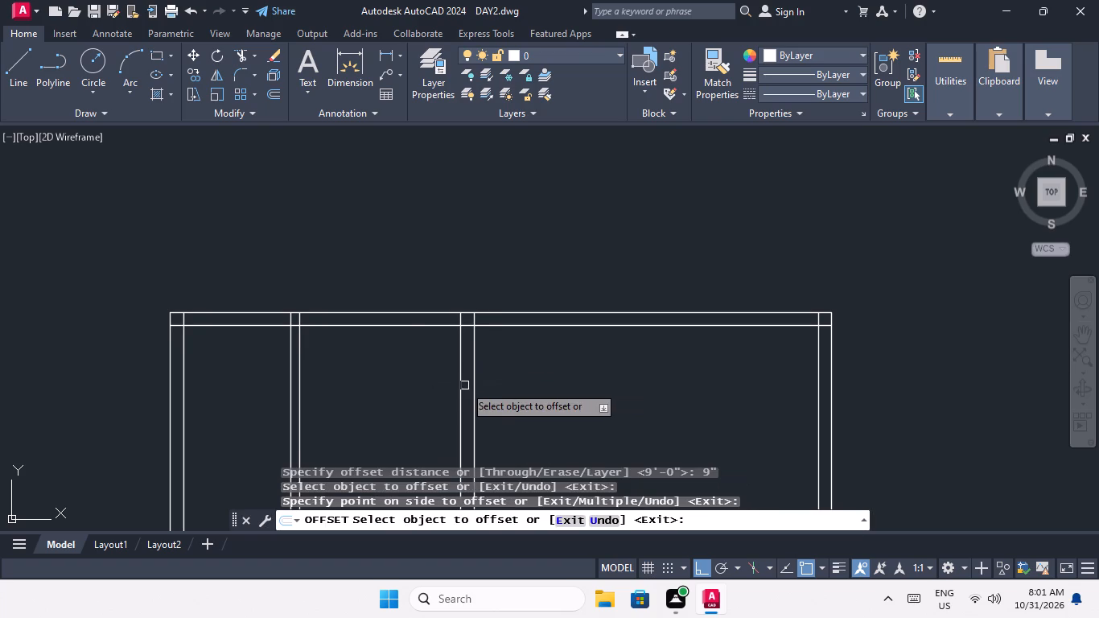
scroll(476, 371, down, 2)
middle_drag(501, 367, 302, 252)
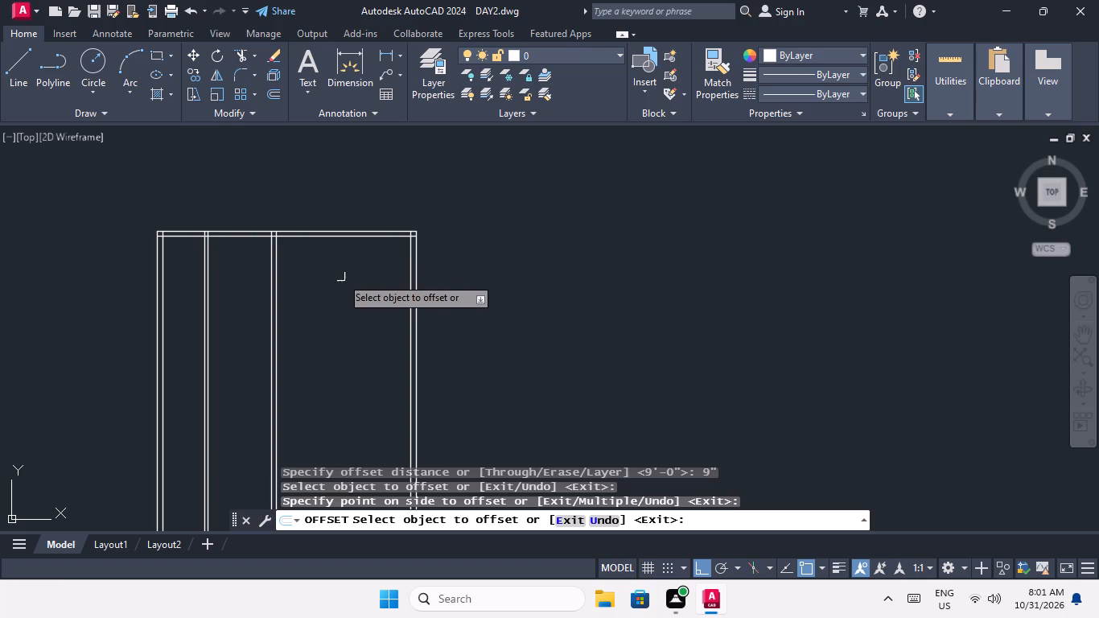
key(Escape)
key(Escape)
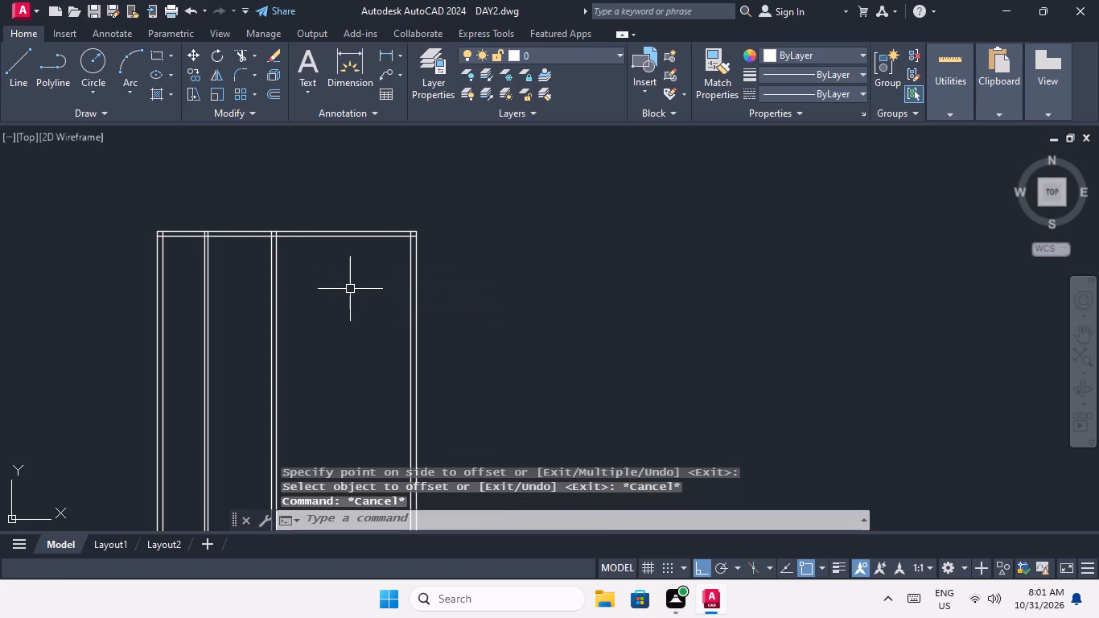
Offset the inner line of the right outer wall 9' toward the building's interior.
key(o)
key(Return)
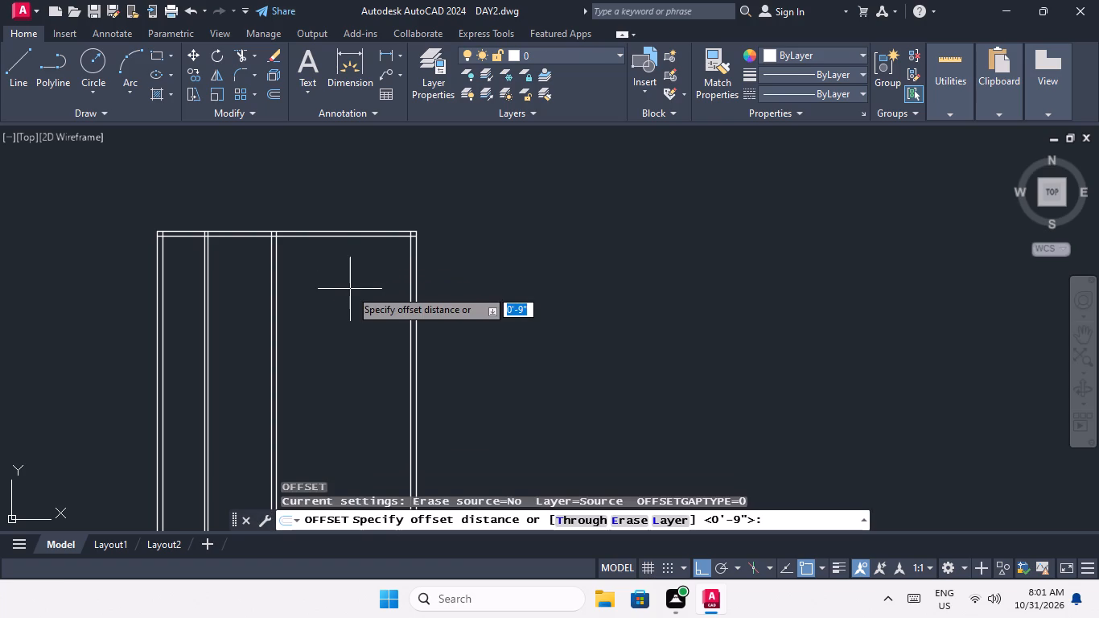
text(9')
key(Return)
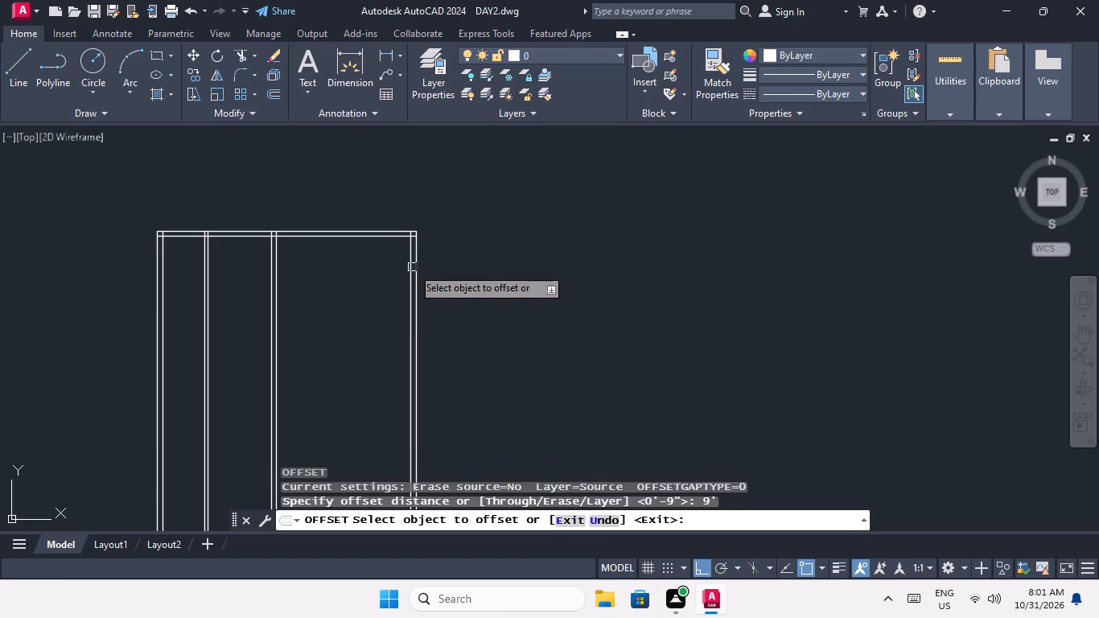
click(409, 262)
click(368, 280)
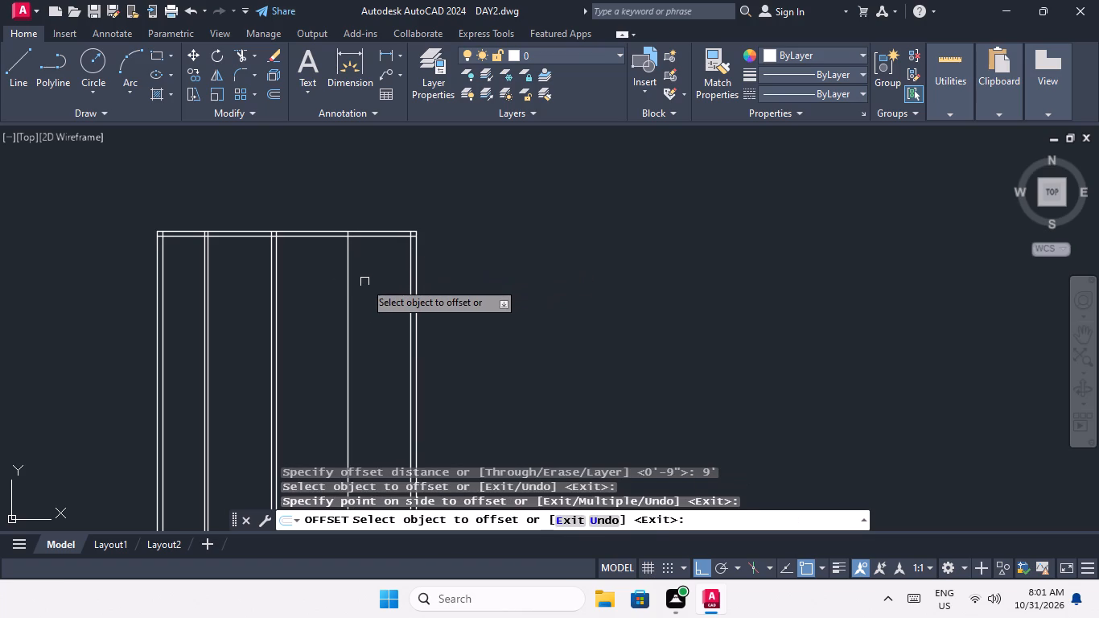
key(Escape)
key(Escape)
key(Escape)
Offset the new vertical line 6" to the left to form the partition wall nearest the right outer wall.
key(o)
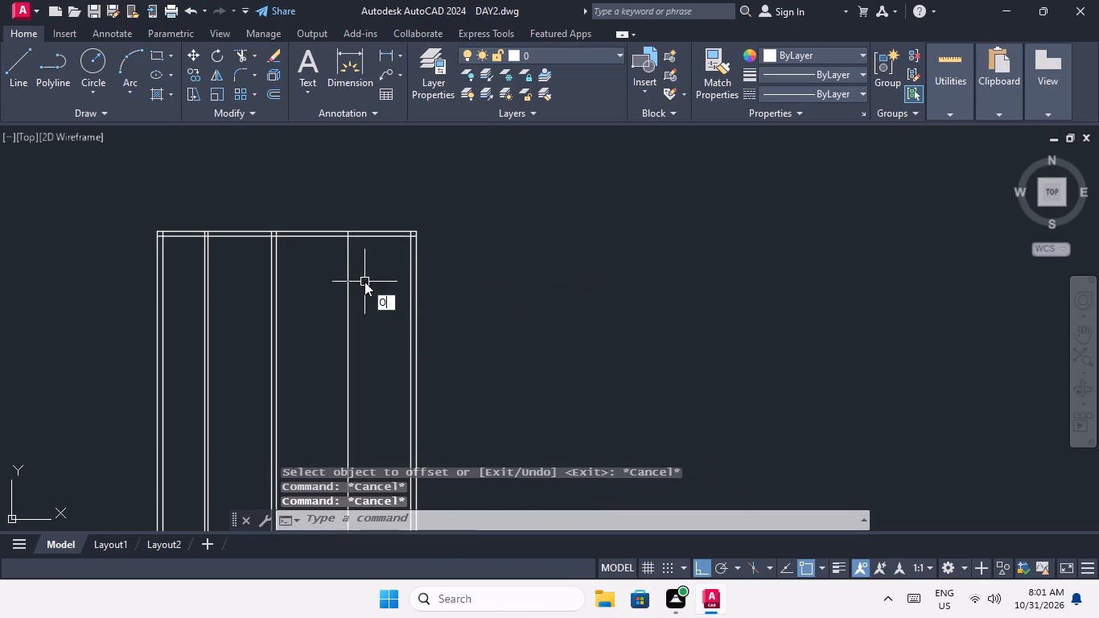
key(Return)
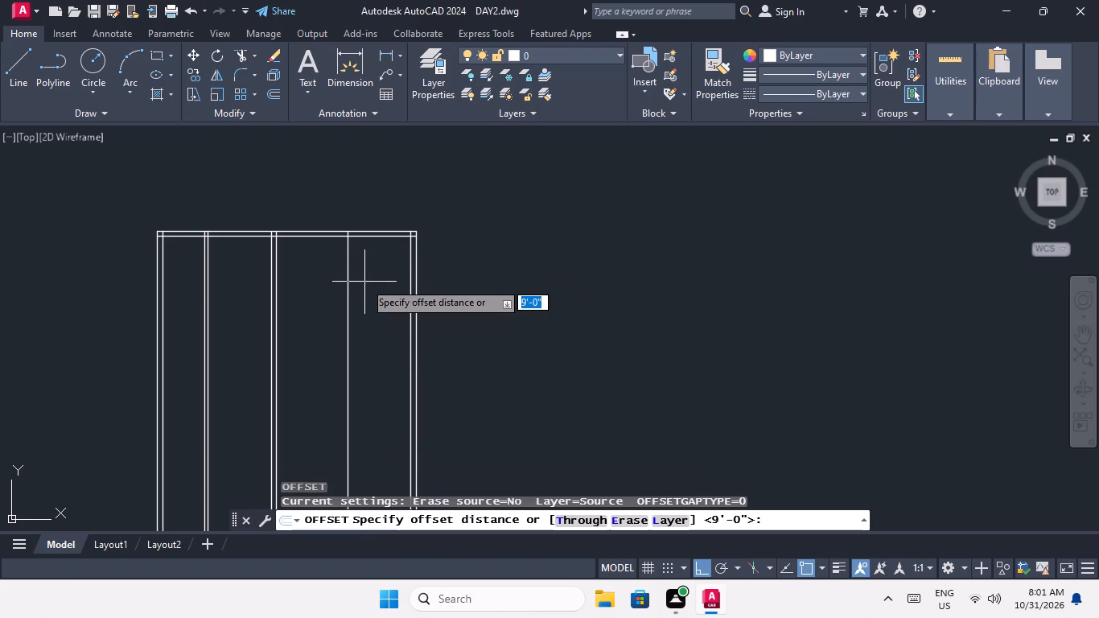
text(6")
key(Return)
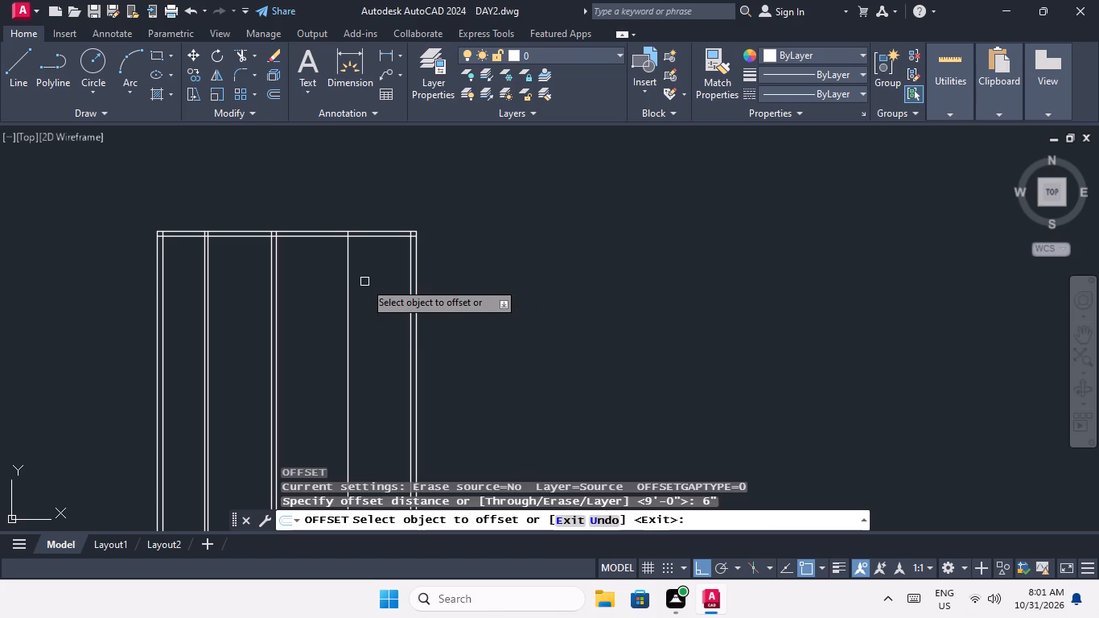
drag(348, 291, 344, 299)
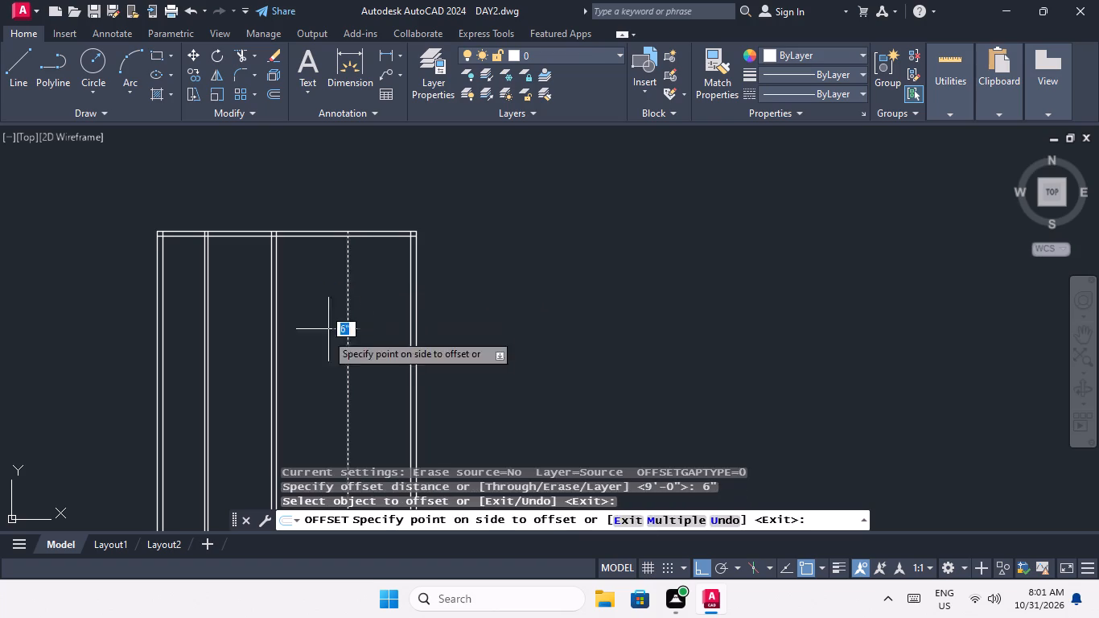
click(321, 341)
key(Escape)
key(Escape)
key(Escape)
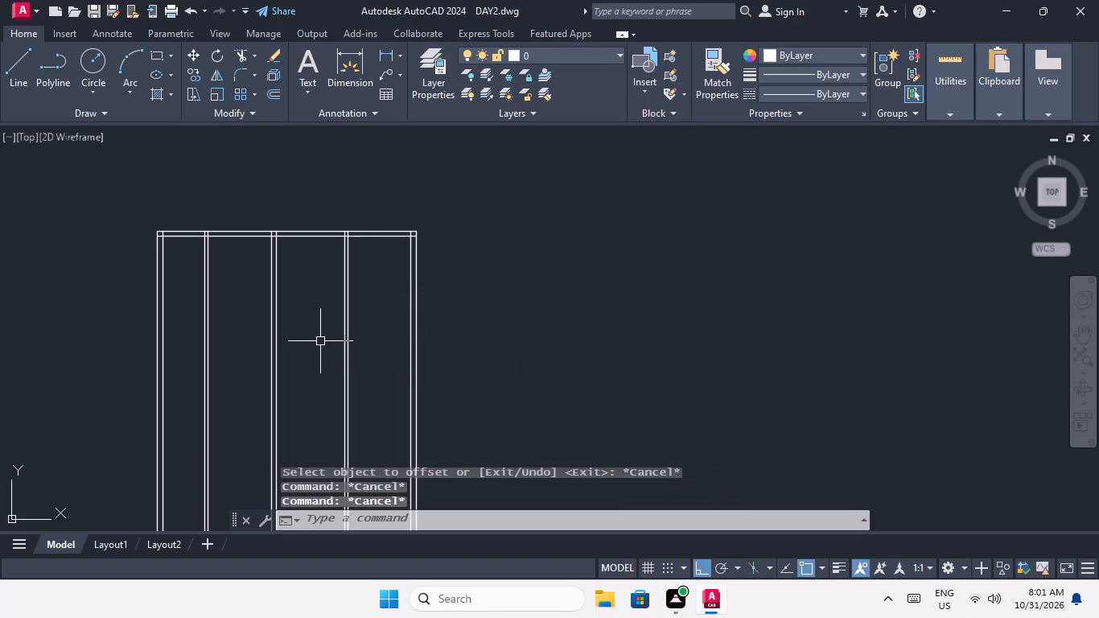
Offset the left-hand line of the partition wall nearest the right outer wall 6' to the left.
key(o)
key(Return)
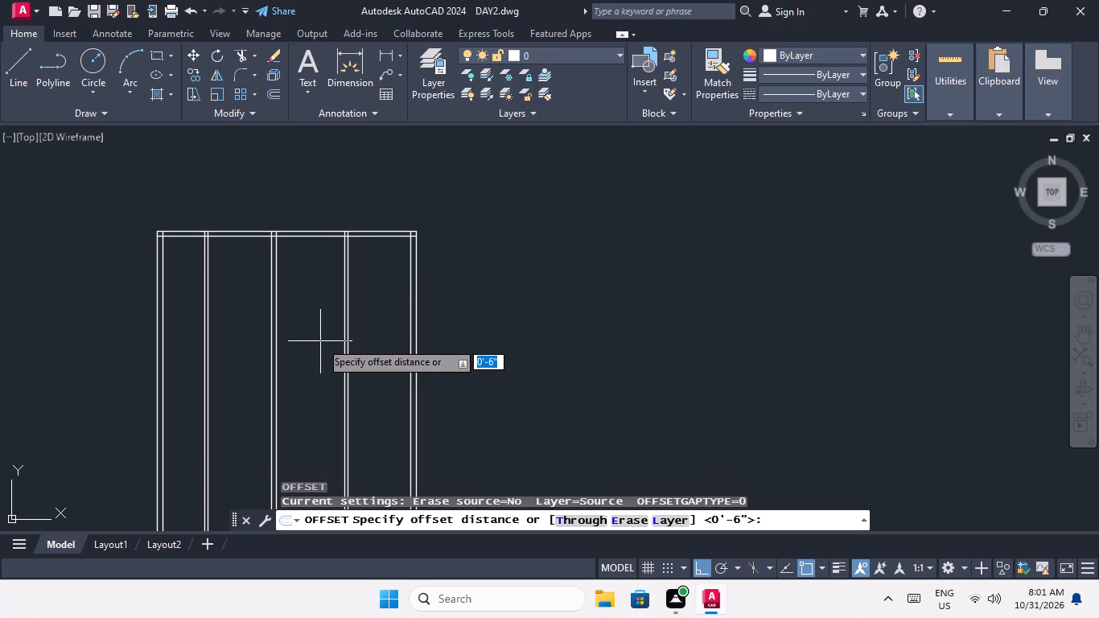
text(6')
key(Return)
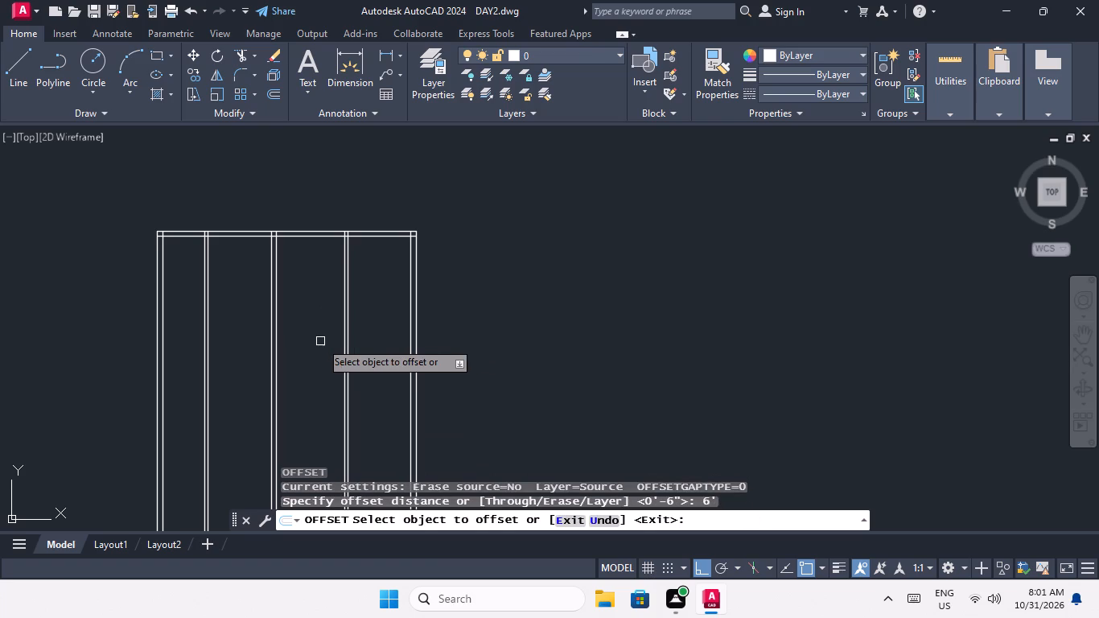
scroll(329, 262, up, 4)
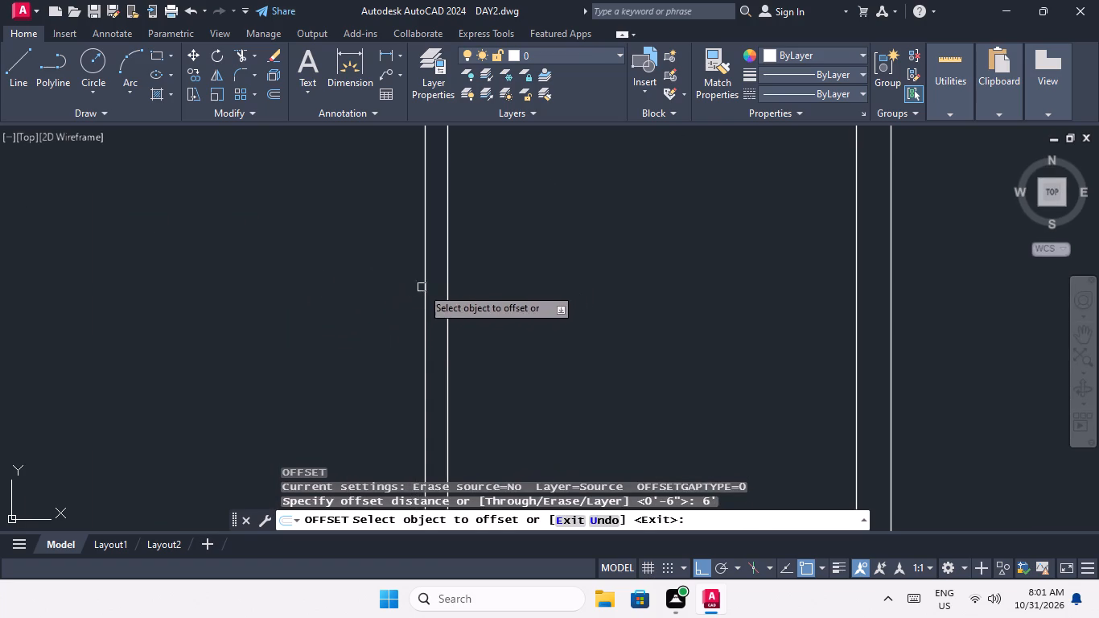
drag(424, 285, 417, 290)
scroll(308, 331, down, 4)
click(267, 360)
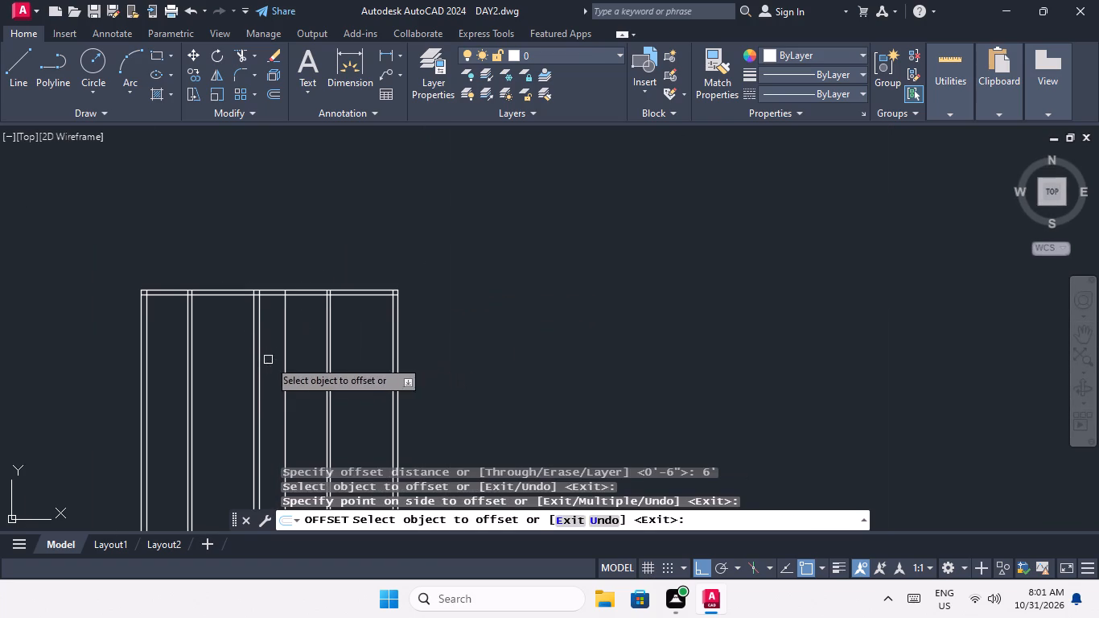
scroll(294, 324, up, 4)
middle_drag(294, 325, 323, 347)
scroll(307, 322, down, 1)
key(Escape)
key(Escape)
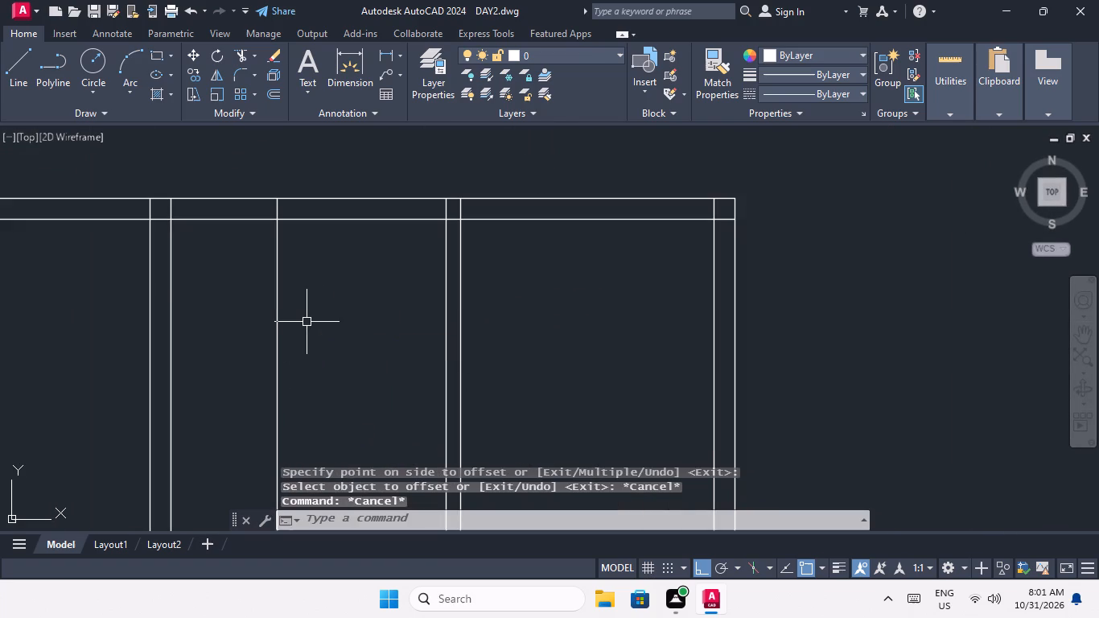
Offset the new vertical line 9" to the left to form another partition wall in the middle of the plan.
key(o)
key(Return)
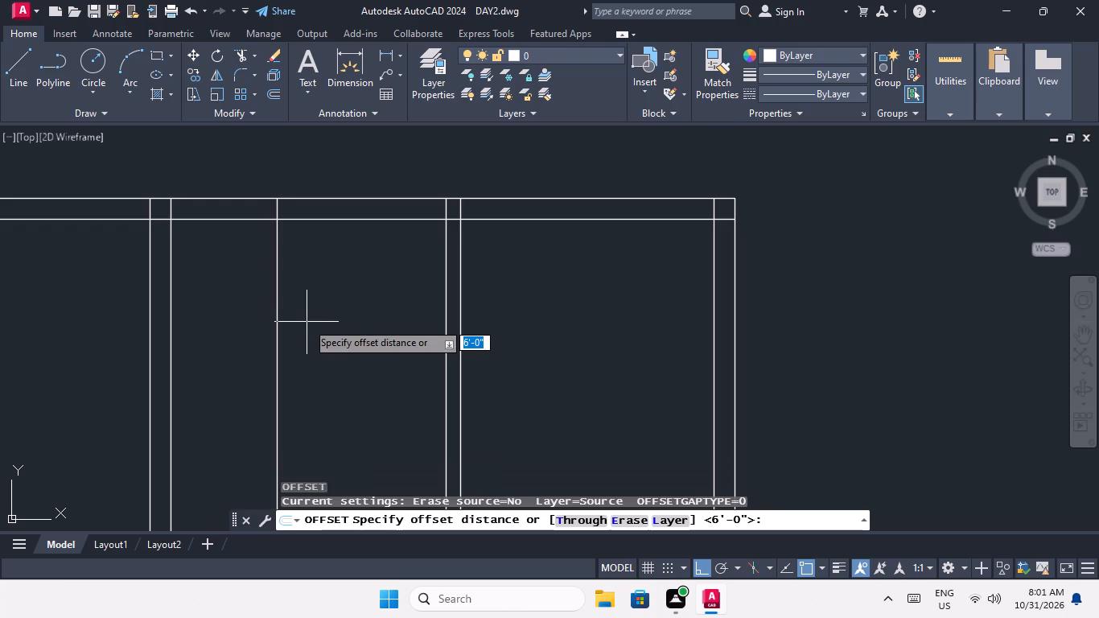
text(9")
key(Return)
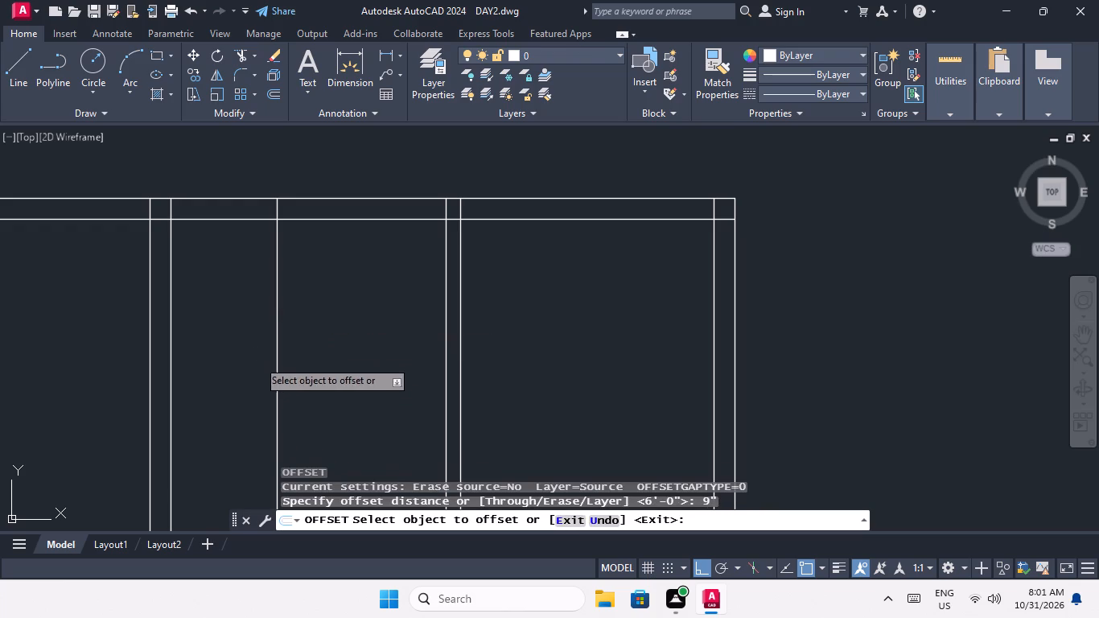
click(275, 338)
click(239, 368)
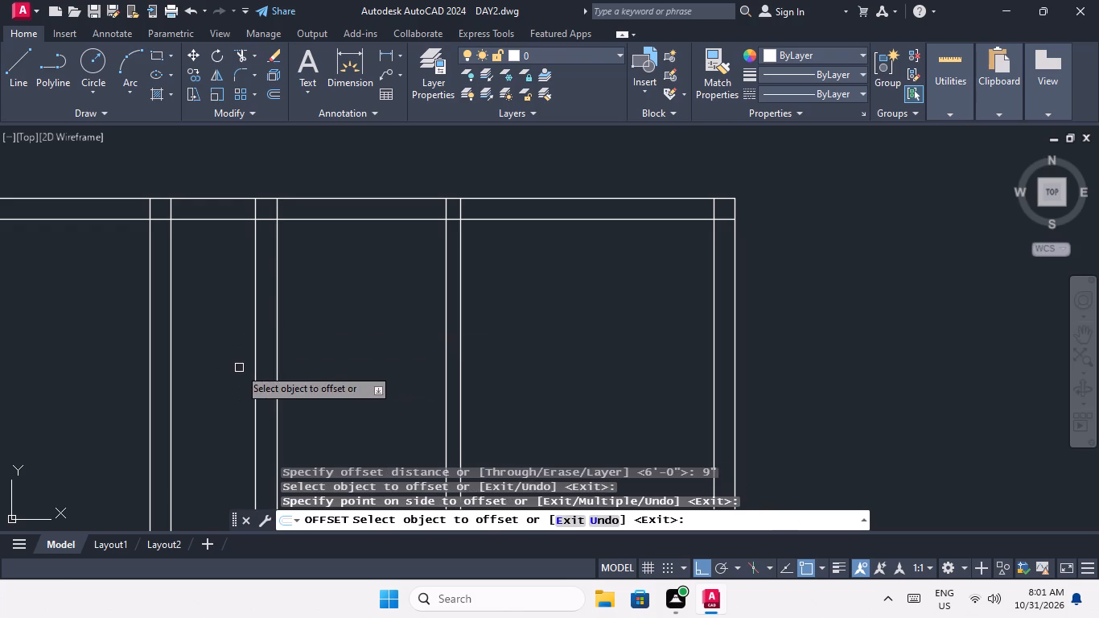
key(Escape)
key(Escape)
Measure the clear width between the two 9" partition walls with a linear dimension, without placing it.
click(381, 55)
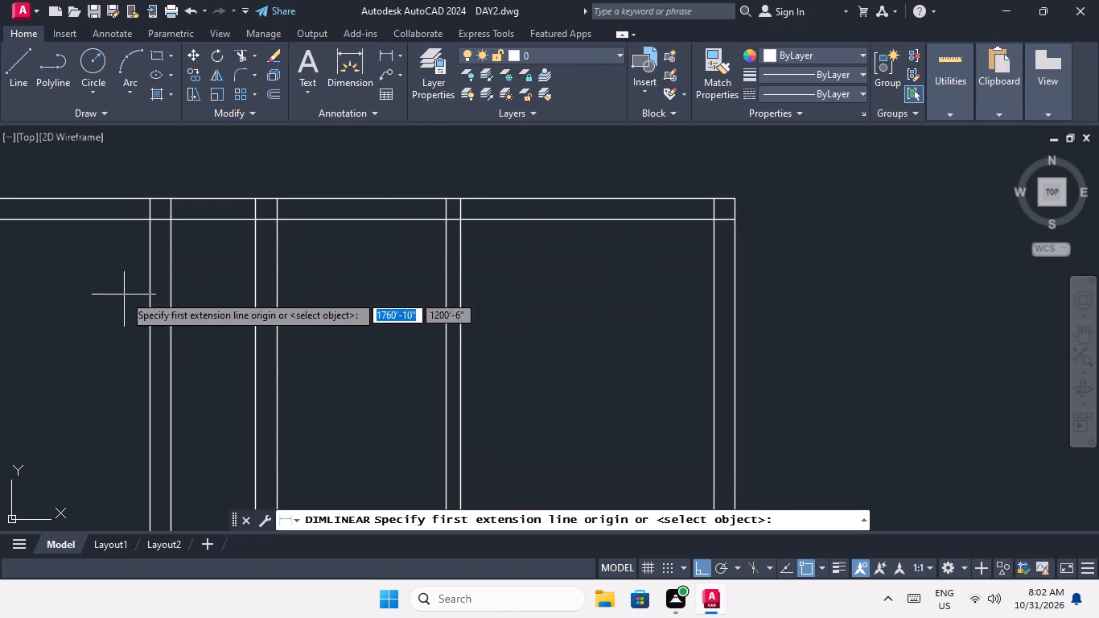
scroll(177, 210, up, 4)
click(137, 272)
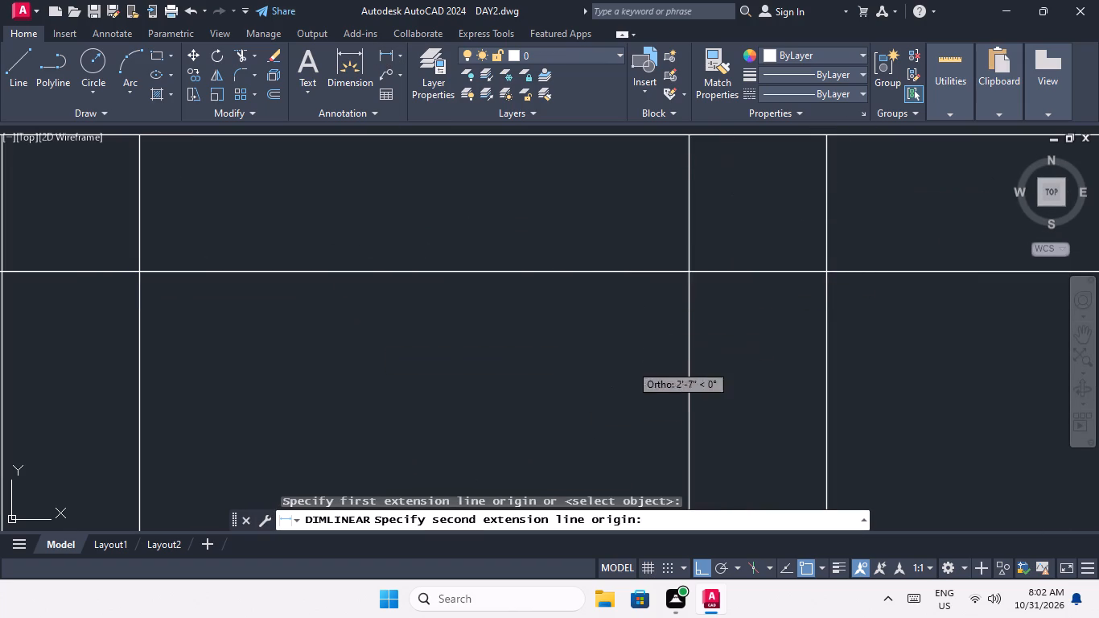
click(689, 273)
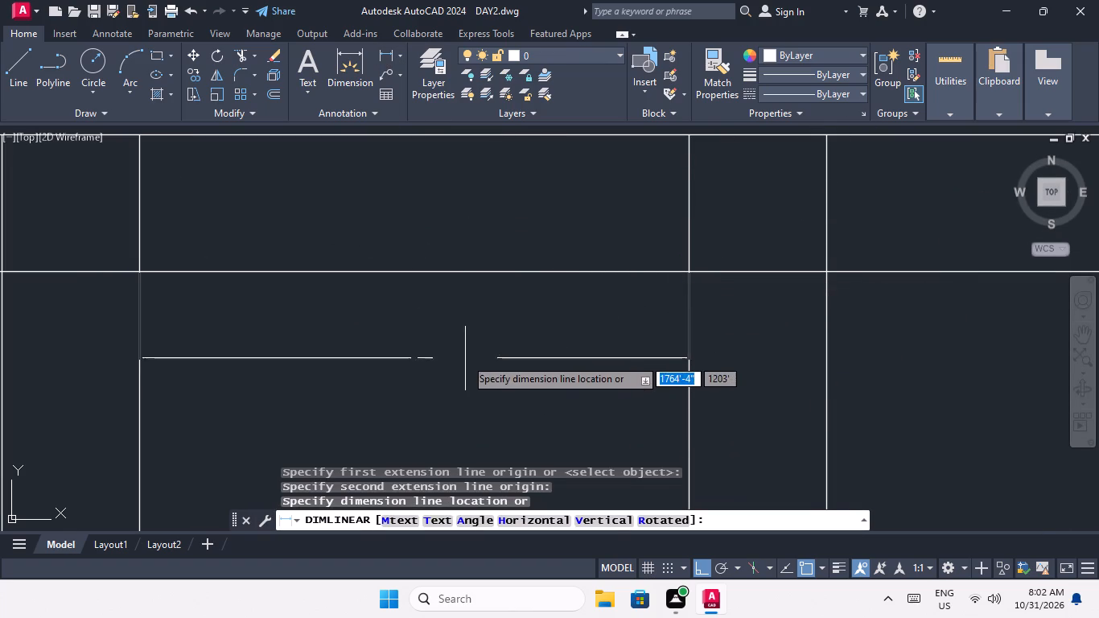
scroll(464, 357, up, 4)
scroll(204, 381, up, 4)
middle_drag(268, 356, 494, 280)
scroll(451, 299, down, 3)
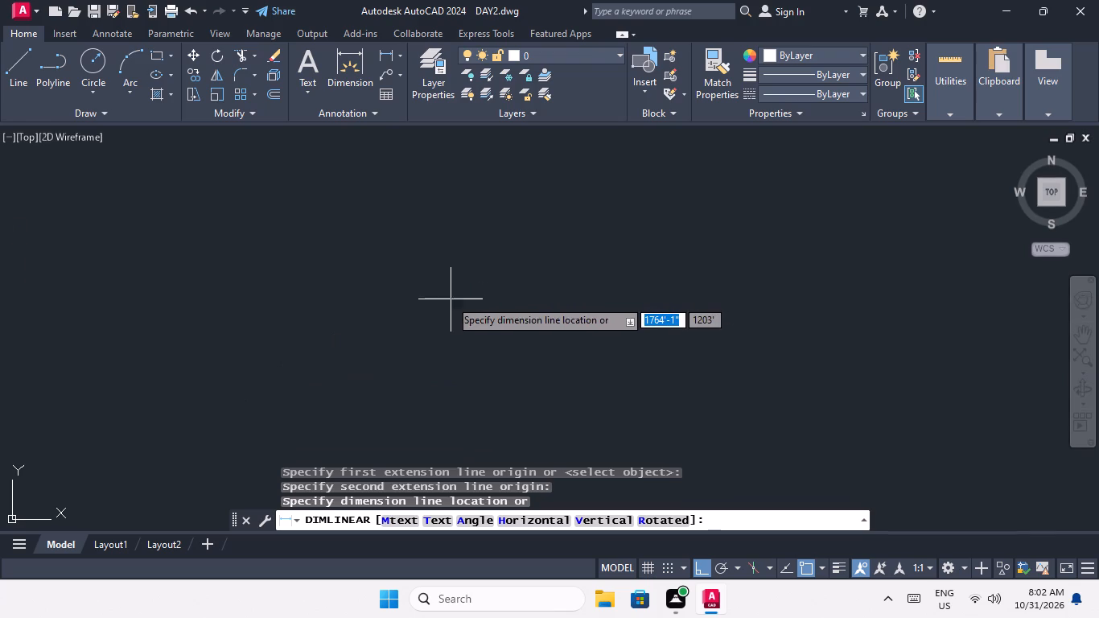
key(Escape)
key(Escape)
key(Escape)
Offset the inner line of the top outer wall 10' downward into the building.
scroll(434, 286, down, 4)
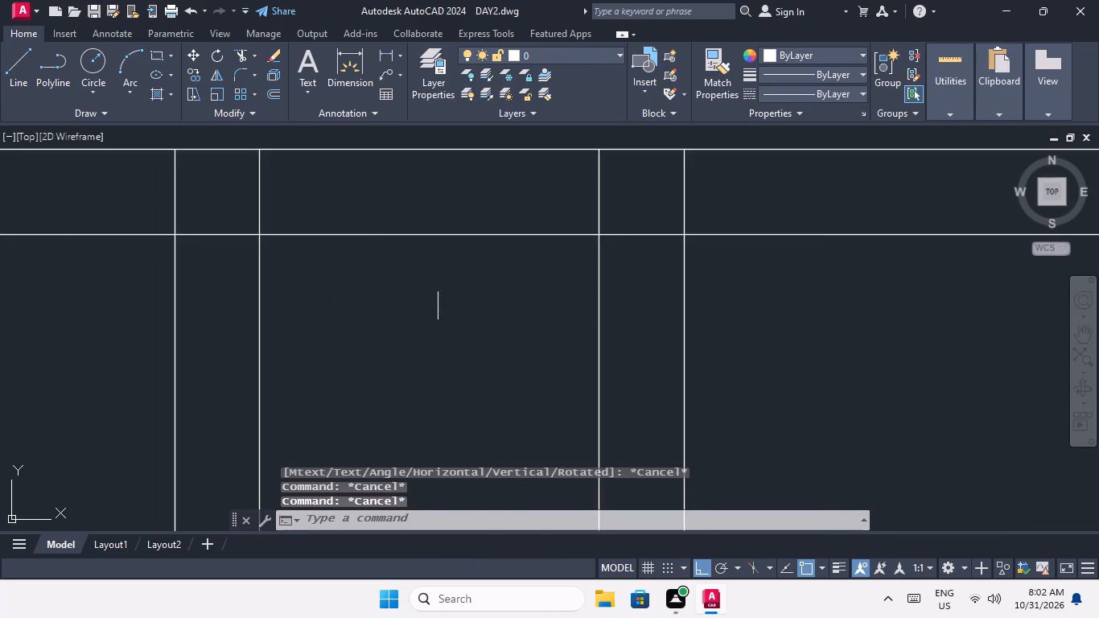
scroll(438, 287, down, 6)
middle_drag(438, 297, 335, 160)
scroll(343, 185, down, 2)
middle_drag(355, 292, 364, 310)
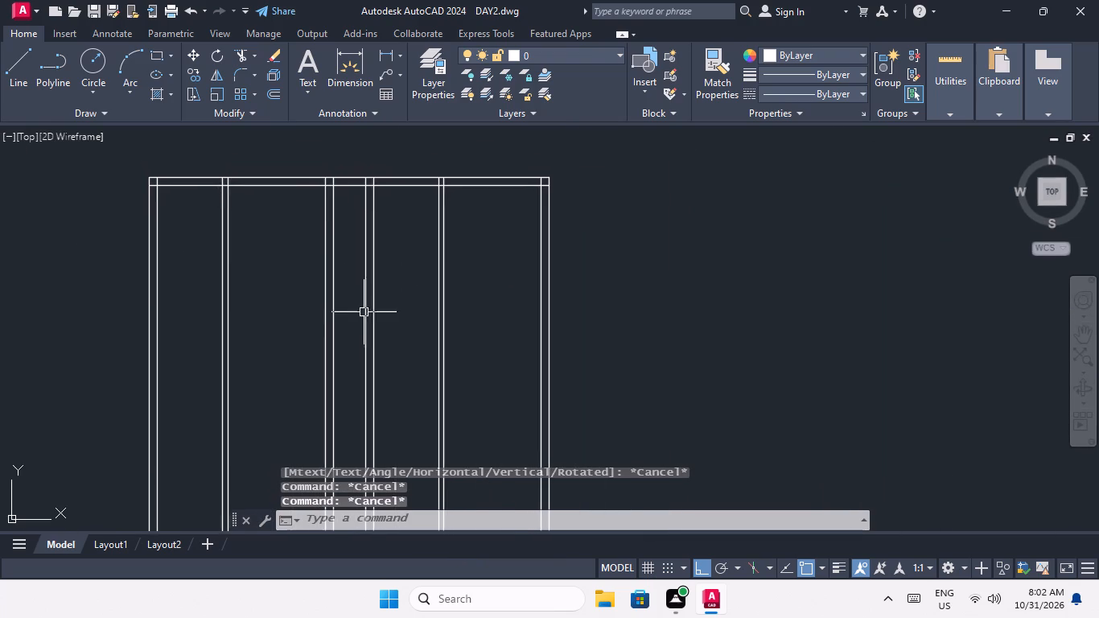
scroll(346, 289, up, 1)
middle_drag(343, 287, 344, 358)
scroll(340, 317, down, 1)
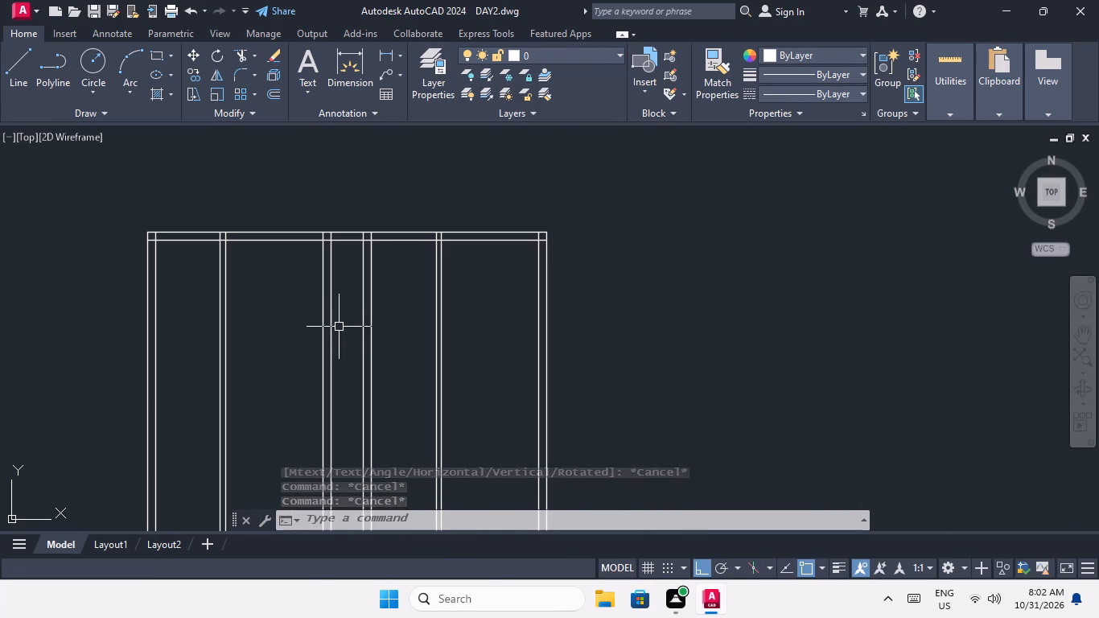
key(Escape)
key(Escape)
key(Escape)
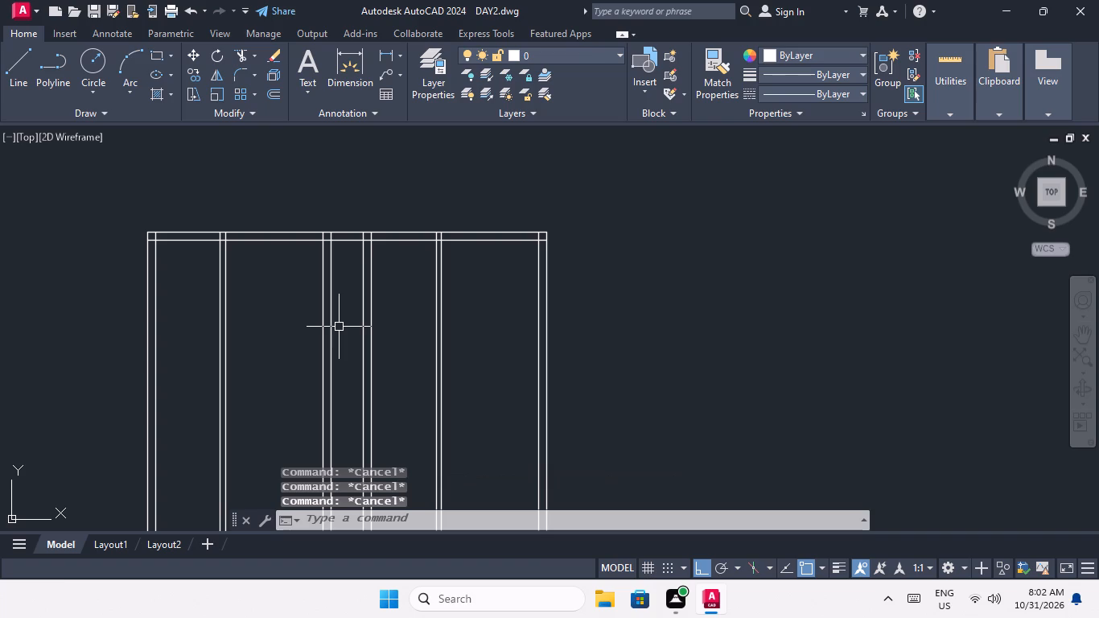
key(o)
key(Return)
text(10')
key(Return)
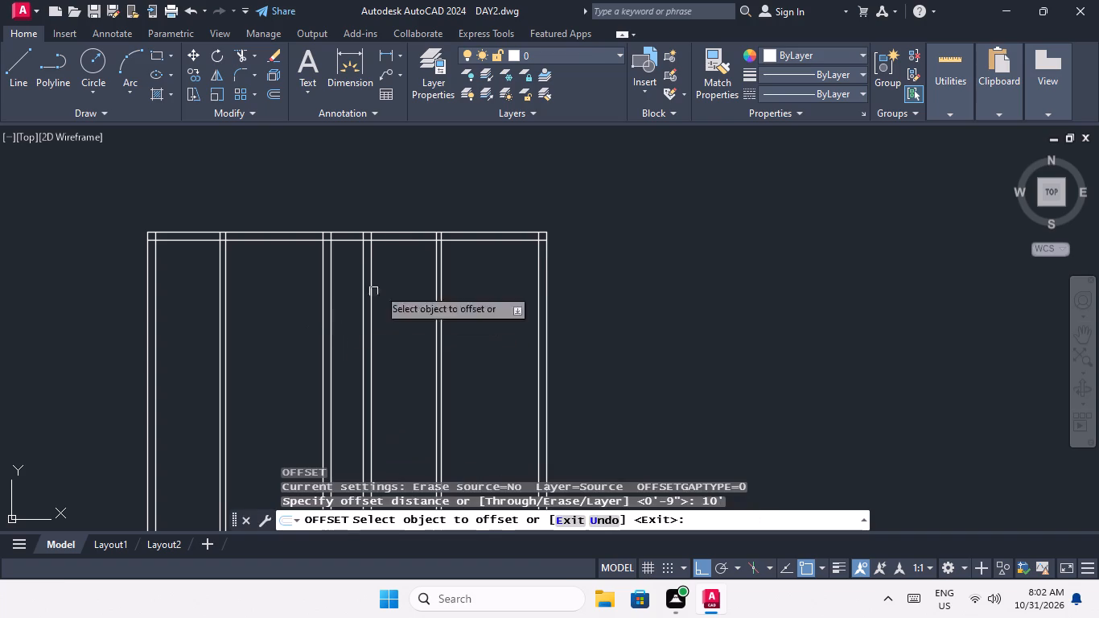
click(473, 241)
click(491, 278)
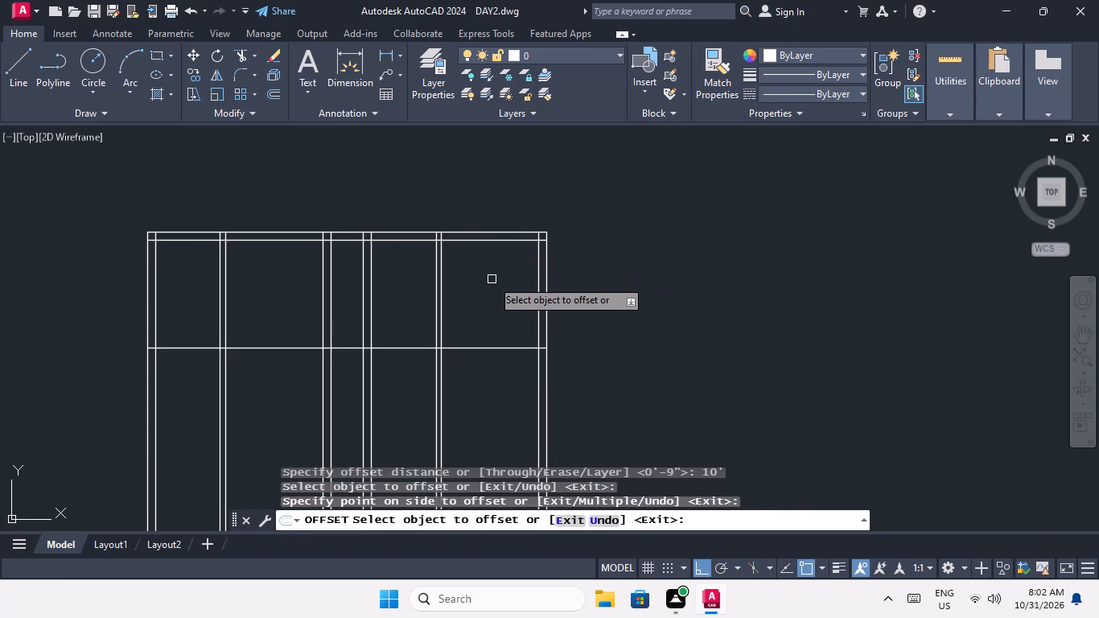
key(Escape)
key(Escape)
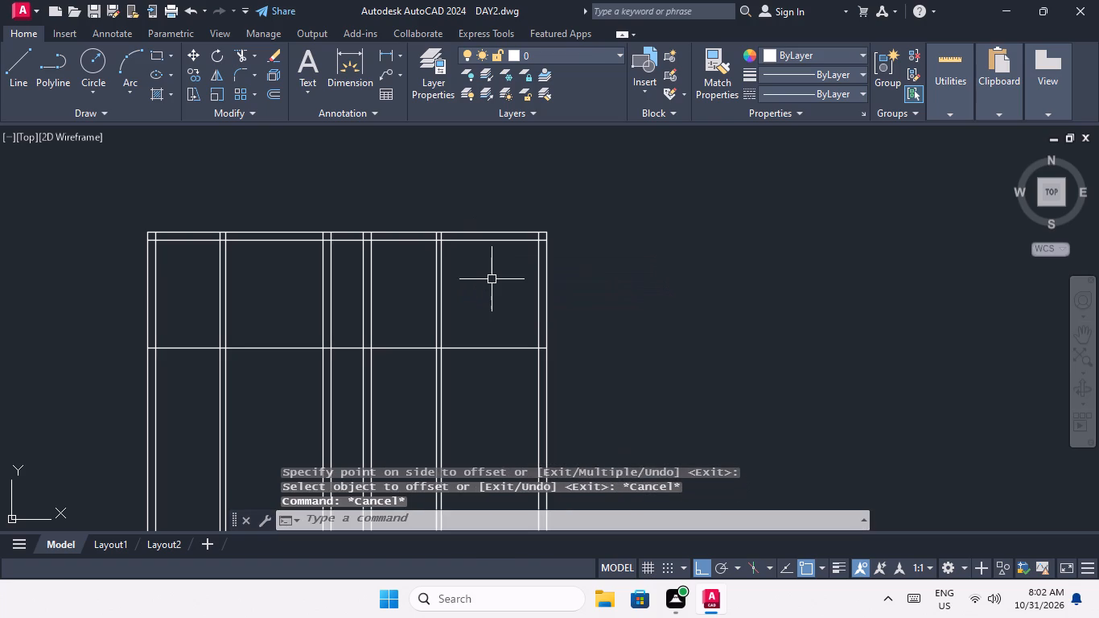
Offset the new horizontal line 6" downward to form the first horizontal partition wall.
key(o)
key(Return)
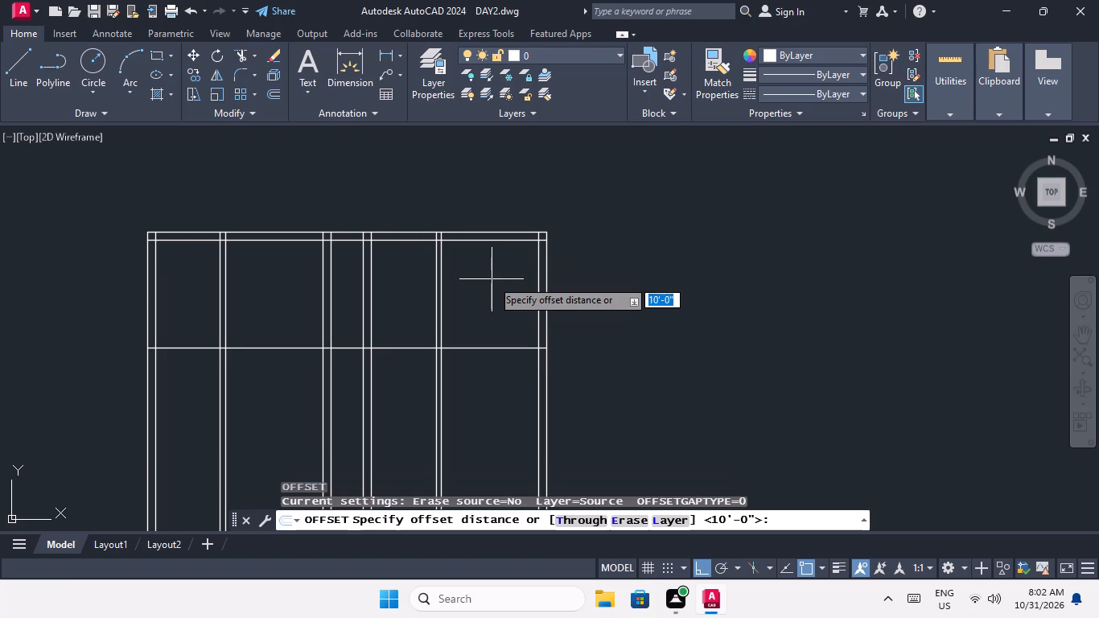
text(6")
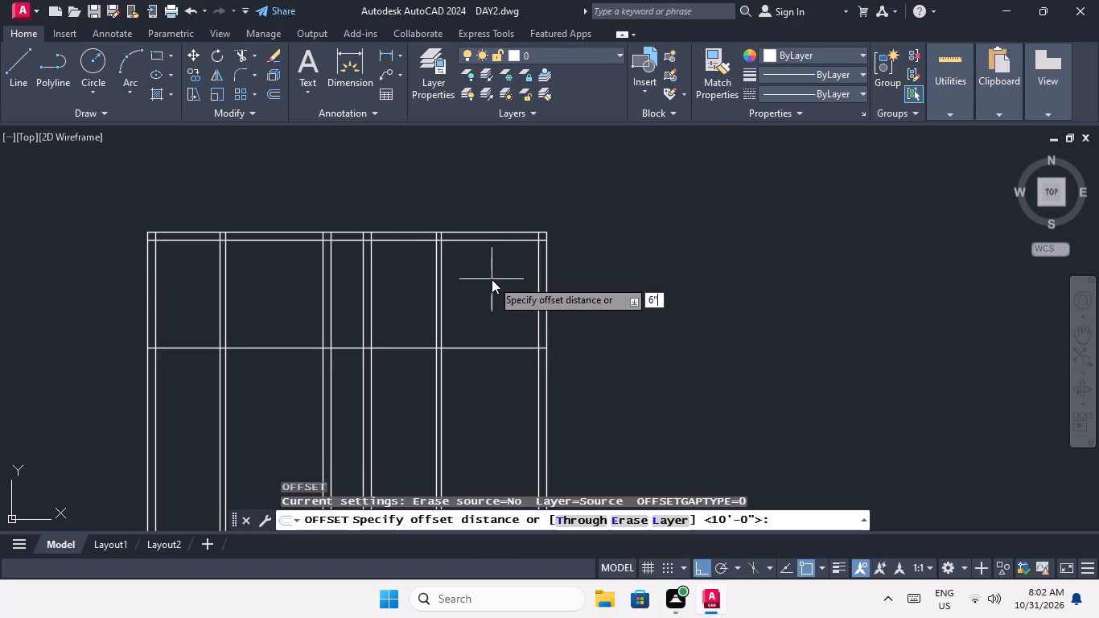
key(Return)
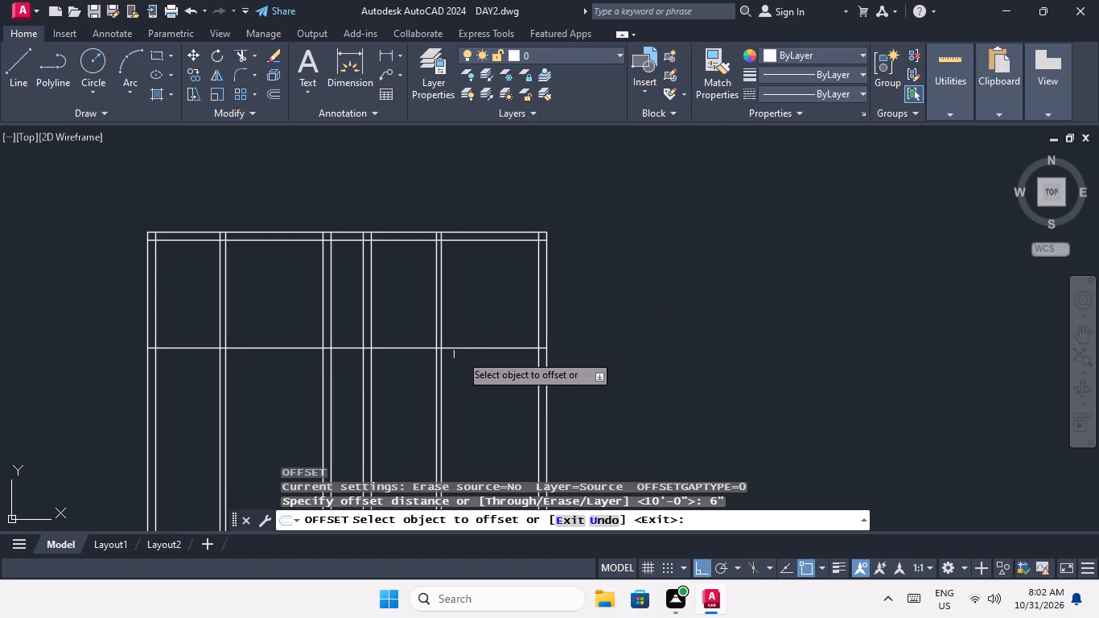
click(471, 347)
click(497, 403)
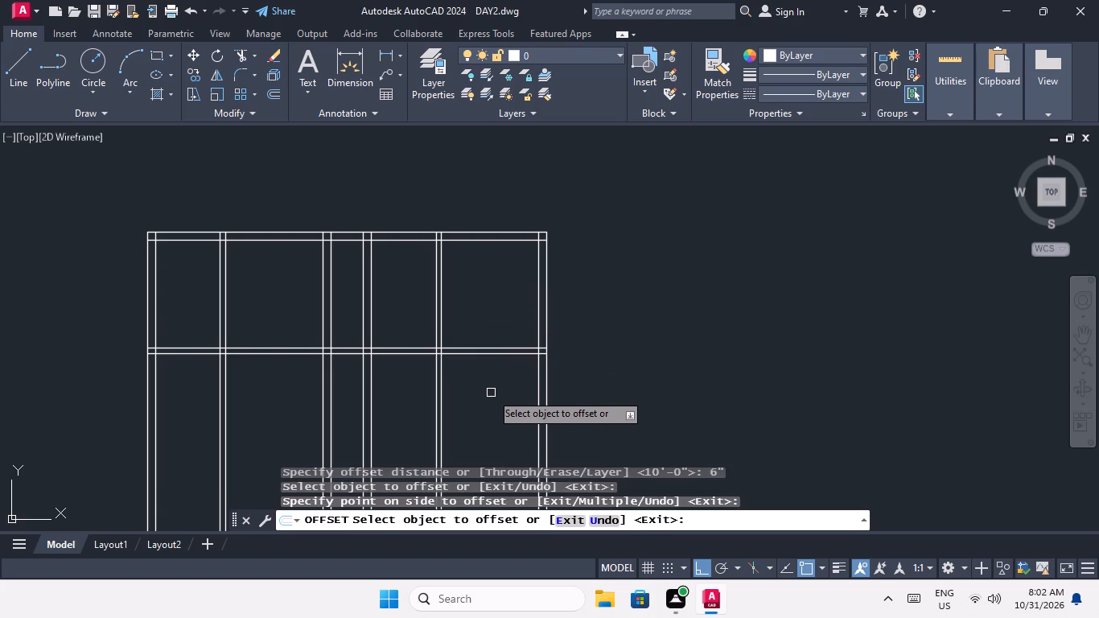
Offset the lower line of the first horizontal partition wall 10' downward.
key(Escape)
key(Escape)
key(Escape)
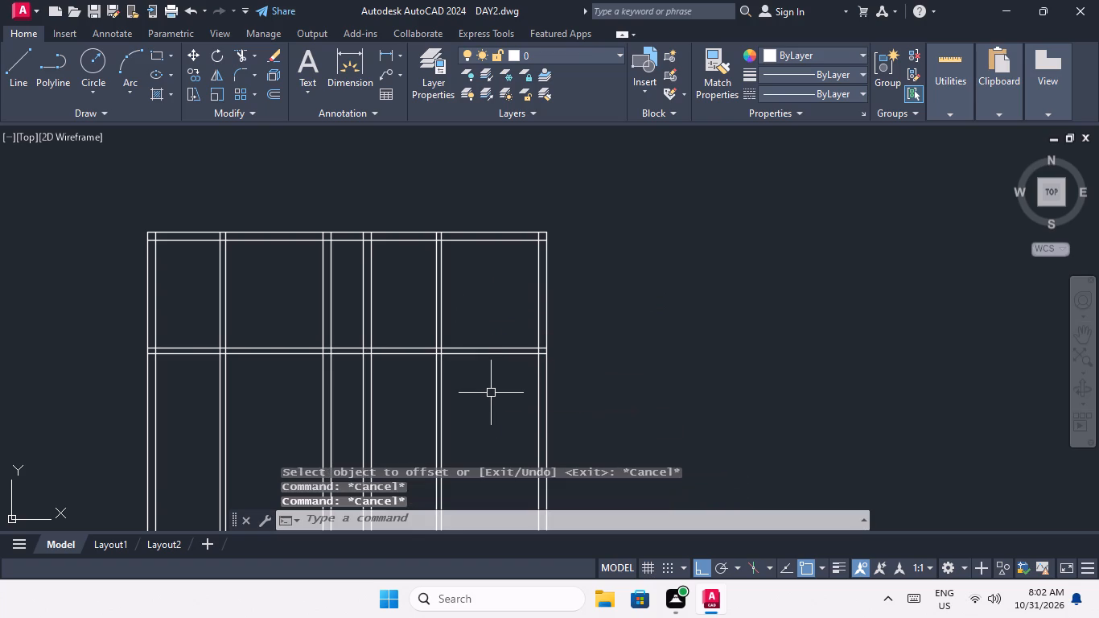
key(o)
key(Return)
text(10')
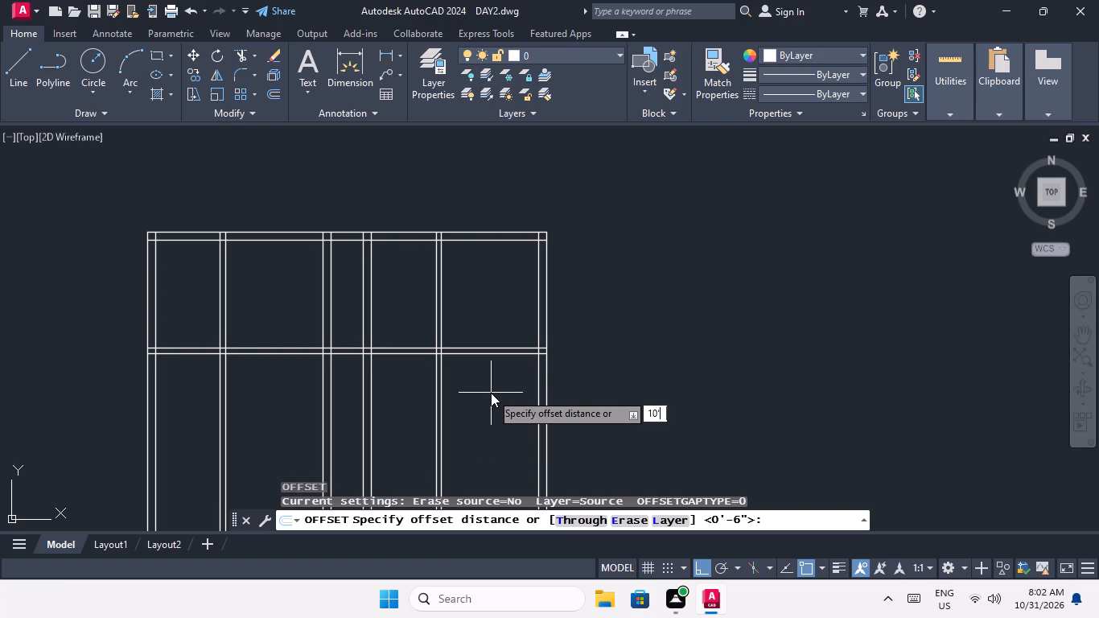
key(Return)
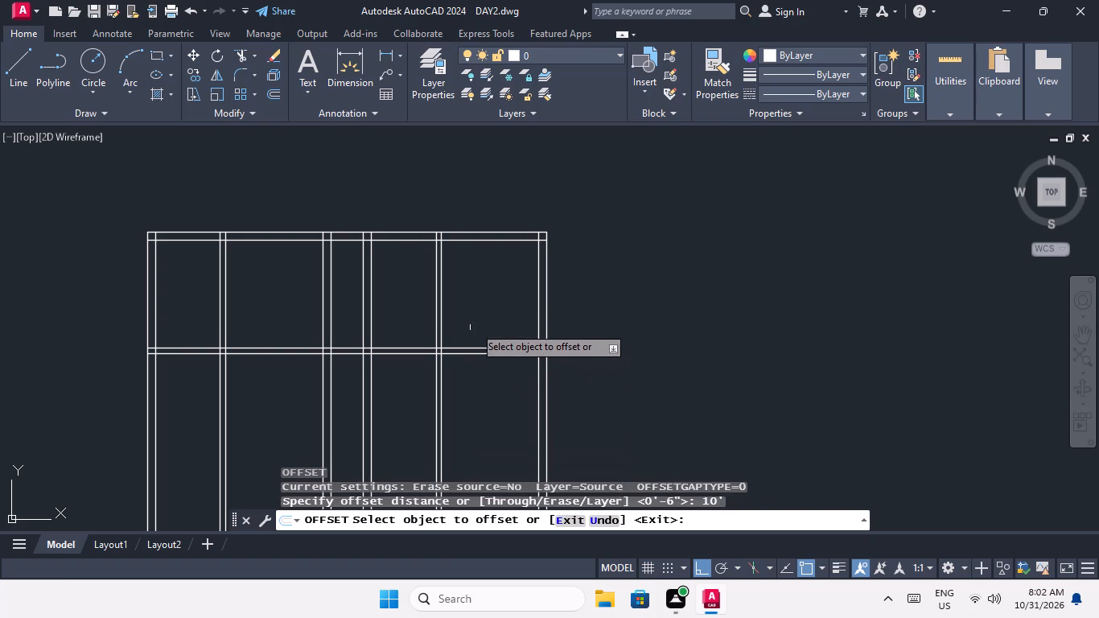
middle_drag(471, 350, 467, 299)
middle_drag(467, 295, 479, 279)
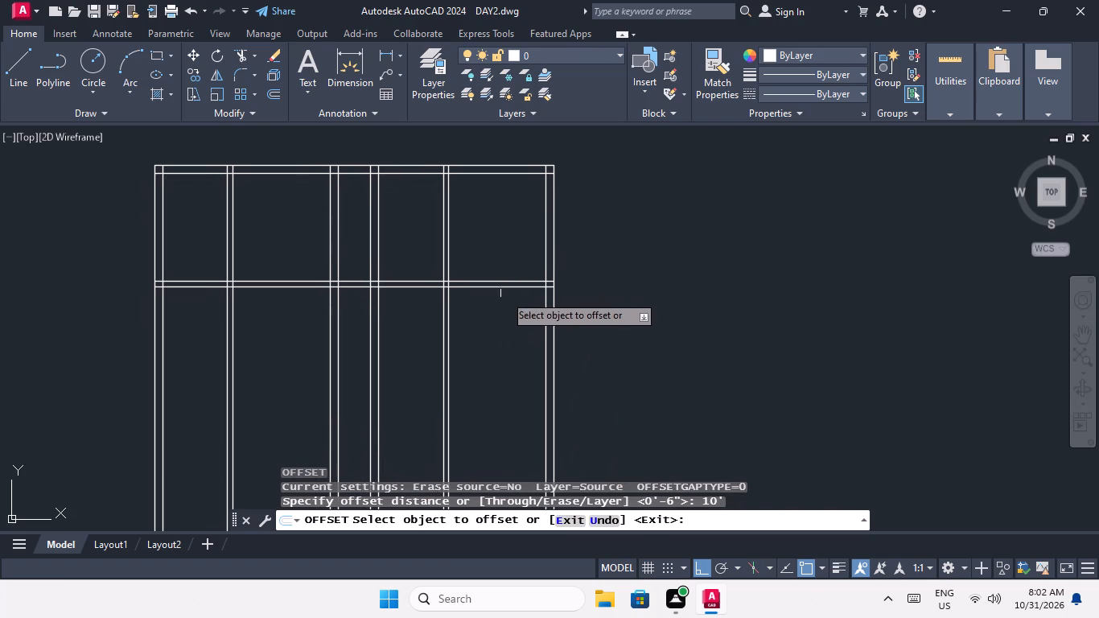
click(489, 287)
click(481, 355)
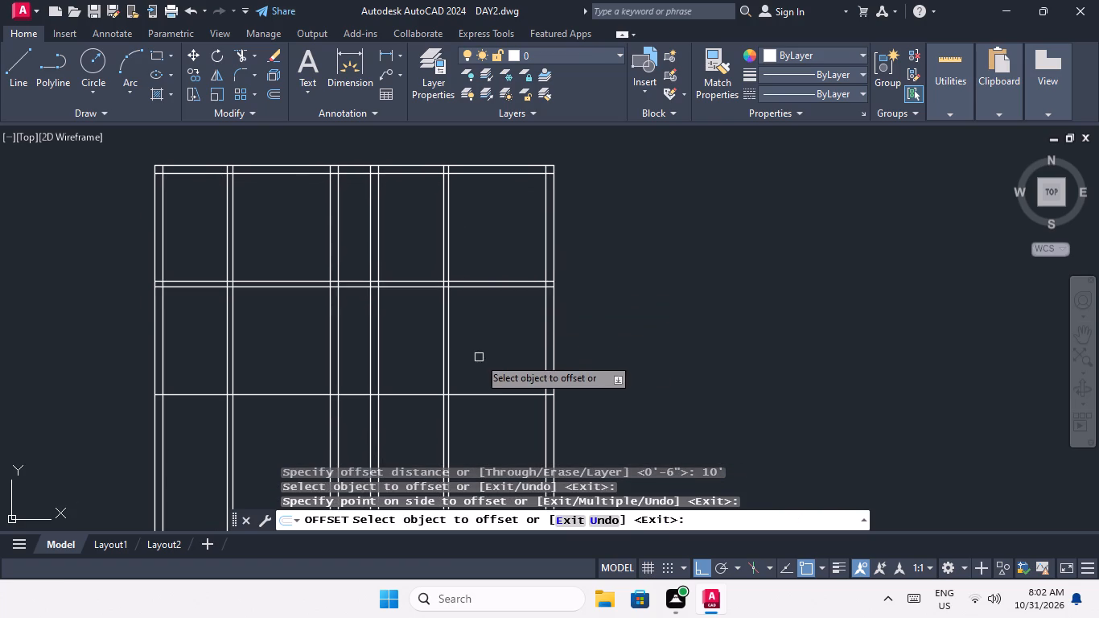
middle_drag(475, 357, 461, 268)
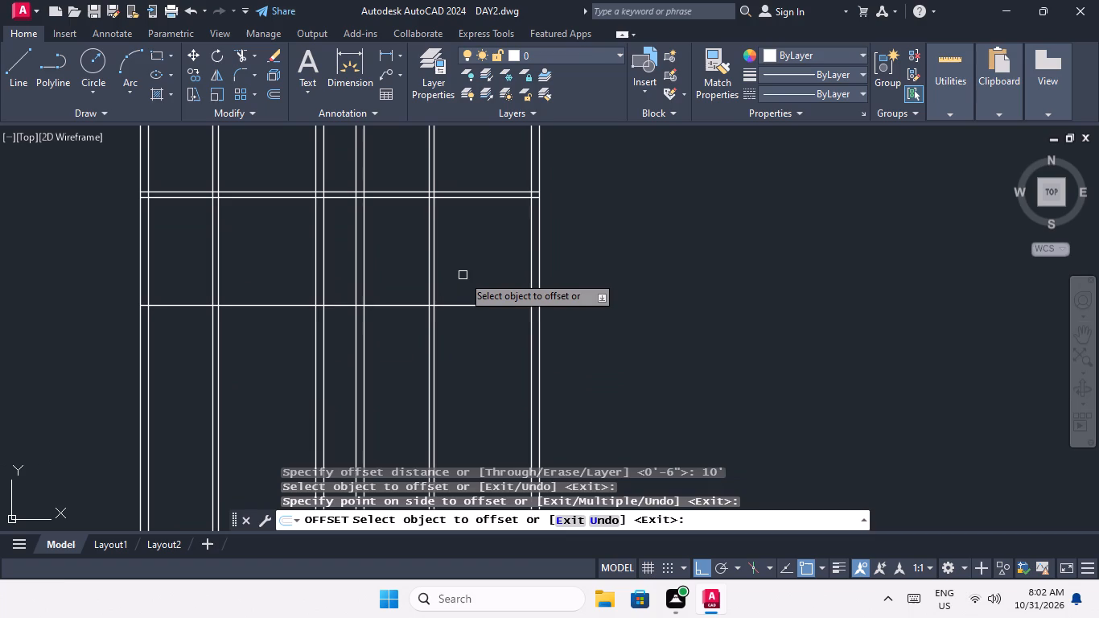
key(Escape)
key(Escape)
Offset the new horizontal line 9" downward to form the second horizontal partition wall.
key(o)
key(Return)
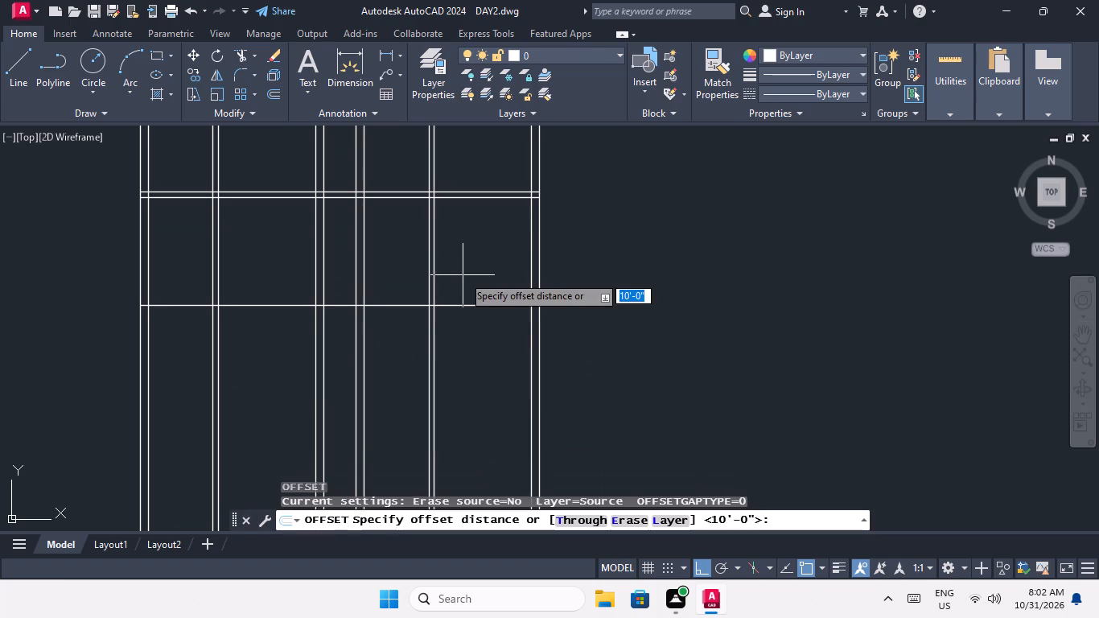
text(9")
key(Return)
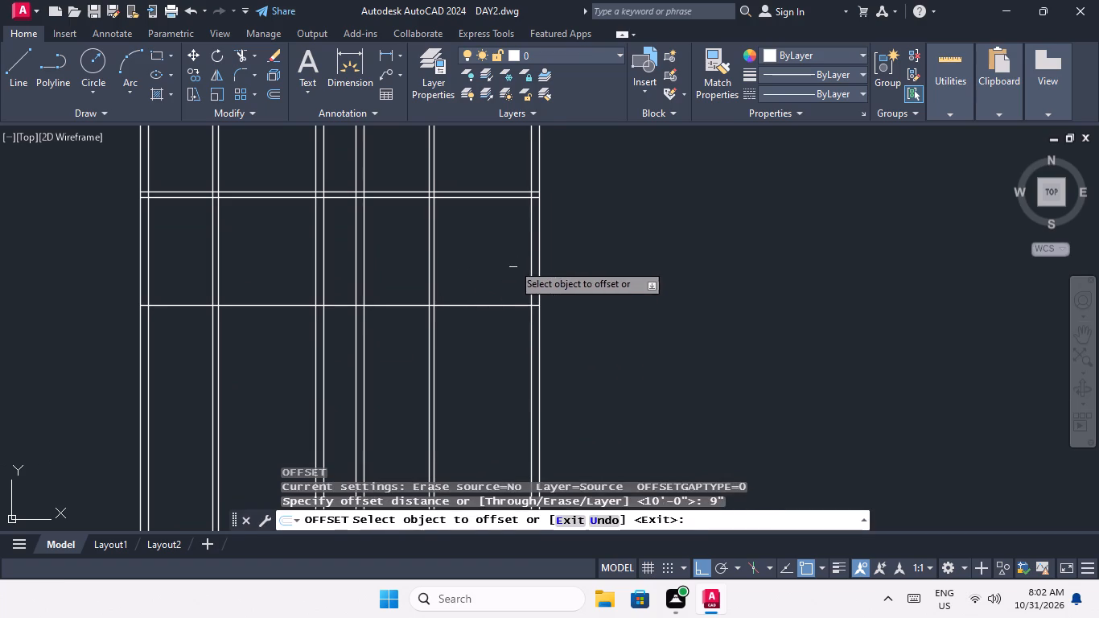
click(491, 307)
click(489, 328)
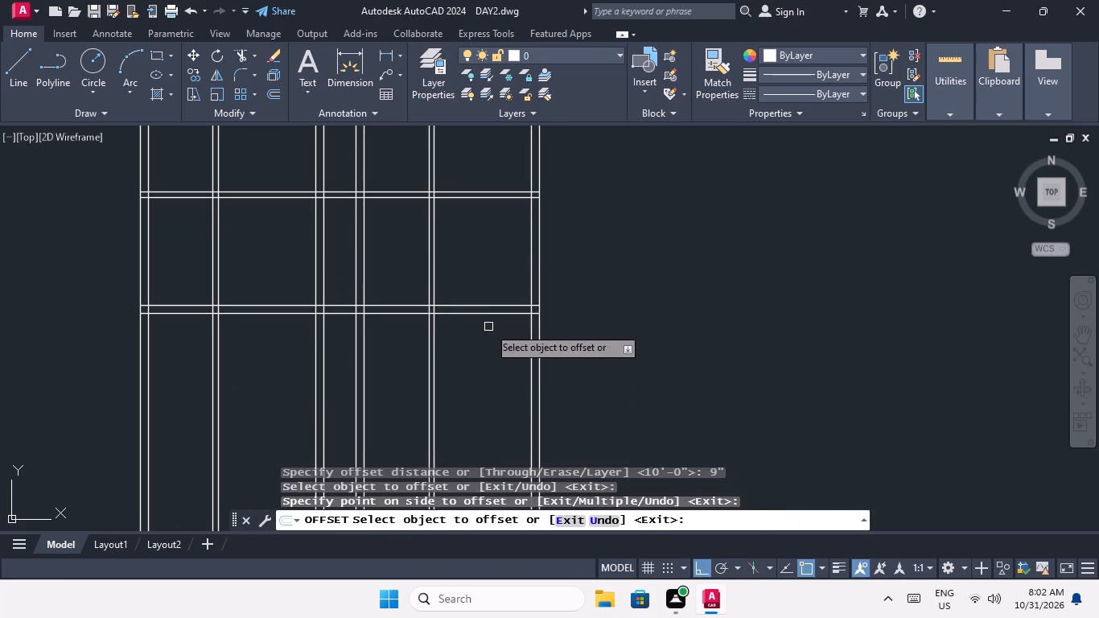
middle_click(480, 330)
middle_drag(459, 280, 464, 240)
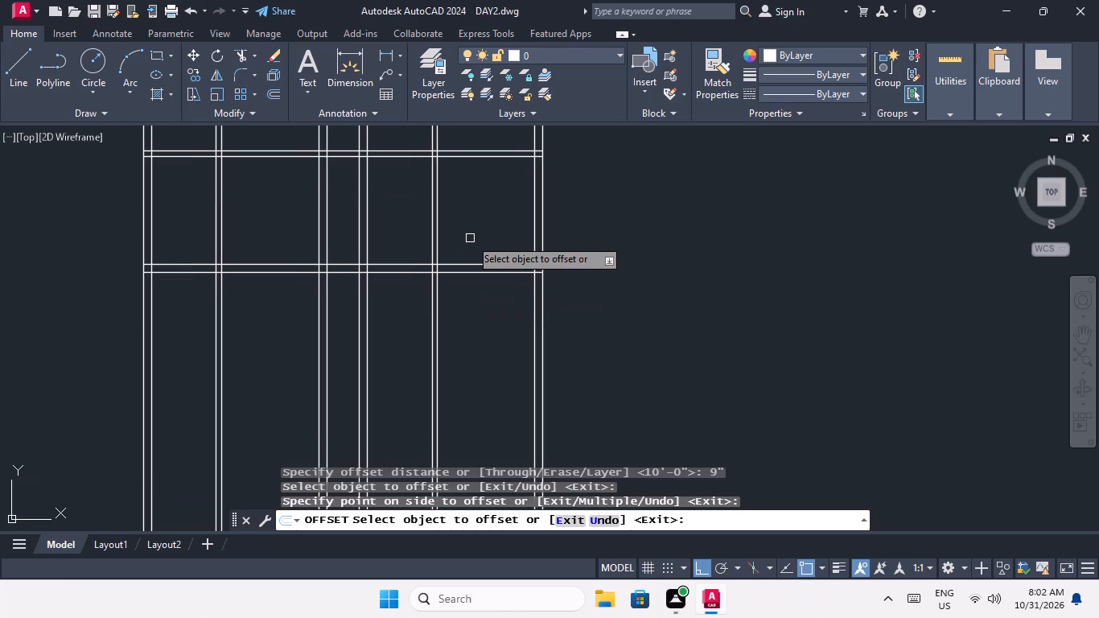
key(Escape)
key(Escape)
key(Escape)
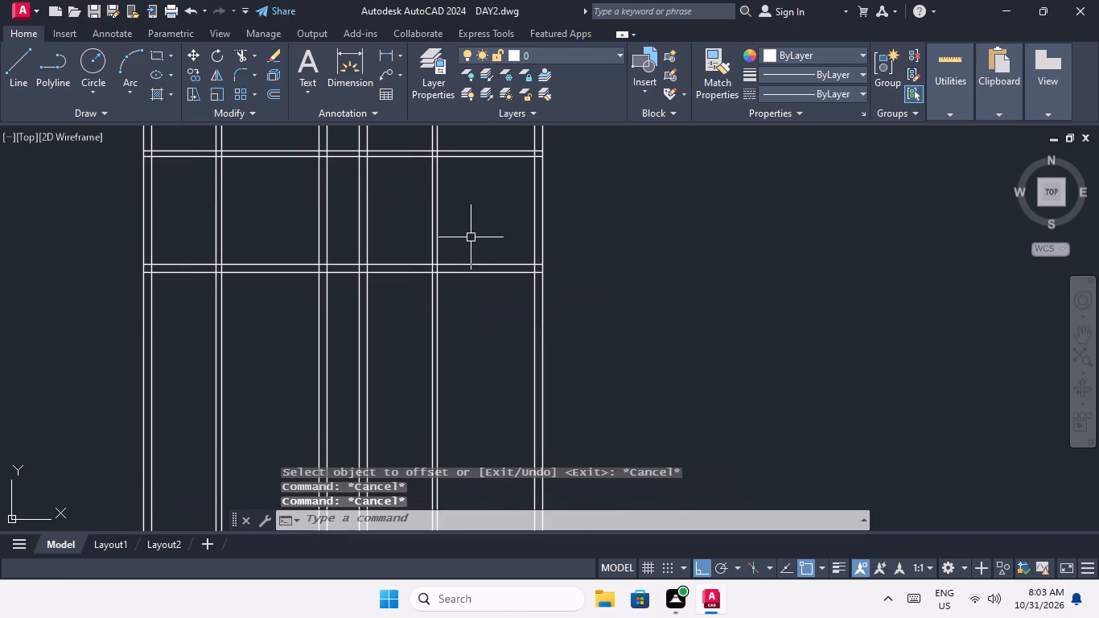
key(Escape)
key(Escape)
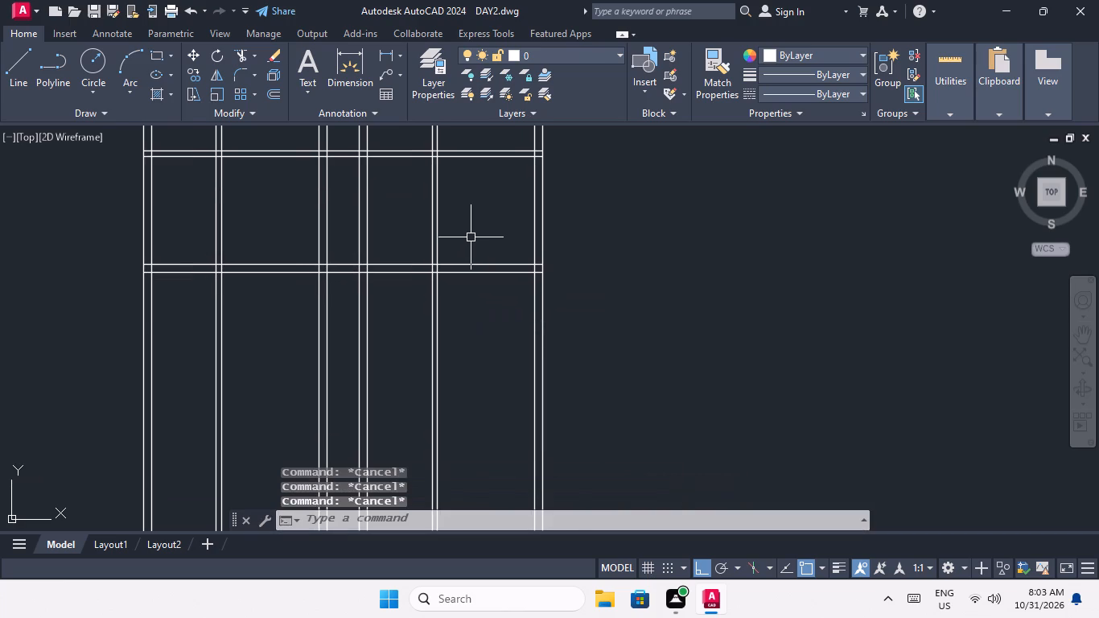
Offset the lower line of the second horizontal partition wall 10' downward.
key(o)
key(Return)
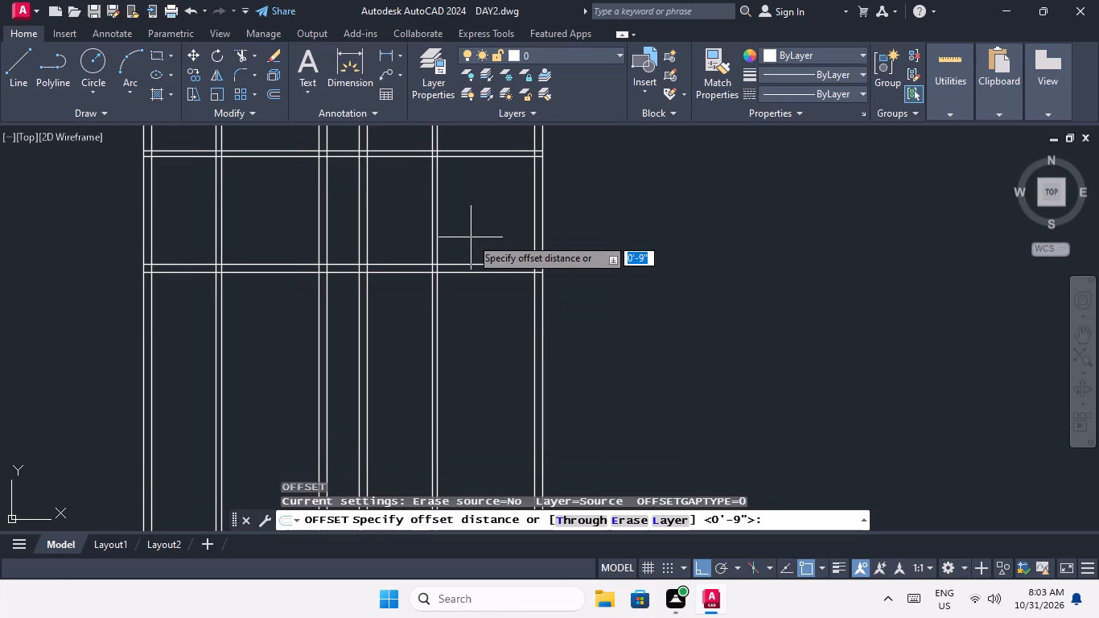
text(10')
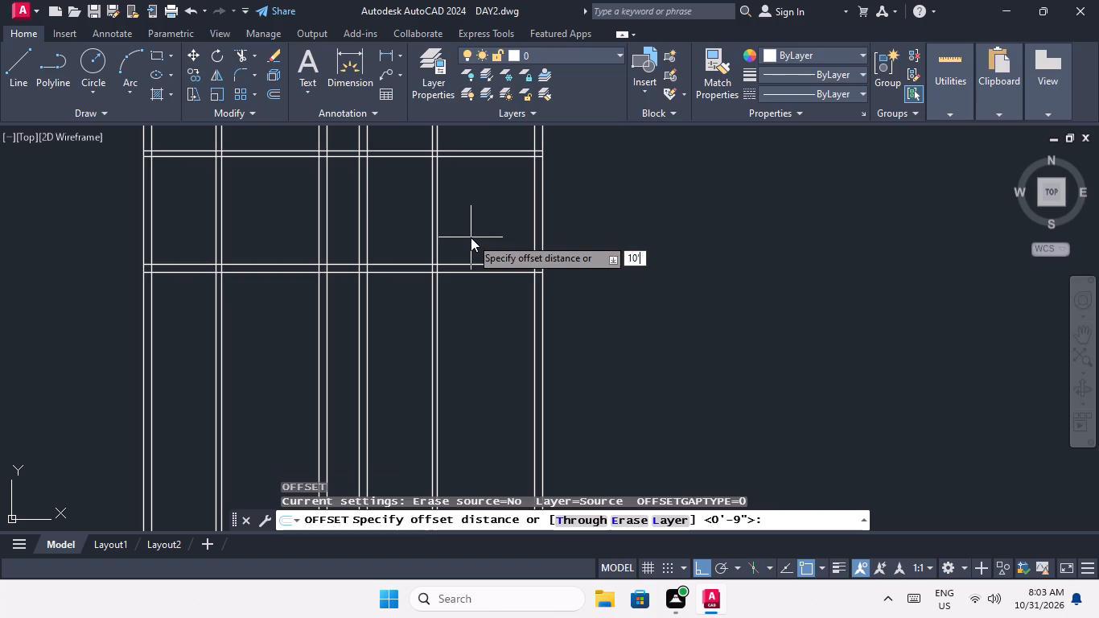
key(Return)
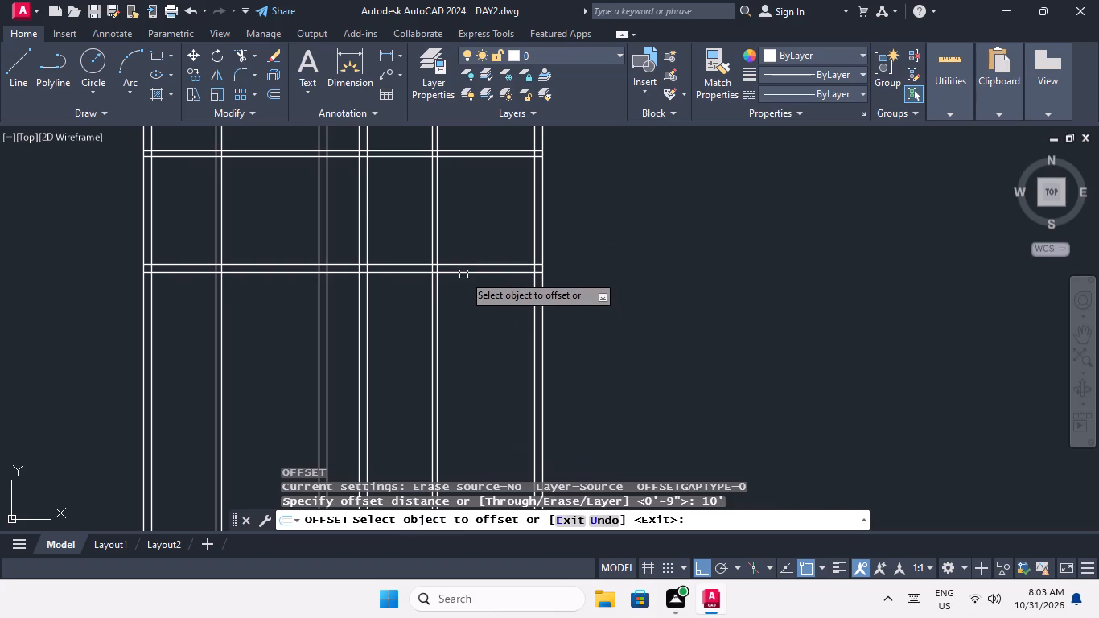
click(463, 274)
click(472, 341)
middle_drag(472, 350, 471, 263)
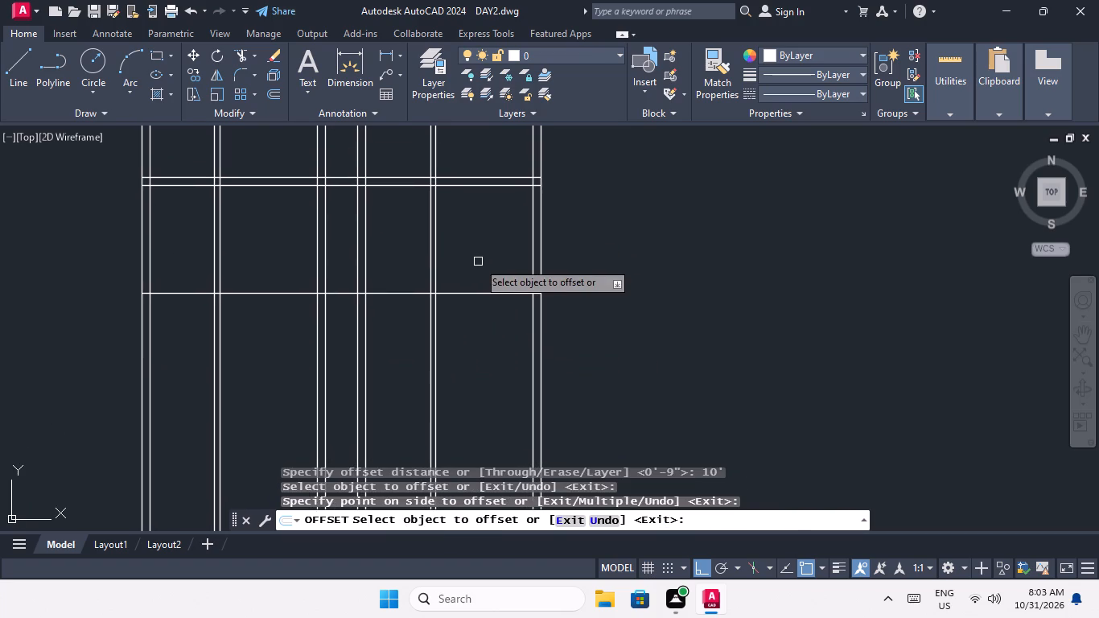
key(Escape)
key(Escape)
Offset the new horizontal line 6" downward to form the third horizontal partition wall.
key(o)
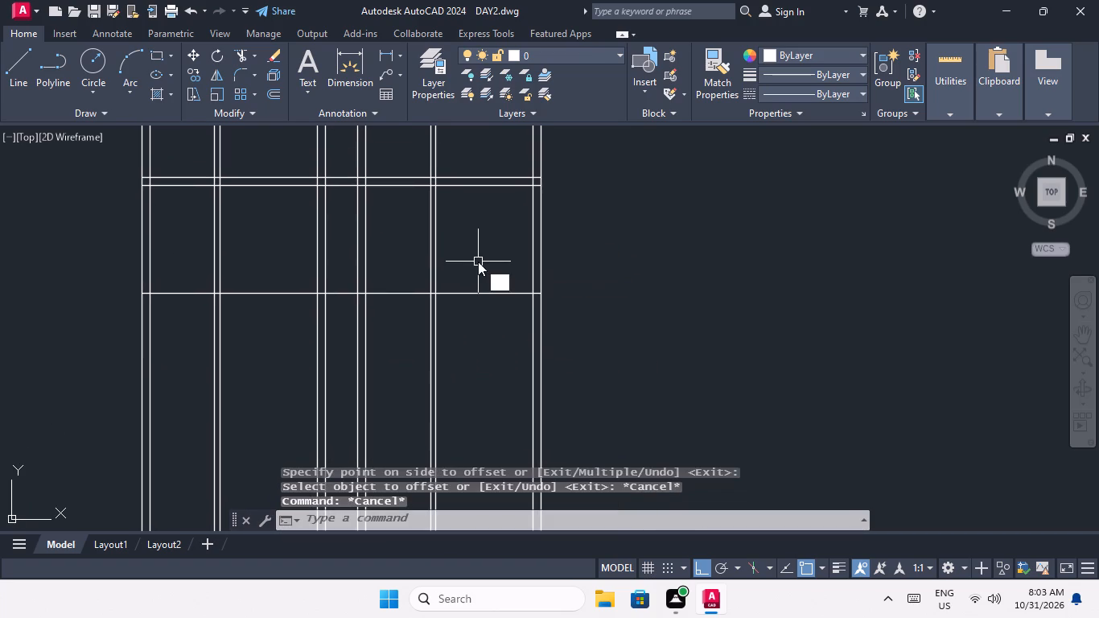
key(Return)
text(6")
key(Return)
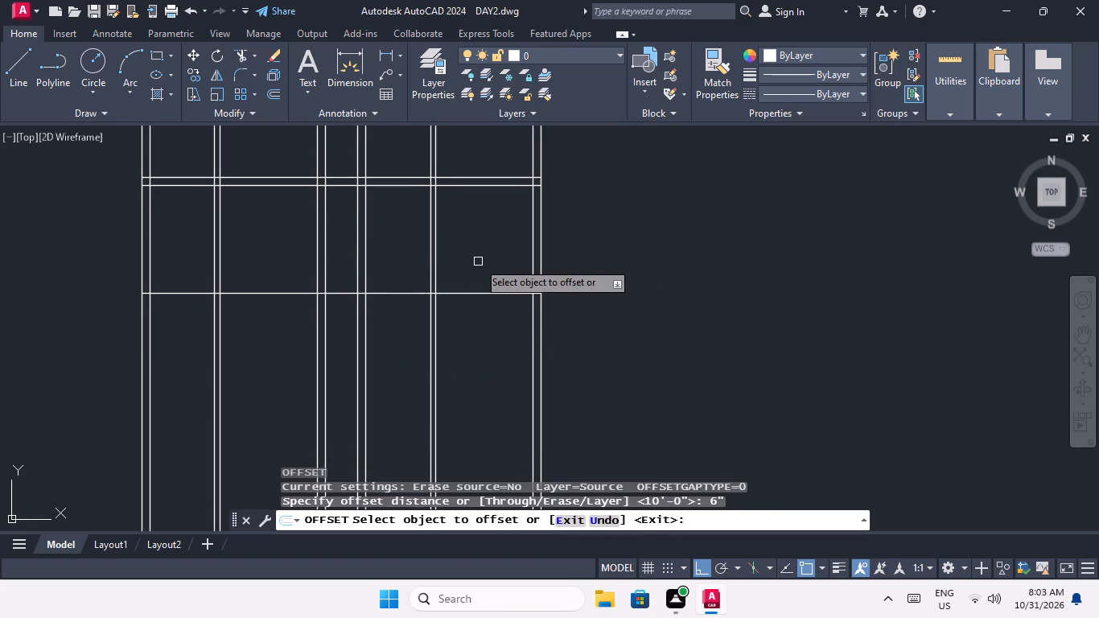
click(482, 292)
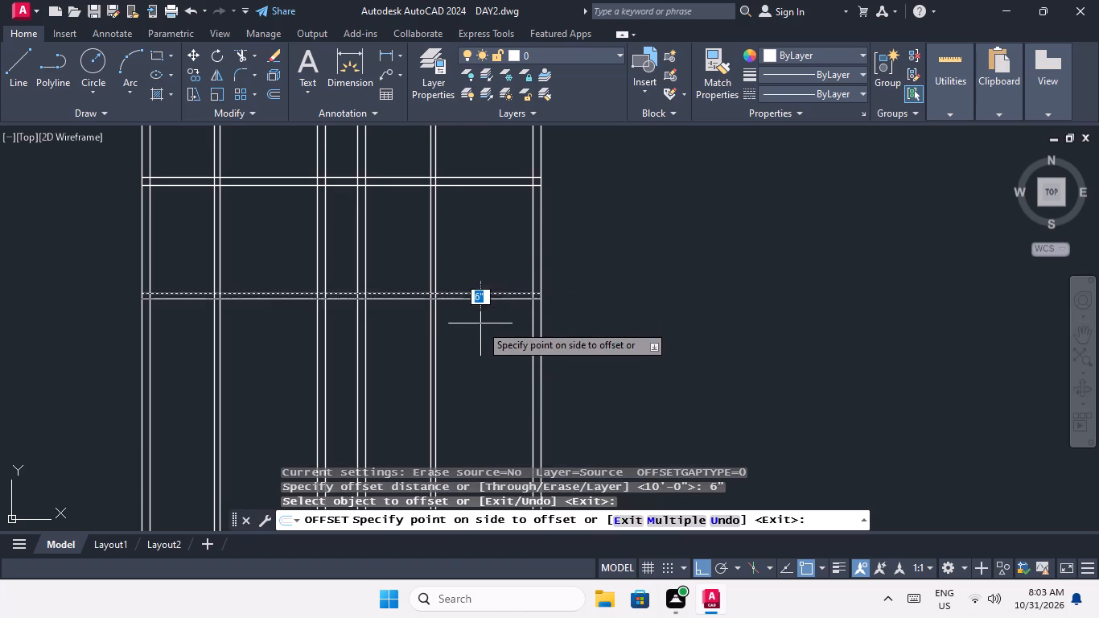
click(480, 324)
middle_drag(480, 321, 471, 314)
middle_drag(463, 259, 469, 212)
middle_drag(473, 311, 477, 294)
middle_drag(480, 281, 486, 253)
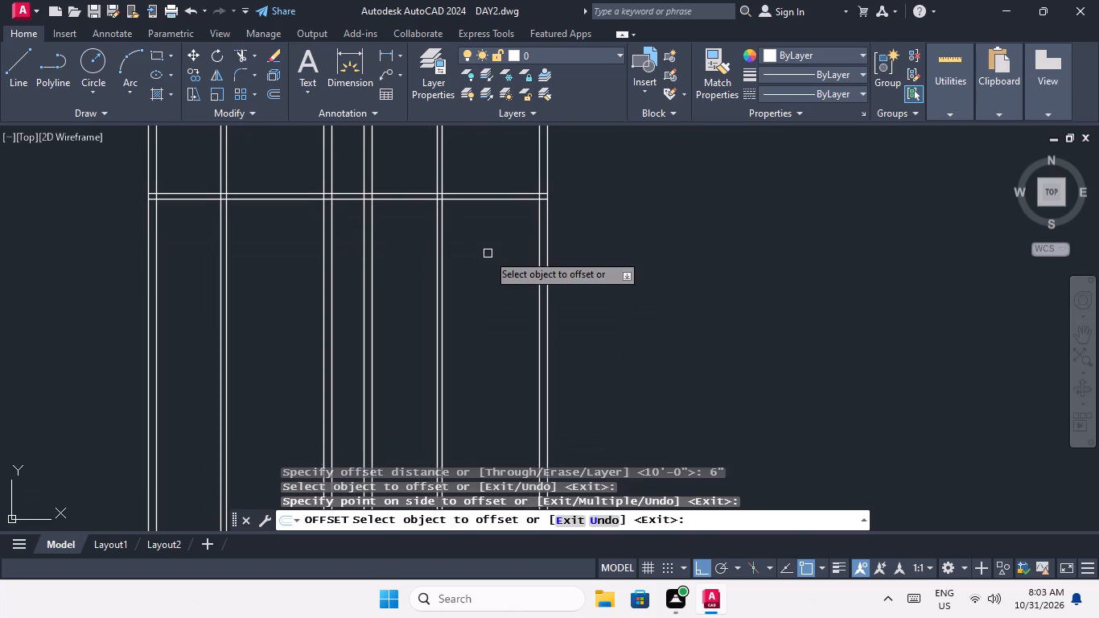
key(Escape)
key(Escape)
Offset the lower line of the third horizontal partition wall 10' downward.
key(o)
key(Return)
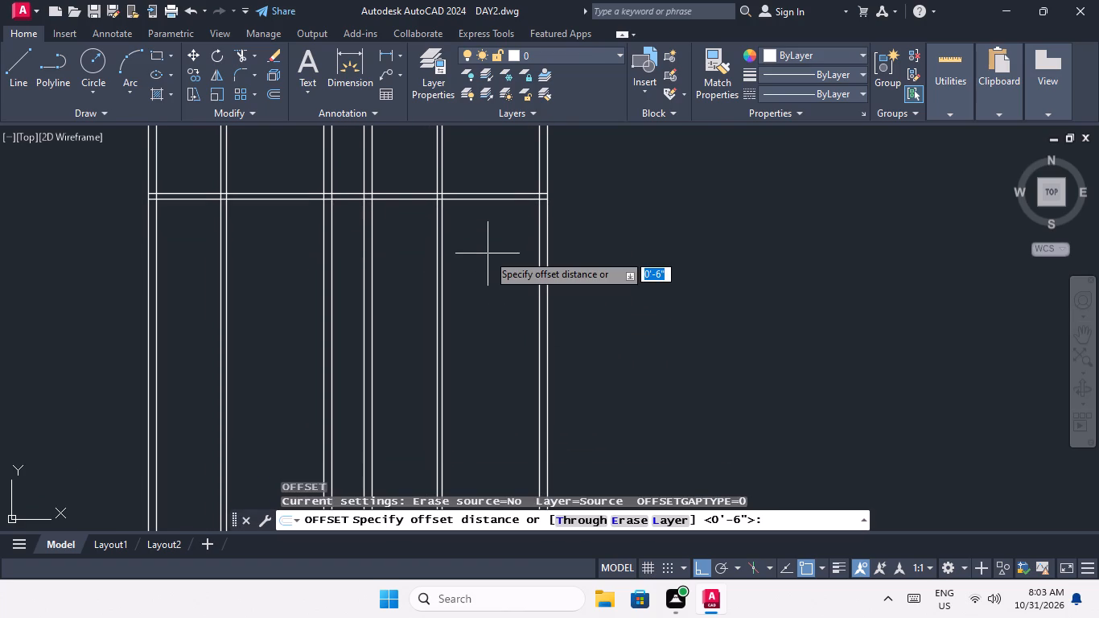
text(10)
key(apostrophe)
key(Return)
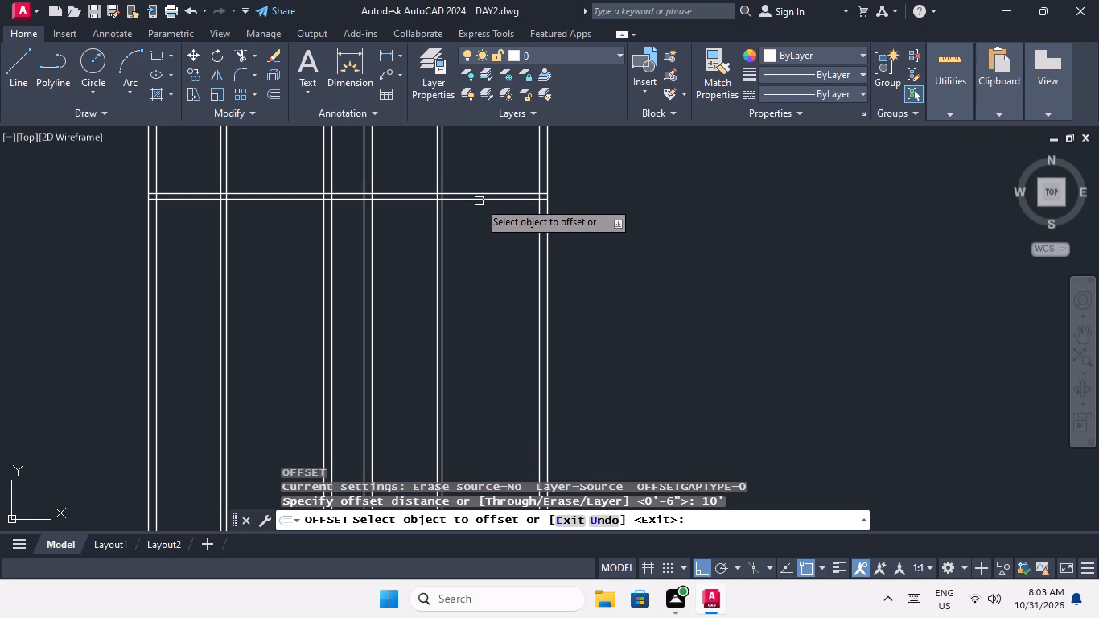
drag(479, 200, 480, 209)
click(484, 249)
key(Escape)
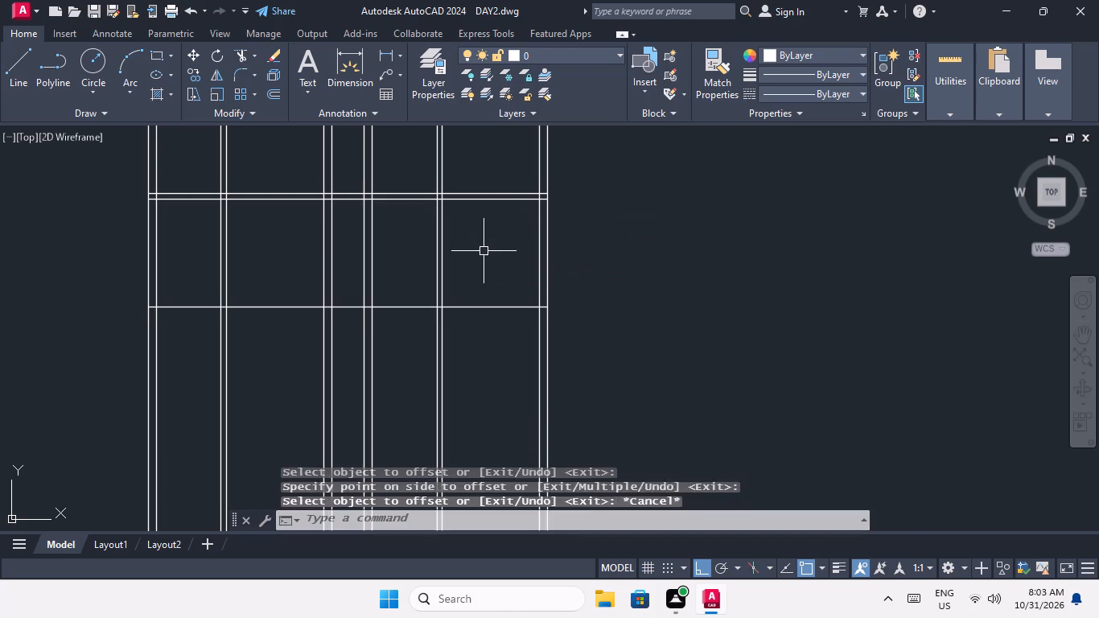
key(Escape)
key(Escape)
Offset the new horizontal line 9" downward to form the fourth horizontal partition wall.
key(o)
key(Return)
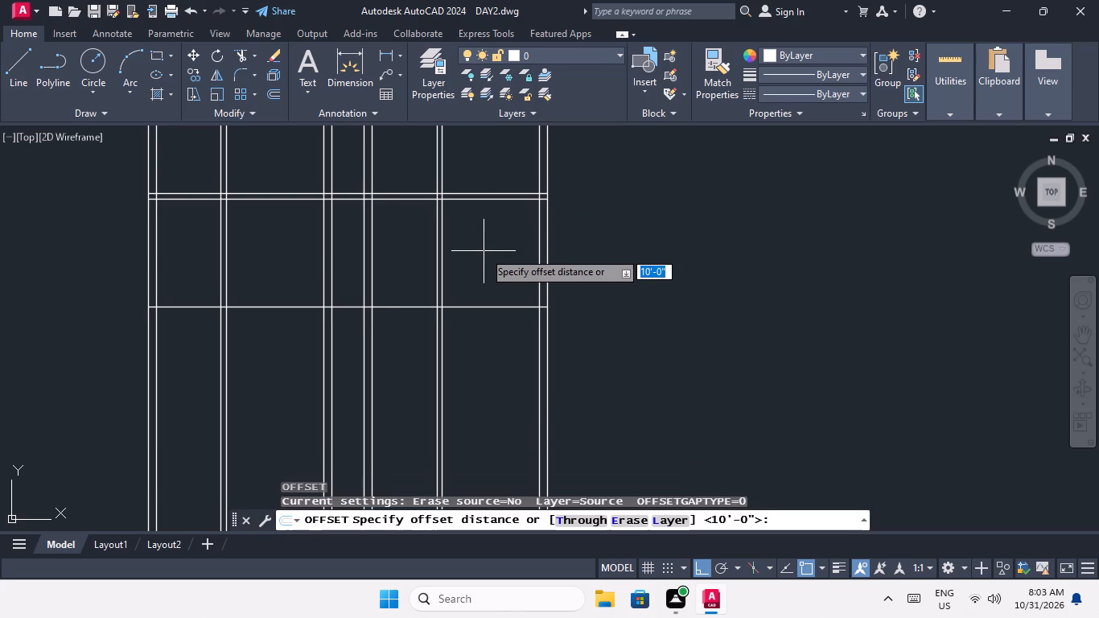
text(9")
key(Return)
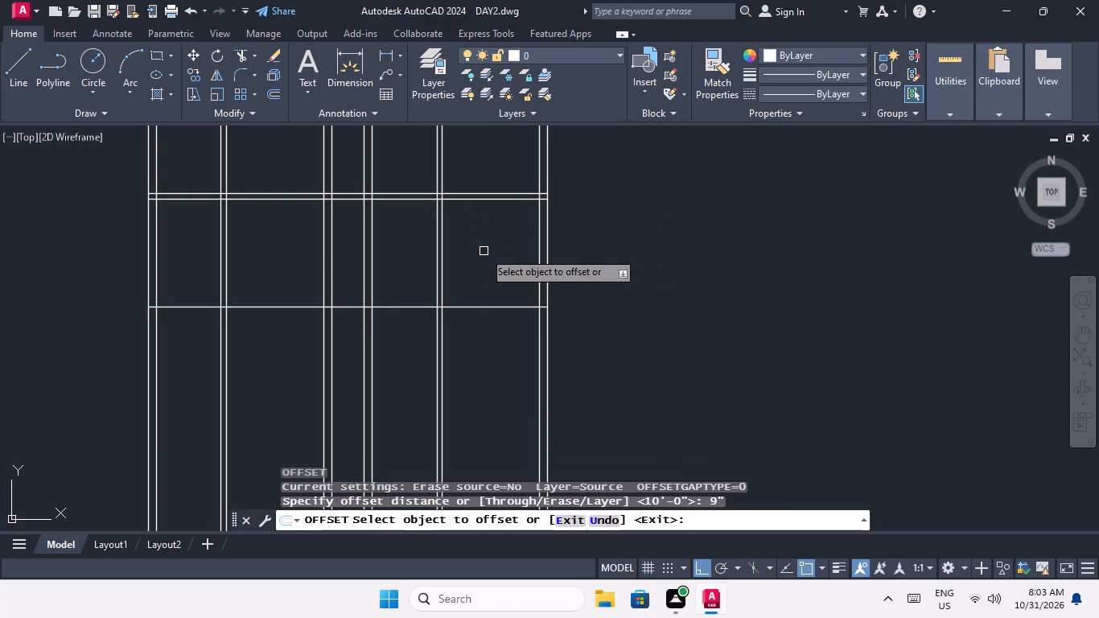
drag(480, 308, 495, 356)
click(493, 385)
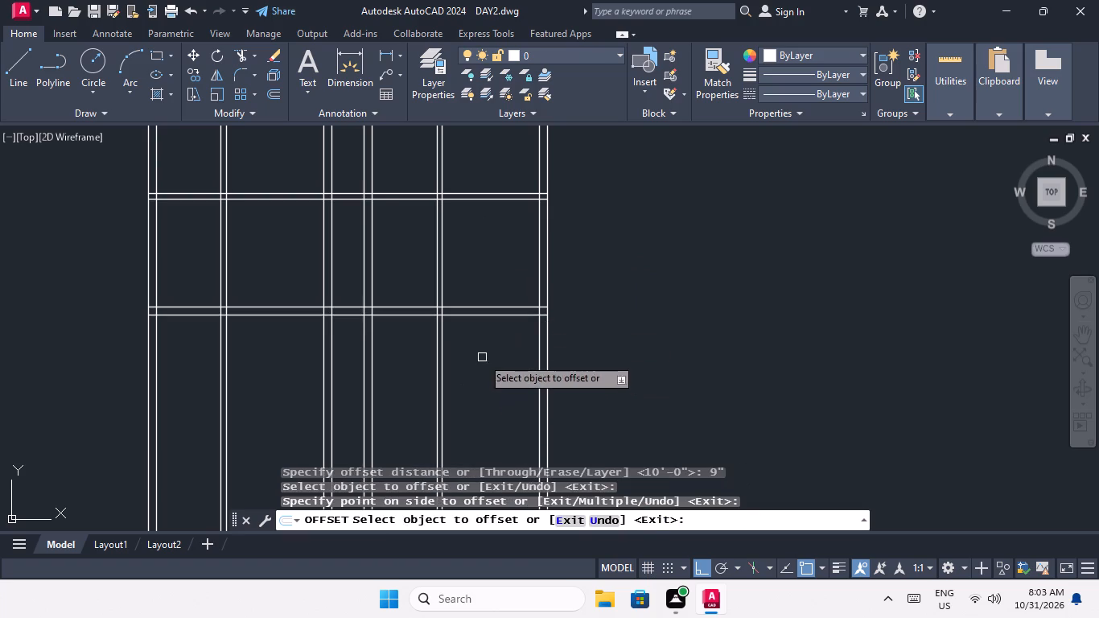
middle_drag(481, 358, 492, 286)
scroll(493, 280, down, 2)
middle_drag(490, 298, 479, 244)
scroll(481, 214, up, 2)
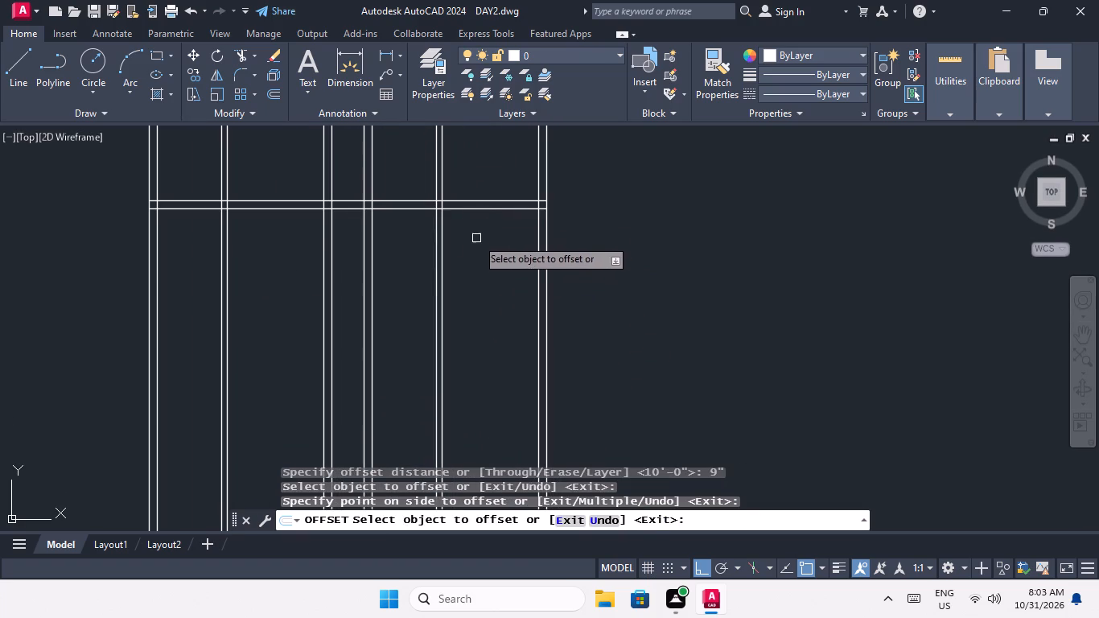
key(Escape)
key(Escape)
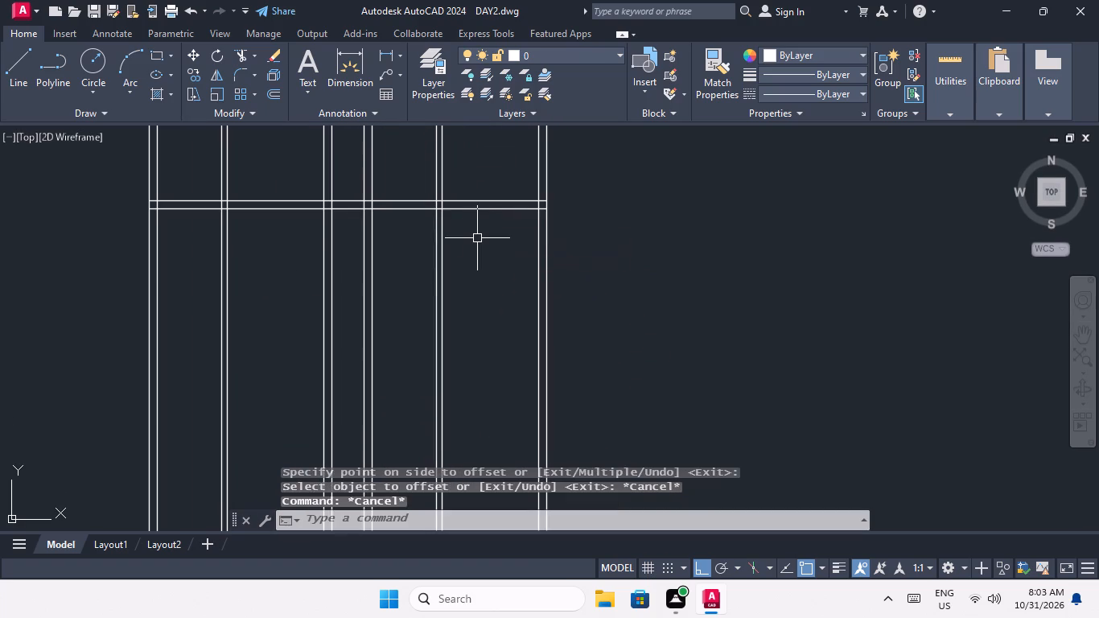
Offset the lower line of the fourth horizontal partition wall 10' downward.
key(o)
key(Return)
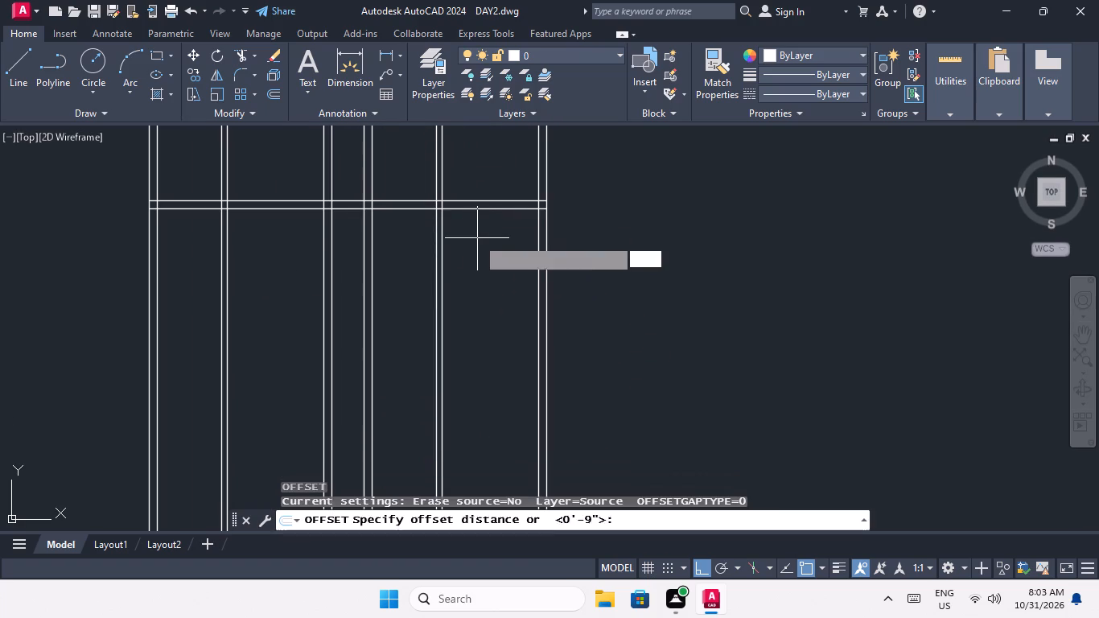
text(10')
key(Return)
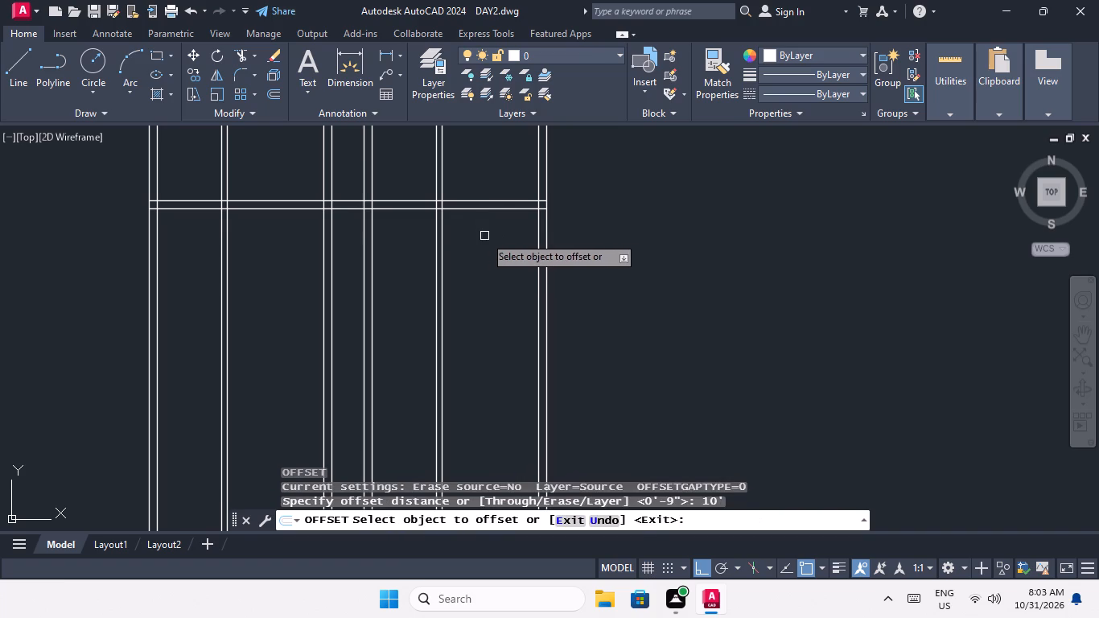
drag(474, 211, 475, 227)
click(480, 257)
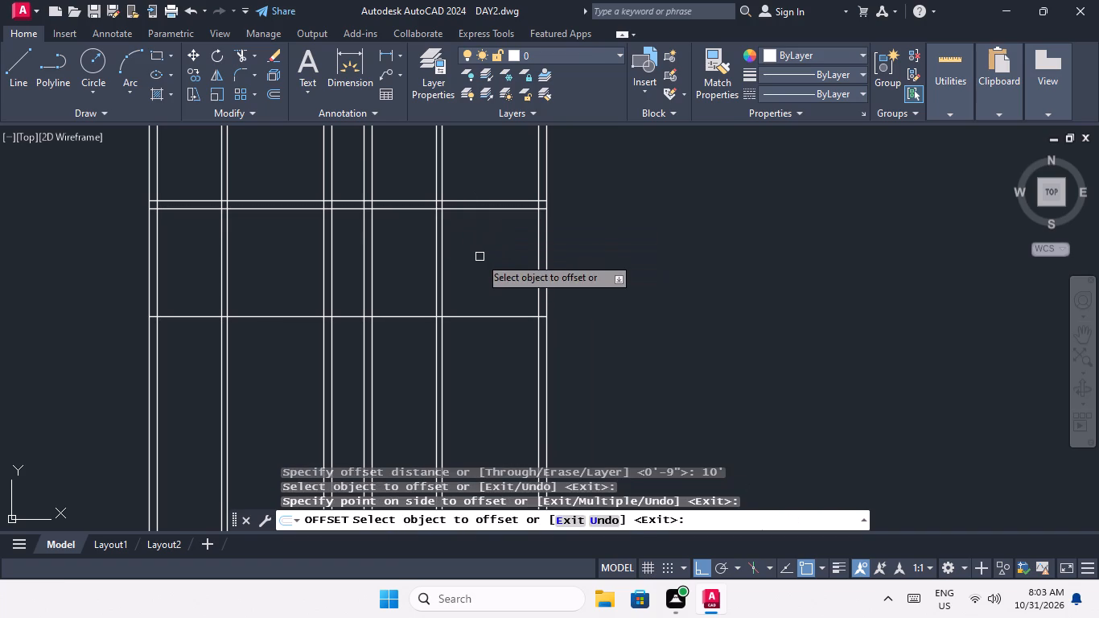
key(Escape)
key(Escape)
key(Escape)
Offset the new horizontal line 6" downward to form the fifth horizontal partition wall.
key(o)
key(Return)
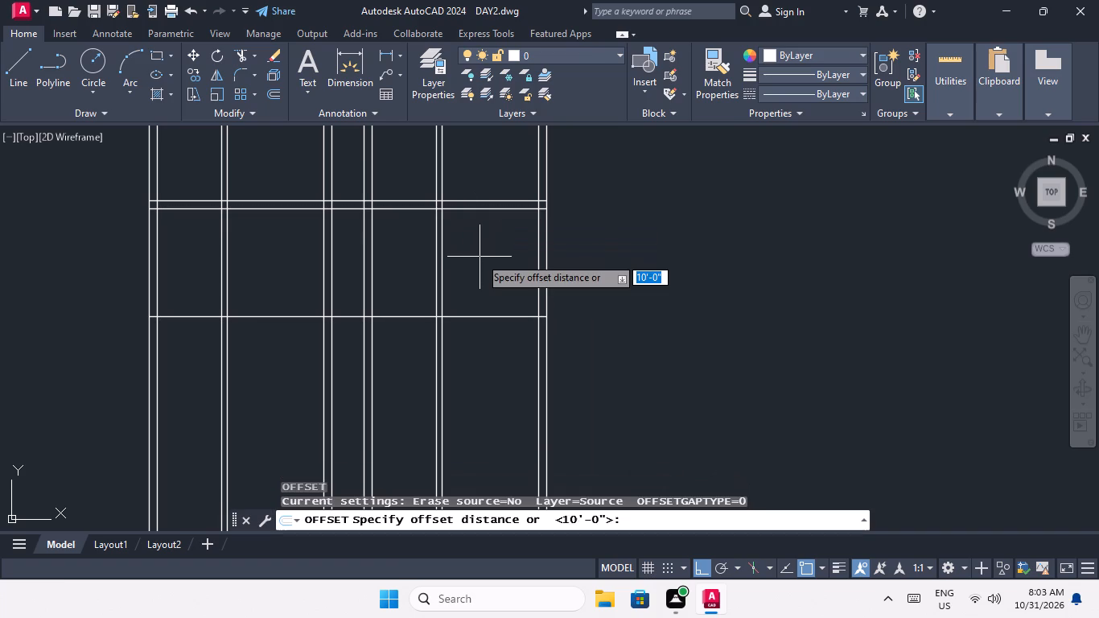
text(6")
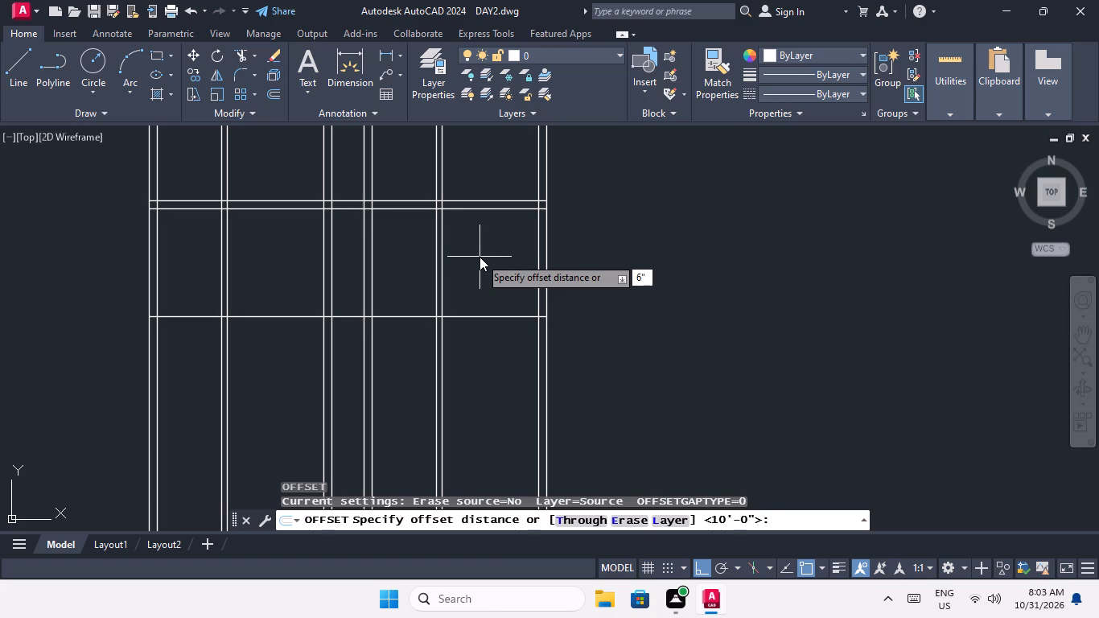
key(Return)
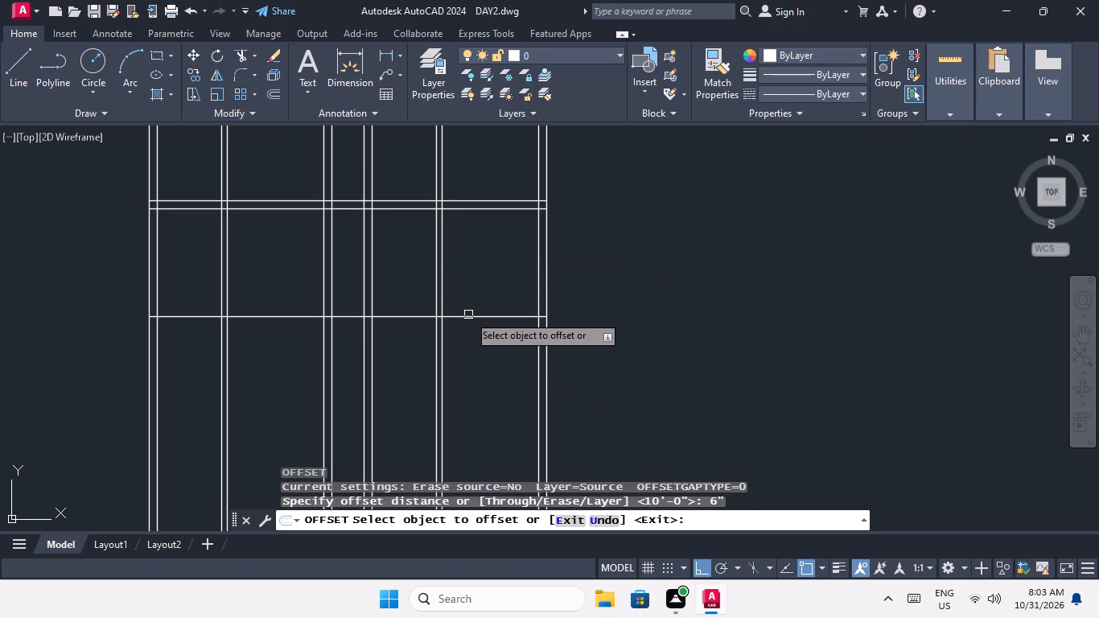
drag(468, 315, 475, 342)
click(475, 364)
middle_drag(454, 350, 445, 317)
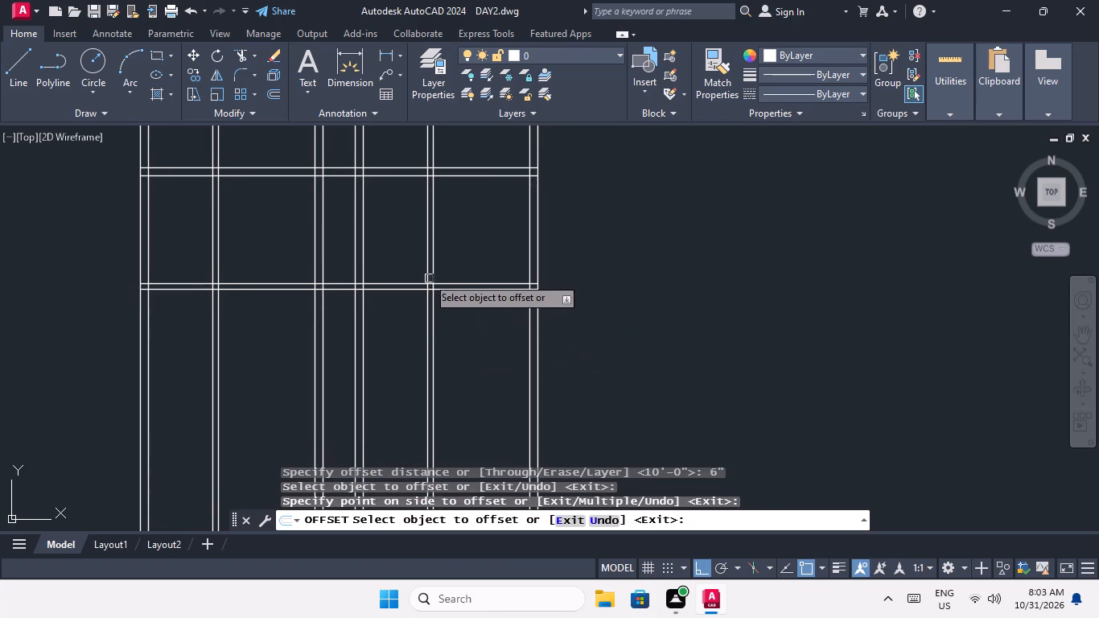
key(Escape)
key(Escape)
key(Escape)
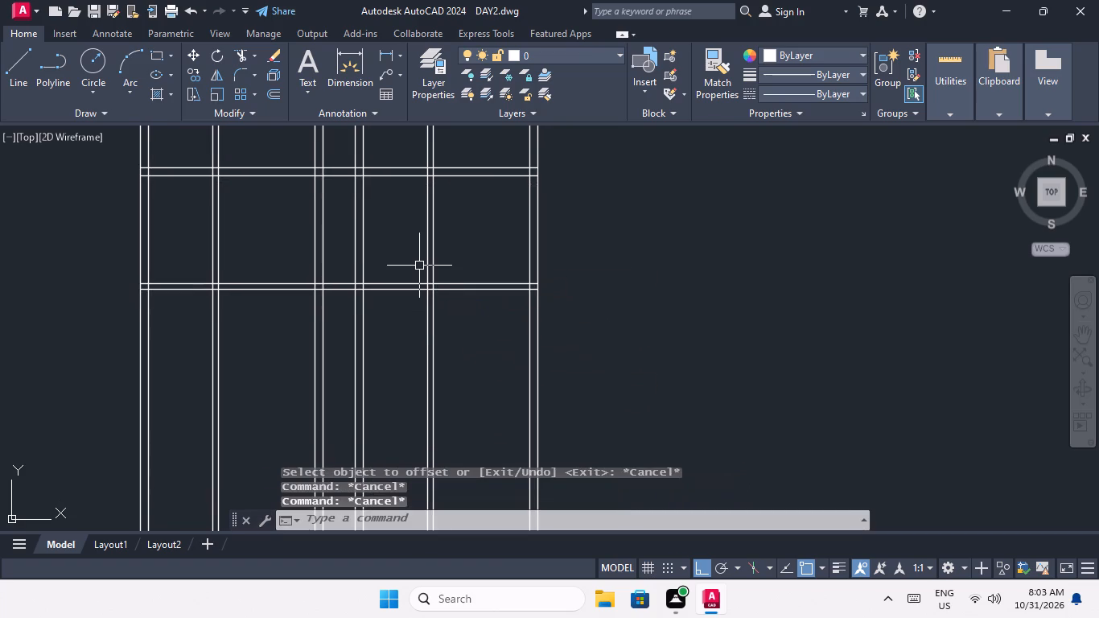
Offset the lower line of the fifth horizontal partition wall 10' downward.
key(o)
key(Return)
text(10')
key(Return)
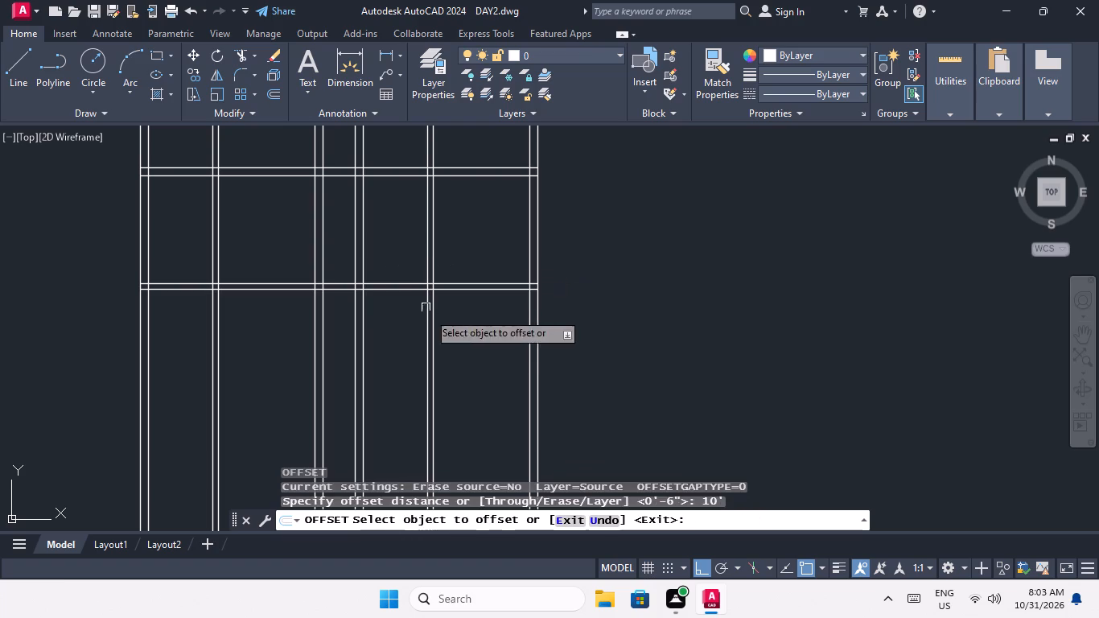
click(462, 288)
click(463, 344)
scroll(467, 355, up, 1)
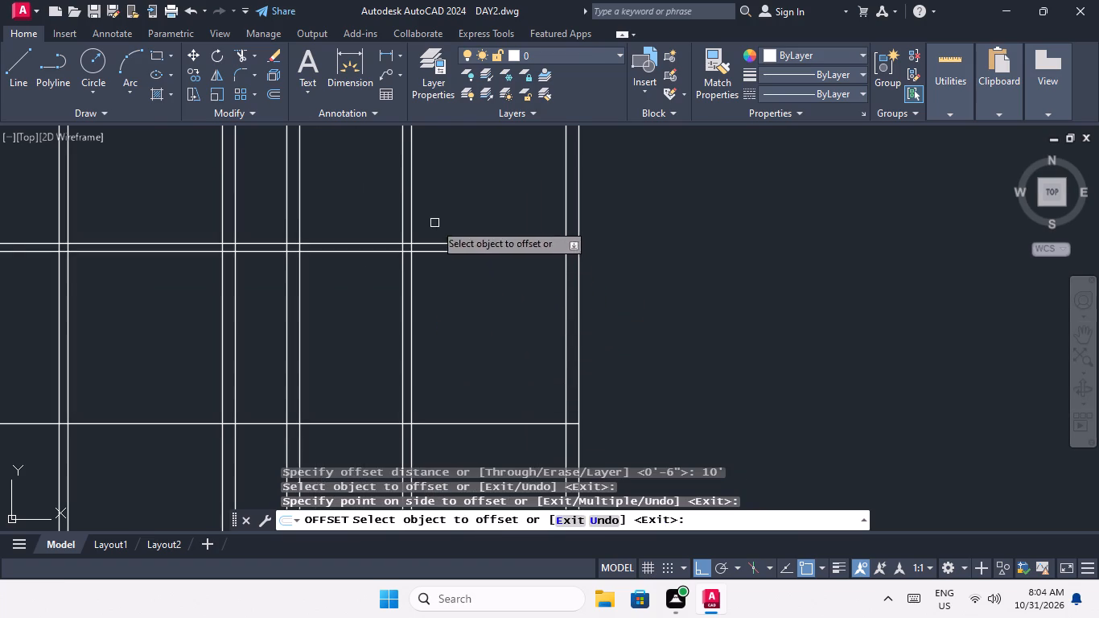
scroll(460, 312, down, 2)
middle_drag(460, 312, 434, 218)
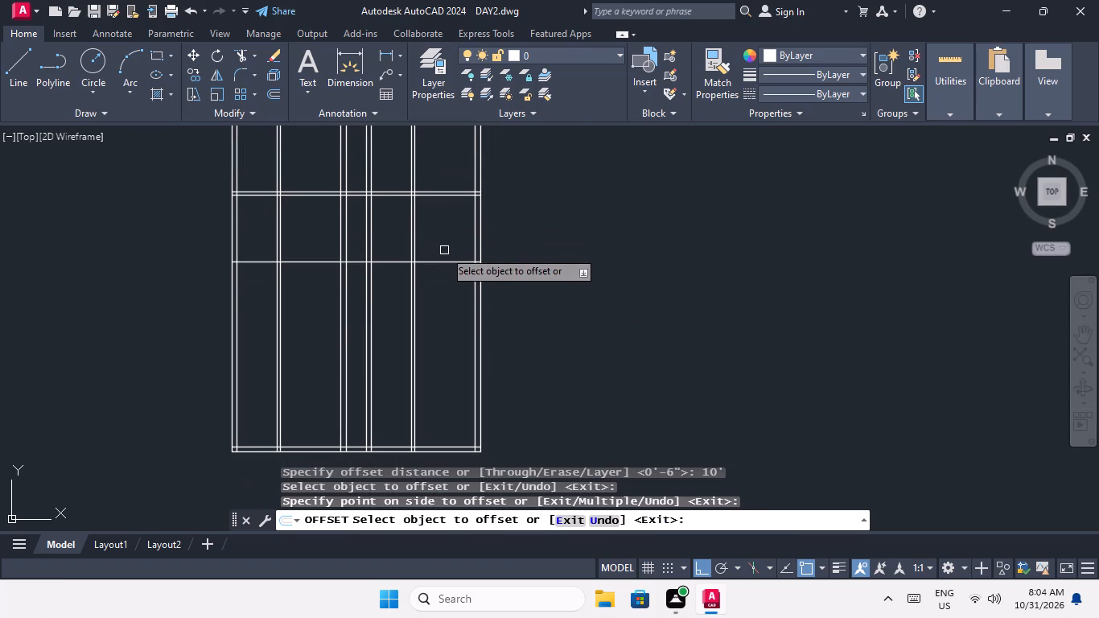
key(Escape)
key(Escape)
Offset the new horizontal line 9" downward to form the sixth horizontal partition wall.
key(o)
key(Return)
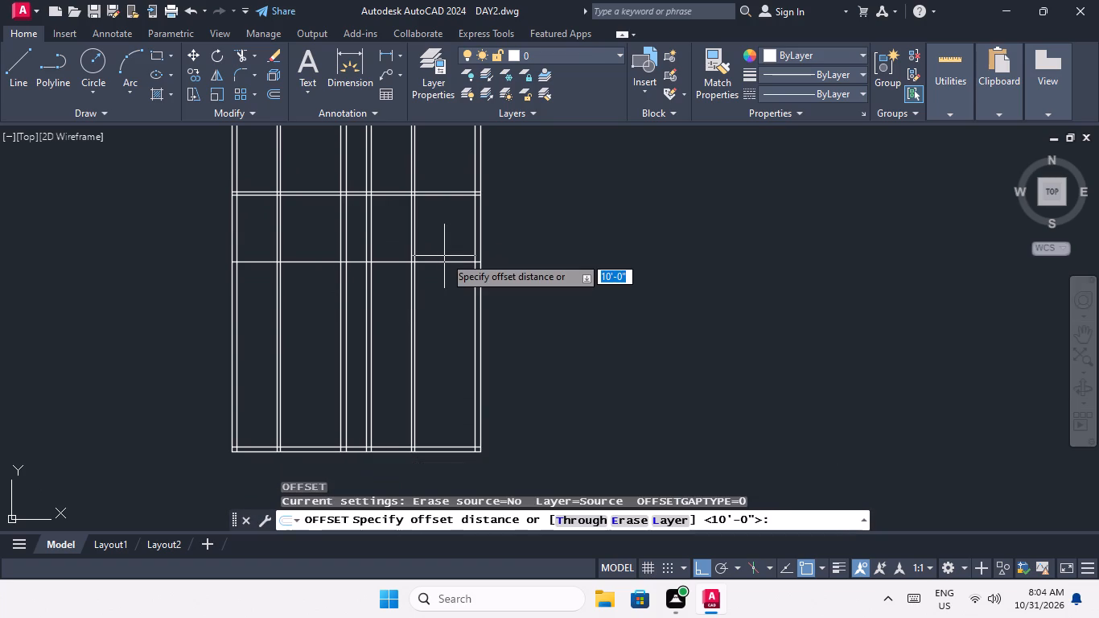
text(9")
key(Return)
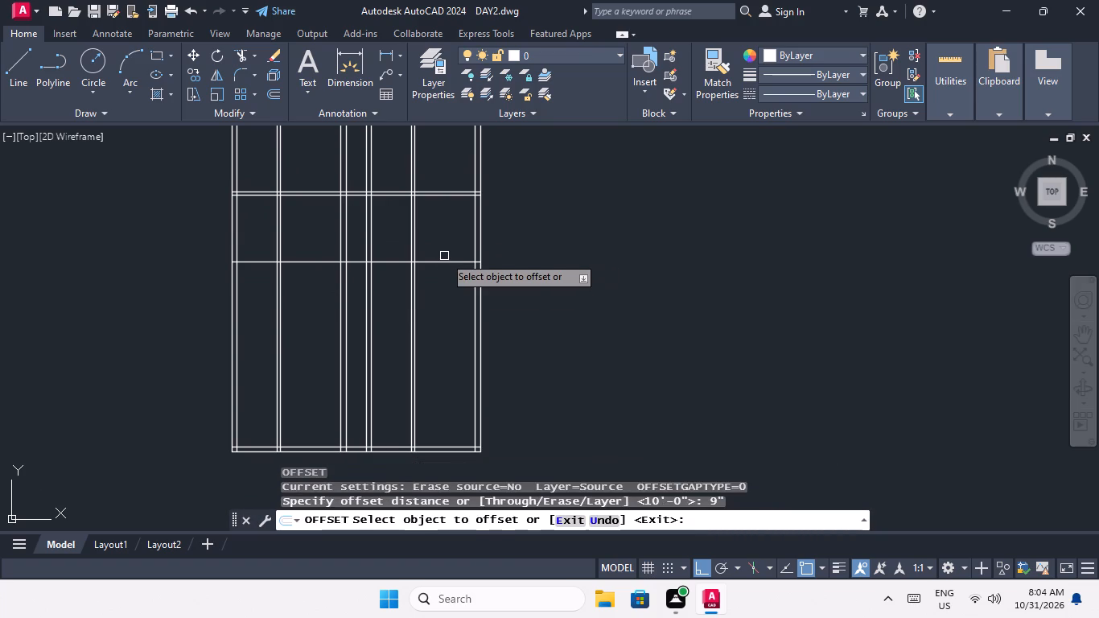
drag(443, 261, 448, 292)
click(451, 309)
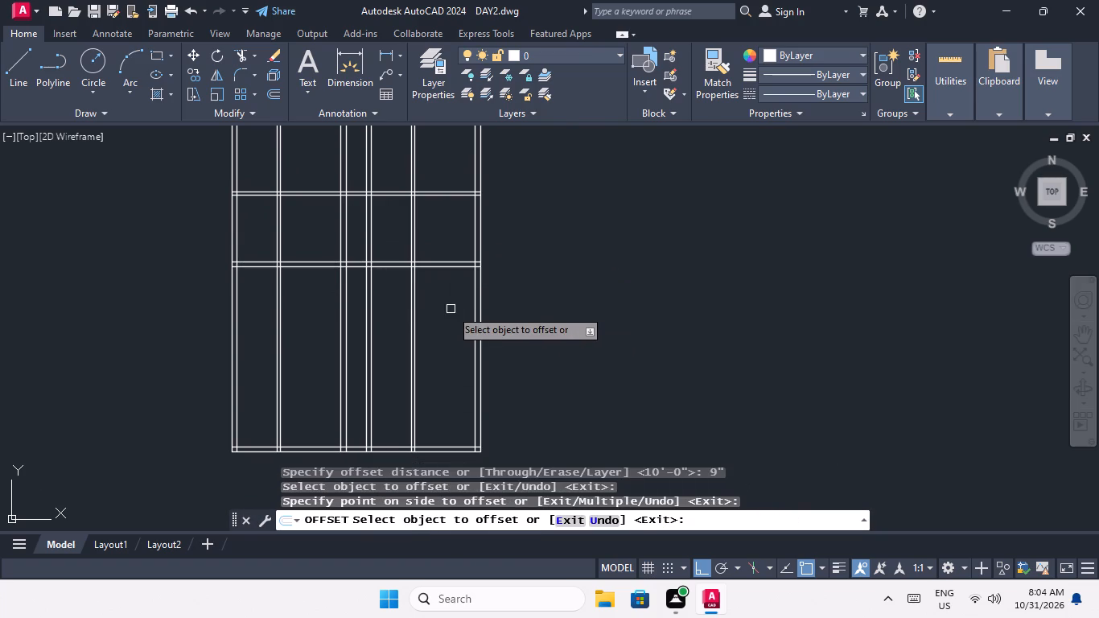
key(Escape)
Offset the lower line of the sixth horizontal partition wall 10' downward.
scroll(448, 306, down, 4)
middle_drag(446, 307, 455, 332)
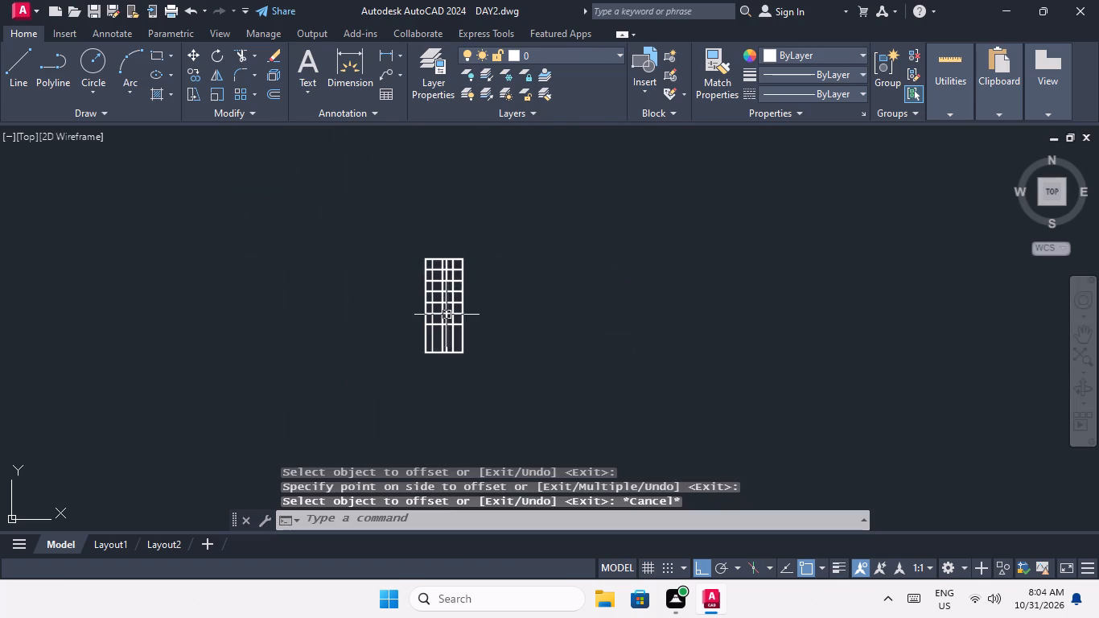
scroll(447, 315, up, 3)
middle_drag(450, 318, 435, 384)
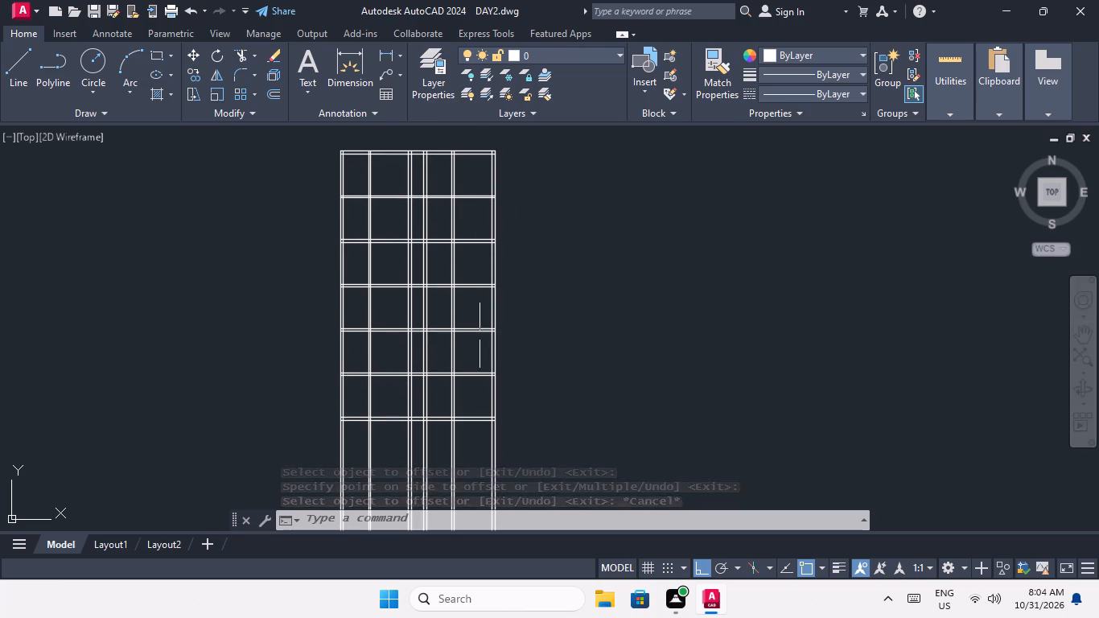
middle_click(482, 452)
middle_drag(478, 451, 470, 270)
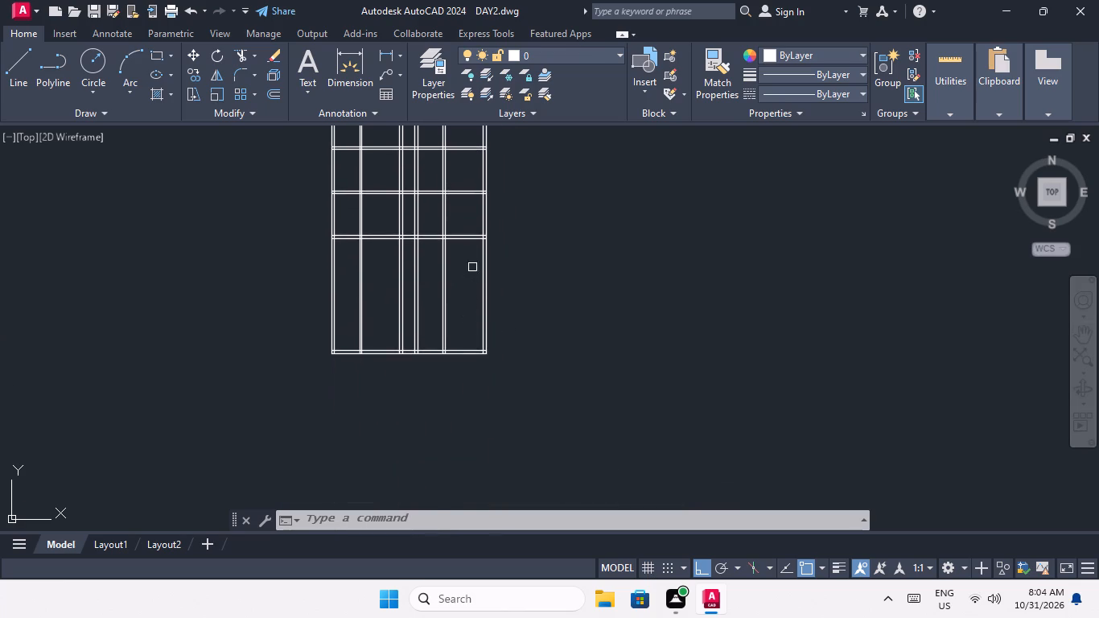
scroll(446, 248, up, 3)
key(Escape)
key(Escape)
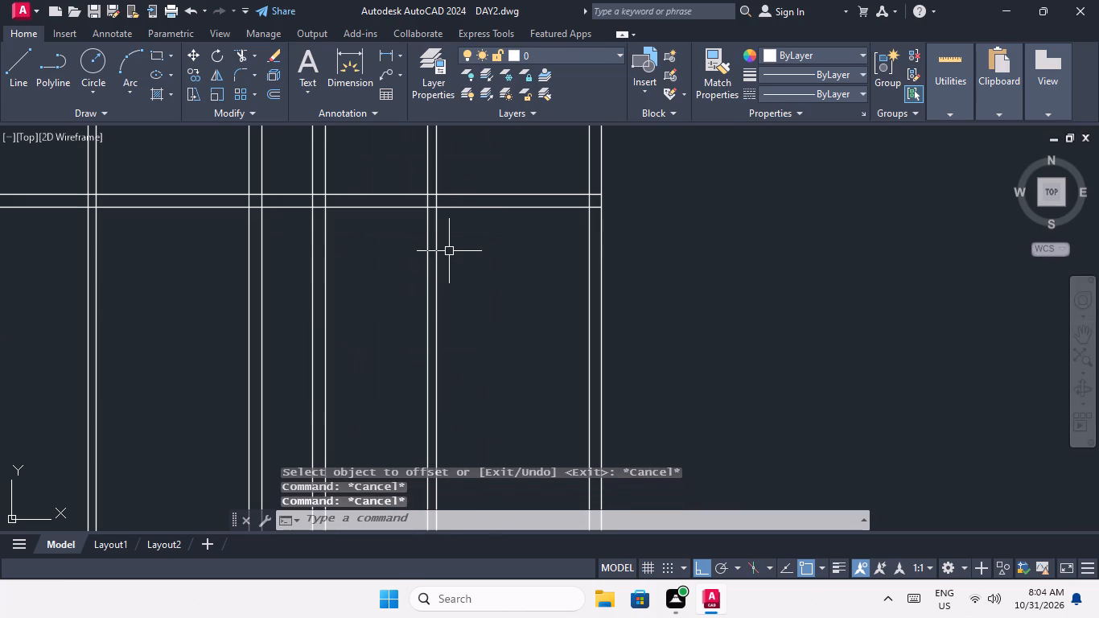
key(o)
key(Return)
text(10')
key(Return)
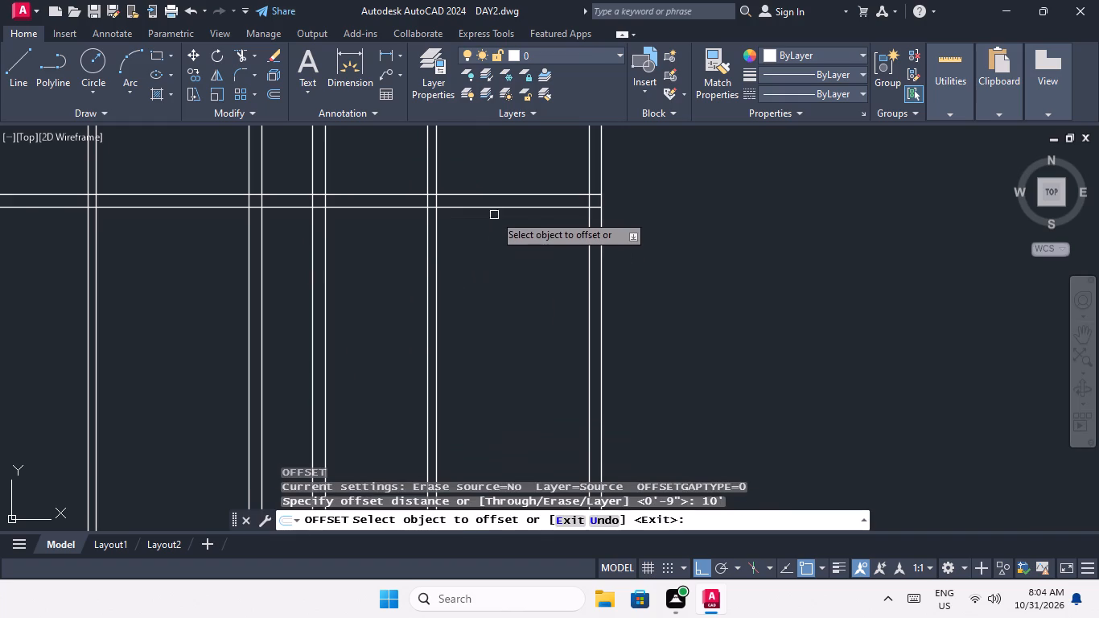
drag(494, 208, 506, 253)
click(509, 307)
scroll(510, 307, up, 1)
middle_drag(510, 307, 541, 154)
scroll(540, 168, down, 2)
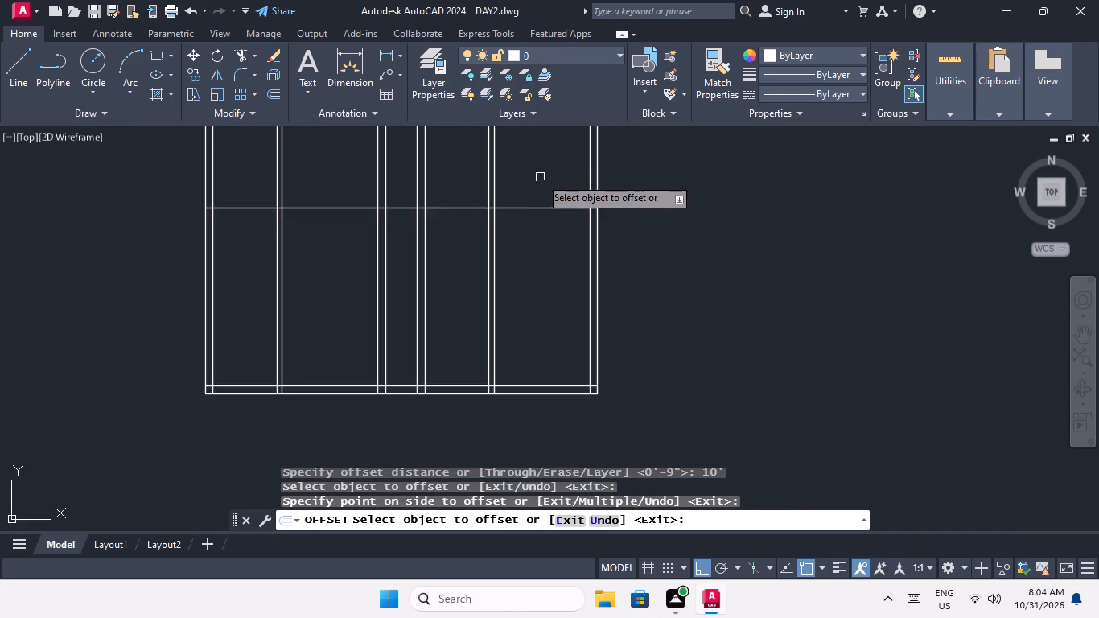
middle_drag(539, 177, 543, 237)
key(Escape)
key(Escape)
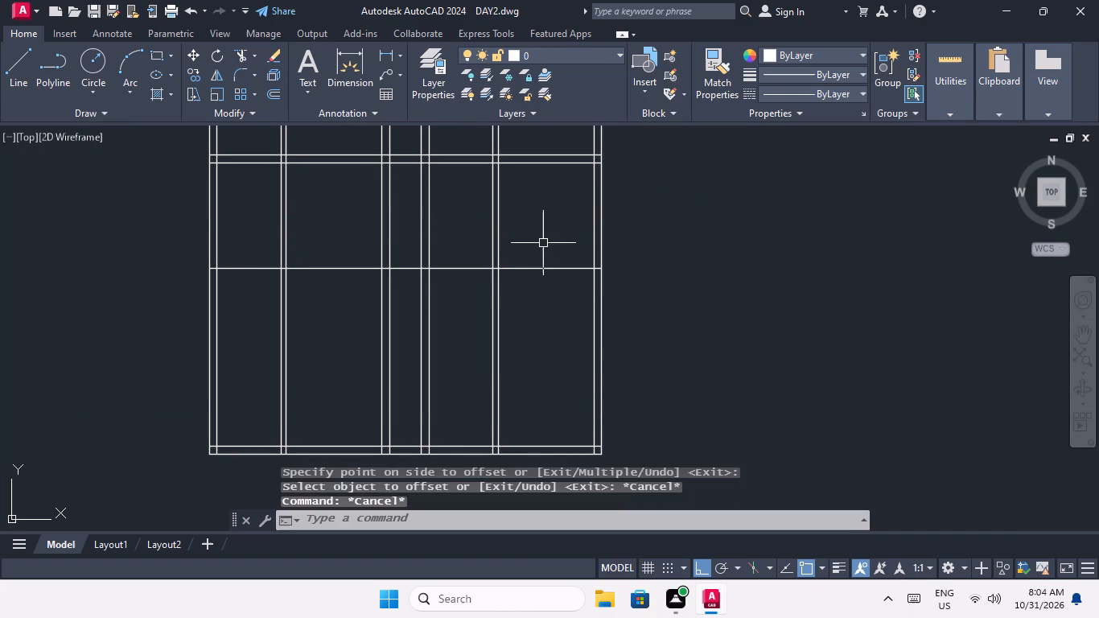
Offset the new horizontal line 6" downward to form the seventh horizontal partition wall.
key(o)
key(Return)
text(6")
key(Return)
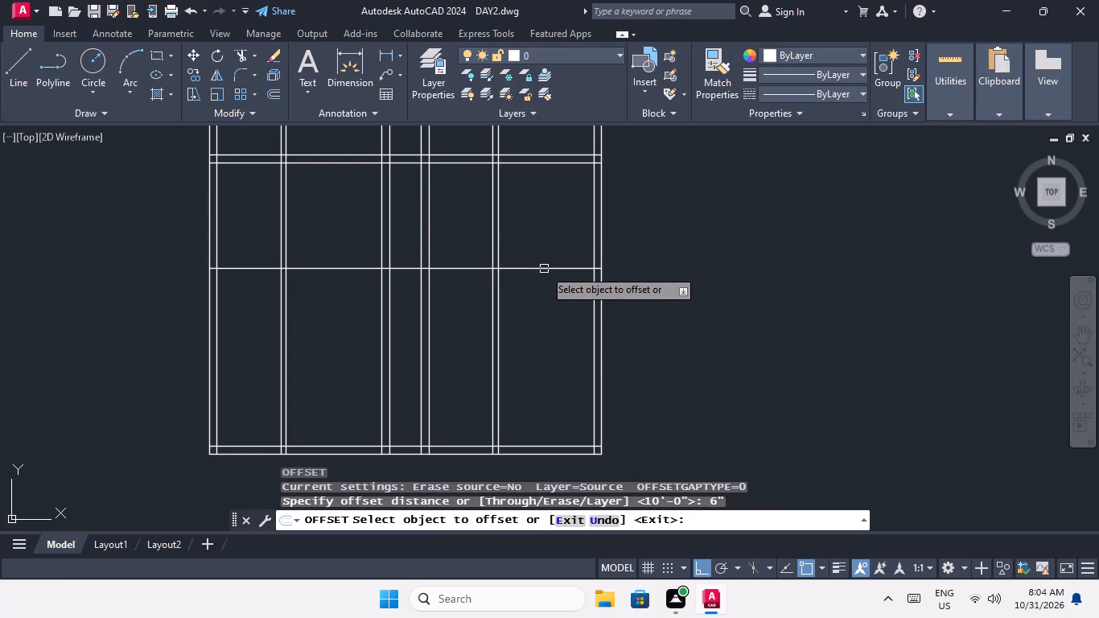
drag(544, 269, 552, 295)
click(558, 319)
key(Escape)
key(Escape)
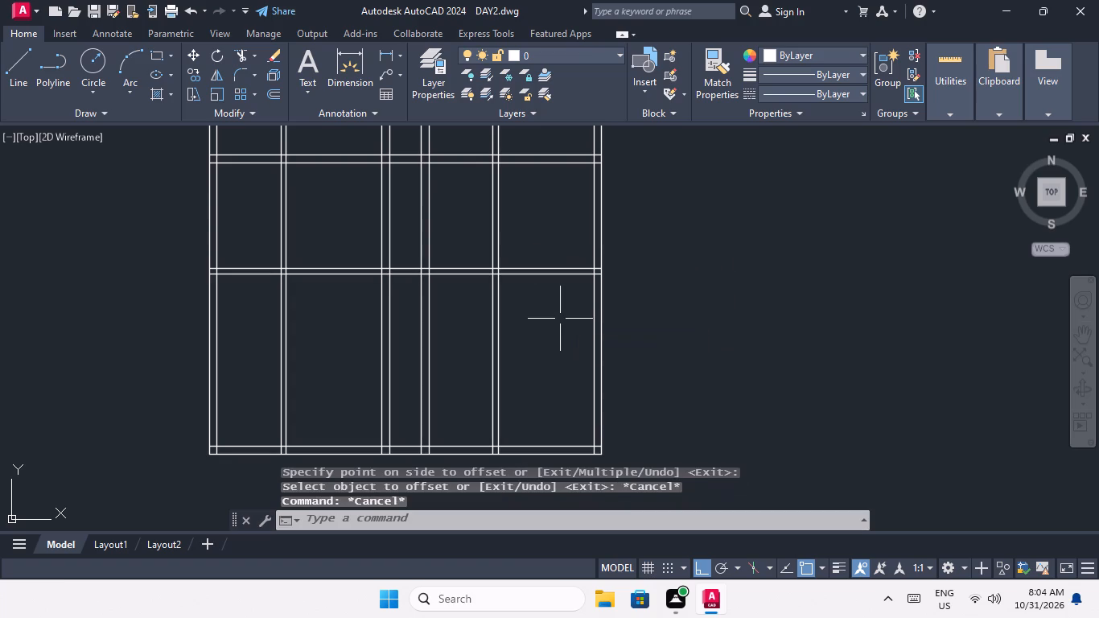
Offset the lower line of the seventh horizontal partition wall 10' downward.
key(o)
key(Return)
key(9)
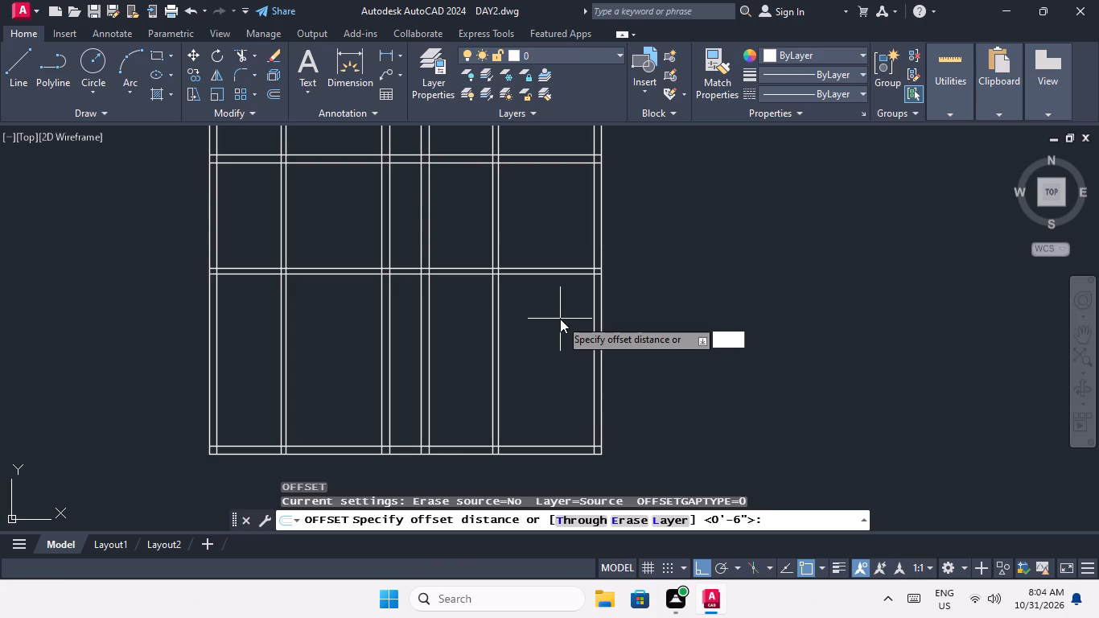
key(BackSpace)
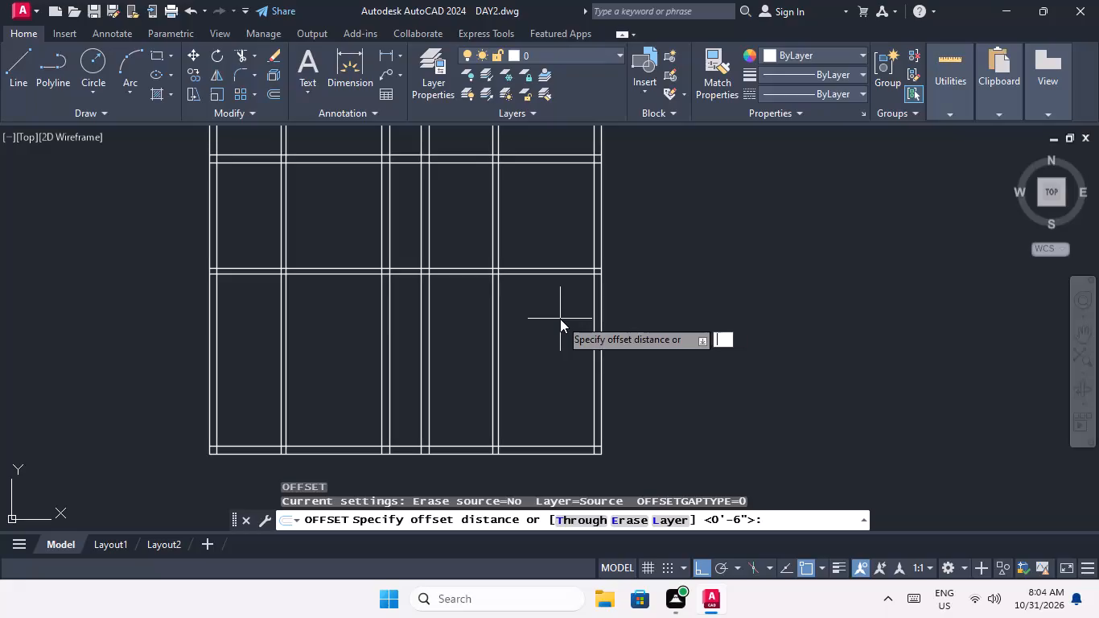
text(10')
key(Return)
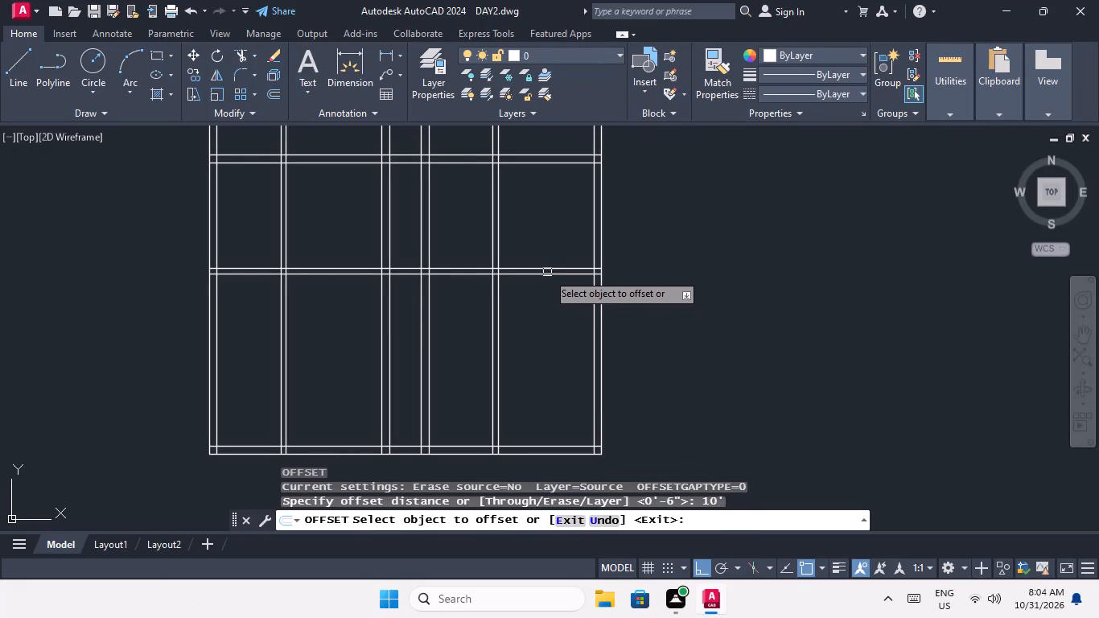
drag(547, 274, 547, 294)
click(529, 378)
key(Escape)
key(Escape)
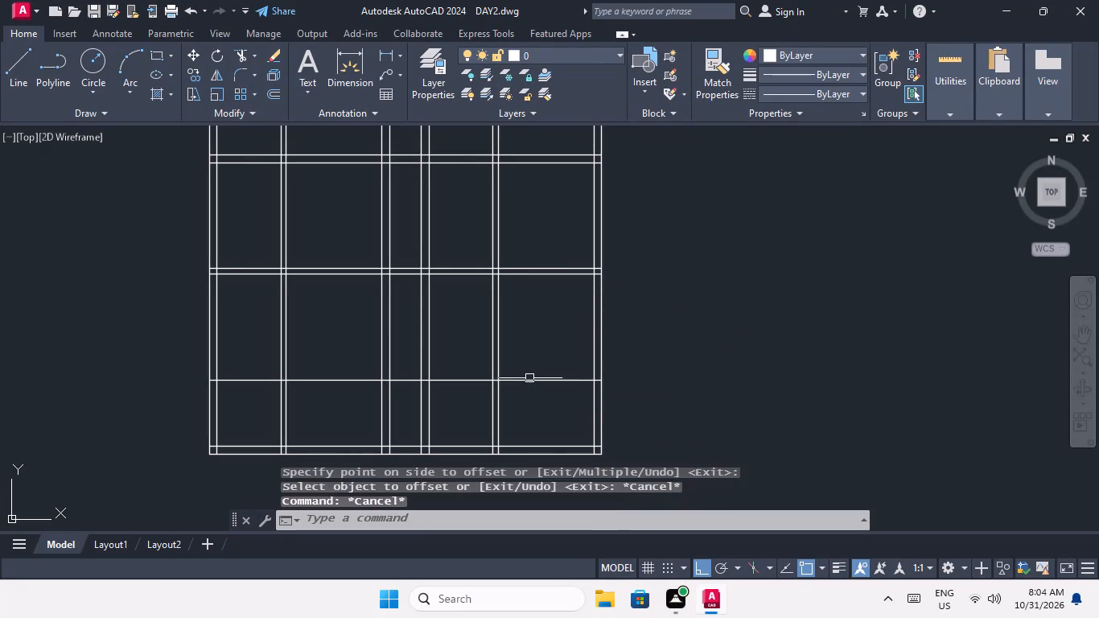
key(Escape)
Offset the new horizontal line 9" downward to form the eighth horizontal partition wall.
key(o)
key(Return)
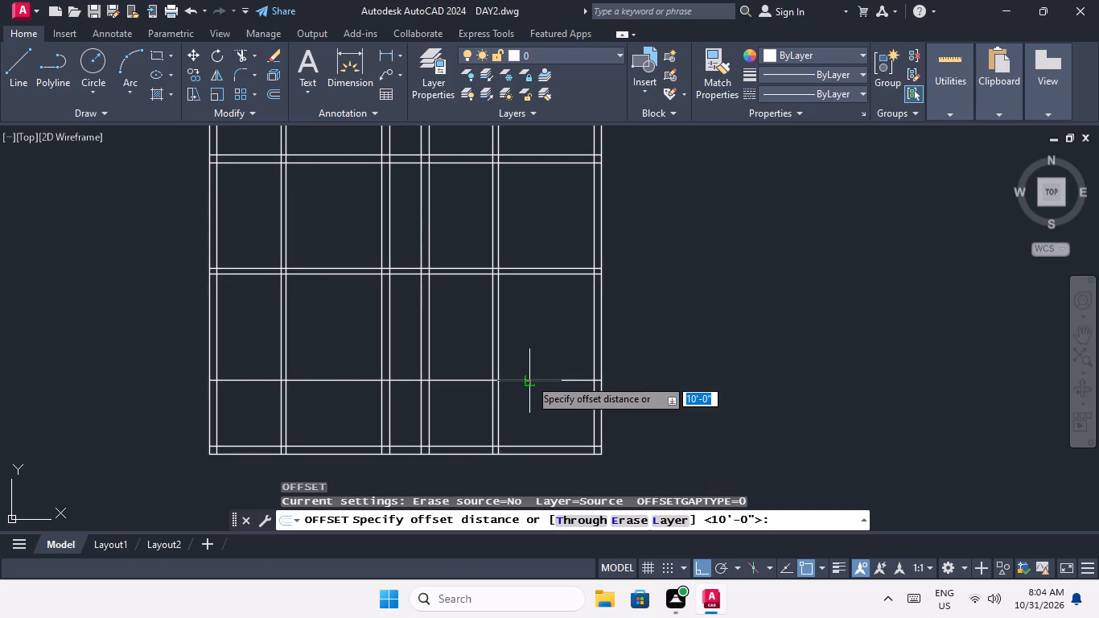
text(9")
key(Return)
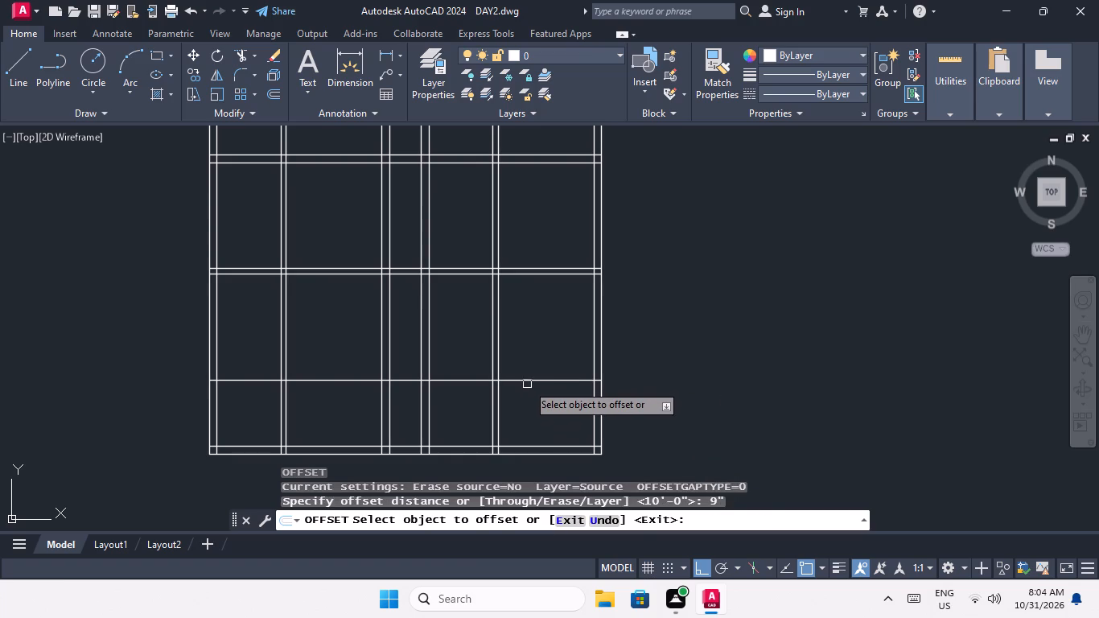
drag(527, 378, 532, 404)
click(536, 422)
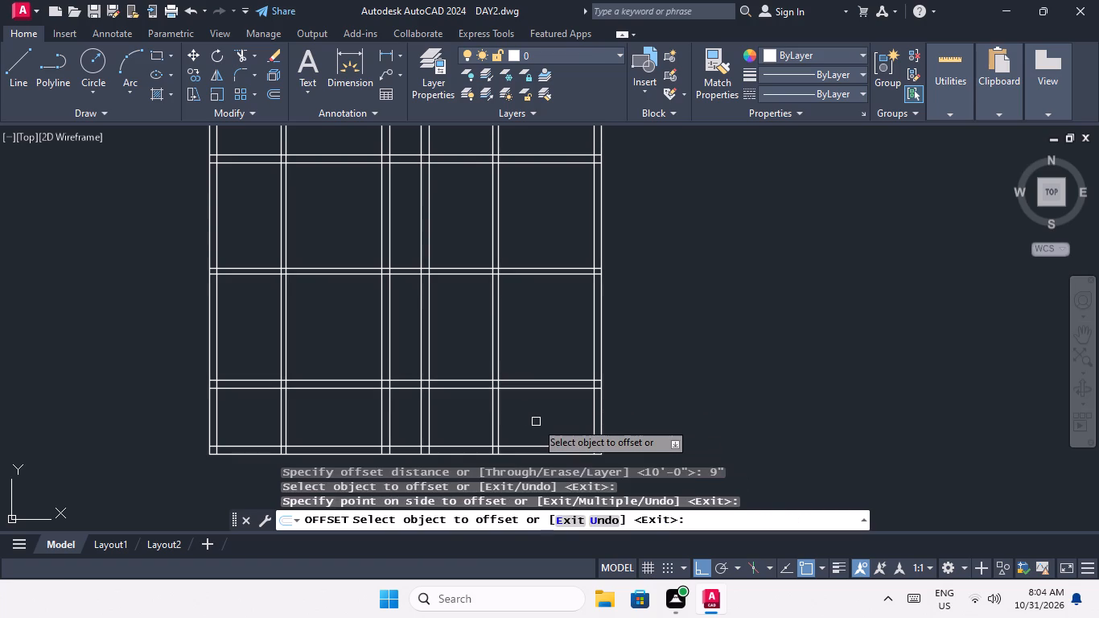
key(Escape)
key(Escape)
Measure the clear gap between the eighth horizontal partition wall and the plan's lower outer wall with a linear dimension, without placing it.
middle_drag(536, 410, 485, 316)
scroll(492, 311, up, 2)
middle_drag(506, 315, 480, 299)
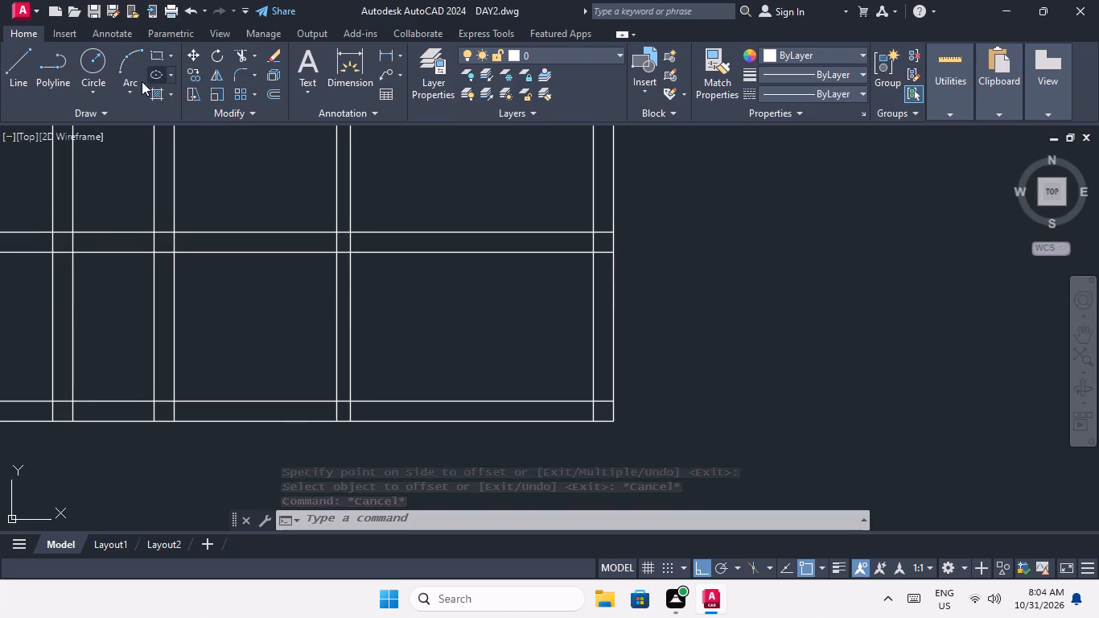
click(389, 53)
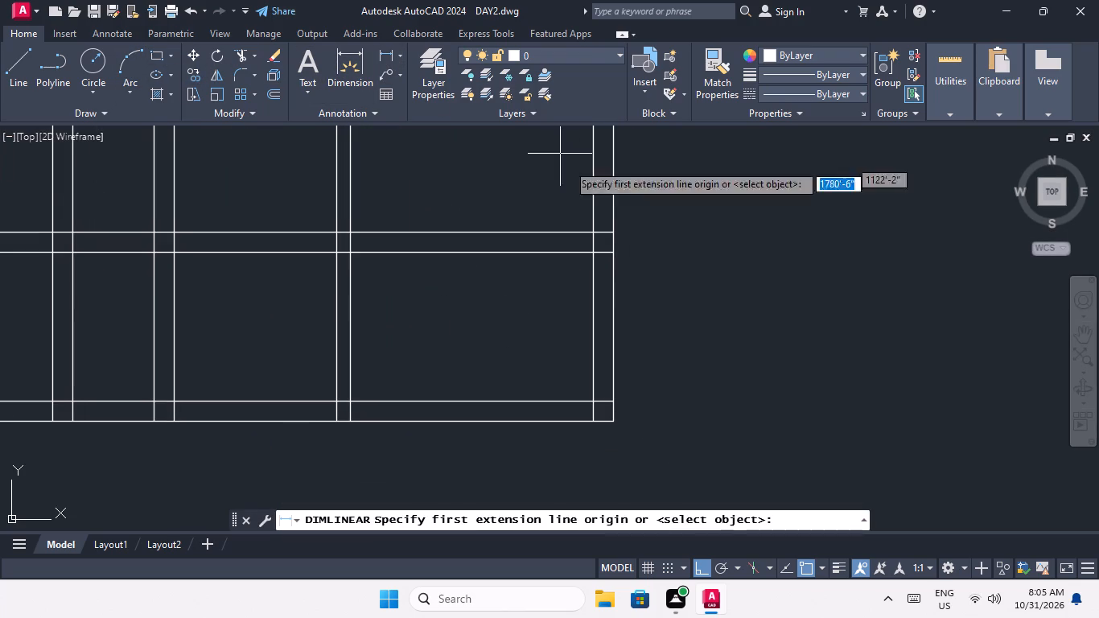
scroll(603, 246, up, 3)
click(563, 272)
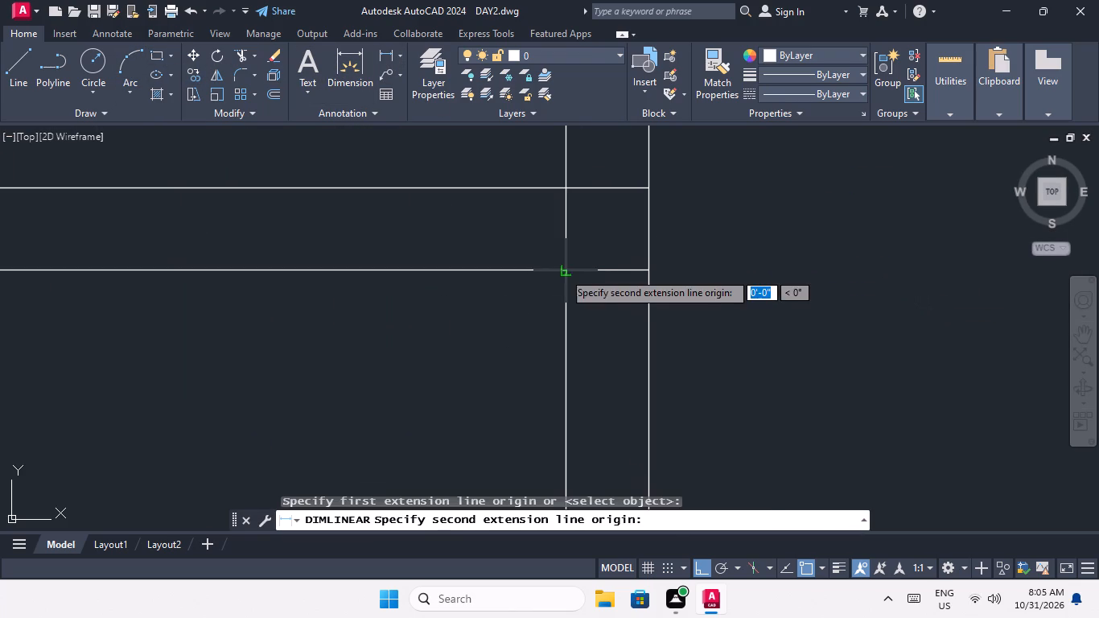
scroll(562, 270, down, 5)
scroll(553, 317, up, 4)
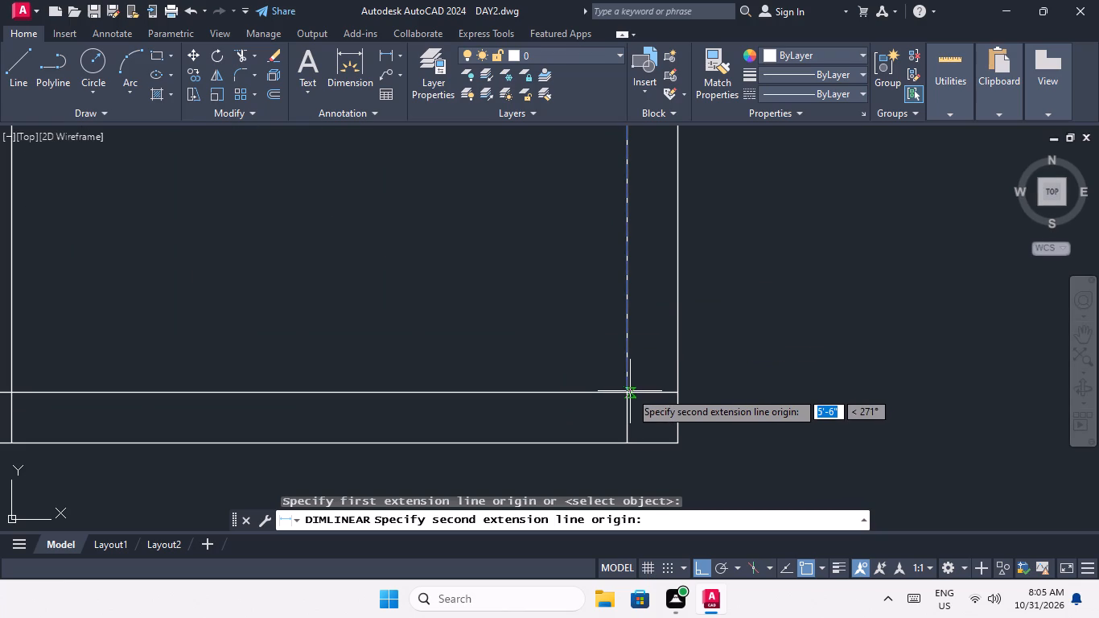
click(627, 391)
middle_drag(595, 342, 603, 390)
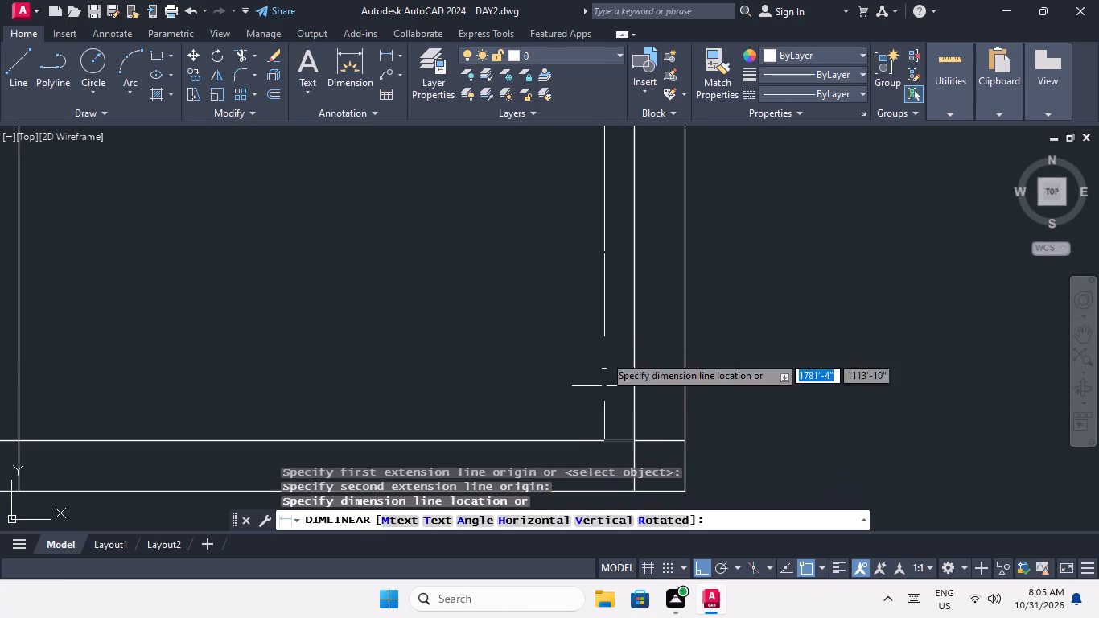
scroll(604, 229, up, 3)
scroll(609, 333, up, 8)
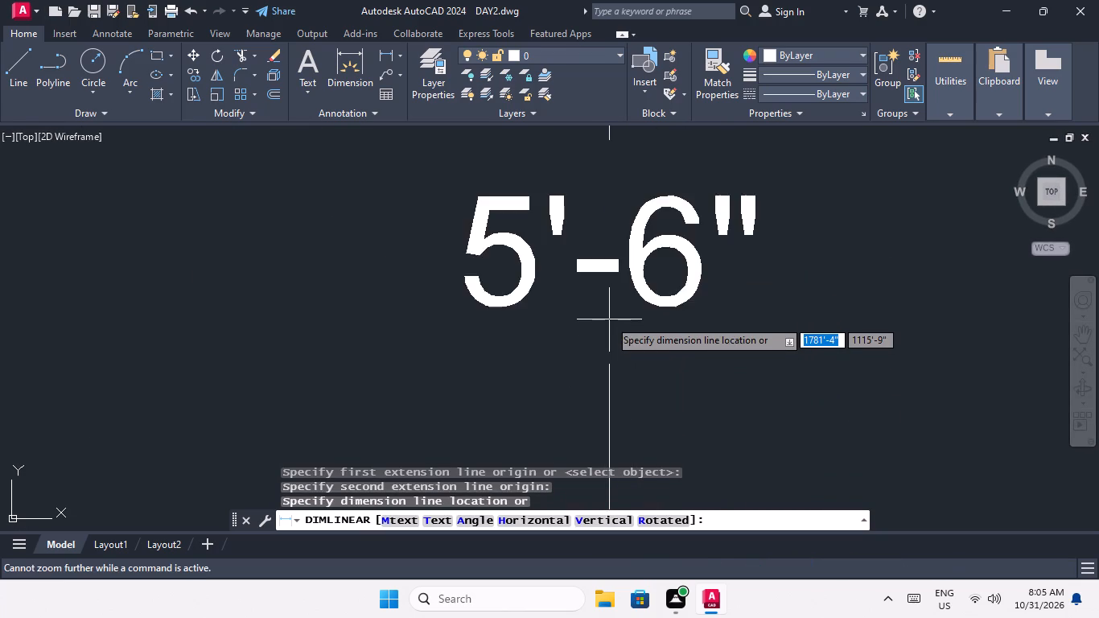
middle_drag(609, 319, 610, 393)
scroll(610, 350, down, 12)
middle_drag(600, 369, 607, 356)
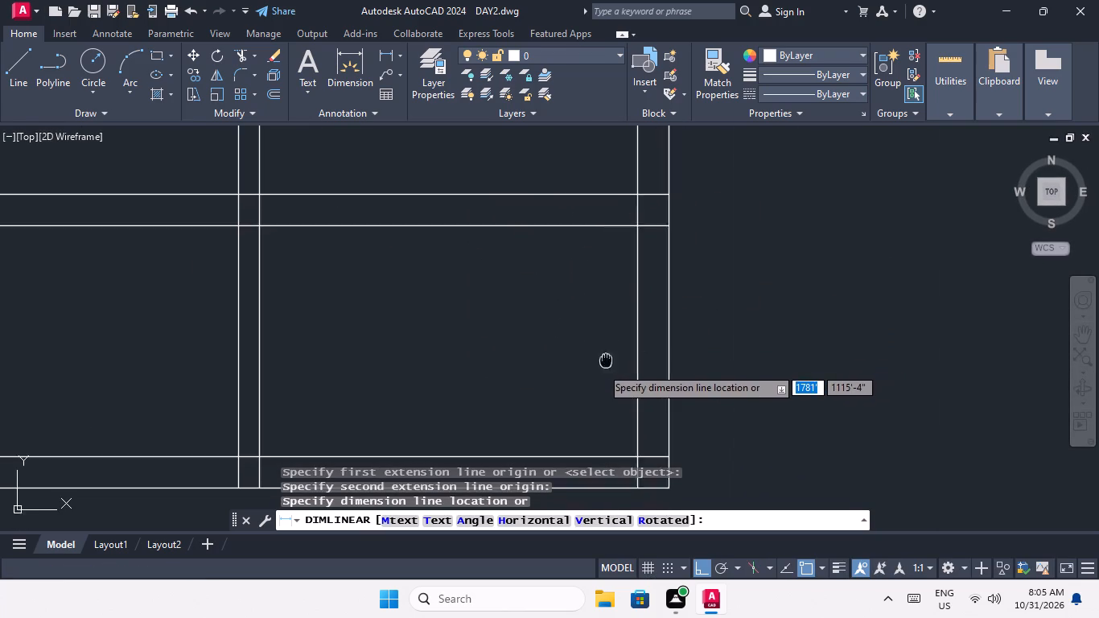
middle_drag(607, 356, 611, 324)
key(Escape)
key(Escape)
scroll(601, 322, down, 2)
middle_drag(599, 328, 599, 385)
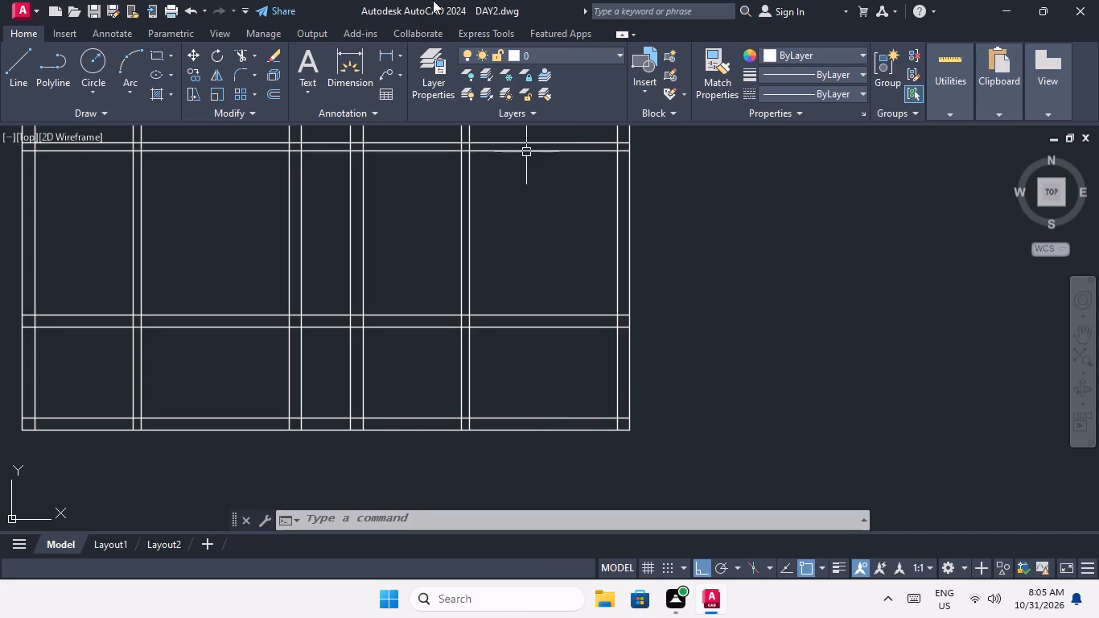
Trim the lines of the eighth and seventh horizontal partition walls between the two middle vertical walls to start opening a corridor.
key(Escape)
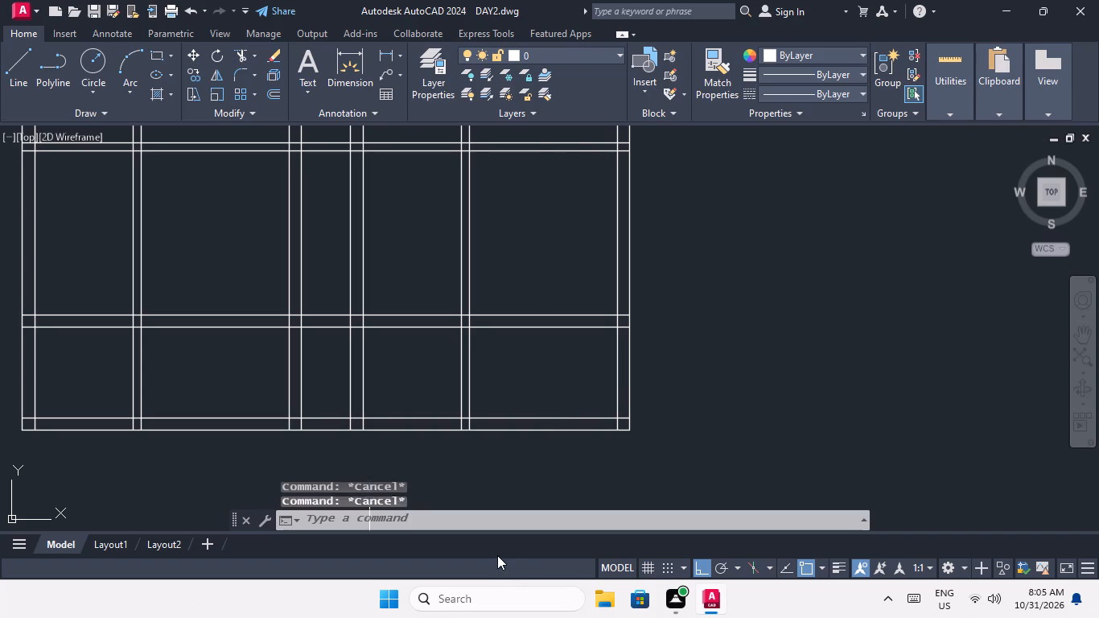
key(Escape)
key(Escape)
scroll(488, 383, down, 1)
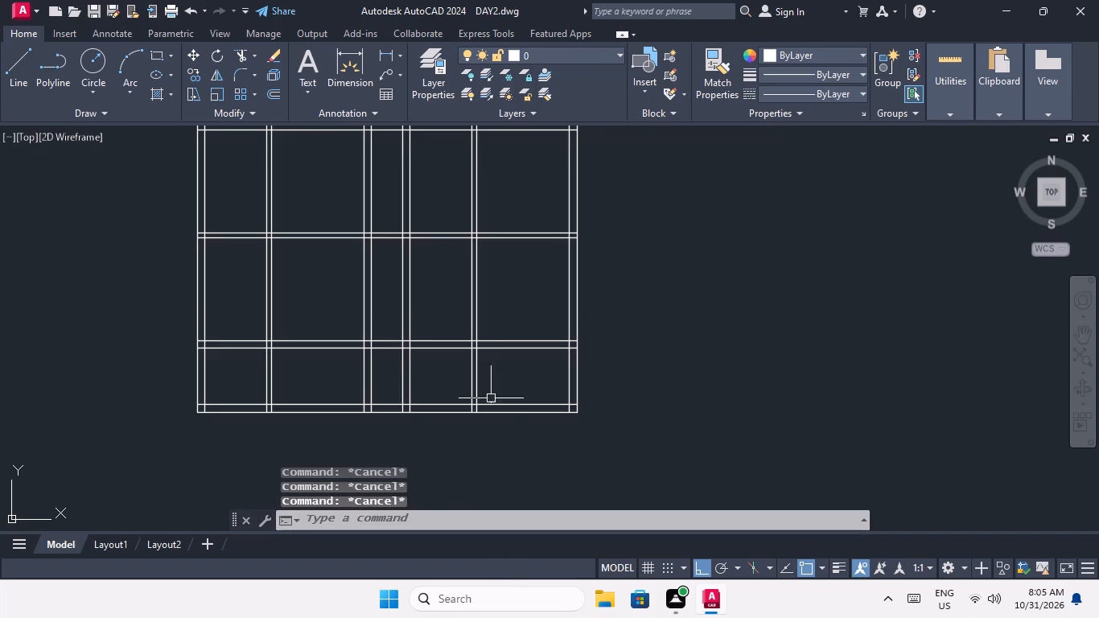
middle_drag(379, 403, 388, 518)
scroll(402, 423, down, 2)
middle_drag(401, 427, 403, 537)
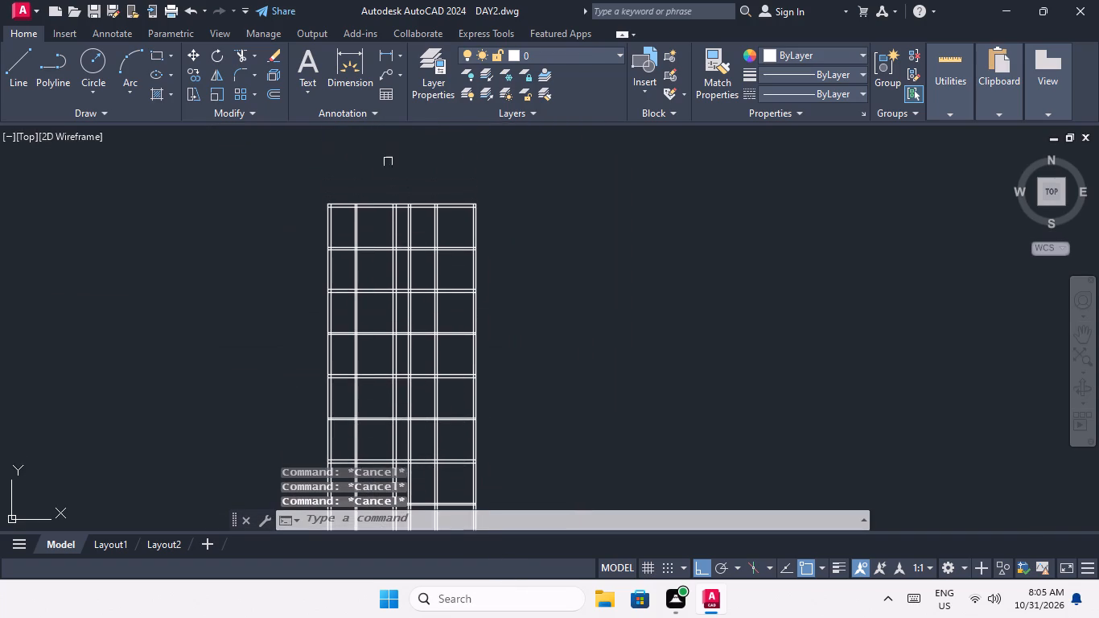
scroll(376, 209, up, 4)
middle_drag(381, 279, 380, 236)
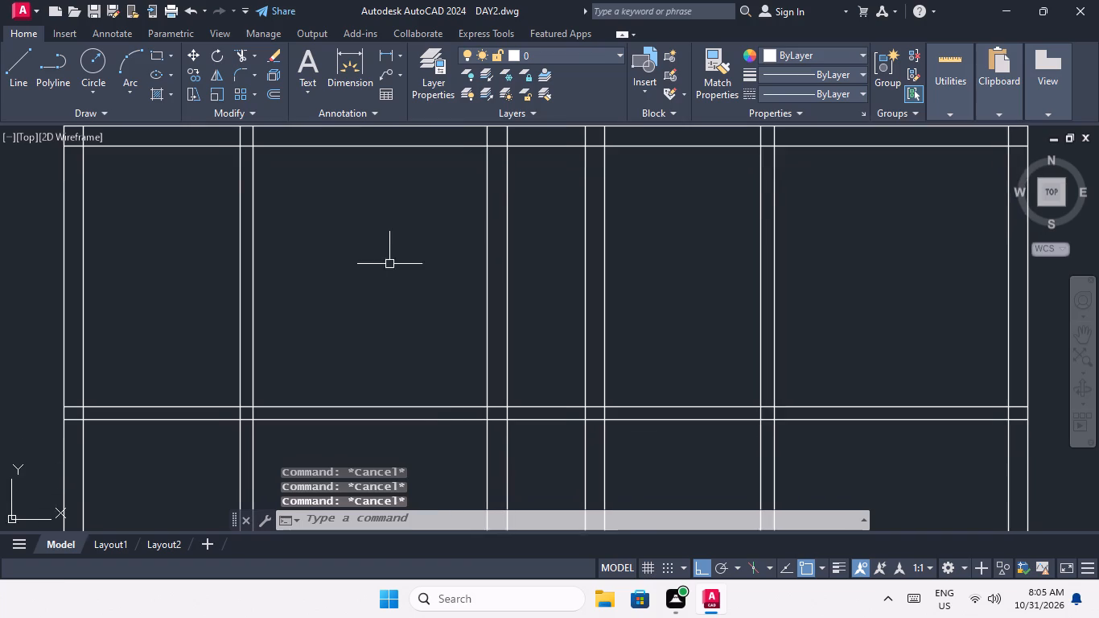
scroll(389, 266, down, 1)
middle_drag(391, 310, 391, 173)
middle_drag(386, 285, 387, 311)
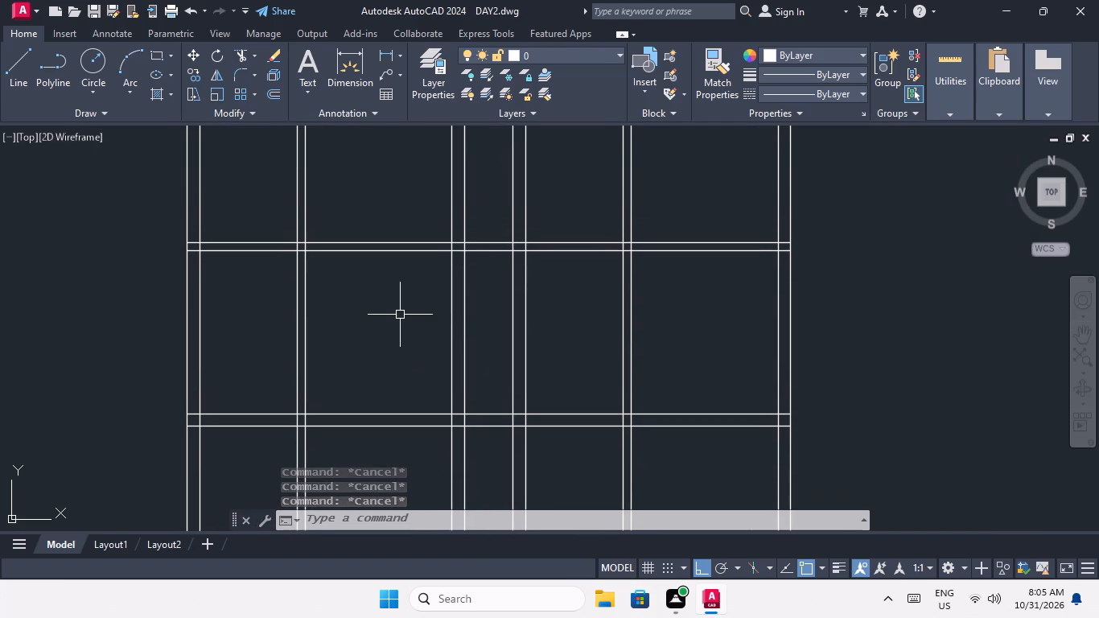
key(Escape)
key(Escape)
text(TR)
key(space)
key(space)
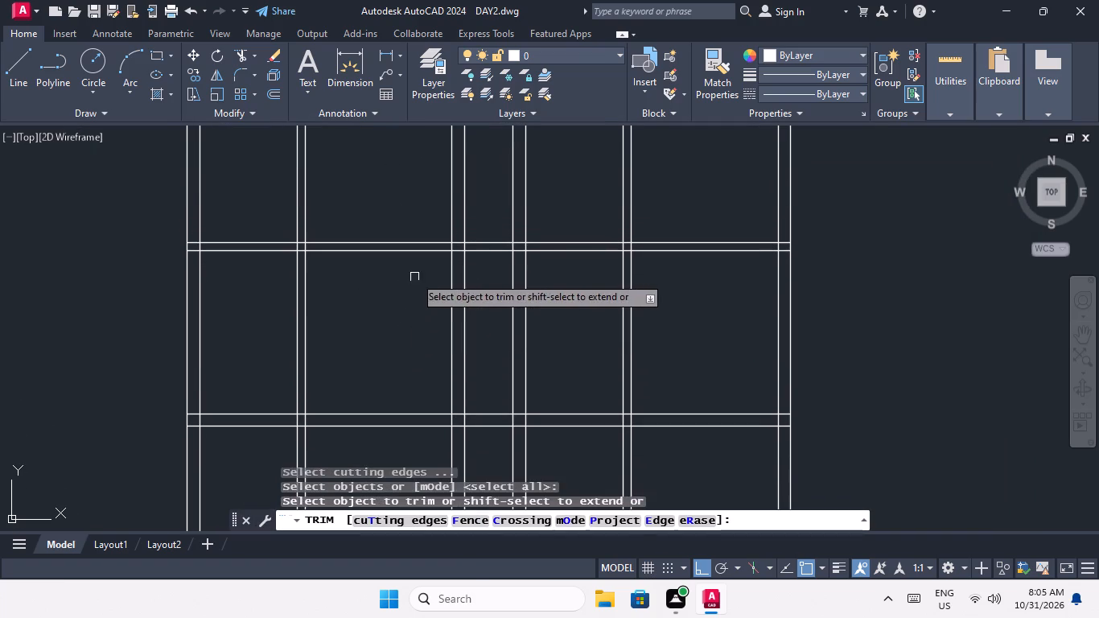
scroll(414, 274, down, 5)
scroll(425, 388, up, 5)
drag(383, 424, 378, 391)
click(364, 337)
scroll(365, 338, down, 3)
scroll(375, 314, up, 4)
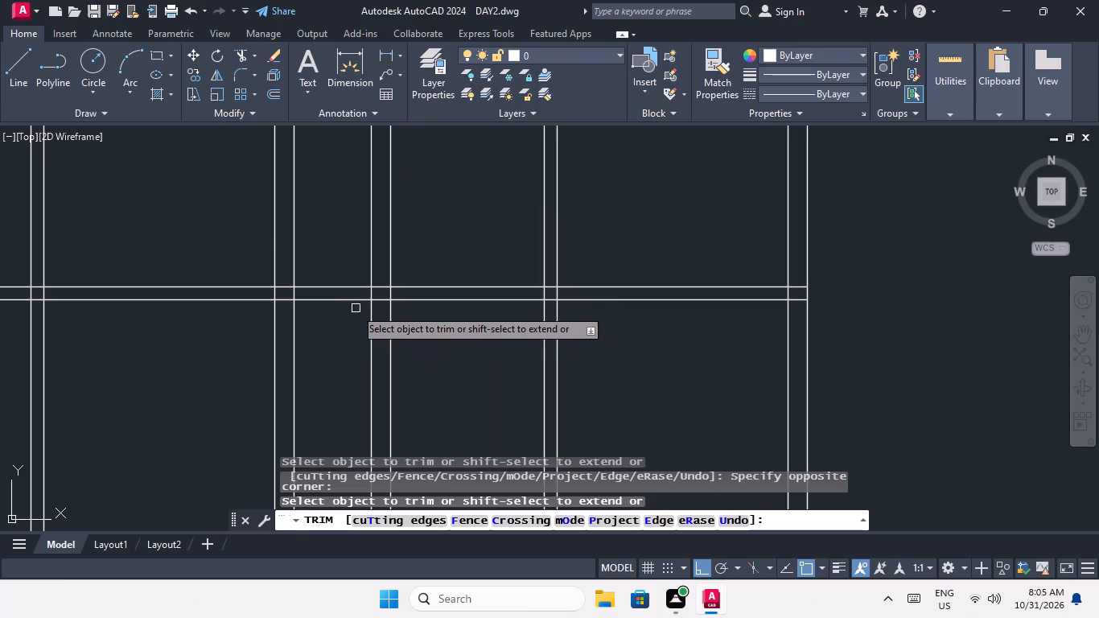
drag(344, 329, 339, 301)
click(323, 226)
Trim the lines of the sixth, fifth and fourth horizontal partition walls where they cross the corridor.
middle_drag(322, 256, 335, 394)
scroll(348, 351, down, 3)
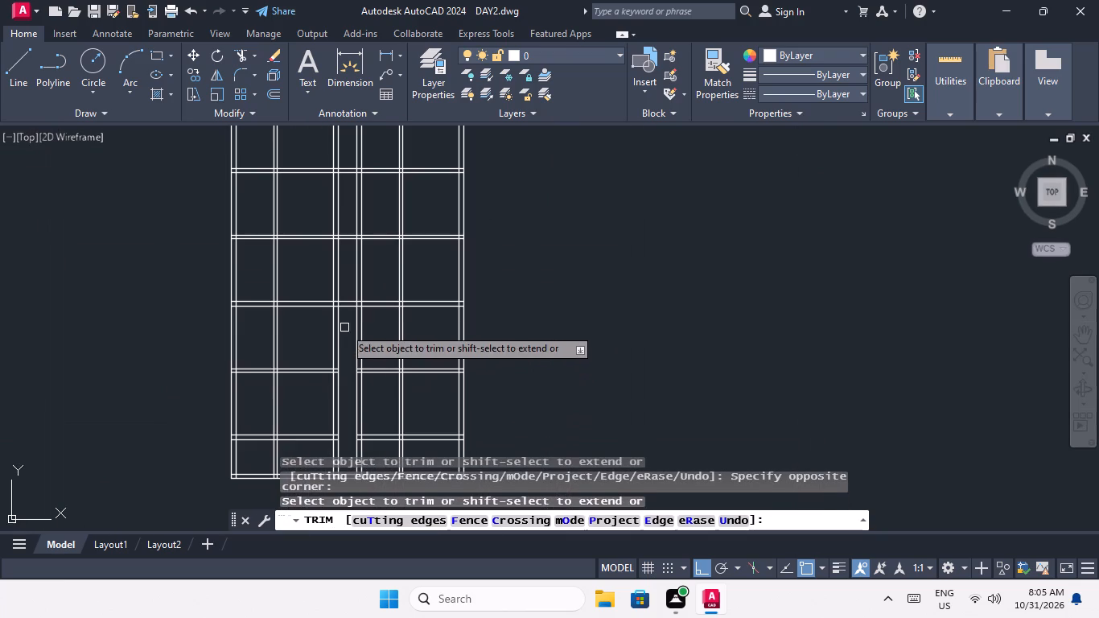
scroll(348, 301, up, 5)
drag(368, 394, 357, 330)
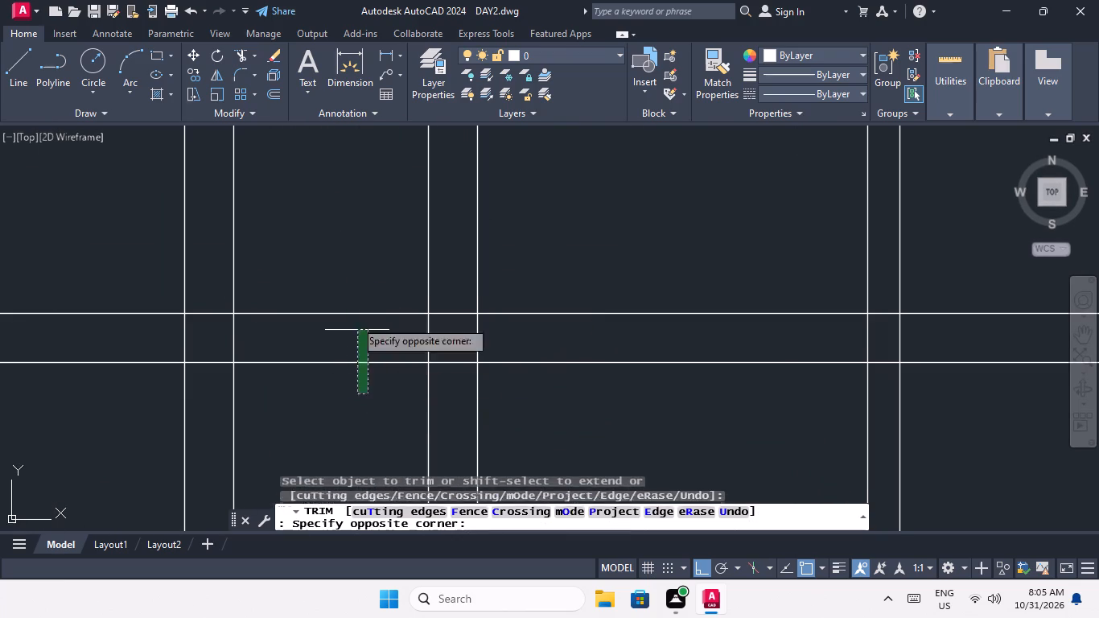
click(340, 263)
middle_drag(342, 267, 373, 376)
scroll(379, 357, down, 5)
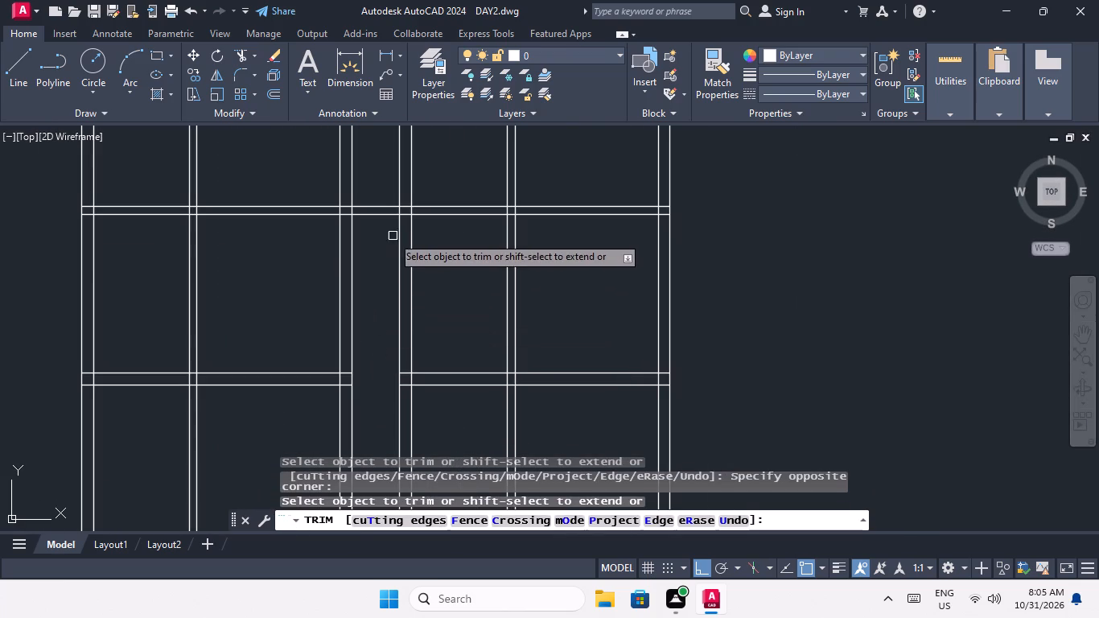
click(381, 229)
click(369, 193)
middle_drag(369, 198, 371, 332)
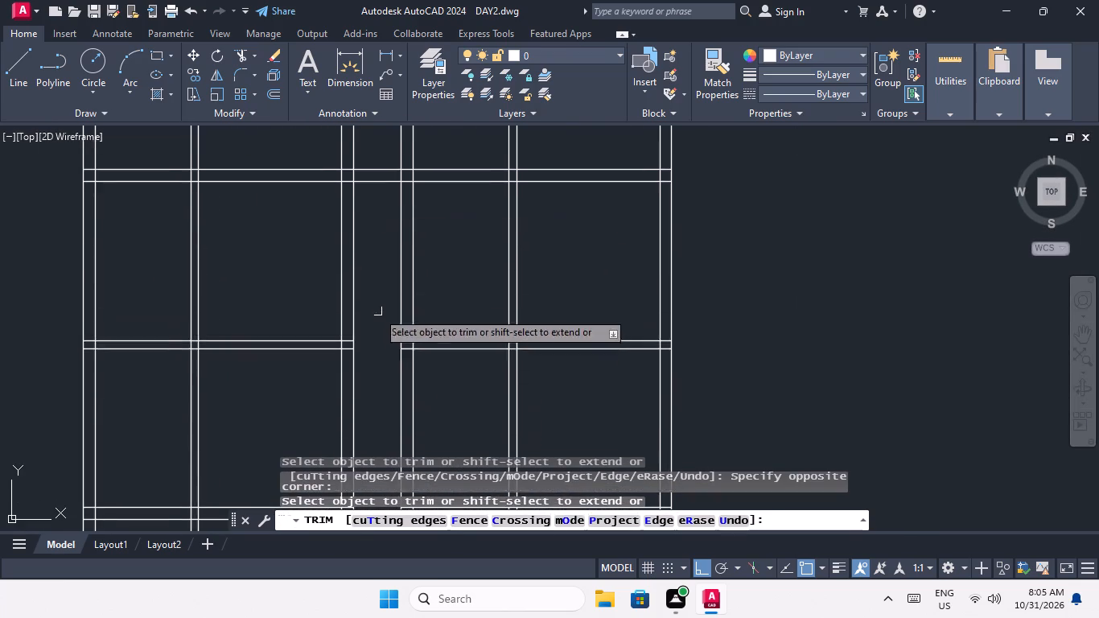
scroll(377, 311, down, 2)
scroll(373, 266, up, 5)
drag(420, 261, 418, 231)
click(388, 159)
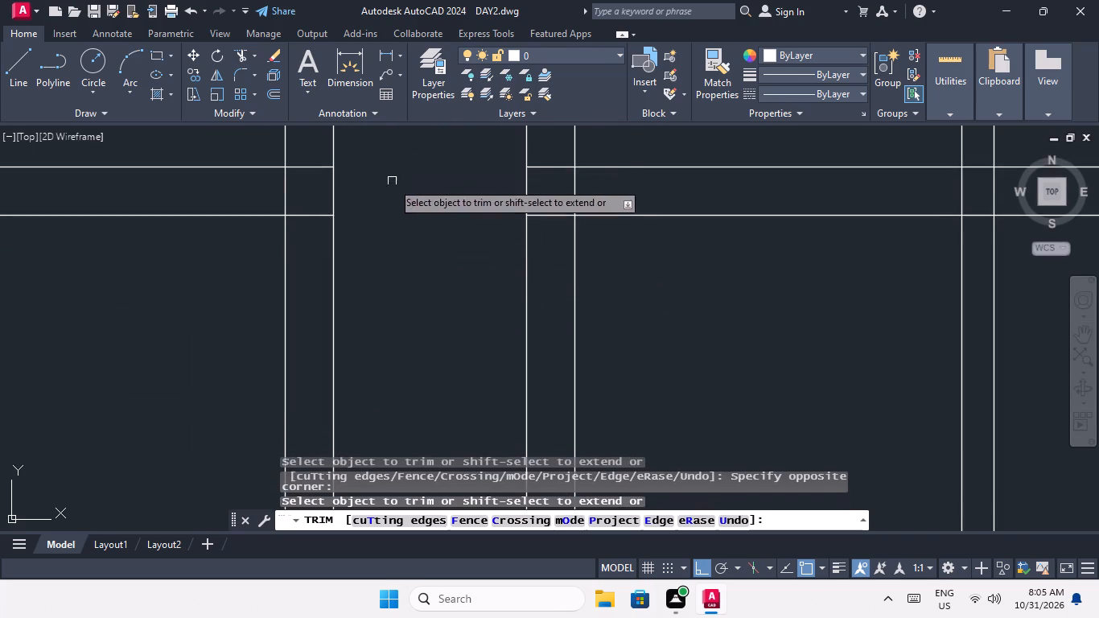
Trim the lines of the third, second and first horizontal partition walls where they cross the corridor.
middle_drag(393, 185, 399, 366)
scroll(398, 330, down, 4)
scroll(402, 235, up, 3)
drag(405, 269, 402, 237)
click(395, 188)
scroll(395, 196, down, 2)
middle_drag(396, 219, 410, 366)
middle_drag(418, 262, 418, 402)
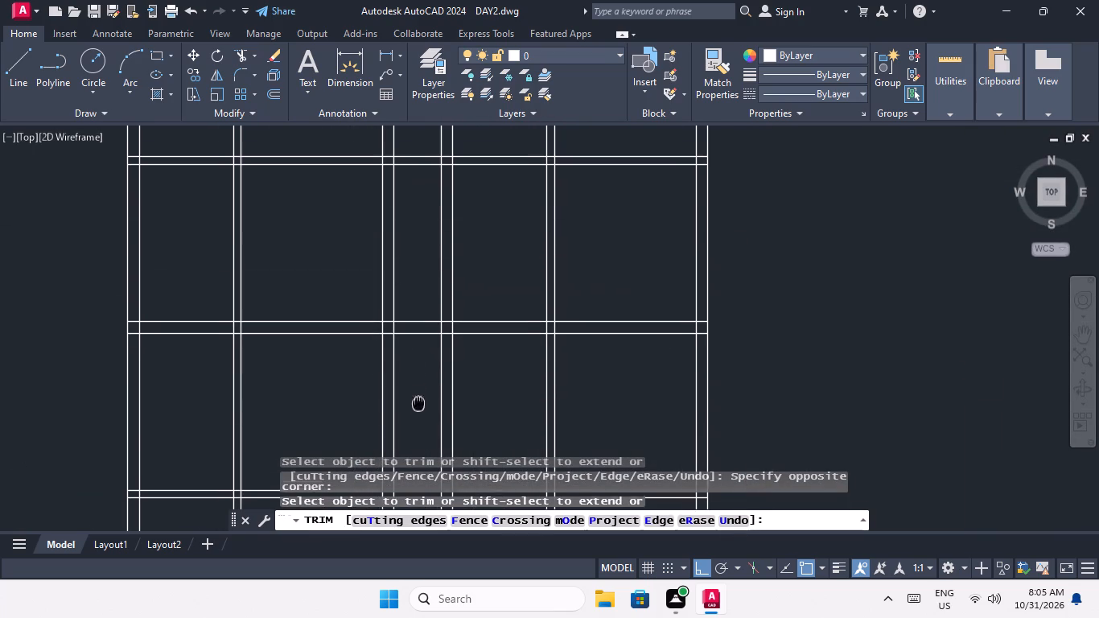
middle_drag(418, 402, 420, 403)
click(419, 344)
click(417, 300)
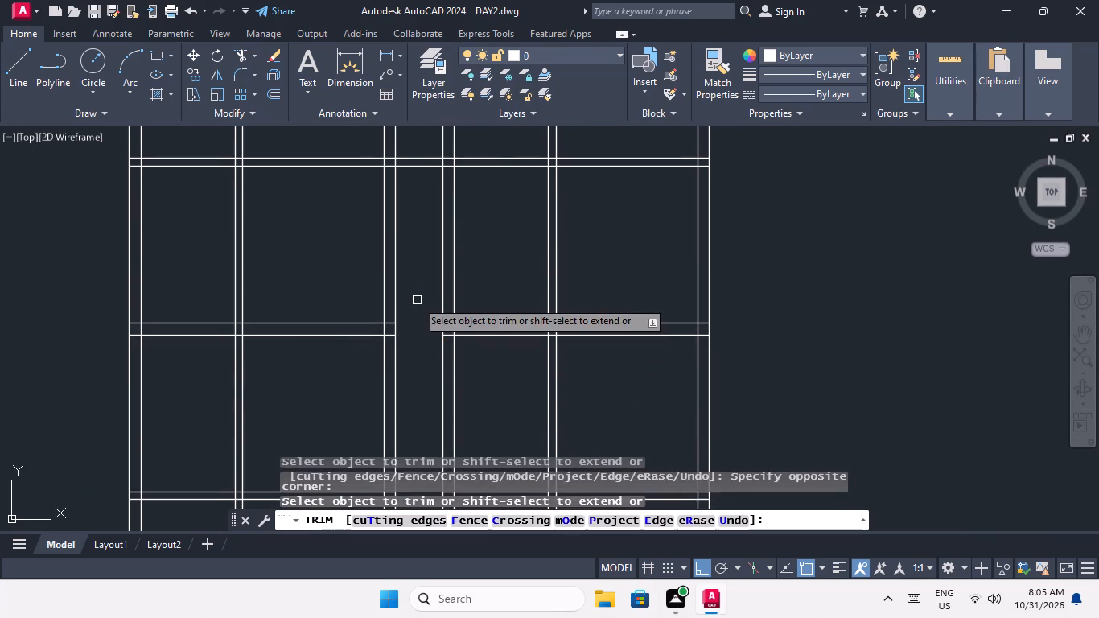
middle_drag(417, 302, 444, 418)
middle_drag(447, 311, 447, 404)
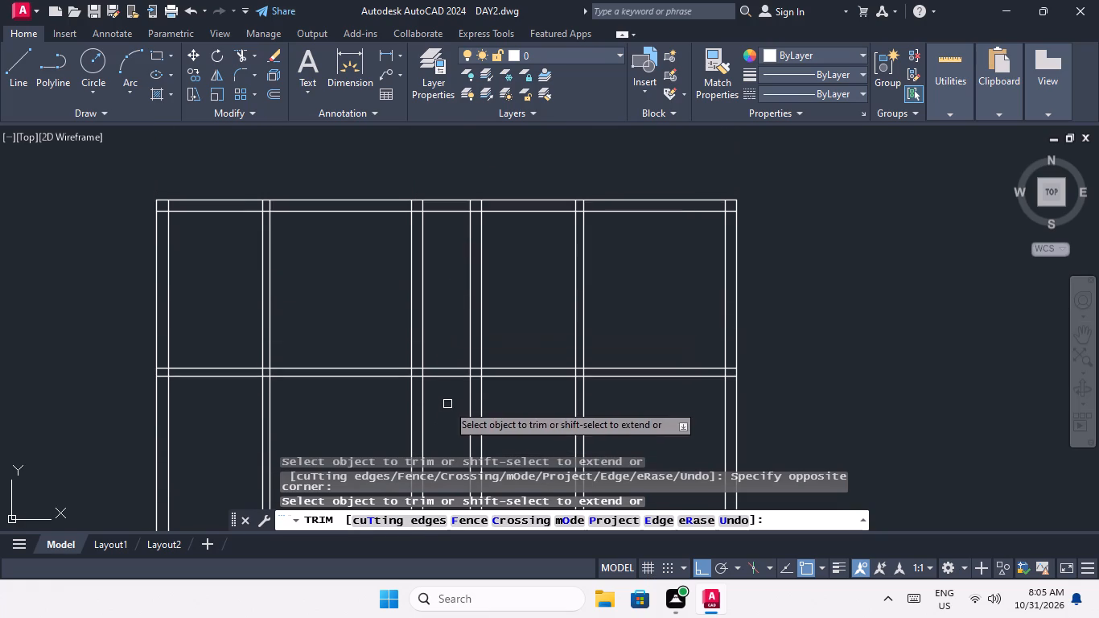
click(453, 399)
click(447, 344)
Trim the vertical partitions on both sides of the corridor between the first and second horizontal partition walls.
scroll(447, 344, down, 4)
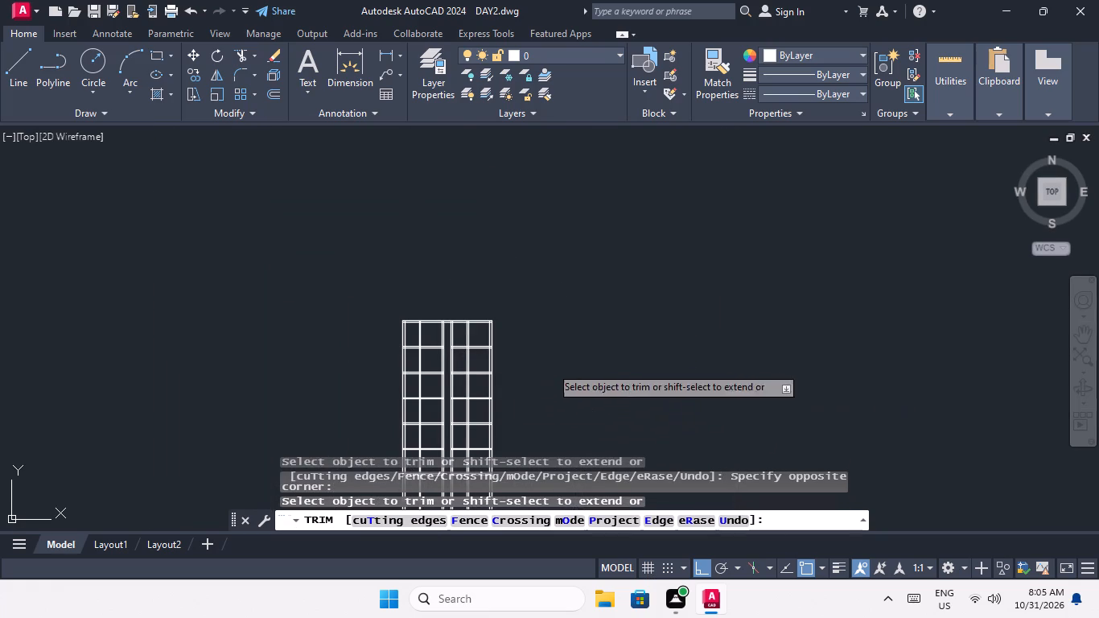
middle_drag(538, 361, 512, 307)
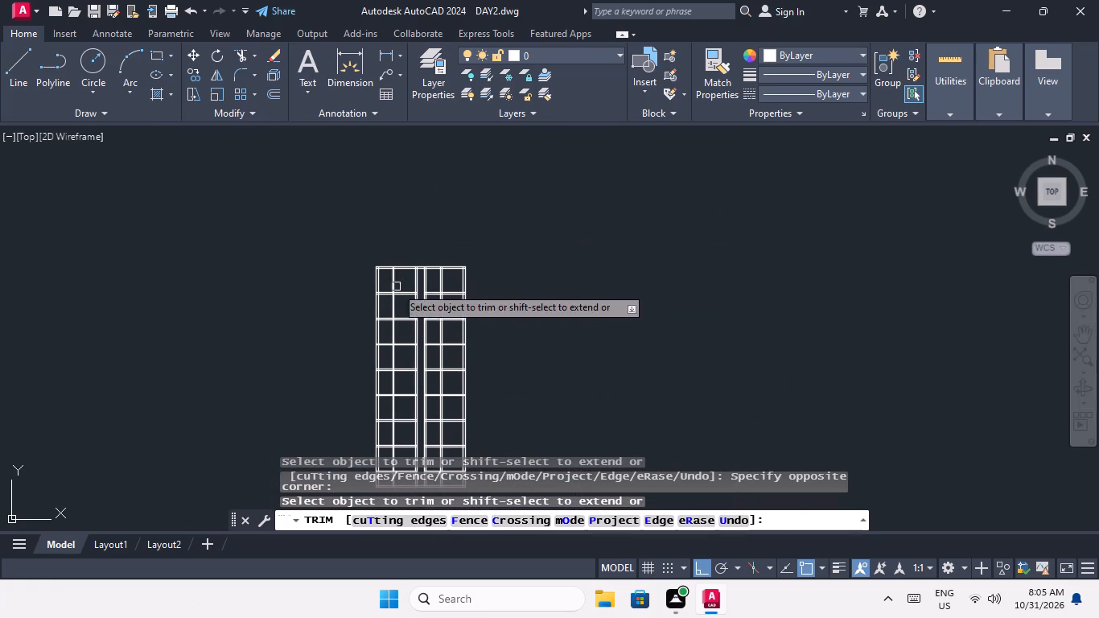
scroll(404, 302, up, 5)
drag(326, 273, 307, 314)
click(224, 371)
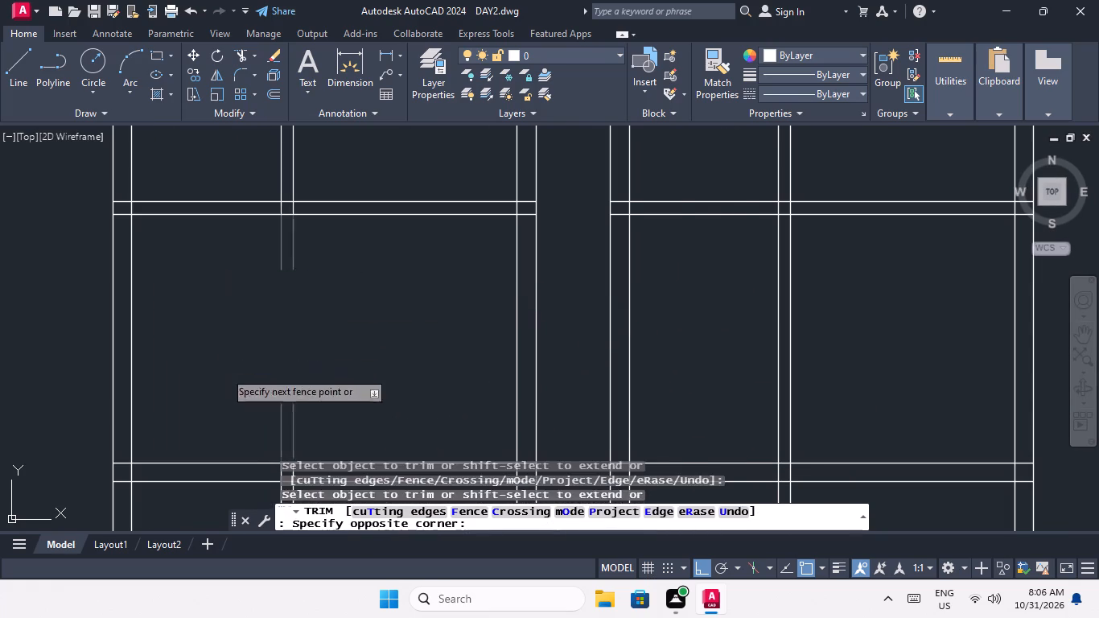
scroll(285, 289, down, 4)
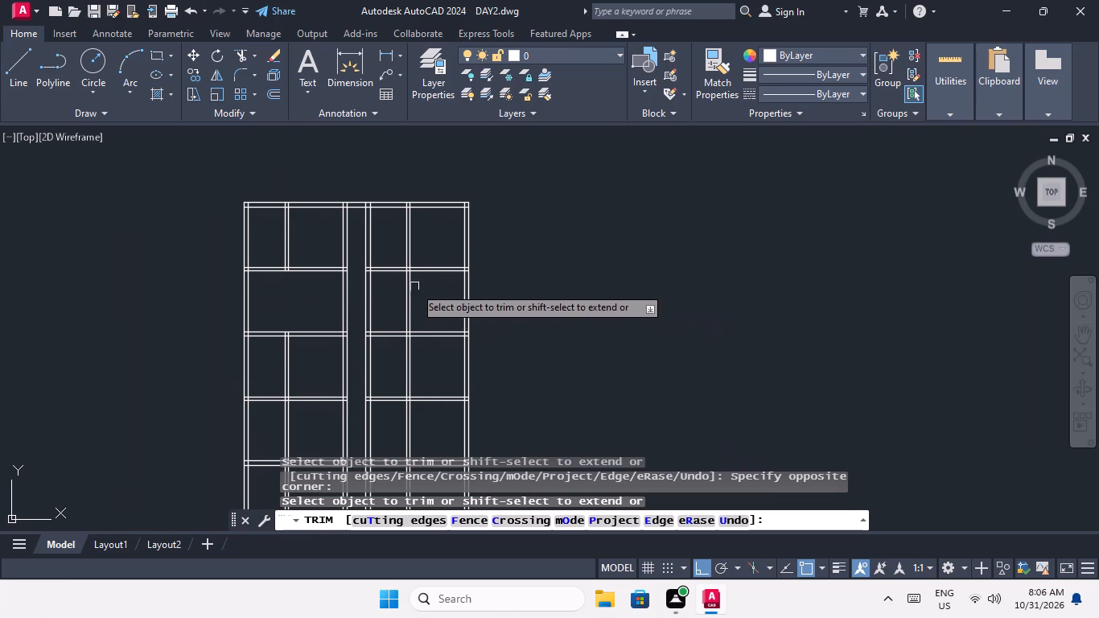
scroll(414, 286, up, 3)
drag(430, 270, 401, 295)
click(331, 340)
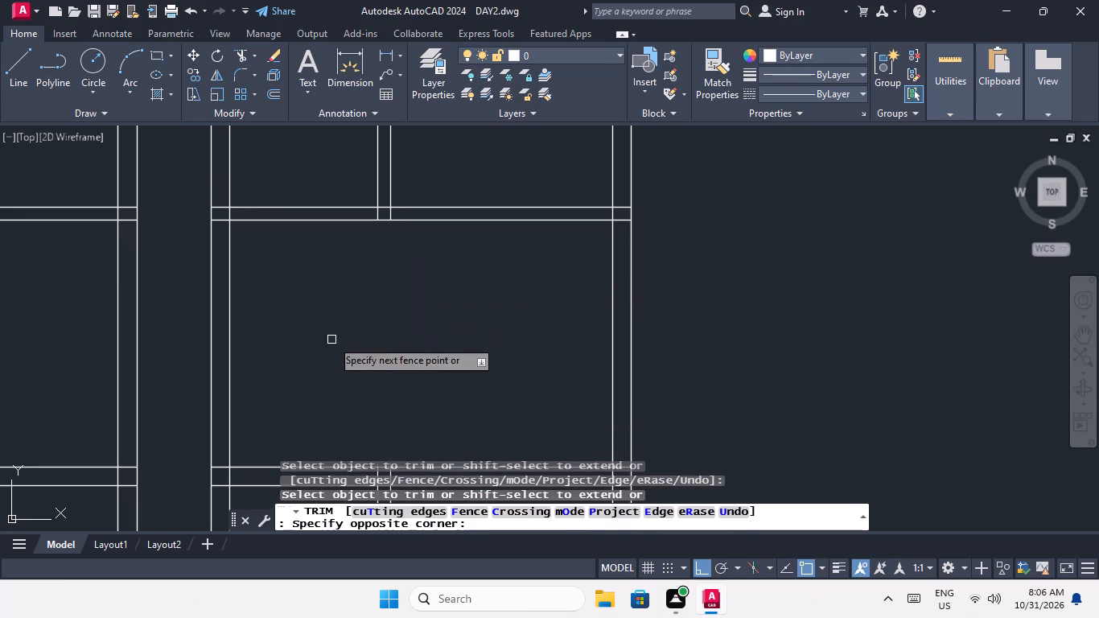
Trim the vertical partitions on both sides of the corridor between the third and fourth horizontal partition walls.
scroll(344, 303, down, 5)
scroll(298, 344, up, 4)
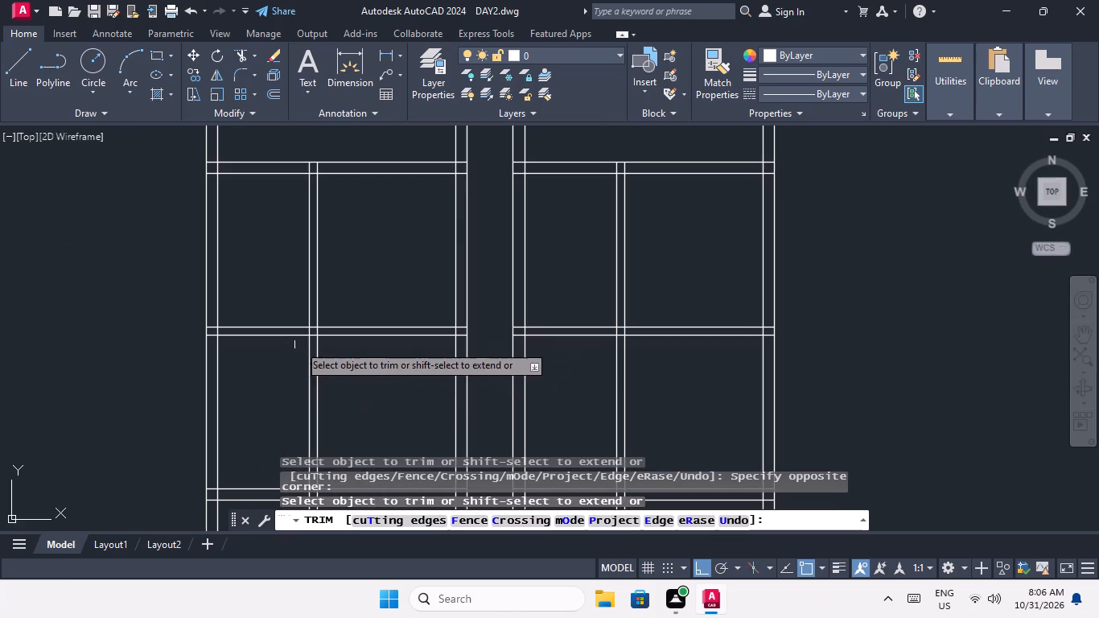
drag(343, 369, 319, 390)
click(255, 410)
scroll(304, 354, down, 3)
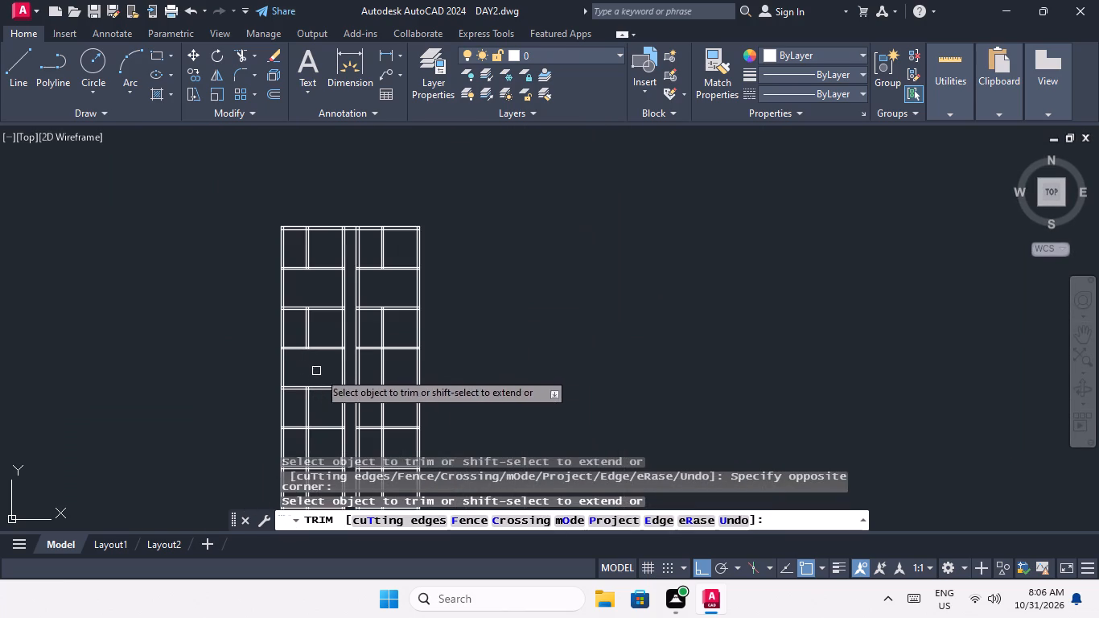
scroll(387, 362, up, 4)
drag(392, 348, 312, 394)
click(307, 395)
scroll(316, 373, down, 3)
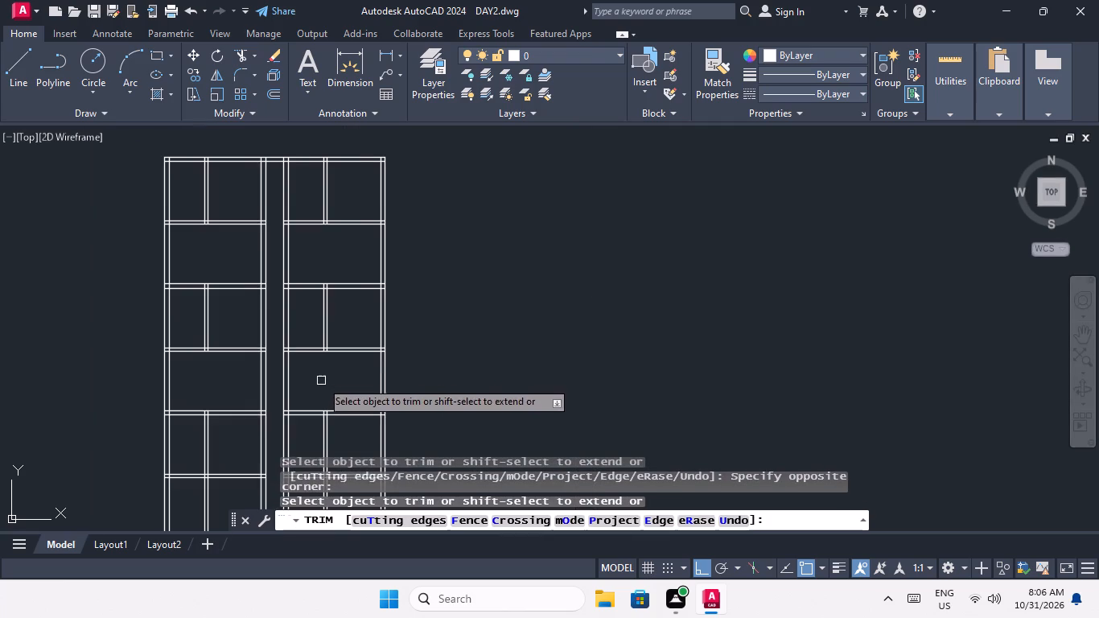
Trim the vertical partitions on both sides of the corridor between the fifth and sixth horizontal partition walls.
middle_drag(321, 386, 353, 336)
middle_drag(354, 344, 379, 263)
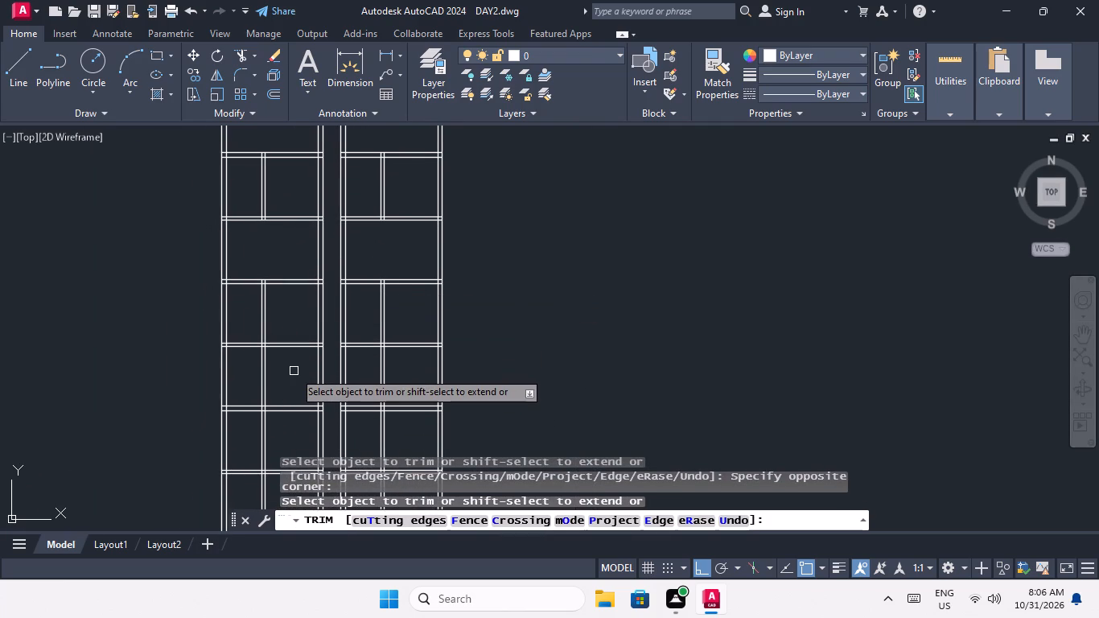
drag(285, 365, 272, 369)
click(228, 380)
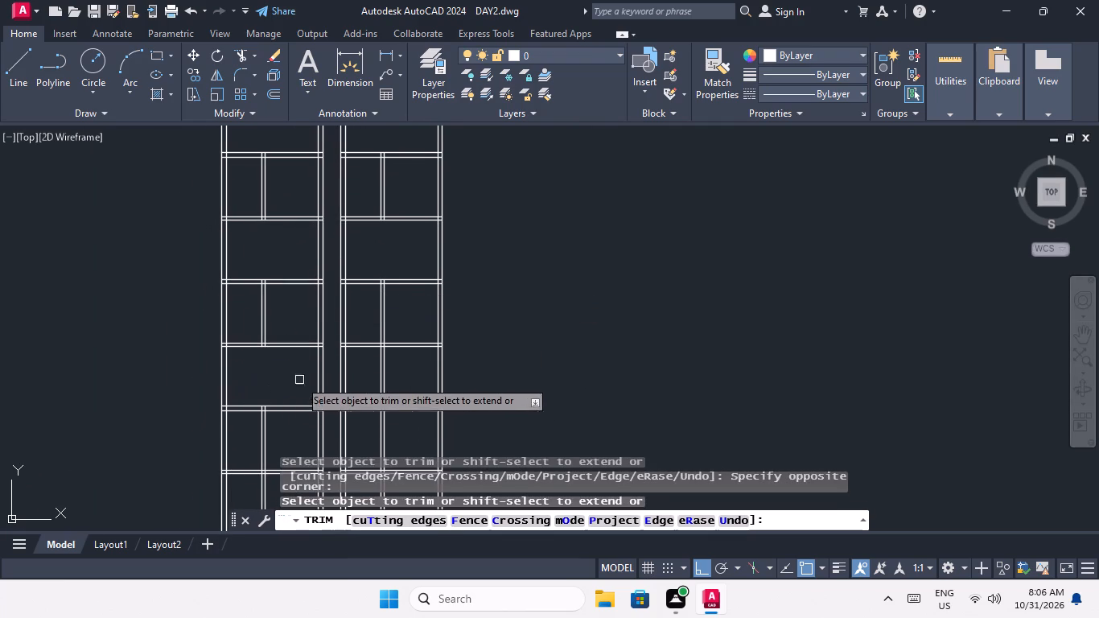
click(396, 368)
click(373, 381)
Trim the vertical partitions on both sides of the corridor between the seventh and eighth horizontal partition walls.
middle_drag(375, 373, 377, 294)
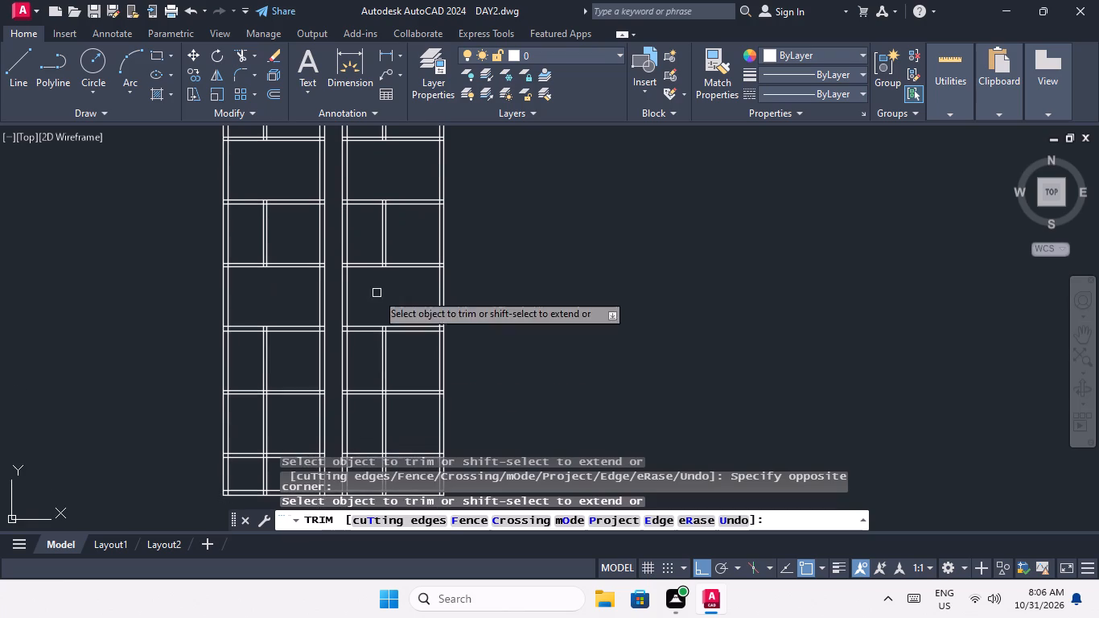
middle_drag(285, 411, 292, 309)
drag(293, 314, 275, 319)
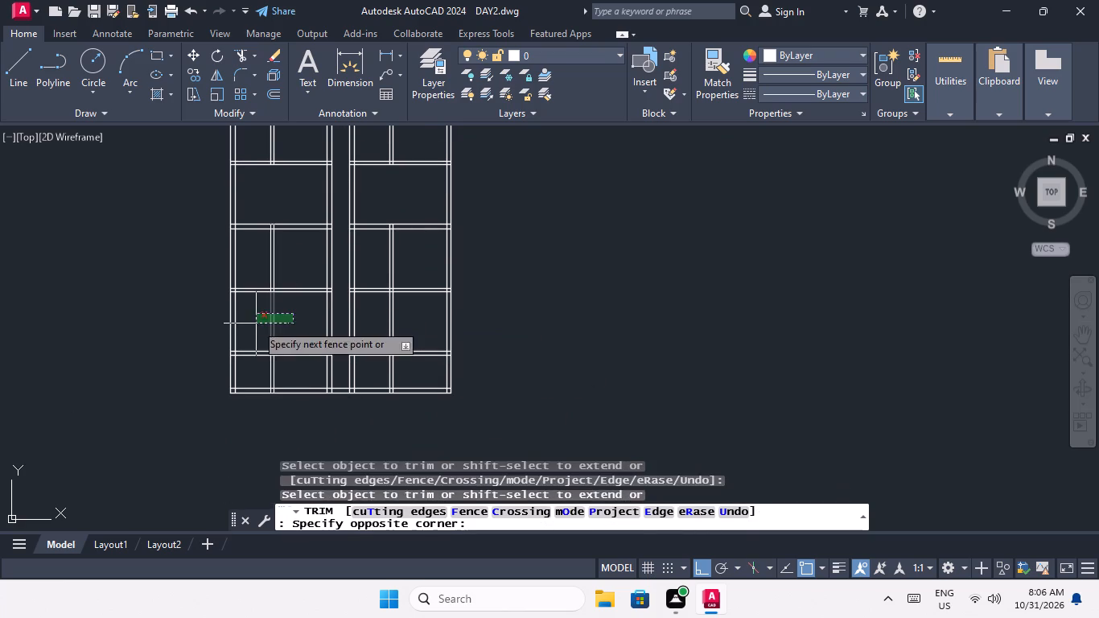
click(256, 323)
drag(408, 309, 389, 329)
click(374, 339)
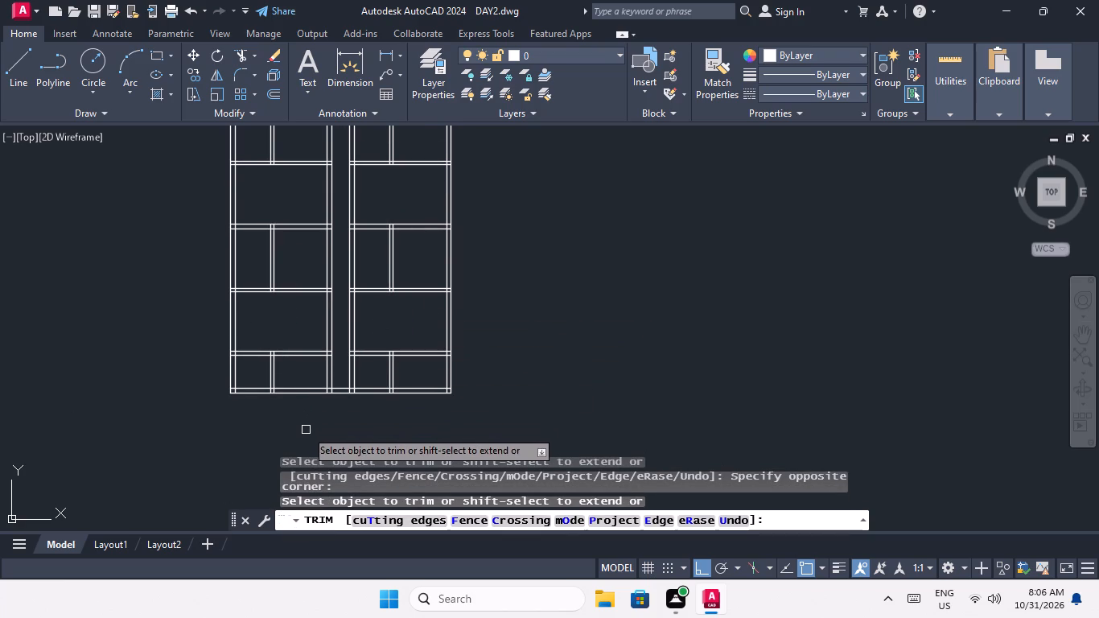
Trim the ends of the right-hand vertical partition and the corridor's right wall inside the thickness of the lower outer wall.
scroll(355, 399, up, 4)
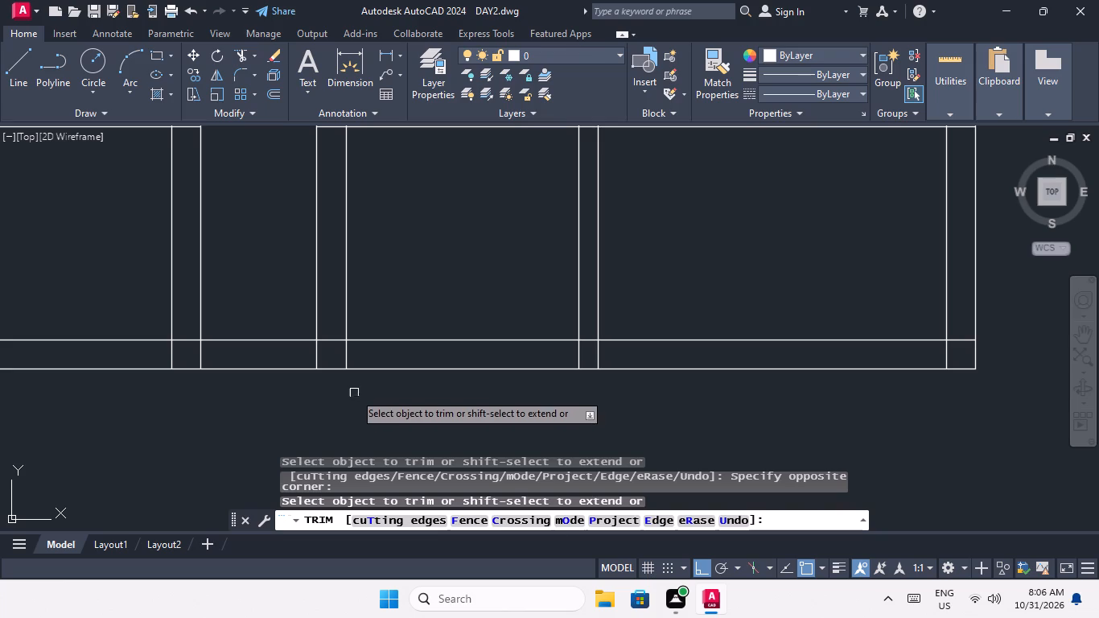
scroll(403, 380, down, 4)
scroll(456, 395, up, 3)
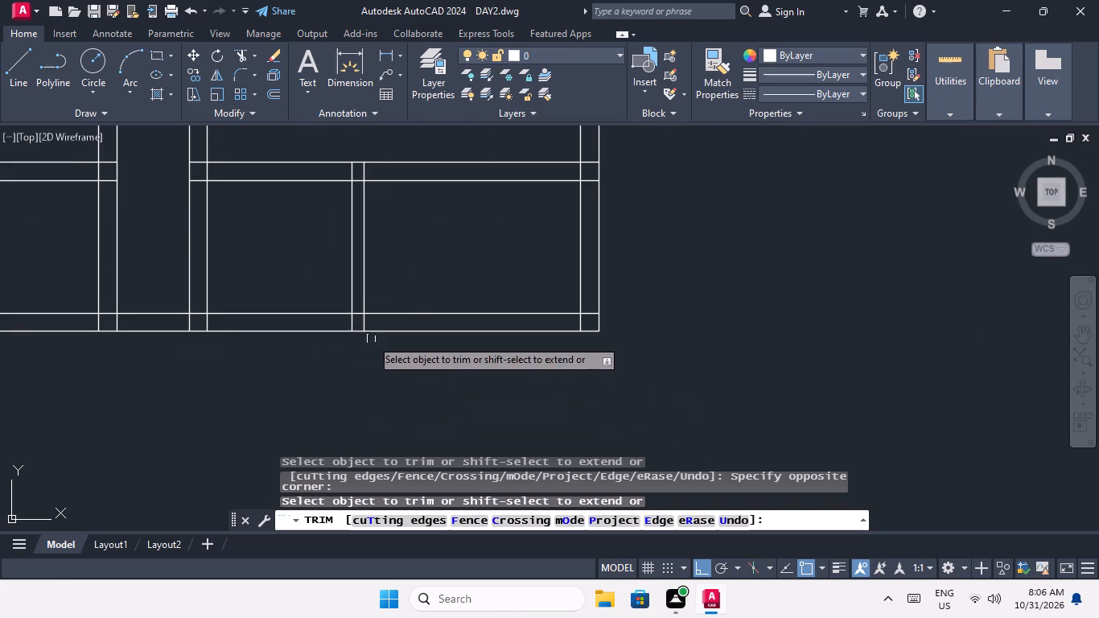
scroll(356, 328, up, 3)
drag(411, 304, 385, 309)
click(323, 319)
scroll(319, 319, down, 2)
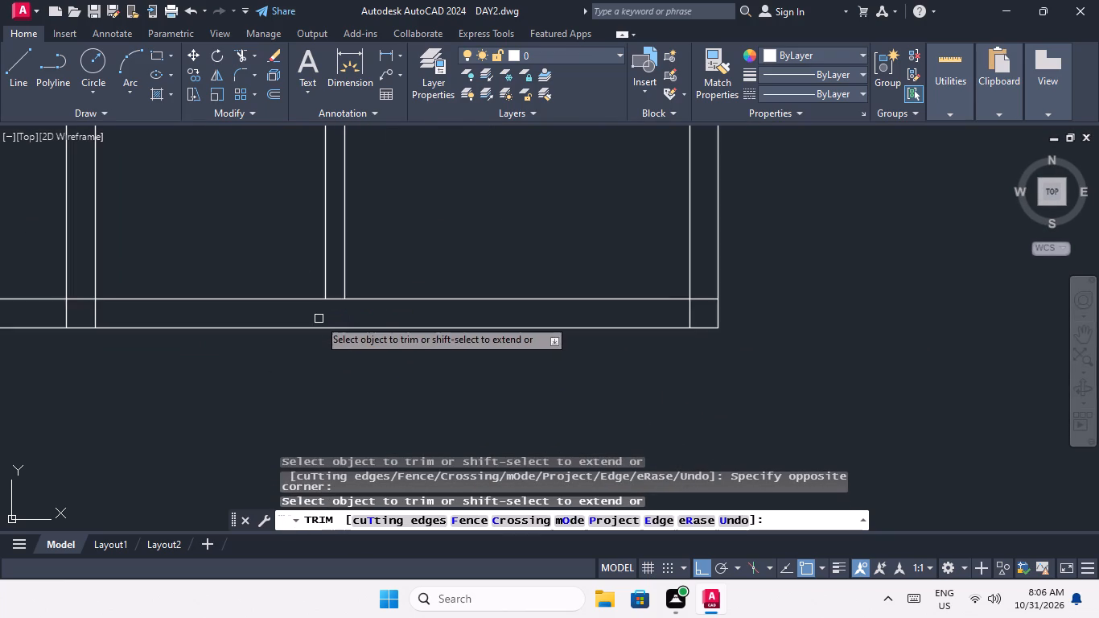
middle_click(322, 319)
middle_drag(379, 317, 418, 317)
middle_drag(445, 317, 594, 346)
middle_drag(560, 354, 555, 517)
scroll(560, 418, down, 1)
middle_drag(545, 406, 559, 206)
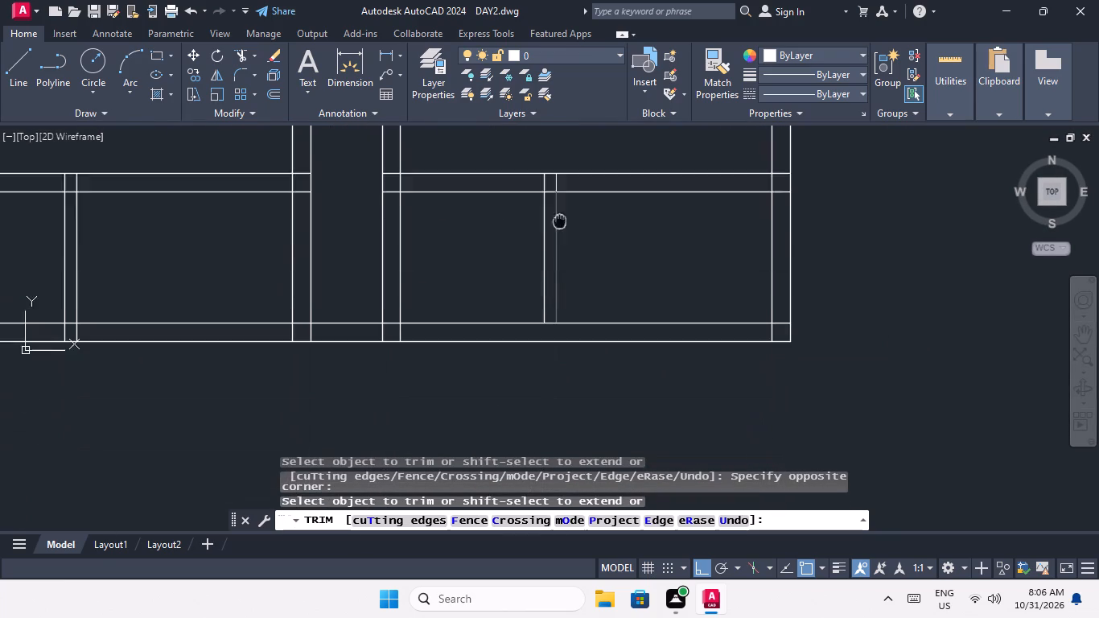
middle_drag(559, 206, 559, 156)
scroll(384, 245, up, 4)
drag(508, 281, 446, 291)
click(260, 294)
scroll(265, 292, down, 4)
Trim the ends of the corridor's left wall and the left-hand vertical partition inside the thickness of the lower outer wall.
middle_drag(241, 348, 472, 431)
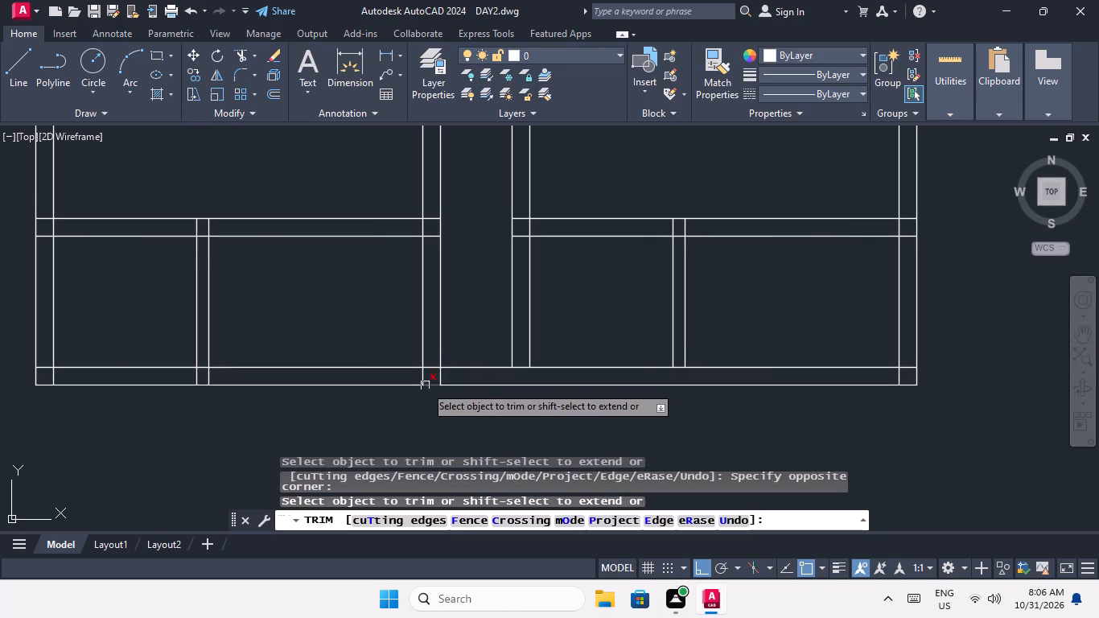
scroll(430, 367, up, 3)
drag(487, 384, 416, 423)
click(380, 427)
scroll(384, 414, down, 5)
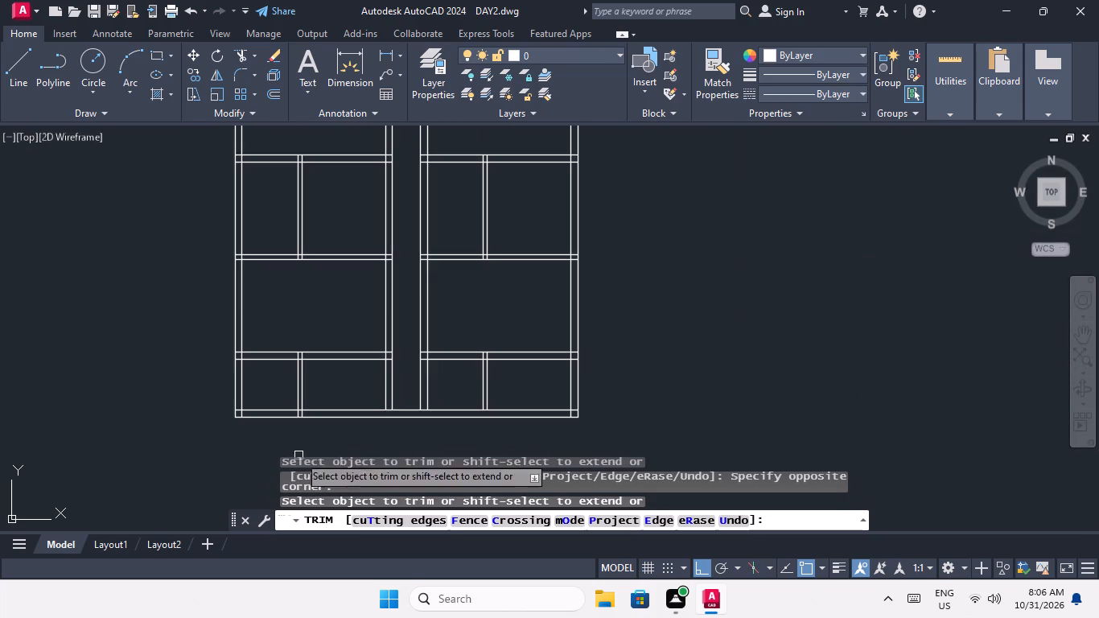
scroll(290, 419, up, 5)
drag(417, 371, 401, 377)
click(337, 392)
scroll(340, 388, down, 4)
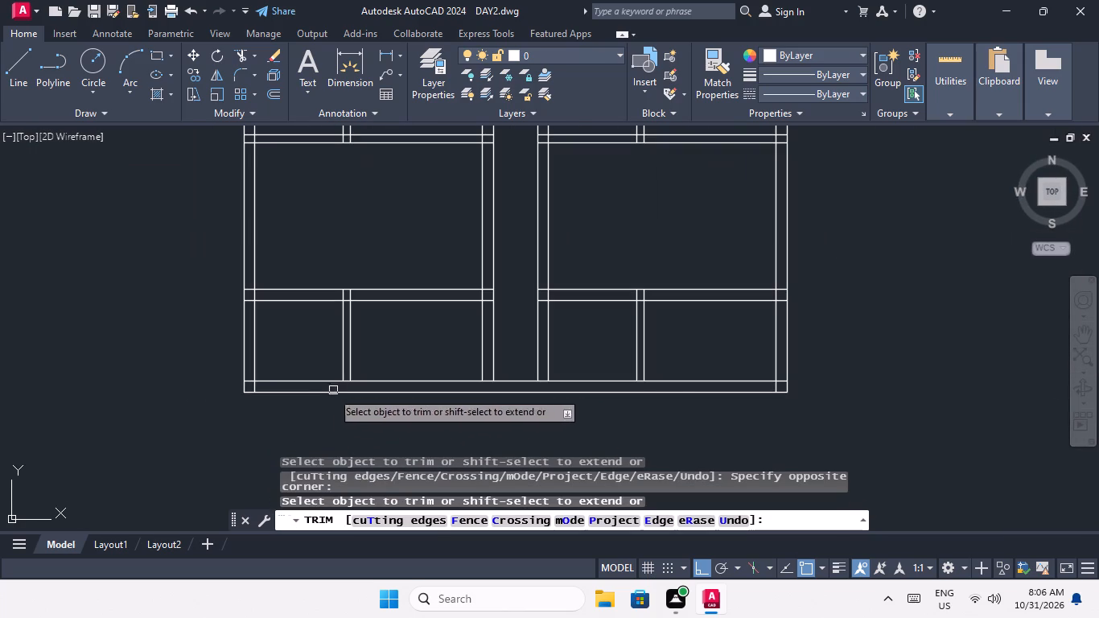
Trim the vertical partitions and both corridor walls between the lowest horizontal partition and the lower outer wall.
drag(674, 325, 631, 344)
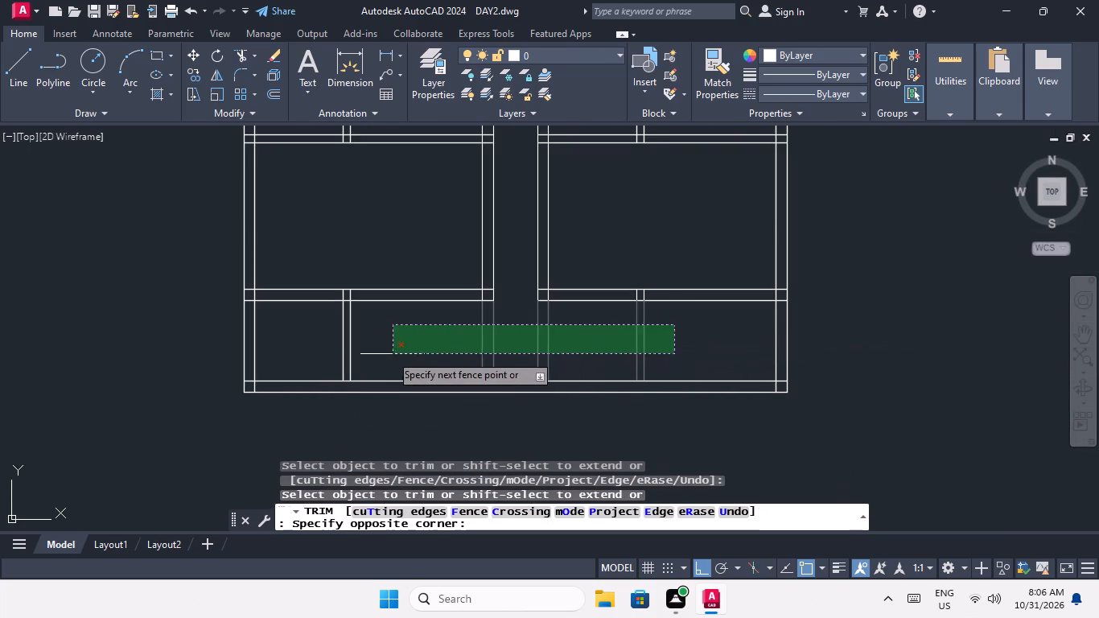
click(315, 357)
Erase the leftover vertical partition stubs inside the lowest horizontal partition wall on both sides of the corridor.
scroll(347, 295, up, 4)
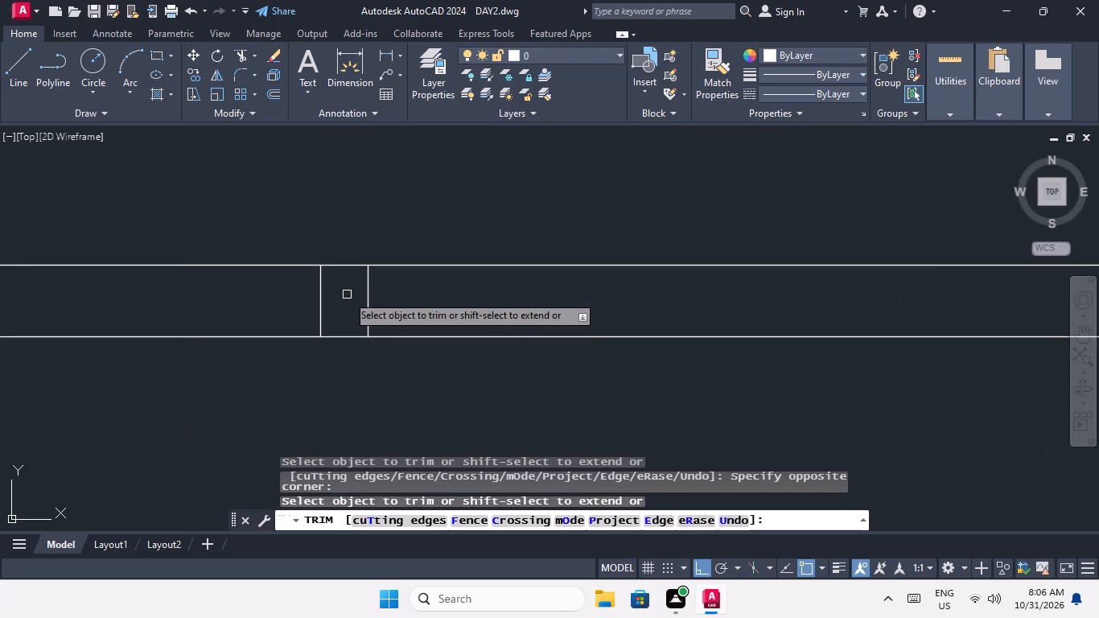
key(Escape)
key(Escape)
drag(389, 292, 386, 298)
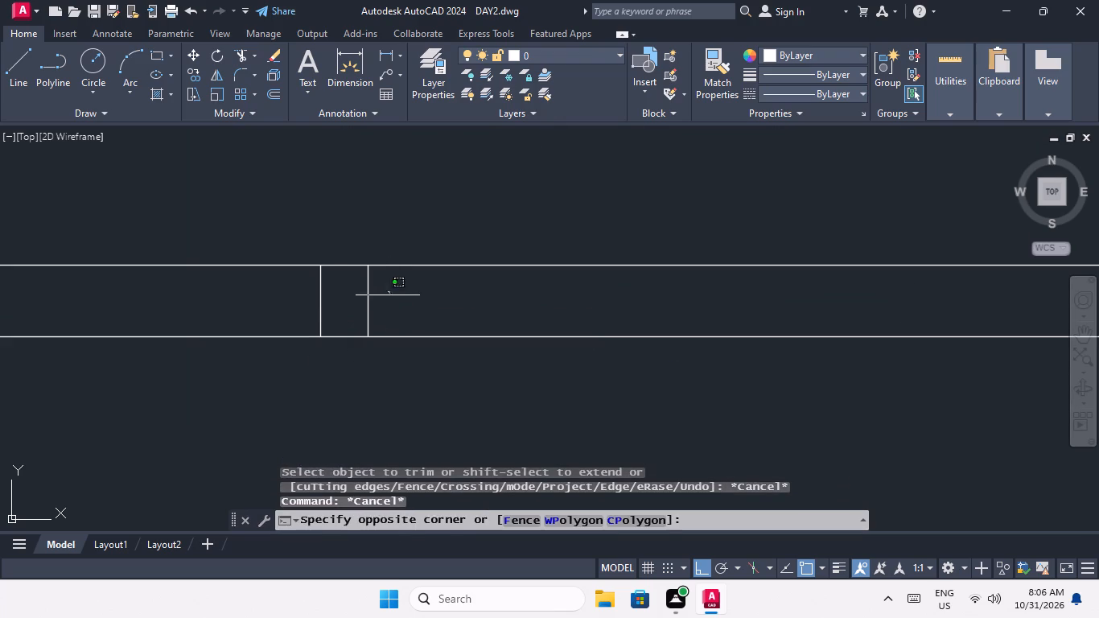
drag(386, 298, 377, 303)
click(299, 315)
key(Delete)
scroll(310, 323, down, 6)
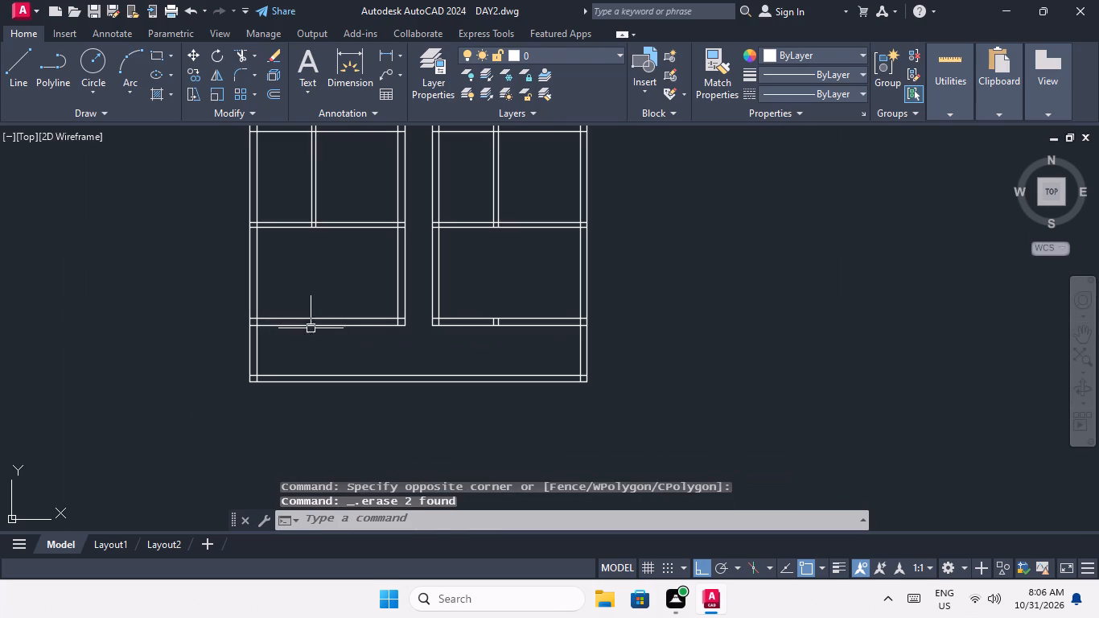
scroll(480, 320, up, 6)
drag(797, 336, 730, 367)
click(603, 388)
key(Delete)
Examine the trimmed walls along the whole floor plan, from the lower open room up to the top outer wall.
scroll(603, 388, down, 8)
middle_drag(594, 391, 397, 343)
middle_drag(306, 348, 311, 443)
scroll(357, 325, down, 1)
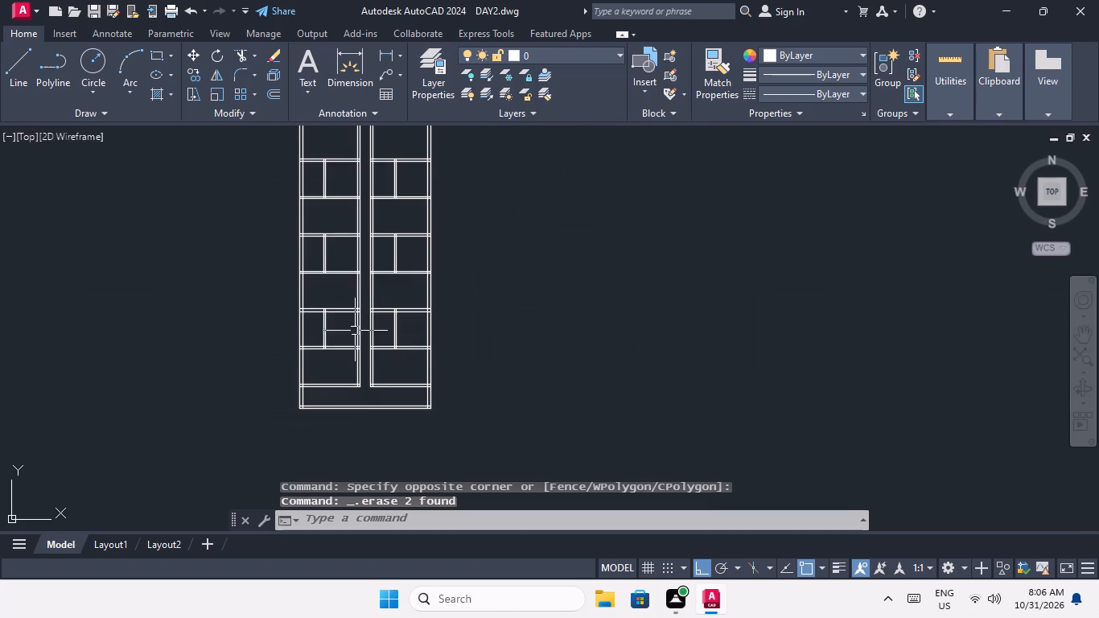
middle_drag(342, 348, 293, 436)
scroll(313, 362, down, 1)
middle_drag(311, 366, 307, 402)
scroll(307, 402, up, 3)
middle_drag(306, 392, 319, 309)
scroll(308, 388, up, 1)
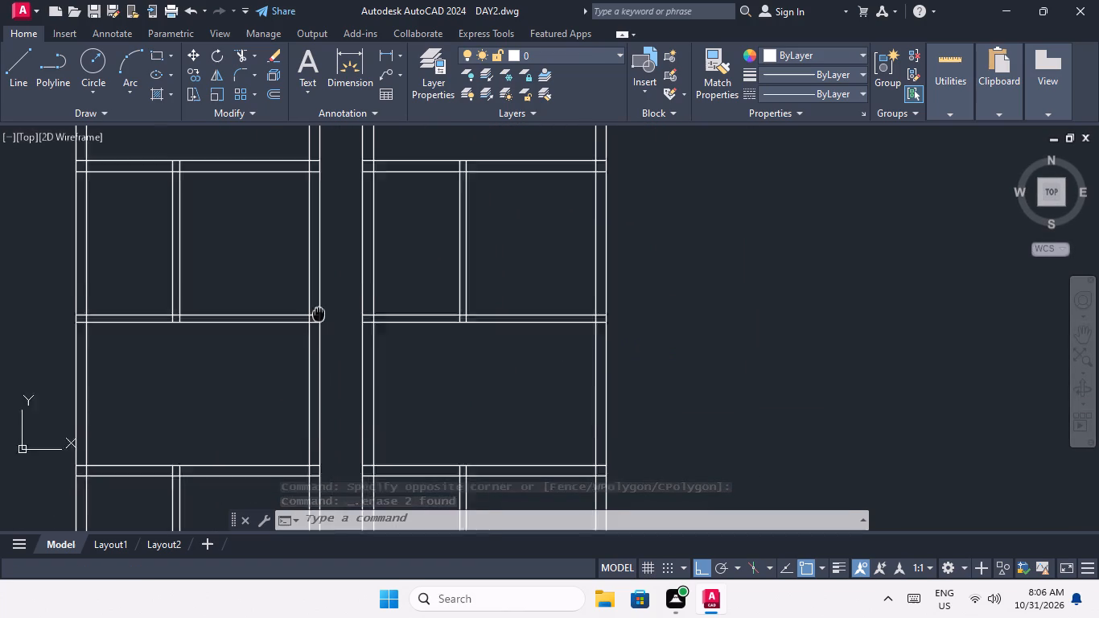
middle_drag(319, 309, 317, 298)
scroll(320, 305, down, 1)
middle_drag(315, 309, 310, 342)
middle_drag(311, 338, 295, 192)
middle_drag(339, 294, 344, 216)
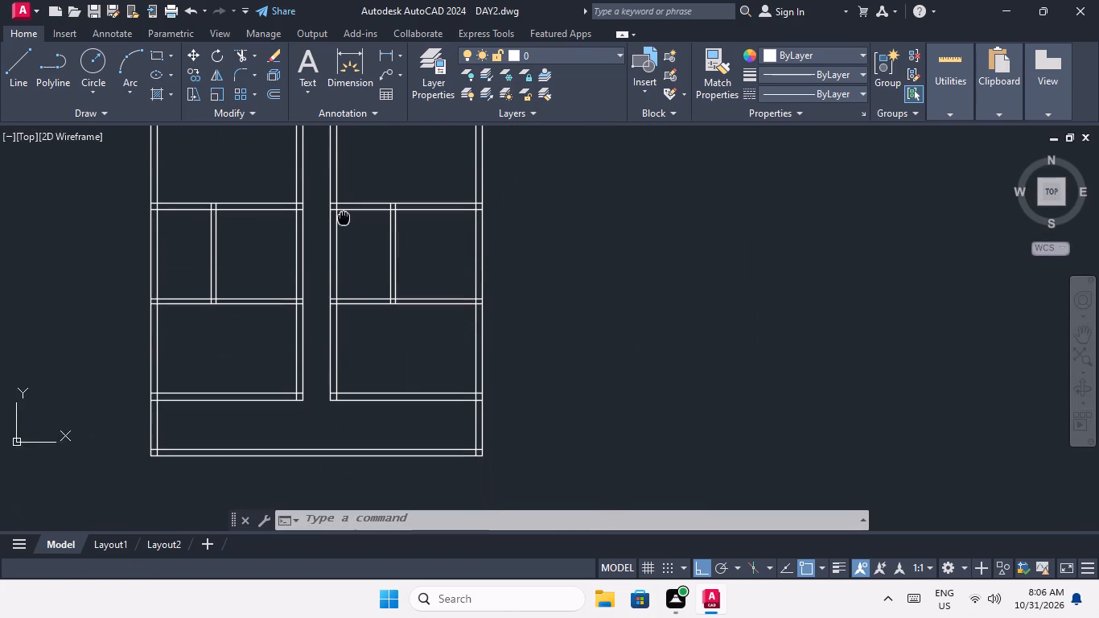
middle_drag(344, 216, 344, 214)
middle_drag(345, 309, 327, 398)
scroll(311, 293, down, 1)
middle_drag(307, 310, 287, 395)
middle_drag(289, 278, 275, 360)
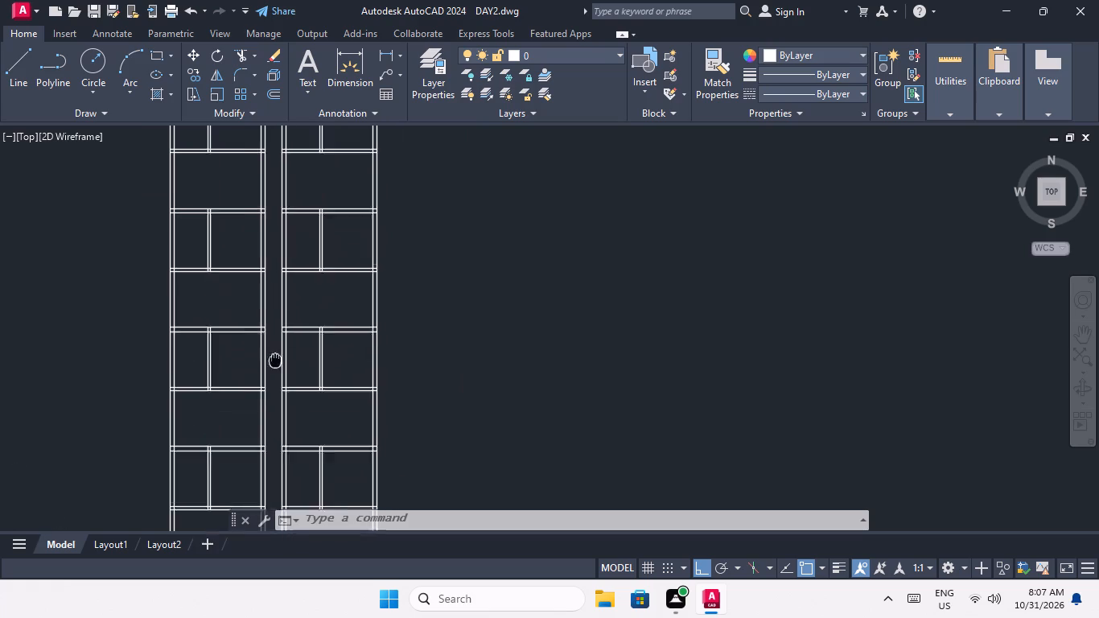
middle_drag(275, 360, 262, 436)
scroll(260, 175, up, 2)
middle_drag(259, 200, 328, 127)
scroll(274, 195, down, 2)
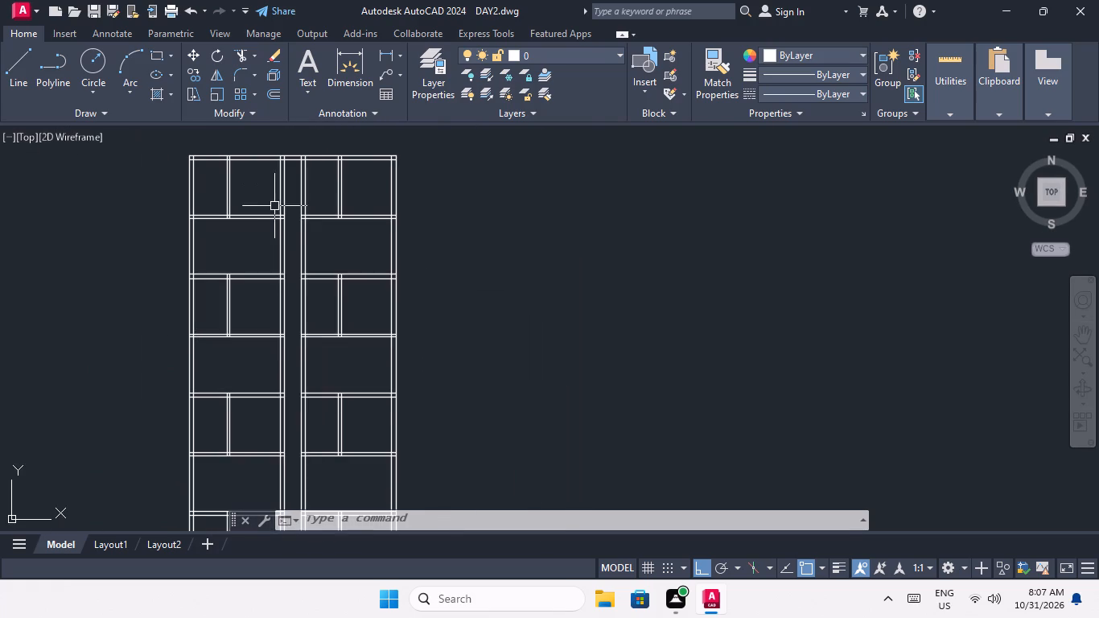
middle_drag(280, 279, 274, 338)
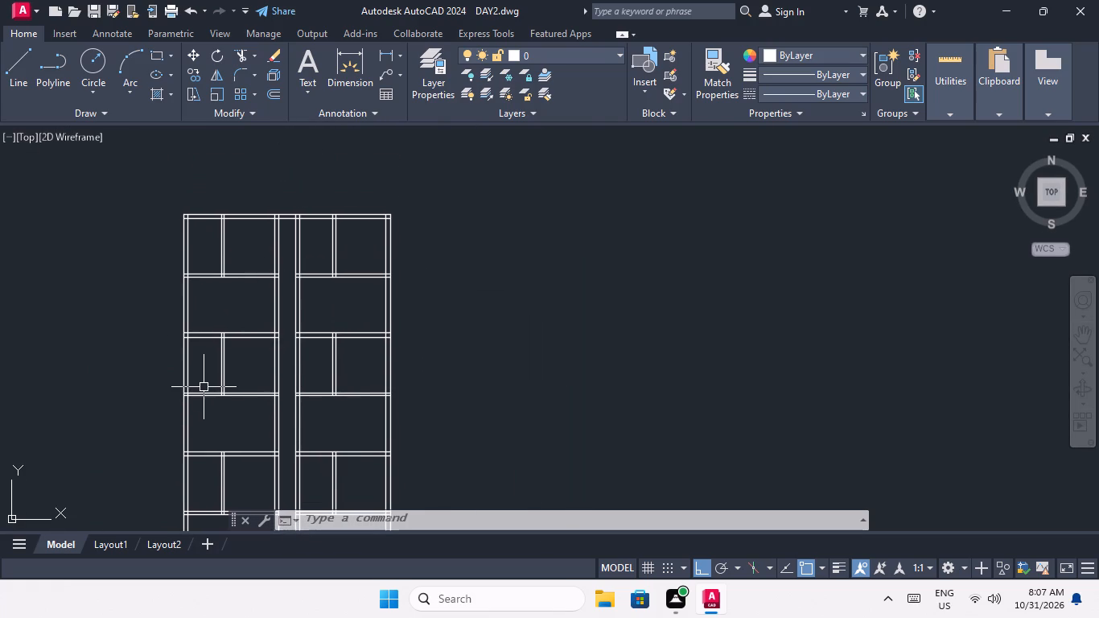
key(Escape)
key(Escape)
key(Escape)
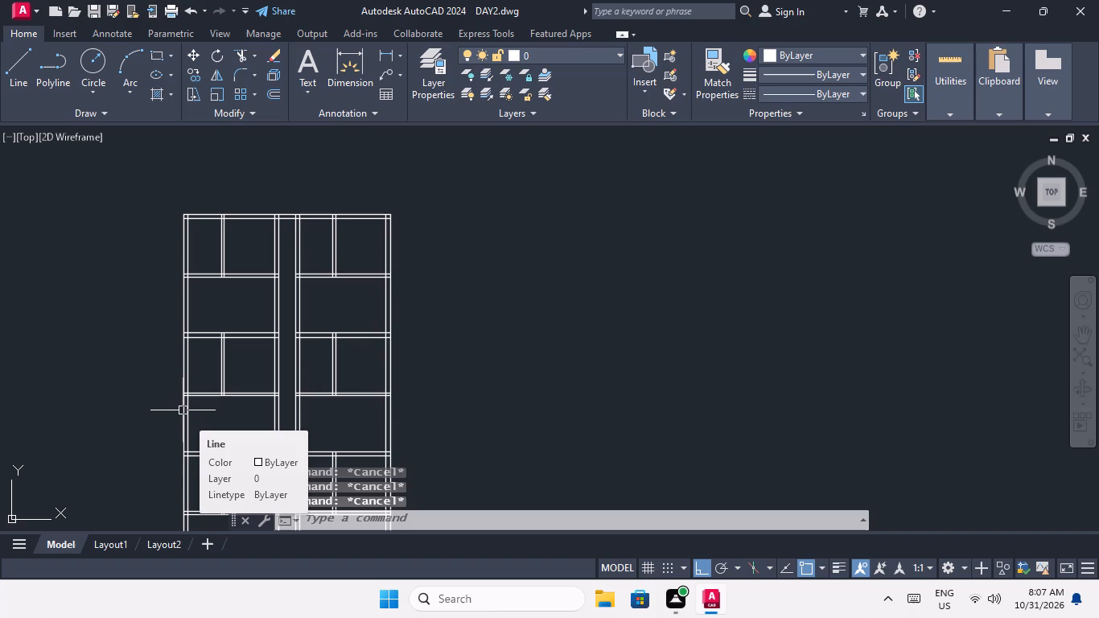
key(Escape)
key(Escape)
key(Escape)
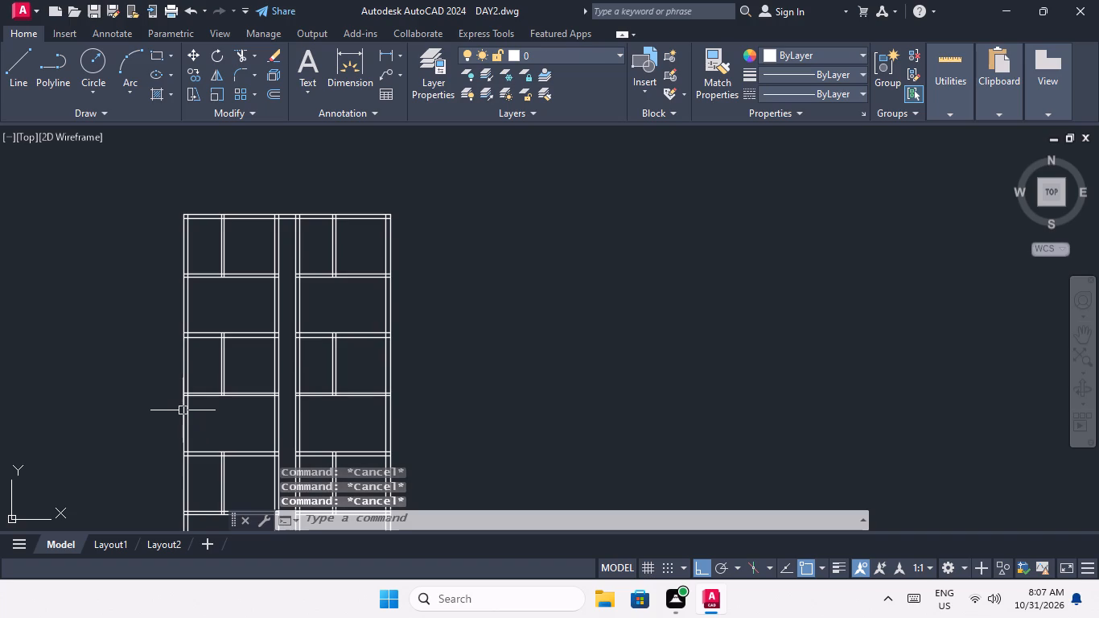
key(Escape)
key(Escape)
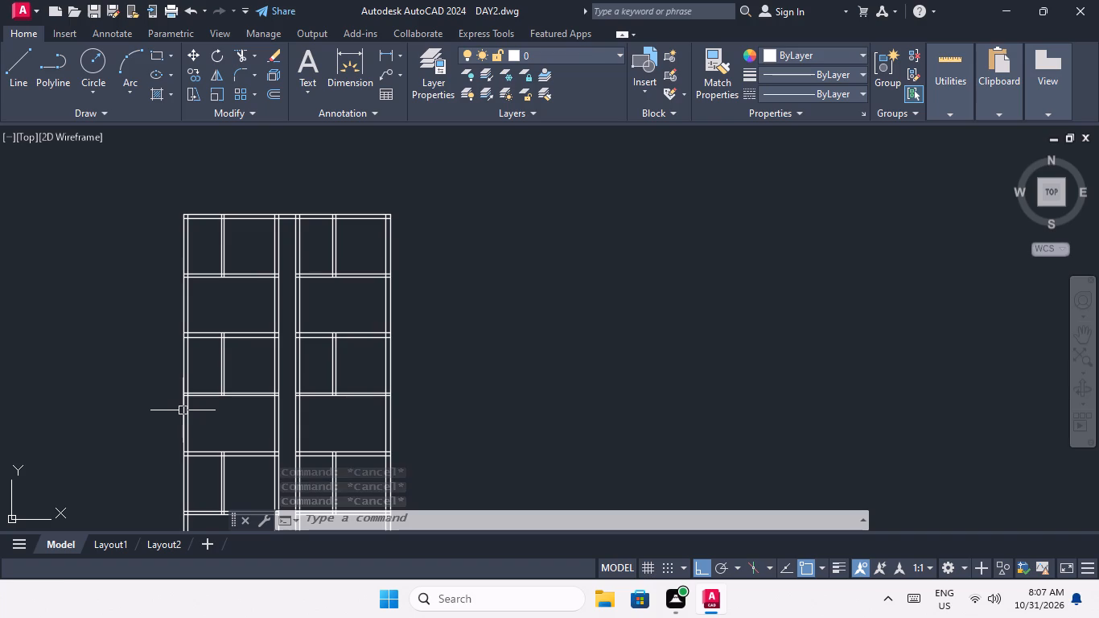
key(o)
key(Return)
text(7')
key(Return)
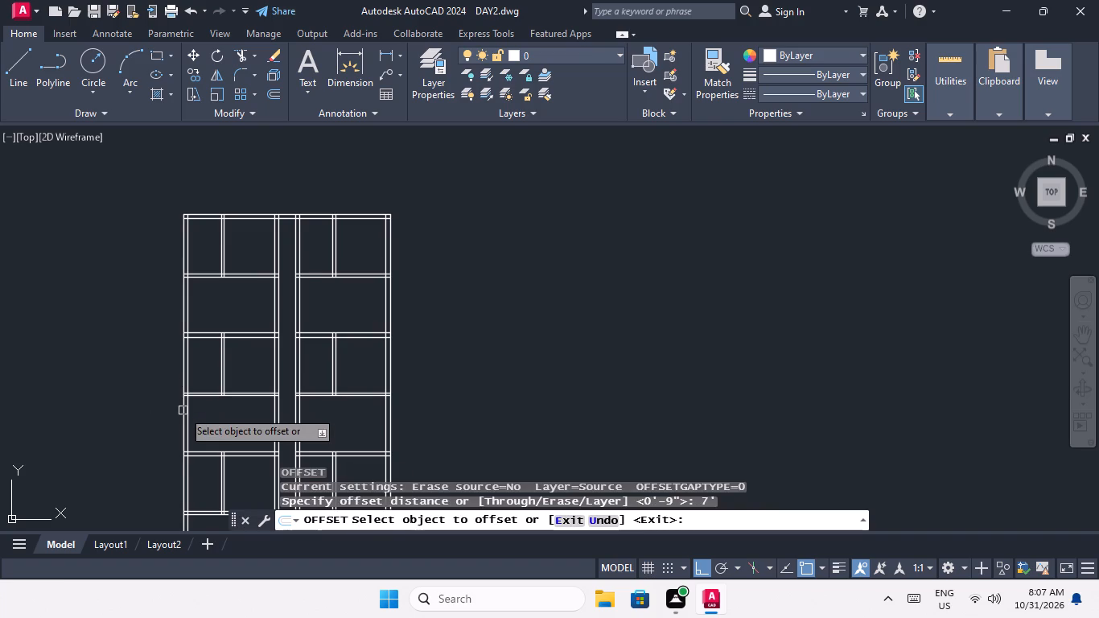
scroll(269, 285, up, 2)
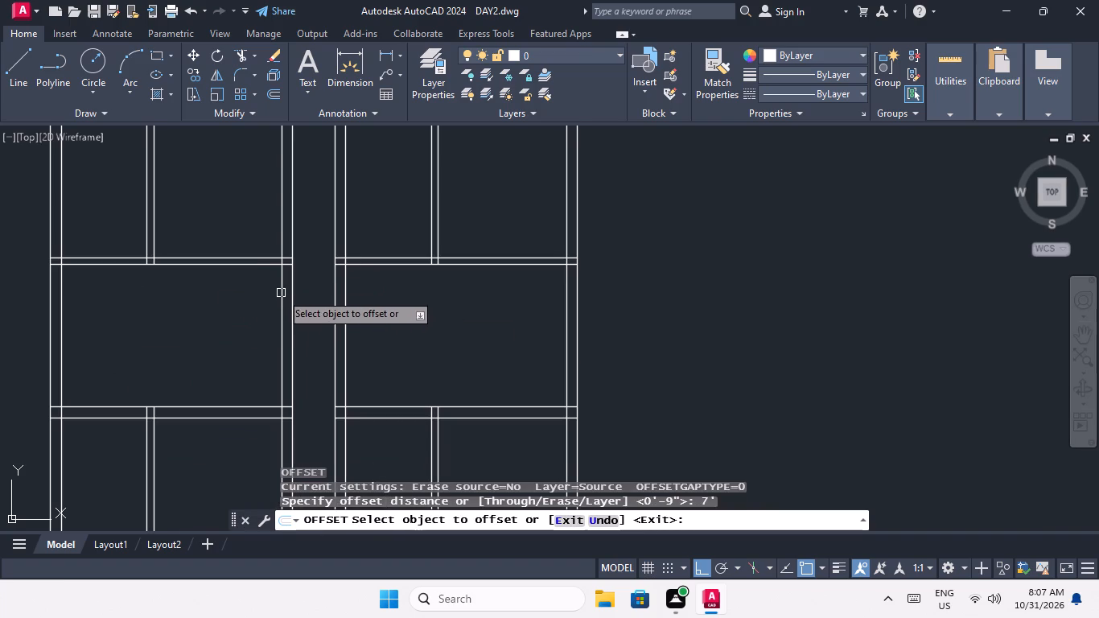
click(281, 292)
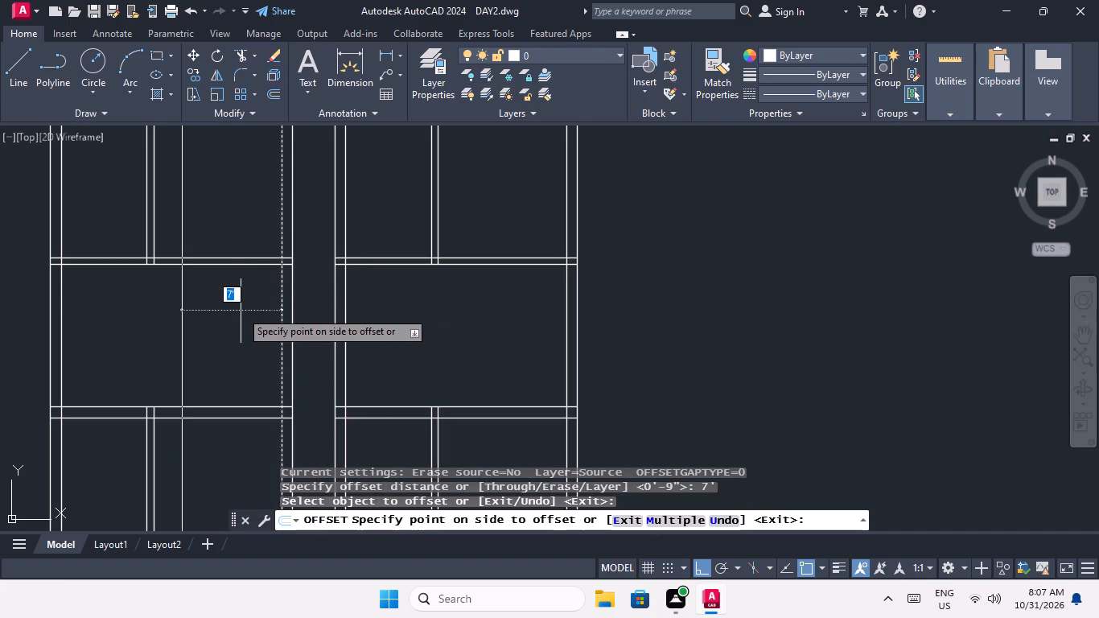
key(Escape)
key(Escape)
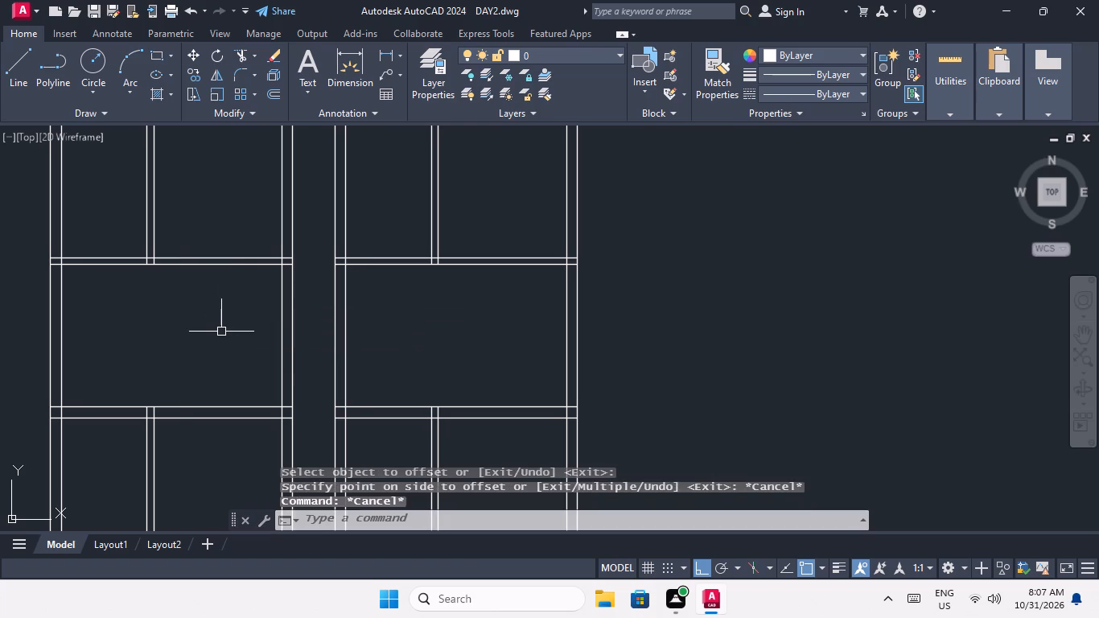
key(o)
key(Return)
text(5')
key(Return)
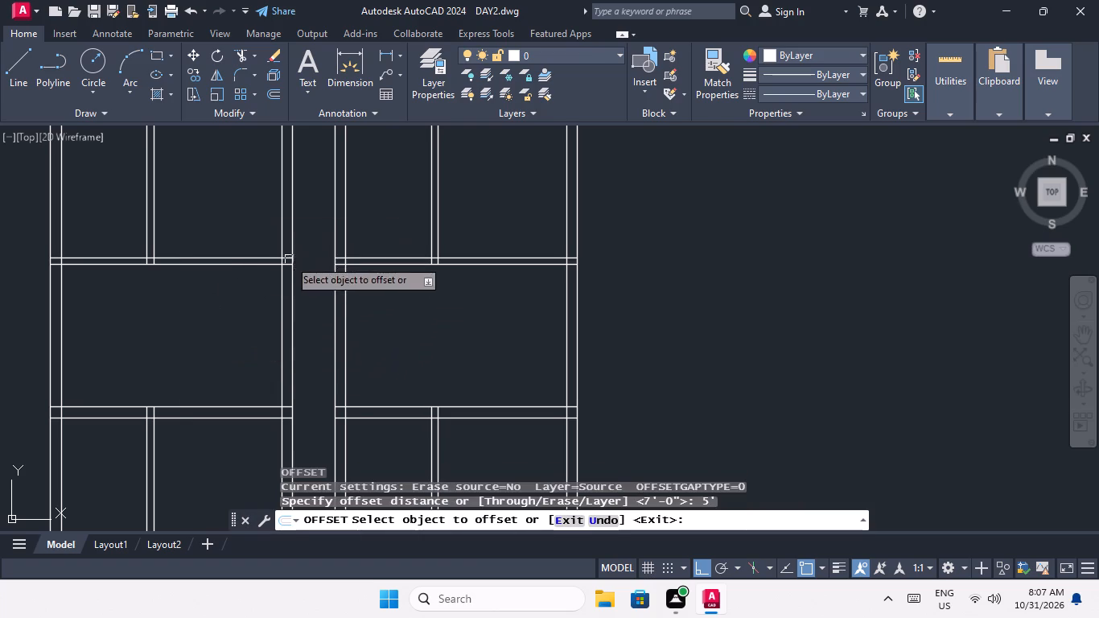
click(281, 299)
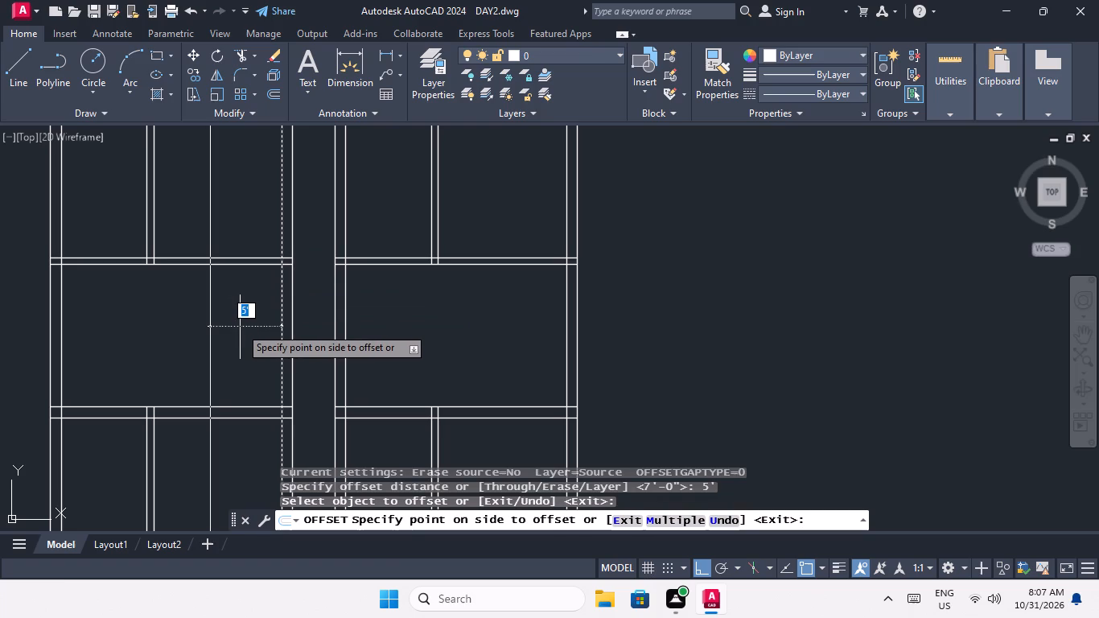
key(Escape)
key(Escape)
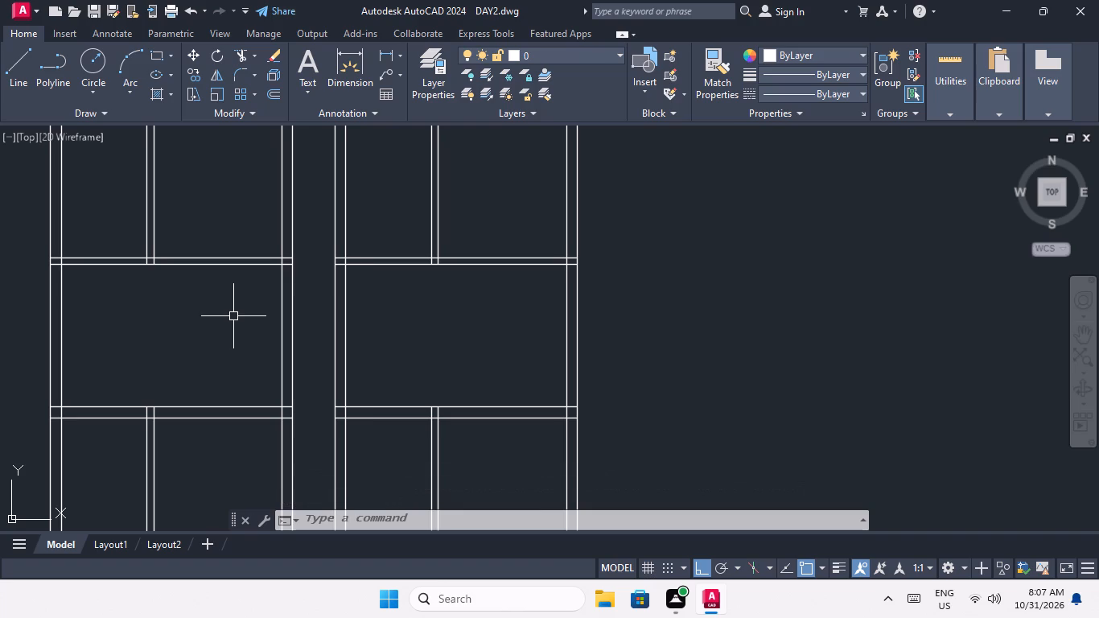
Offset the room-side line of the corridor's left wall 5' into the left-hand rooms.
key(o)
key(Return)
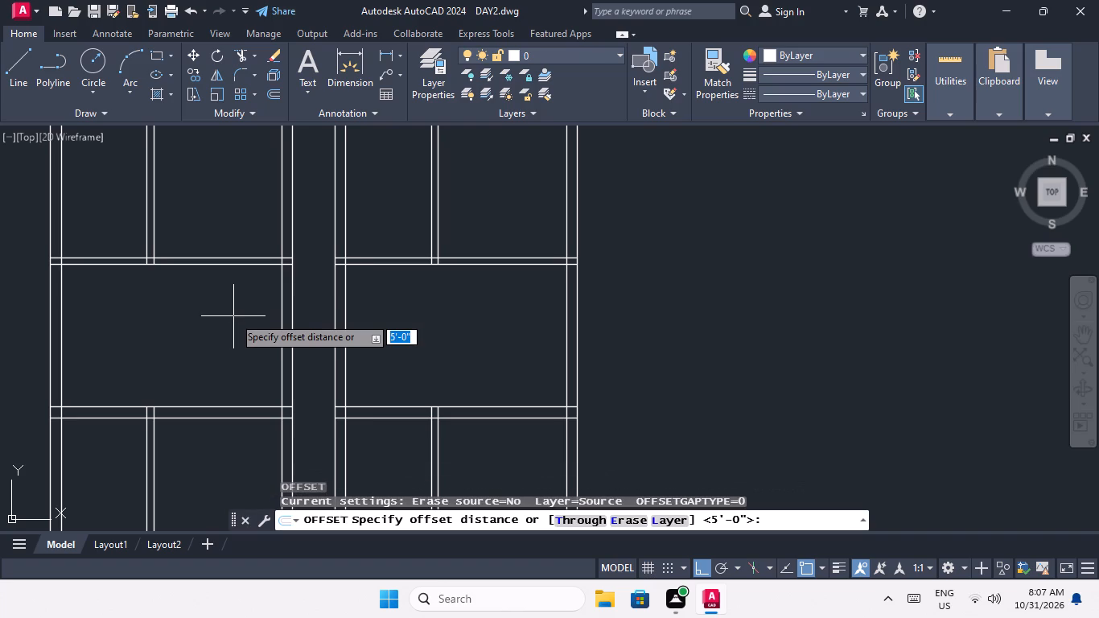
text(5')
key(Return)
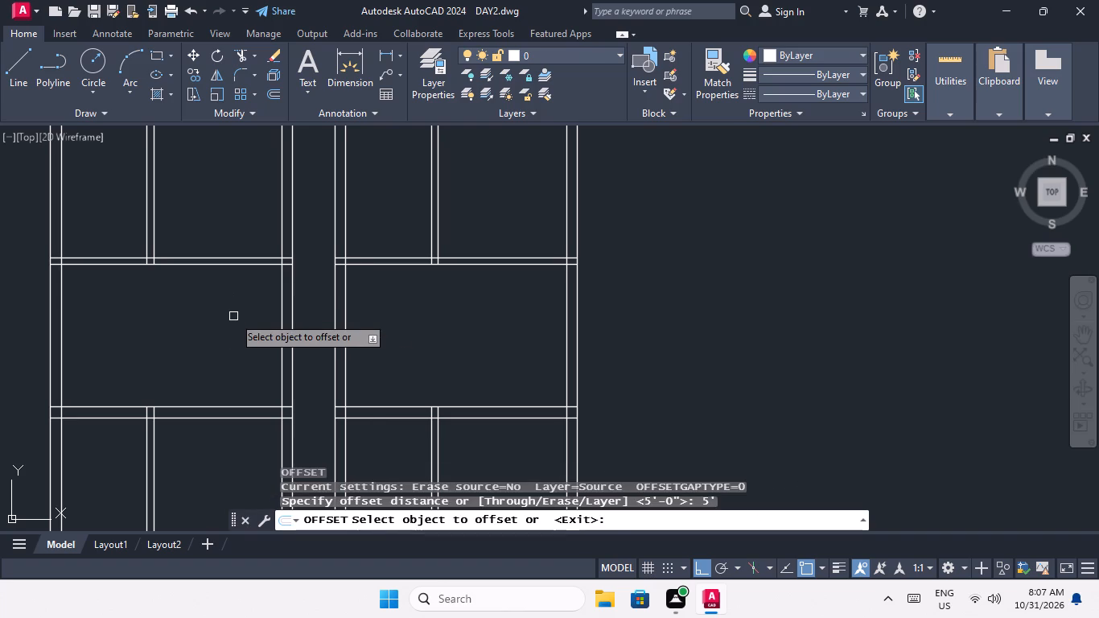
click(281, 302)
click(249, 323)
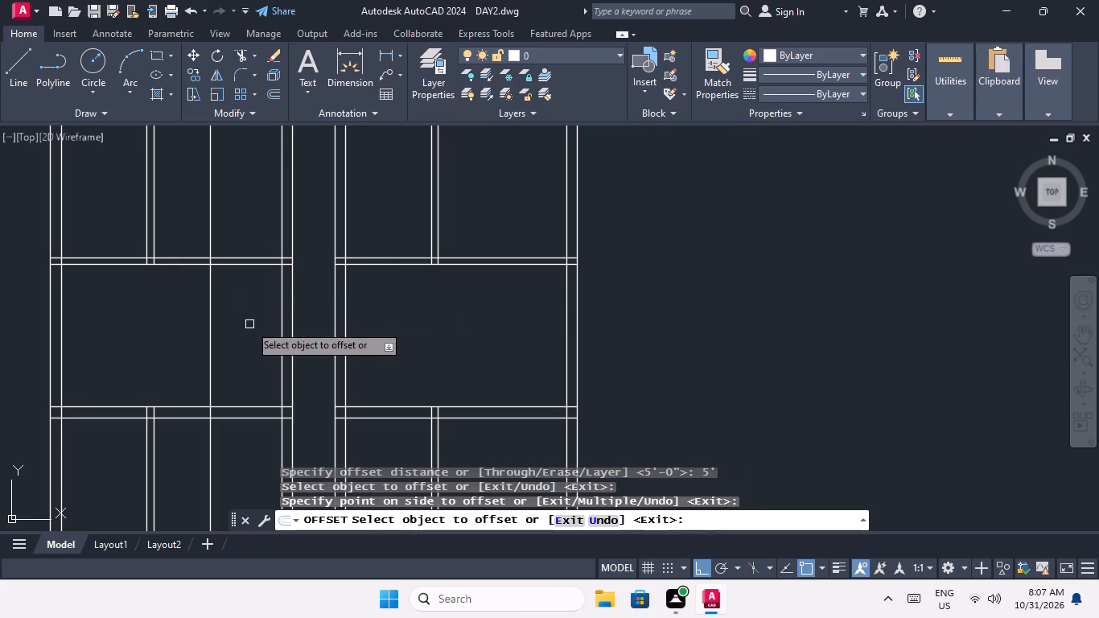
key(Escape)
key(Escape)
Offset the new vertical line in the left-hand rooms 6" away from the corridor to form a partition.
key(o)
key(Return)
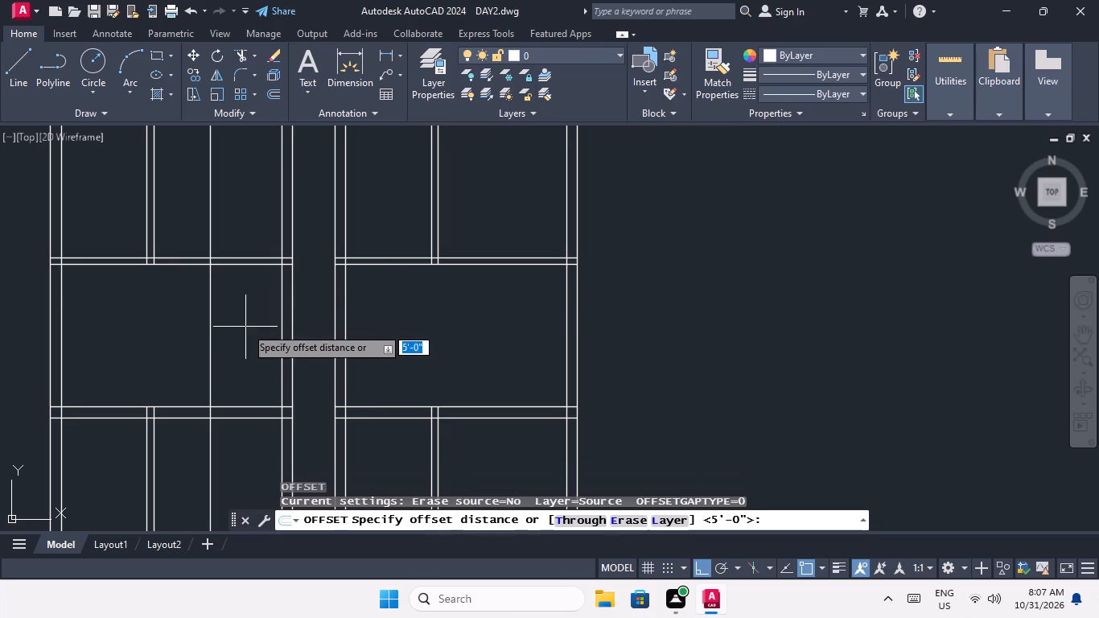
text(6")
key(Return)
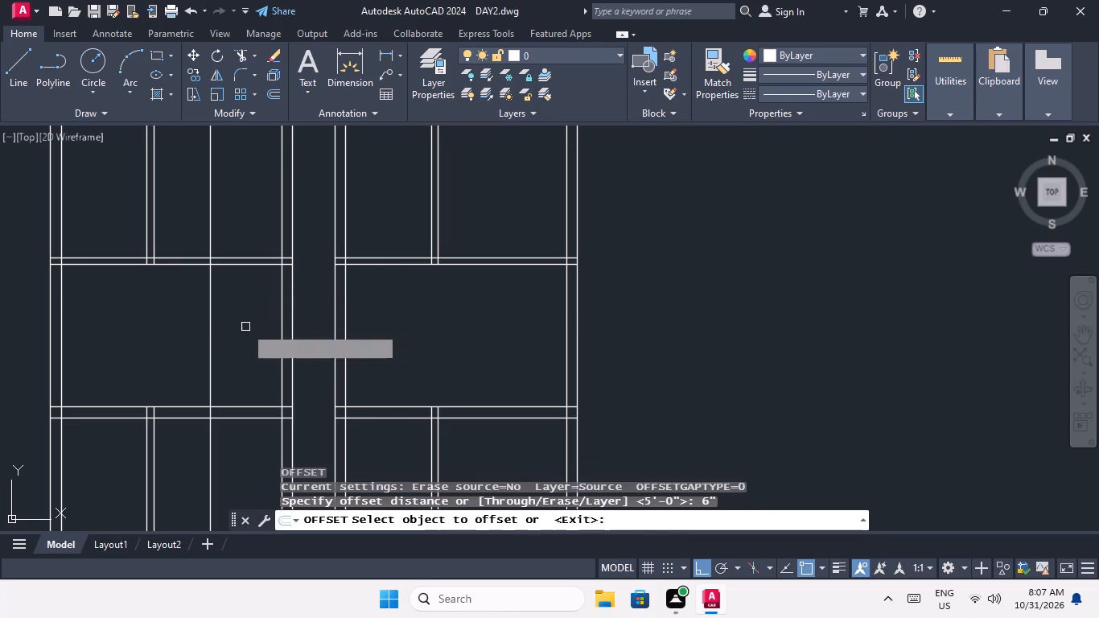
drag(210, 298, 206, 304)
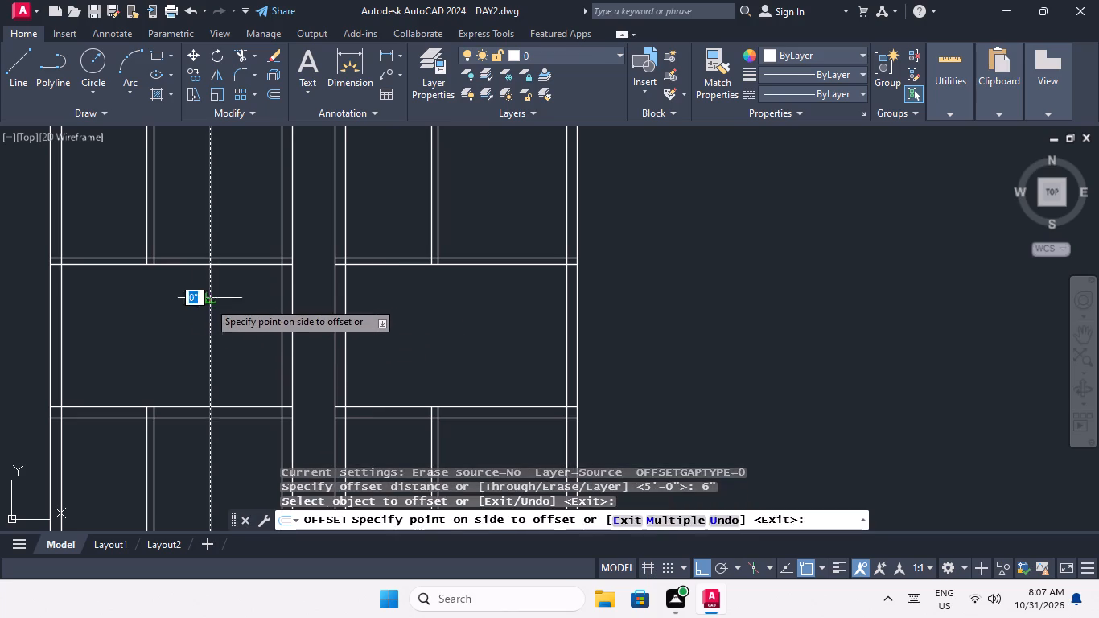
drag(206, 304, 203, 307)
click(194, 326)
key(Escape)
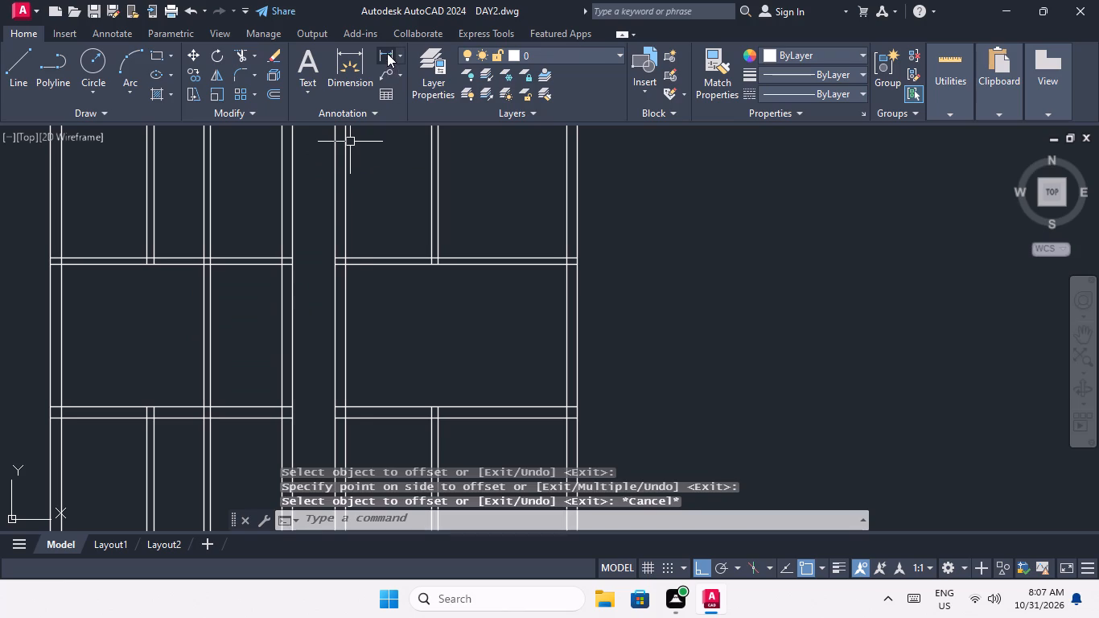
Measure the horizontal gap between the existing left-hand vertical partition and the new 6" partition with a linear dimension.
click(387, 53)
scroll(170, 285, up, 5)
middle_drag(173, 277, 254, 457)
scroll(183, 289, down, 1)
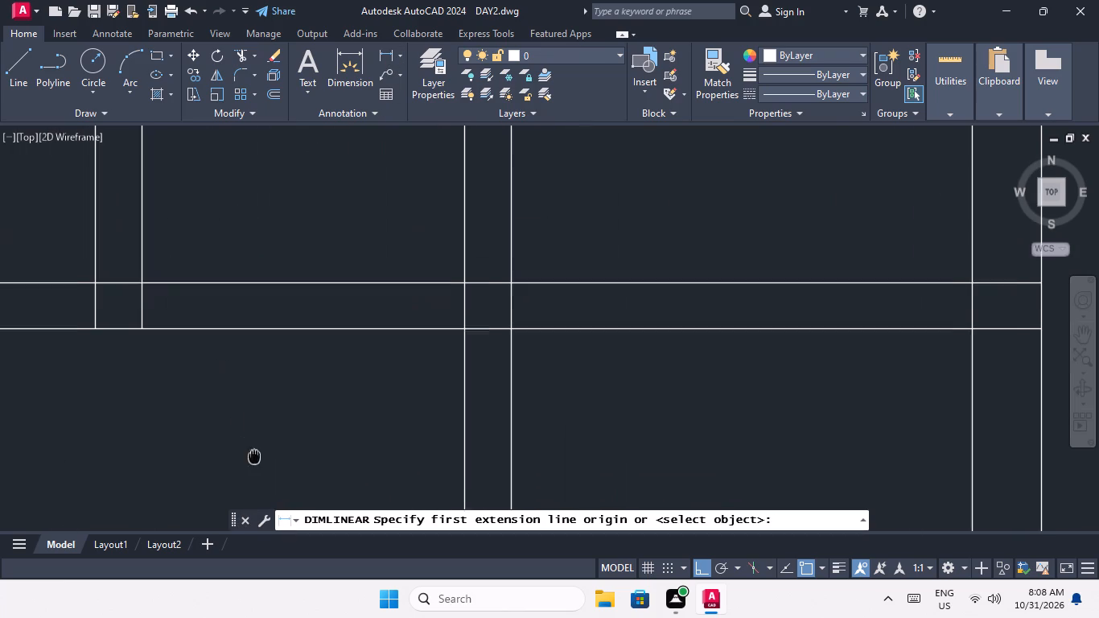
drag(138, 331, 147, 332)
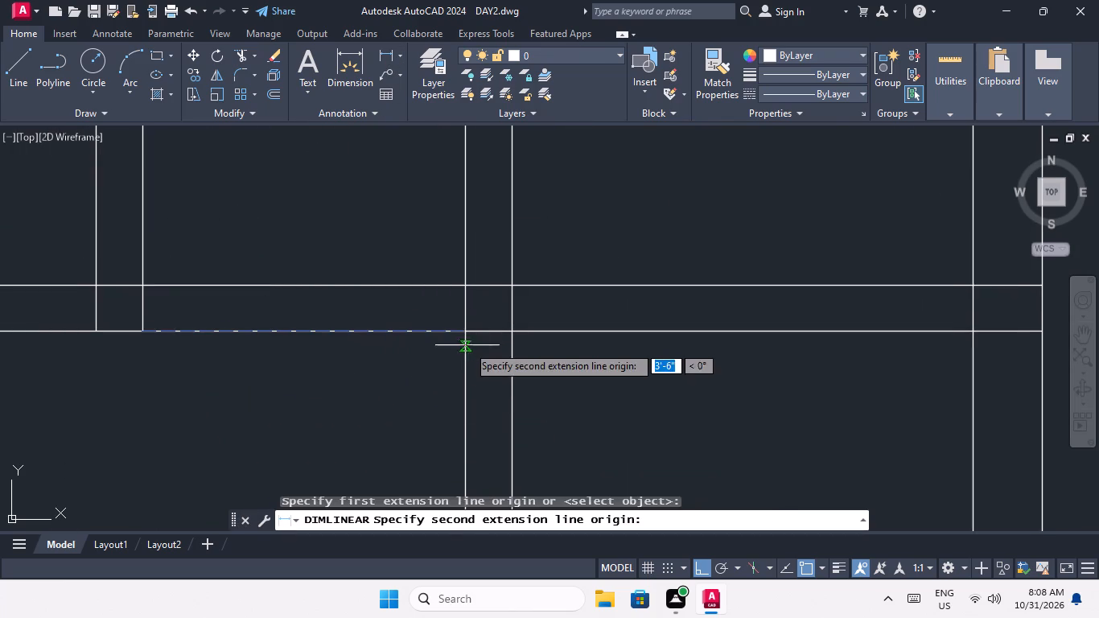
click(467, 334)
scroll(280, 402, up, 5)
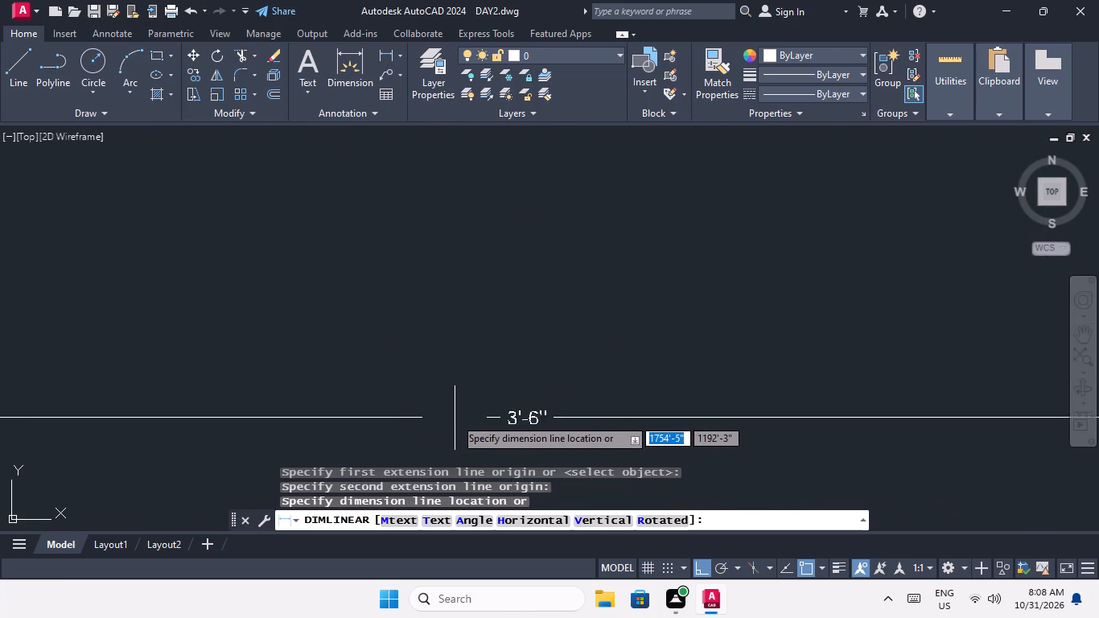
scroll(456, 414, up, 2)
middle_drag(445, 404, 377, 348)
scroll(431, 392, down, 1)
scroll(381, 344, down, 3)
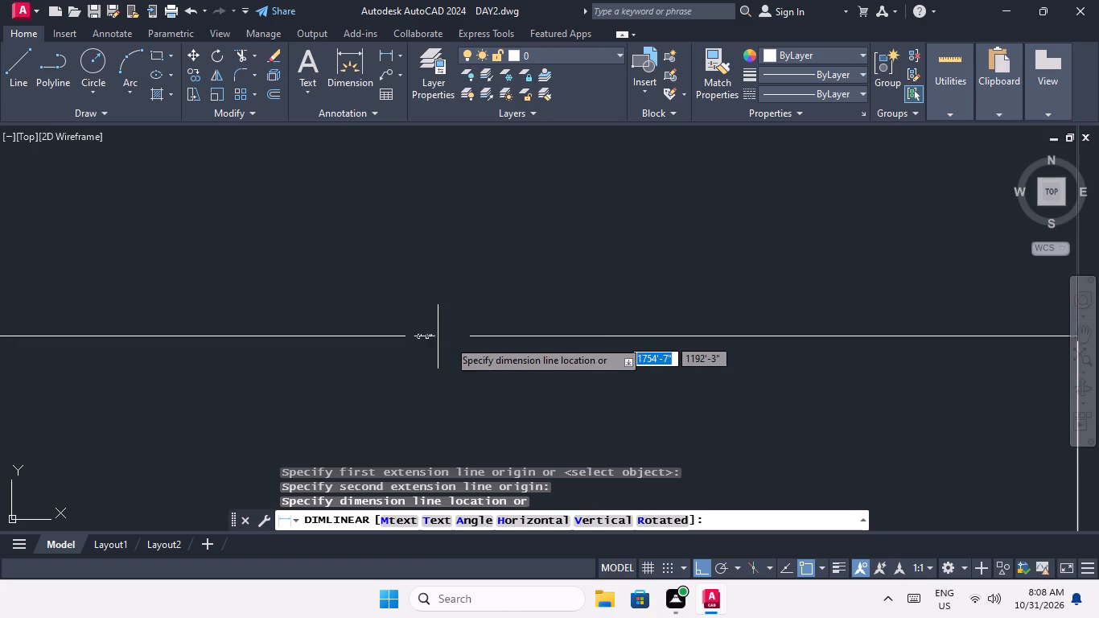
scroll(450, 337, down, 4)
middle_drag(481, 345, 272, 306)
scroll(294, 304, down, 1)
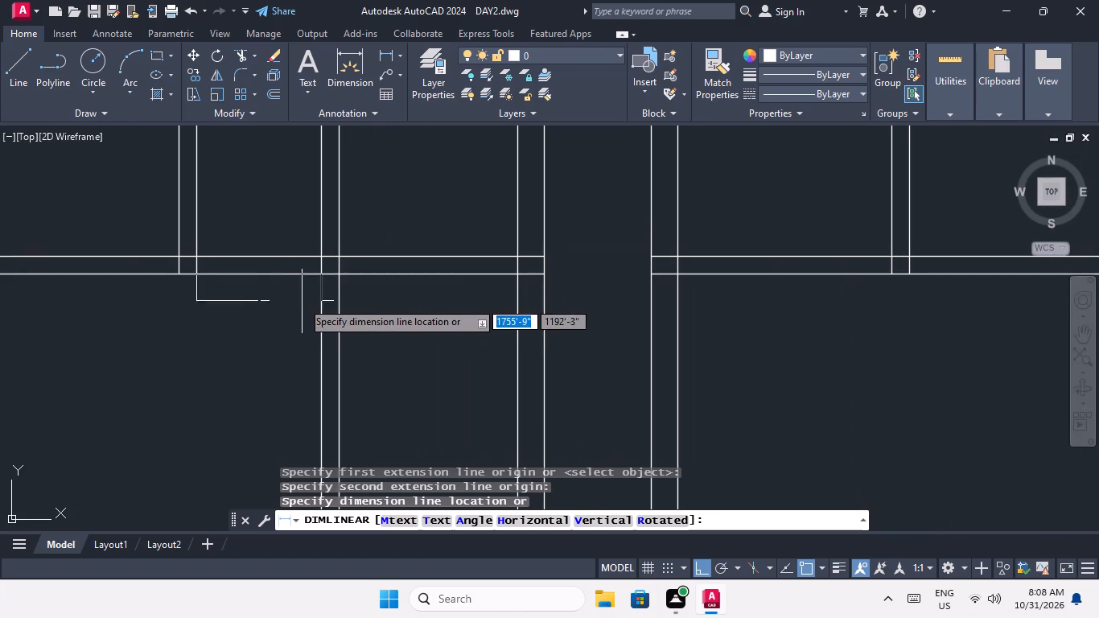
key(Escape)
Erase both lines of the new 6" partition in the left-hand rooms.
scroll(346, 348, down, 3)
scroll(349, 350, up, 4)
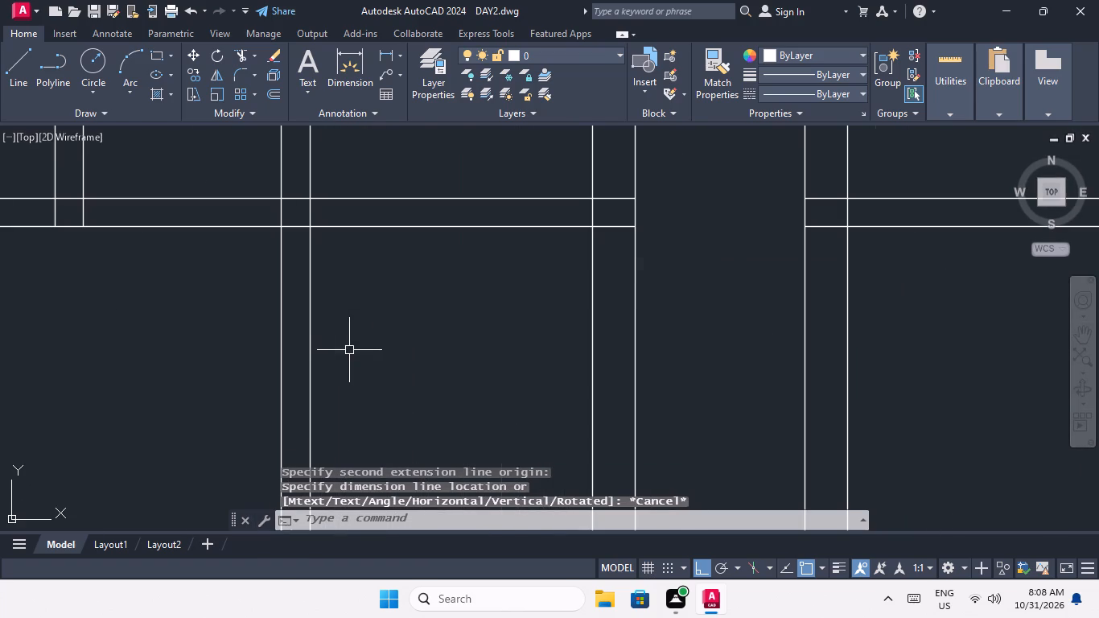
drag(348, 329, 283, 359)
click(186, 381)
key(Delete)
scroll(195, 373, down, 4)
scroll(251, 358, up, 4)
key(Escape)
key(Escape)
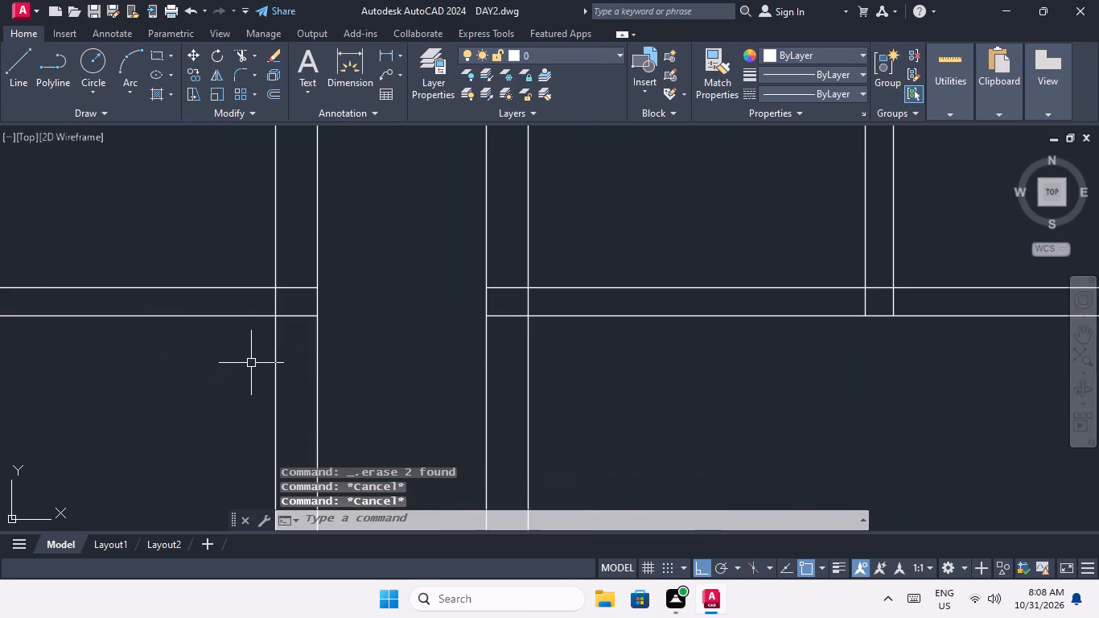
Offset the left corridor wall's room-side line and the right outer wall's inner line 4'6" leftward into the rooms.
key(o)
key(Return)
text(4'6")
key(Return)
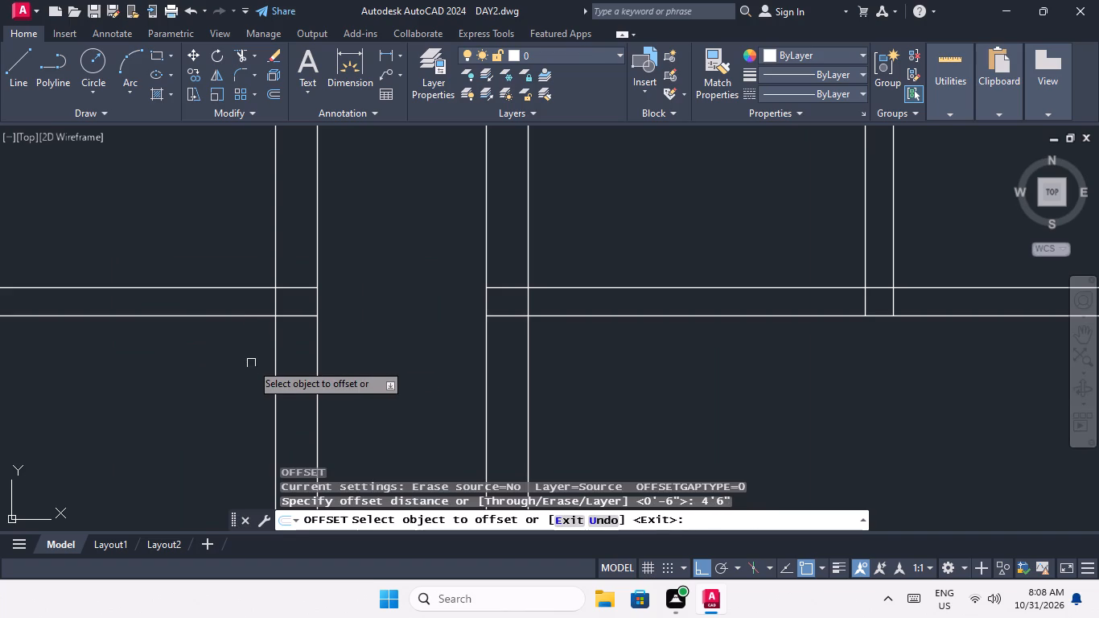
scroll(273, 352, down, 4)
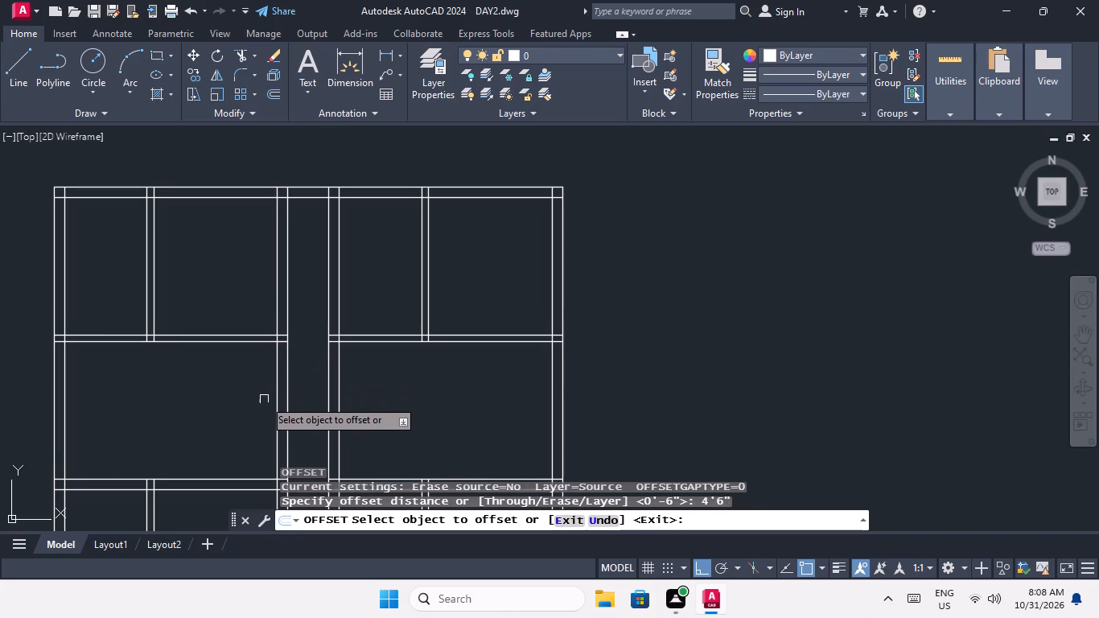
middle_drag(263, 397, 274, 345)
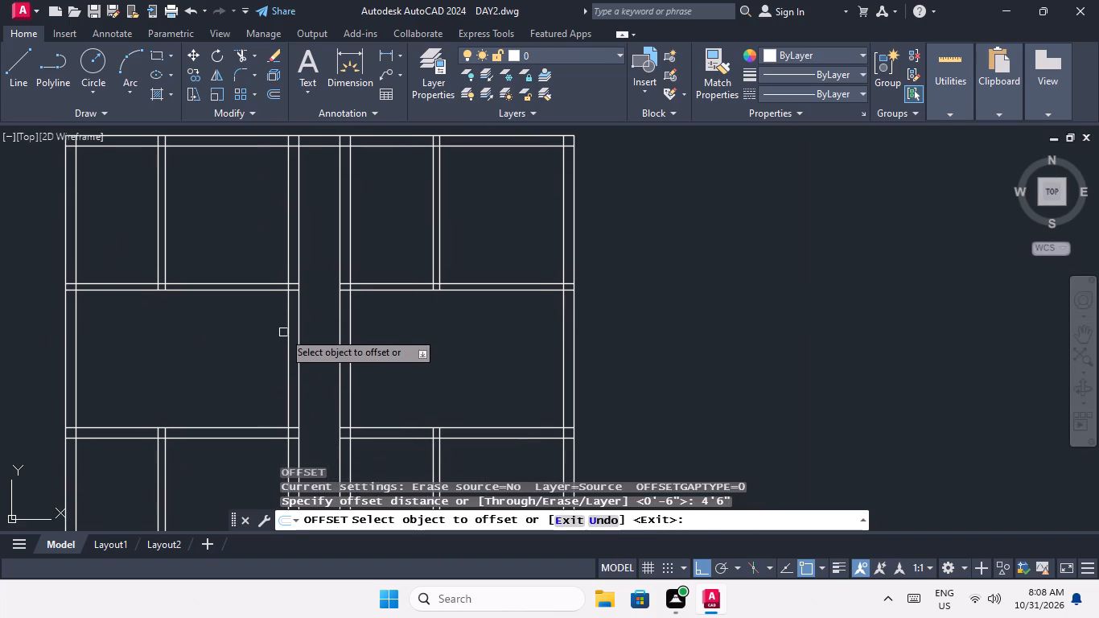
click(286, 327)
click(249, 354)
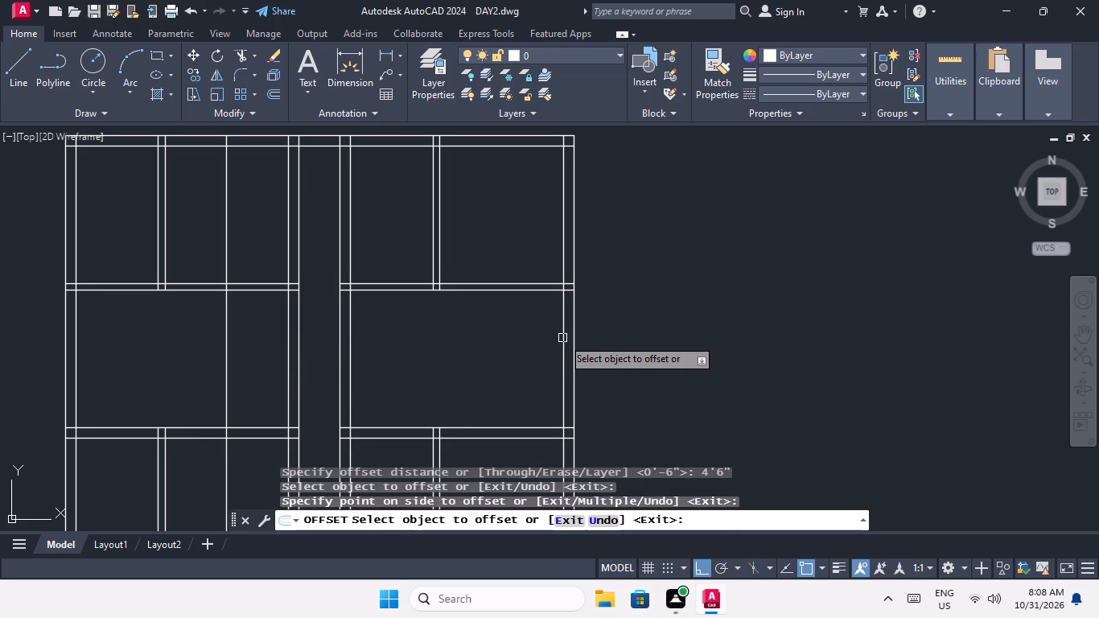
click(562, 338)
click(536, 357)
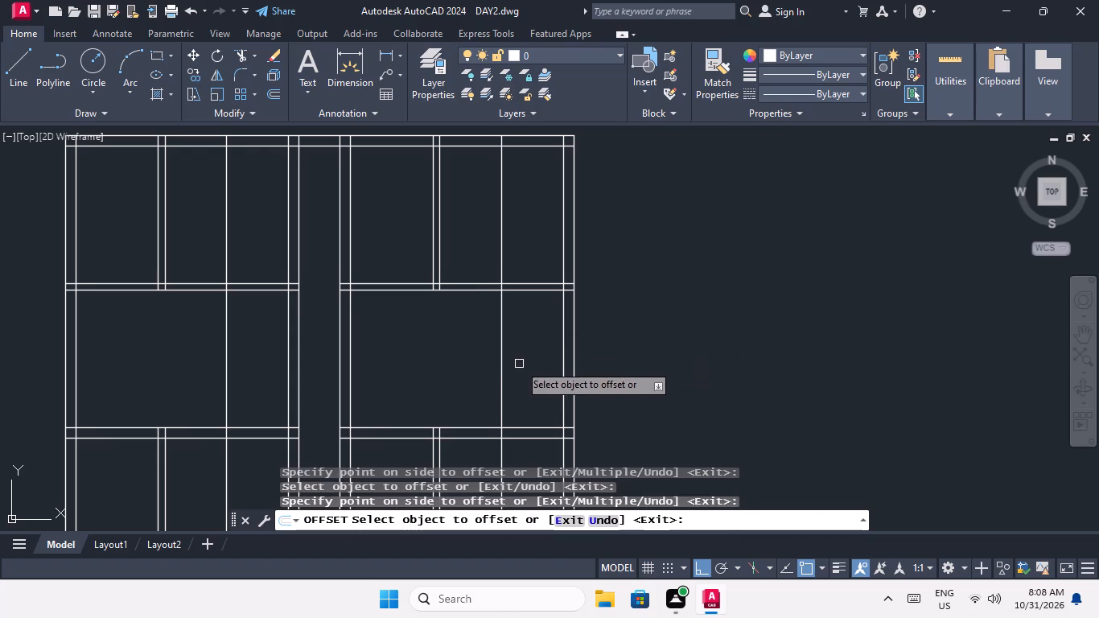
key(Escape)
key(Escape)
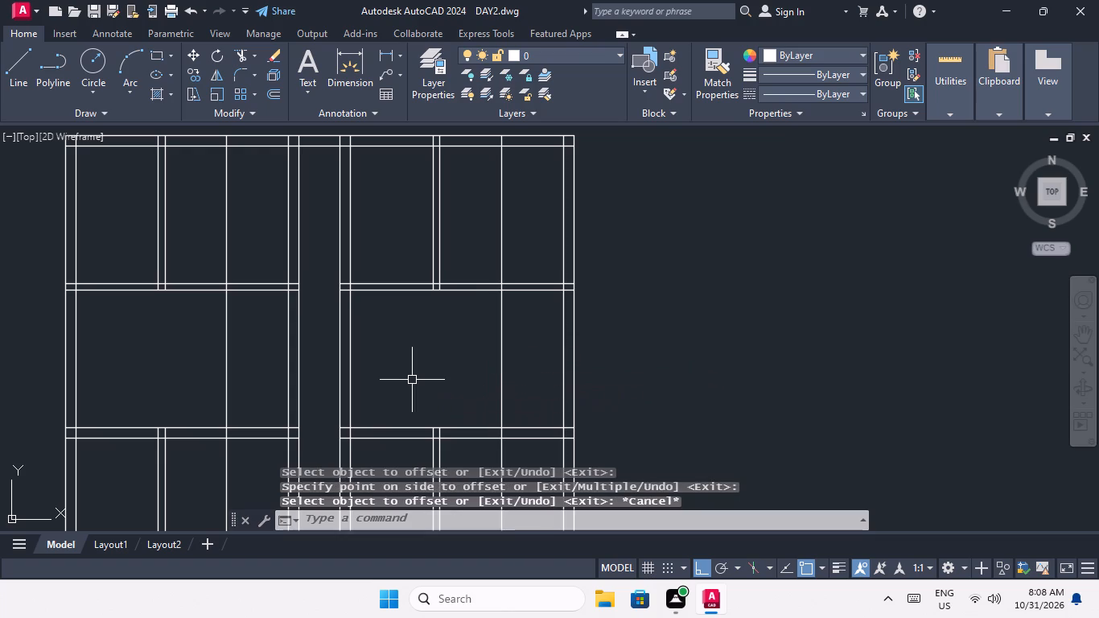
Offset both new vertical lines 6" to the left to form a partition on each side of the corridor.
key(o)
key(Return)
text(6")
key(Return)
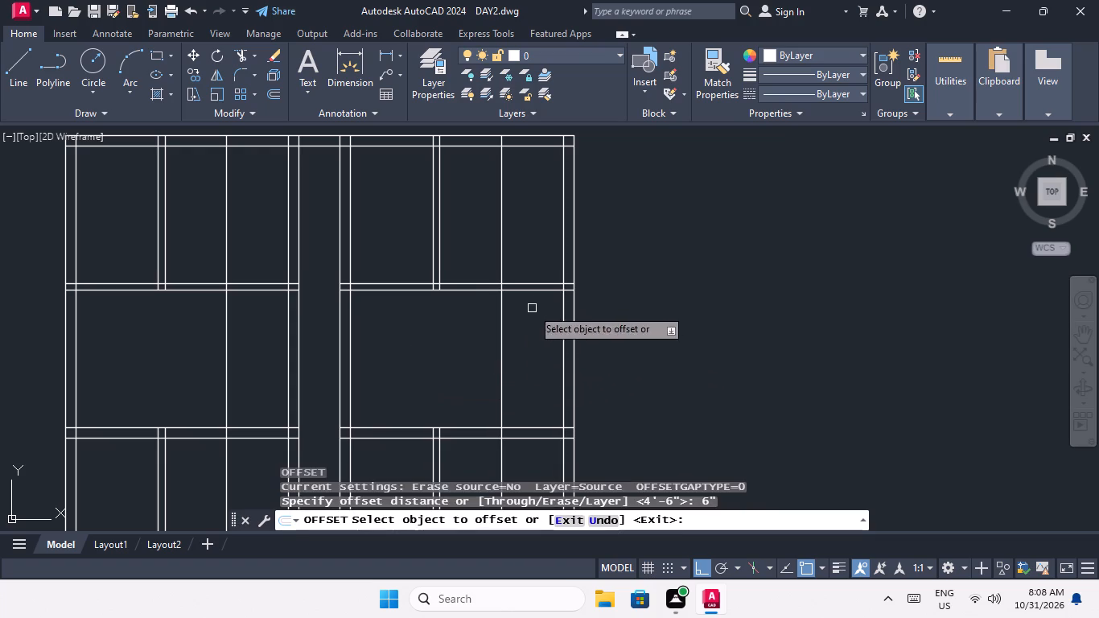
drag(501, 354, 496, 365)
click(488, 373)
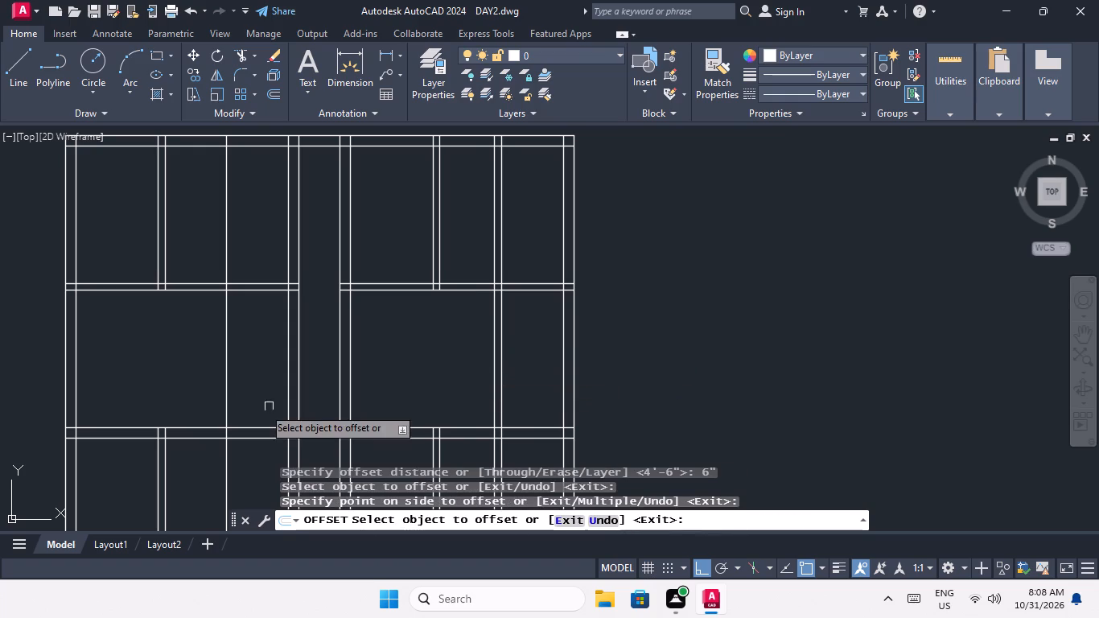
drag(224, 359, 205, 369)
click(187, 385)
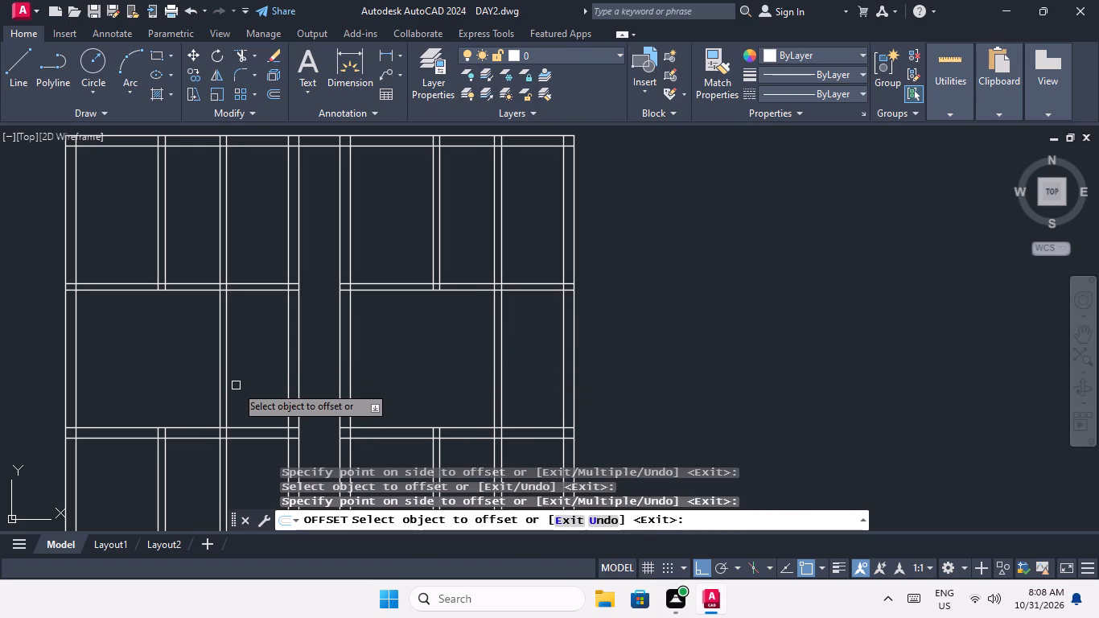
key(Escape)
key(Escape)
key(Escape)
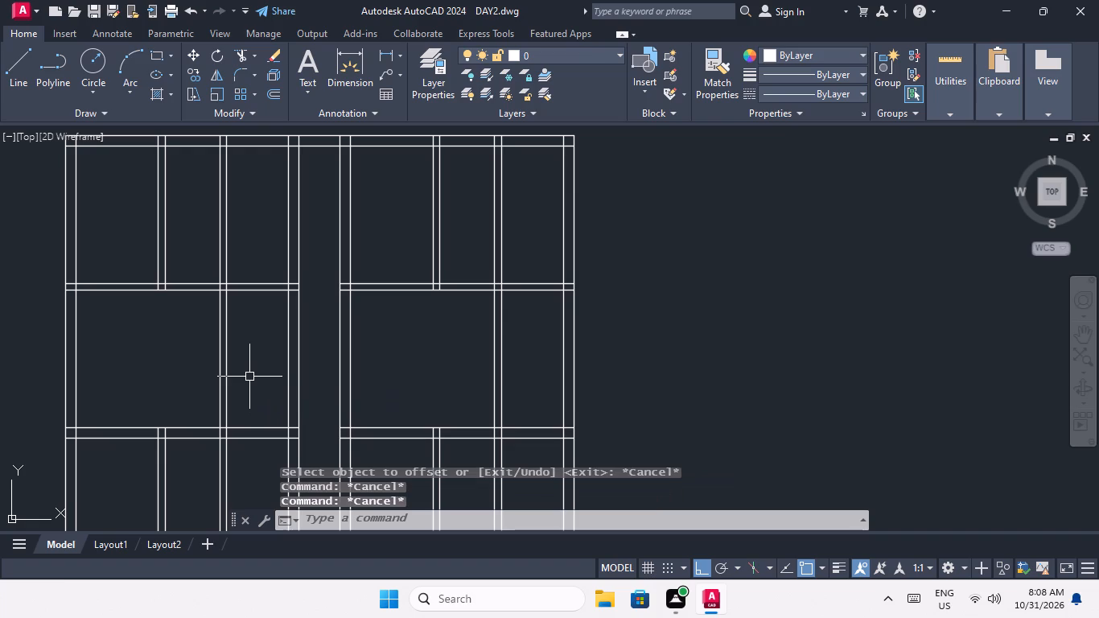
Trim both new 6" partitions' lines where they cross the top outer wall.
text(TR)
key(space)
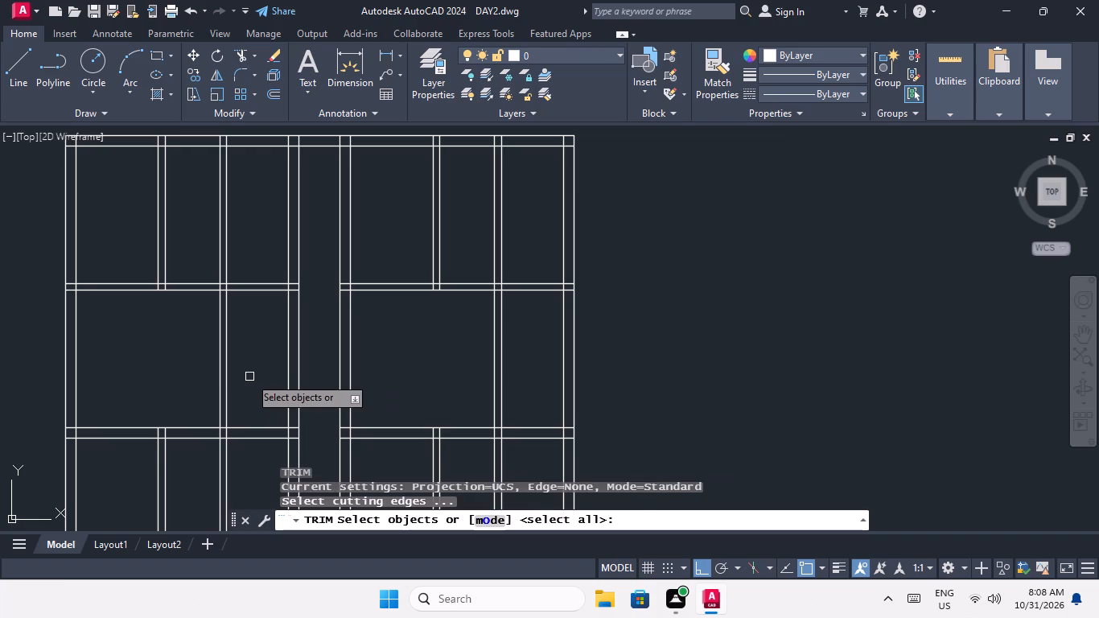
key(space)
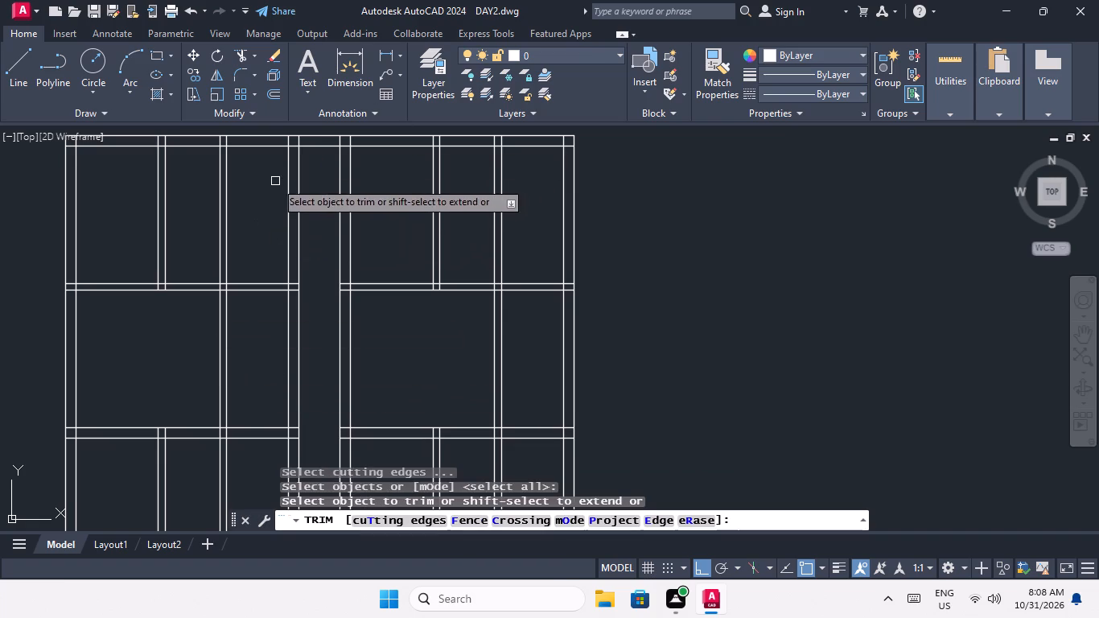
middle_drag(263, 188, 286, 265)
scroll(245, 207, up, 4)
drag(300, 268, 254, 277)
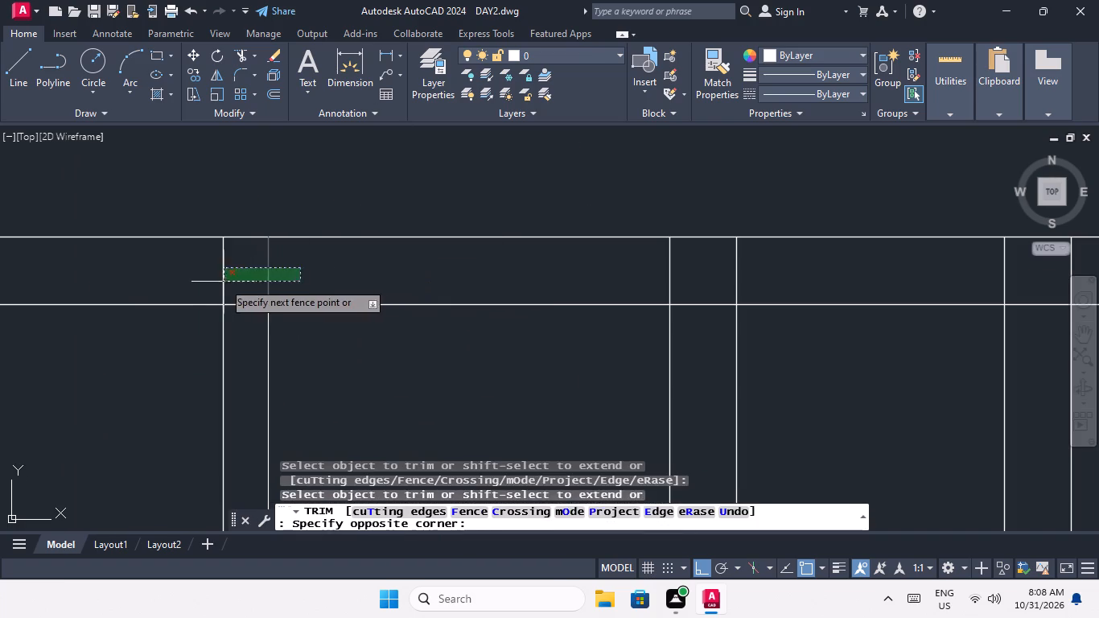
click(201, 286)
scroll(205, 254, down, 5)
scroll(377, 255, up, 5)
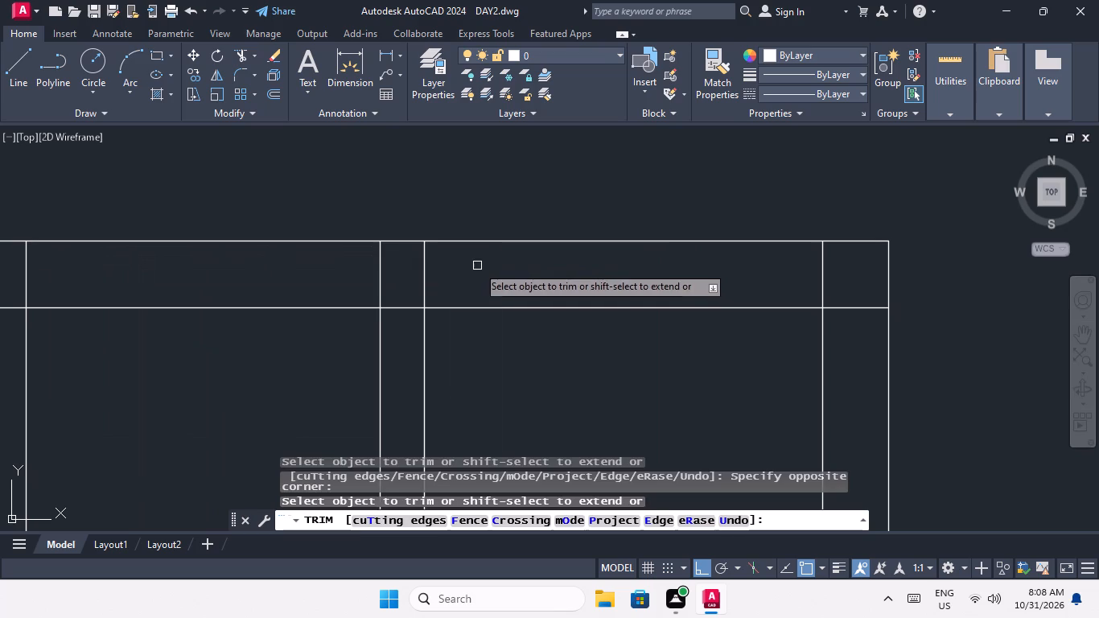
drag(476, 264, 417, 282)
click(352, 282)
Trim the new partition lines out of the top-row rooms on both sides of the corridor.
scroll(354, 278, down, 5)
drag(377, 314, 368, 318)
click(341, 328)
scroll(197, 323, up, 3)
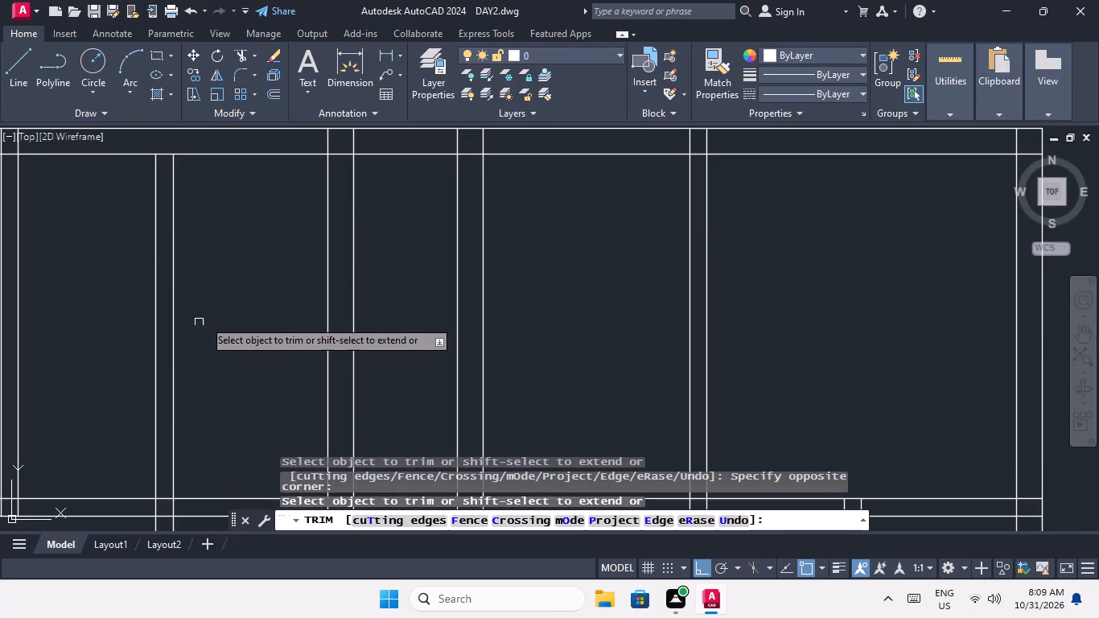
drag(223, 307, 162, 384)
click(146, 393)
Trim the new left-hand partition out of the third-row room and the wall above it.
scroll(146, 356, down, 5)
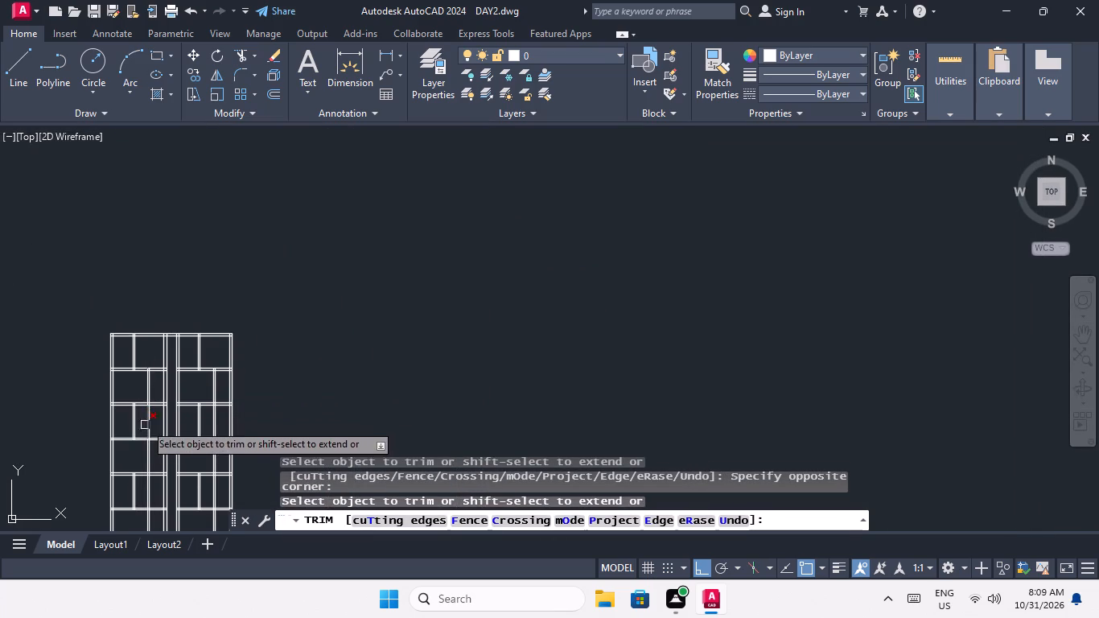
scroll(142, 417, up, 4)
middle_drag(147, 425, 152, 397)
scroll(151, 400, down, 2)
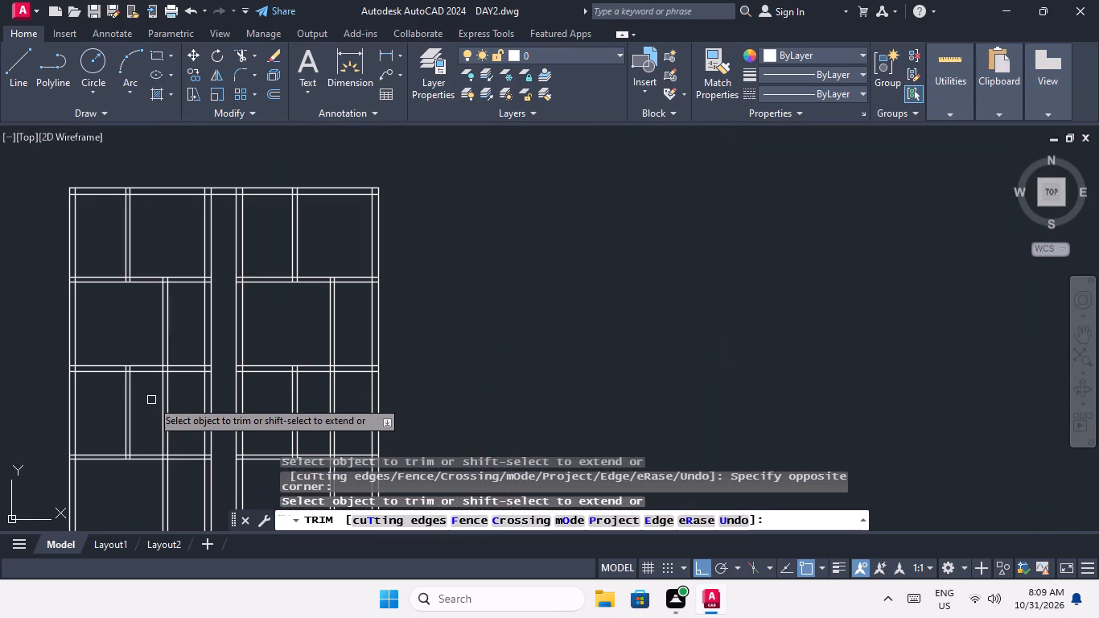
scroll(163, 379, up, 3)
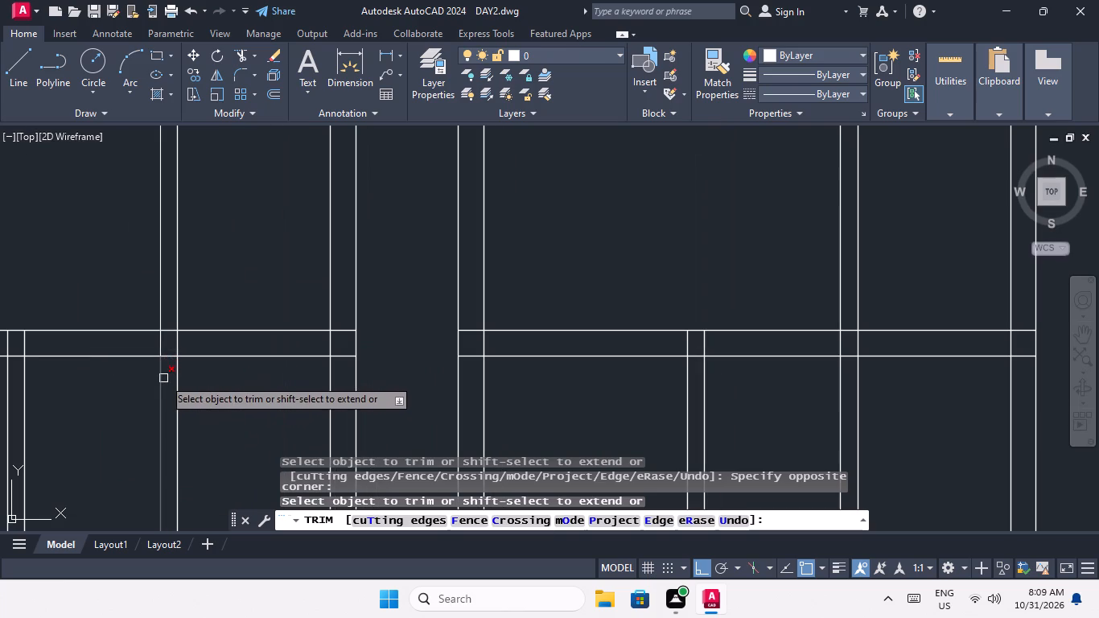
scroll(167, 340, up, 3)
drag(281, 340, 232, 370)
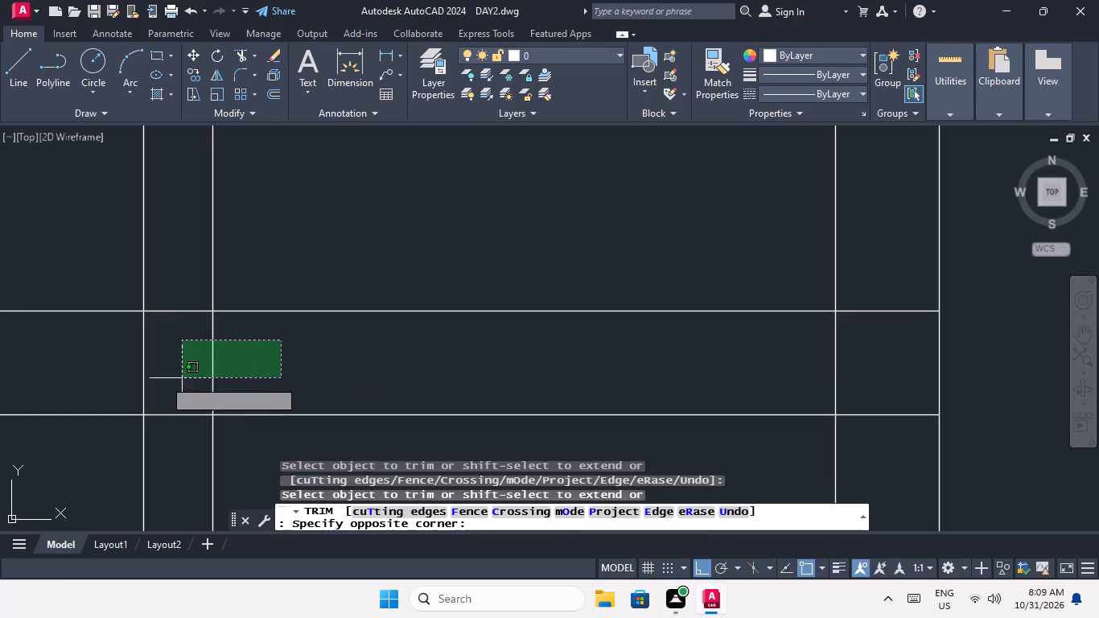
click(93, 379)
scroll(127, 360, down, 5)
middle_drag(158, 405, 204, 298)
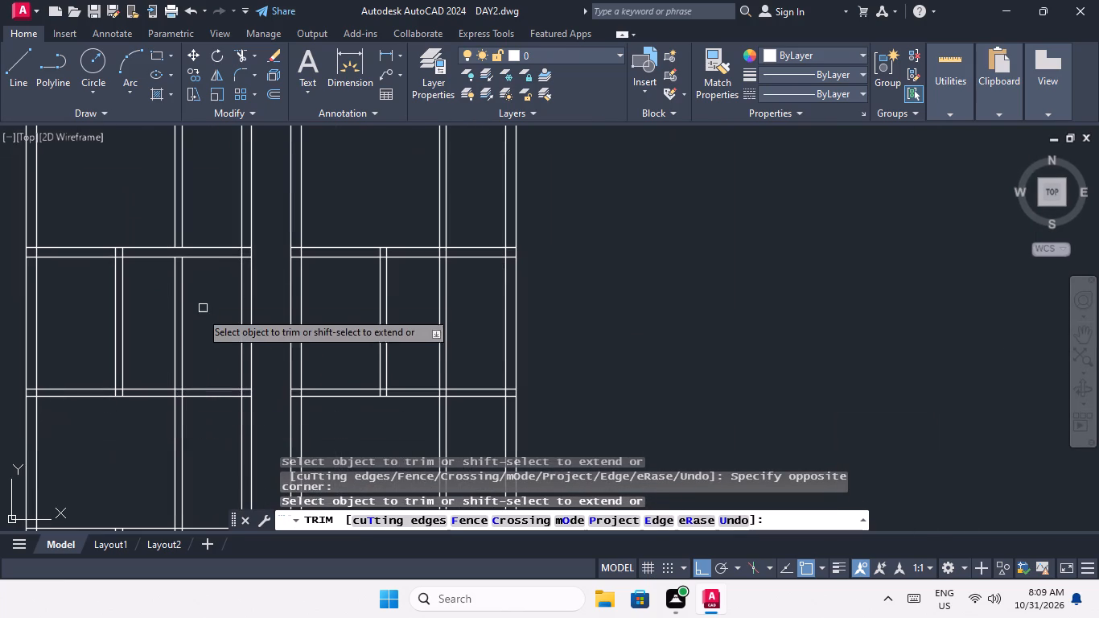
drag(204, 318, 191, 325)
click(144, 354)
Trim the new right-hand partition out of the third-row room and the wall above it.
scroll(169, 340, down, 3)
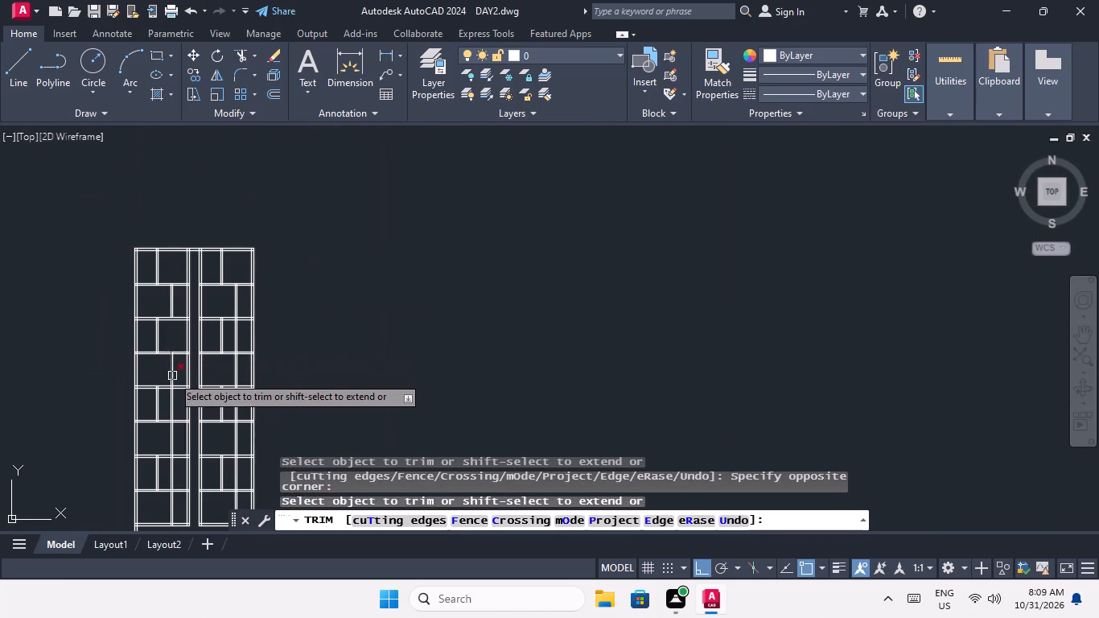
scroll(172, 374, up, 4)
middle_drag(191, 423, 223, 355)
scroll(220, 350, down, 2)
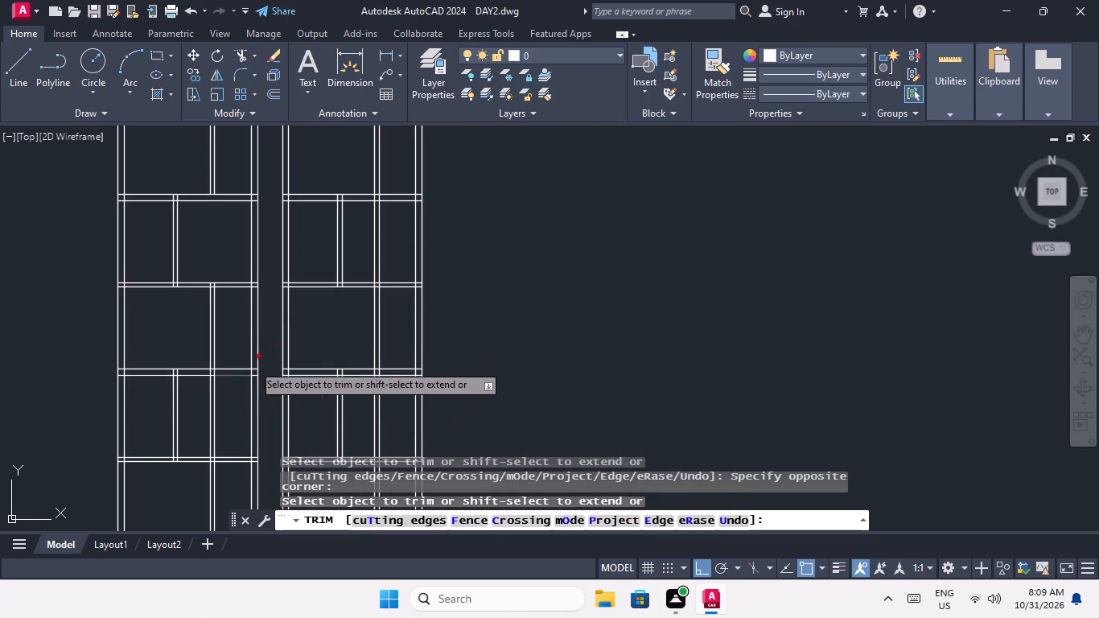
middle_drag(339, 336, 335, 375)
scroll(362, 239, up, 4)
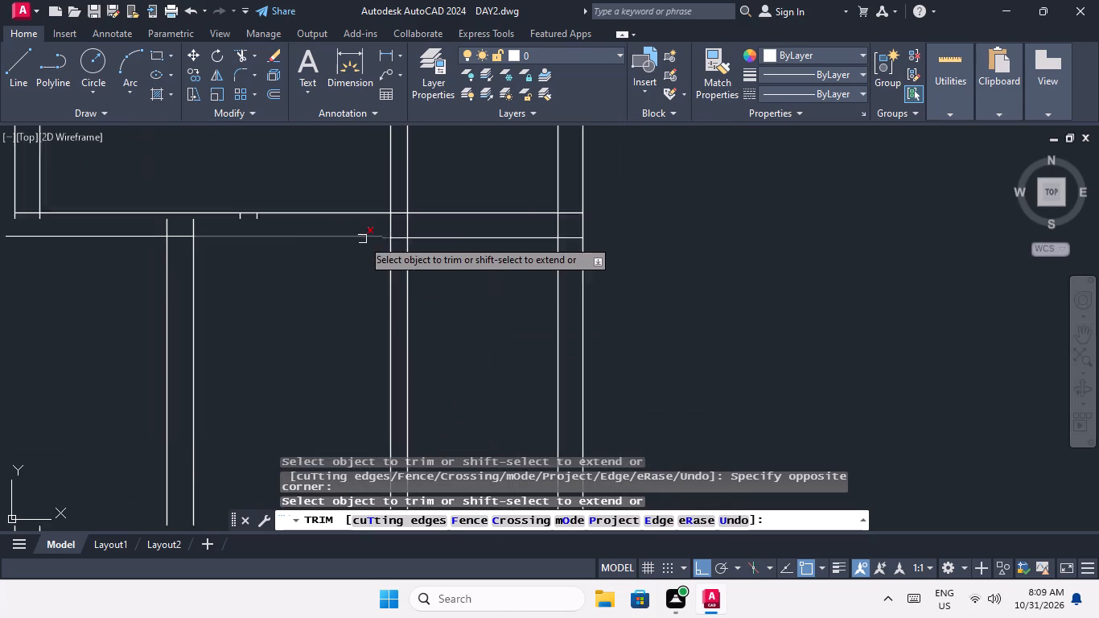
drag(459, 218, 429, 222)
click(393, 221)
drag(460, 294, 434, 348)
scroll(397, 362, down, 4)
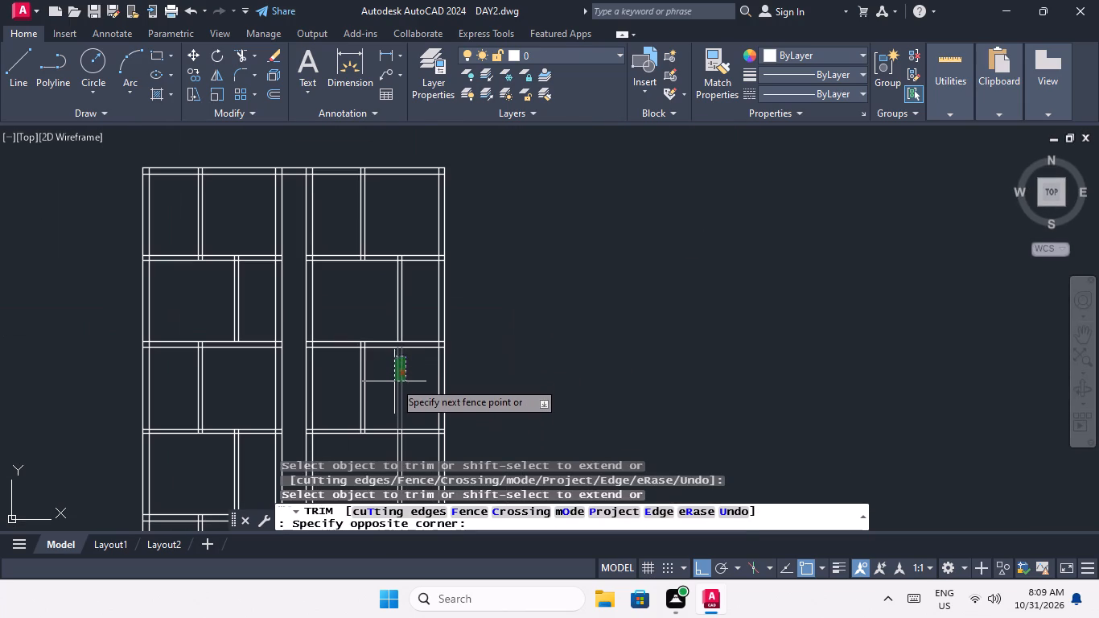
click(393, 383)
Trim the new left-hand partition out of the fifth-row room and the wall above it.
middle_drag(397, 381, 403, 290)
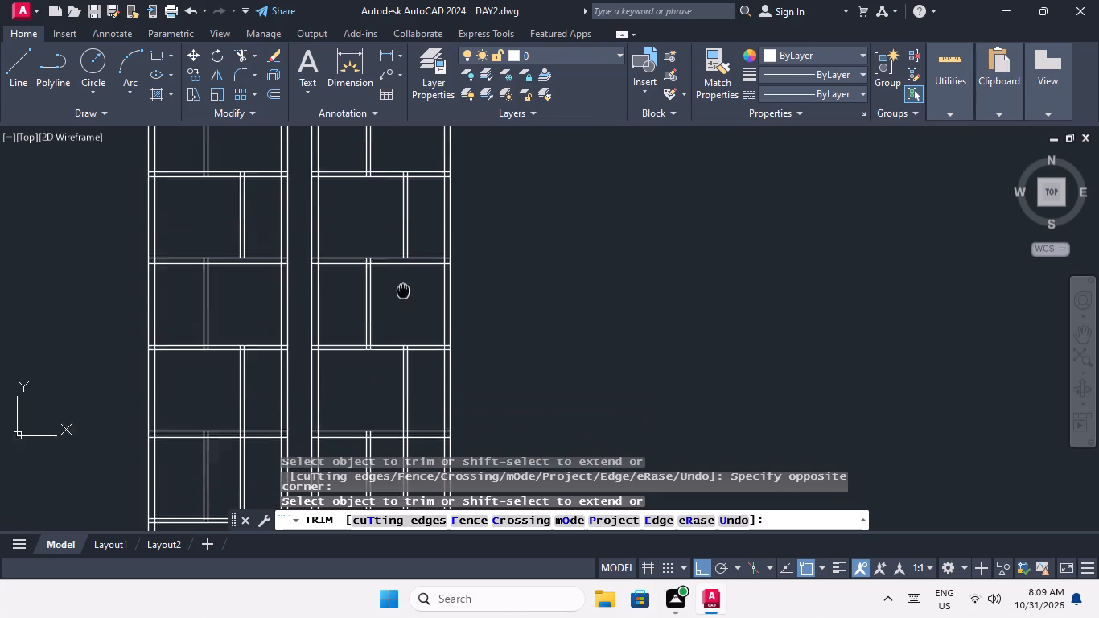
middle_drag(403, 290, 403, 262)
scroll(403, 263, down, 1)
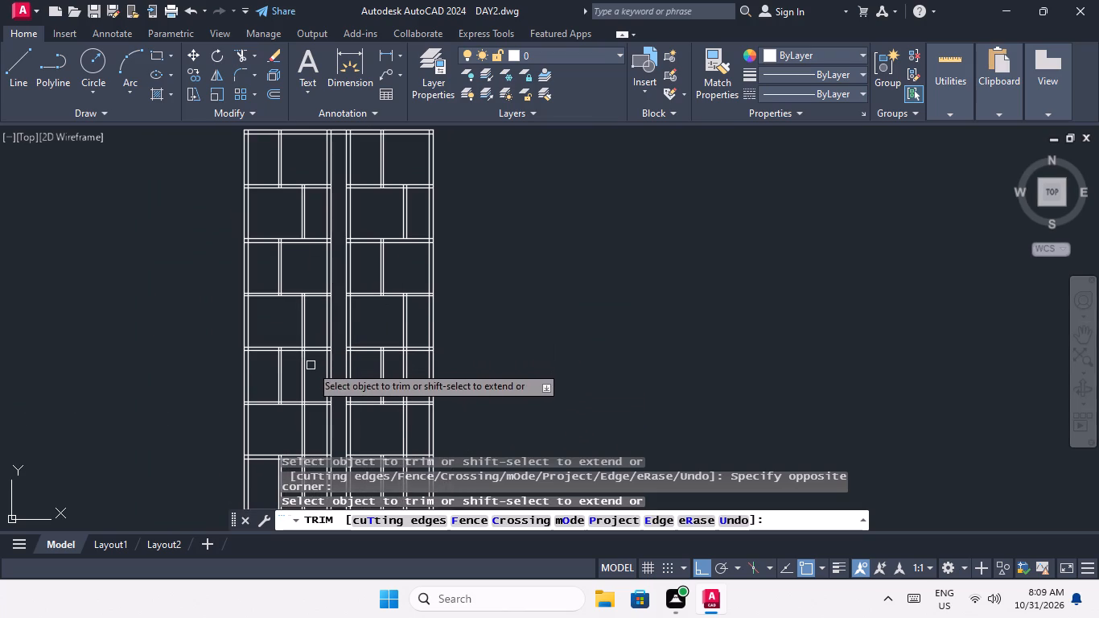
scroll(305, 357, up, 7)
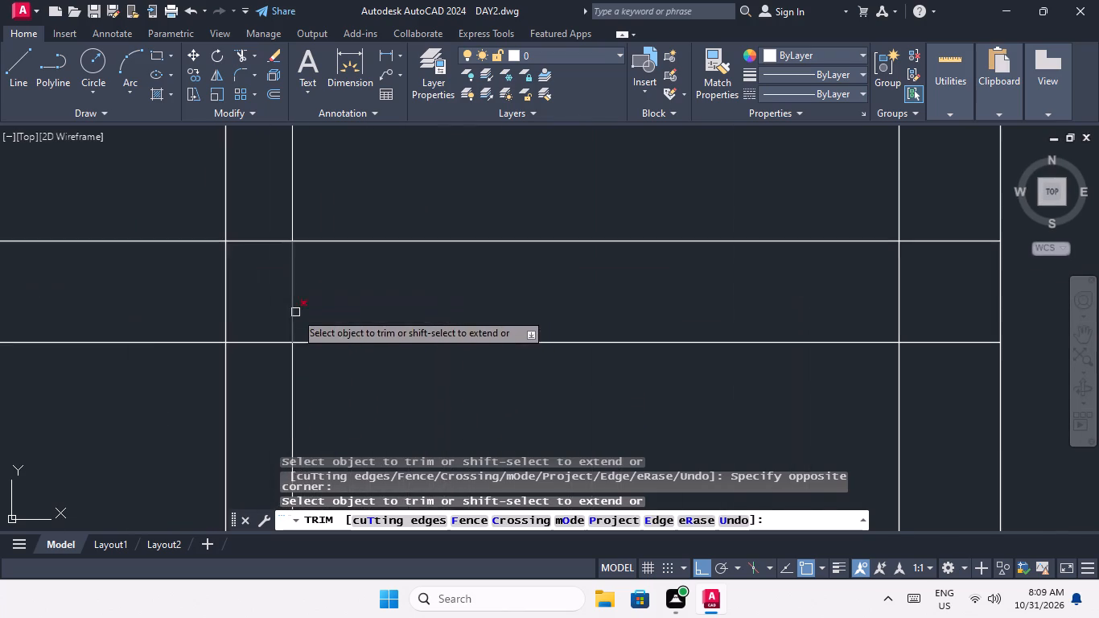
drag(312, 286, 184, 315)
click(153, 316)
scroll(183, 290, down, 4)
scroll(214, 350, down, 2)
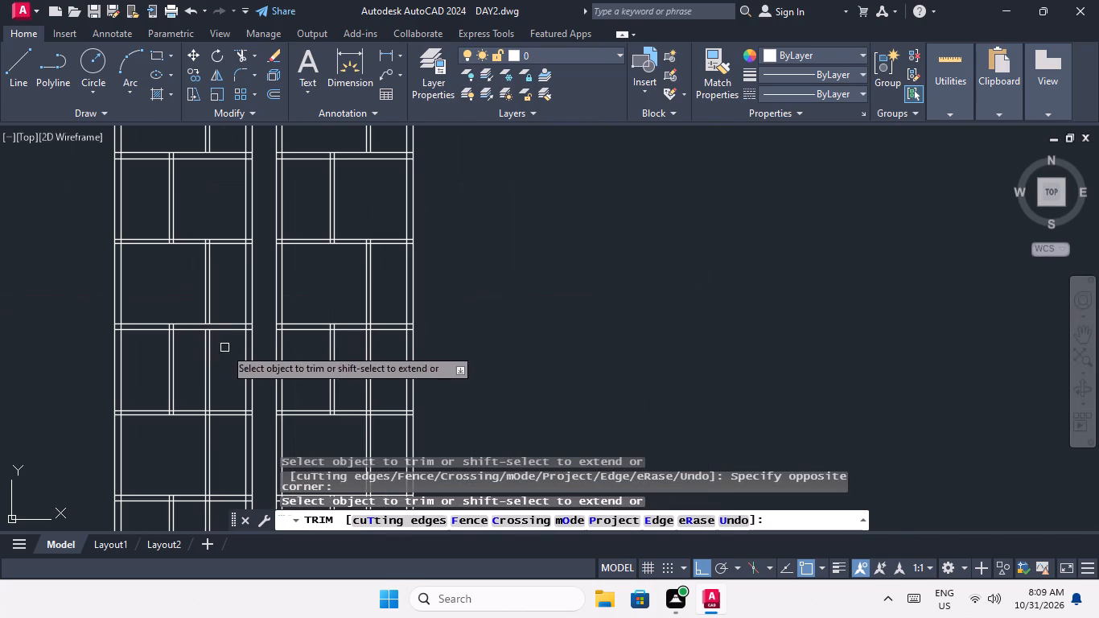
drag(224, 348, 208, 376)
click(197, 379)
Trim the new right-hand partition out of the fifth-row room and the wall above it.
scroll(203, 368, down, 2)
scroll(270, 357, up, 3)
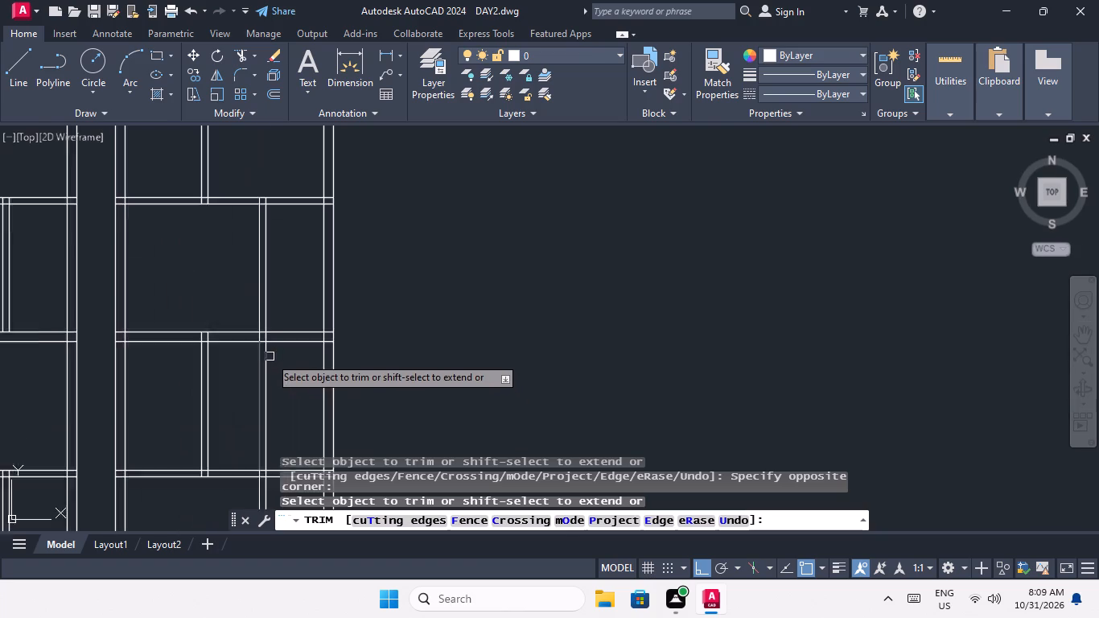
scroll(270, 356, up, 4)
drag(327, 317, 289, 330)
click(247, 335)
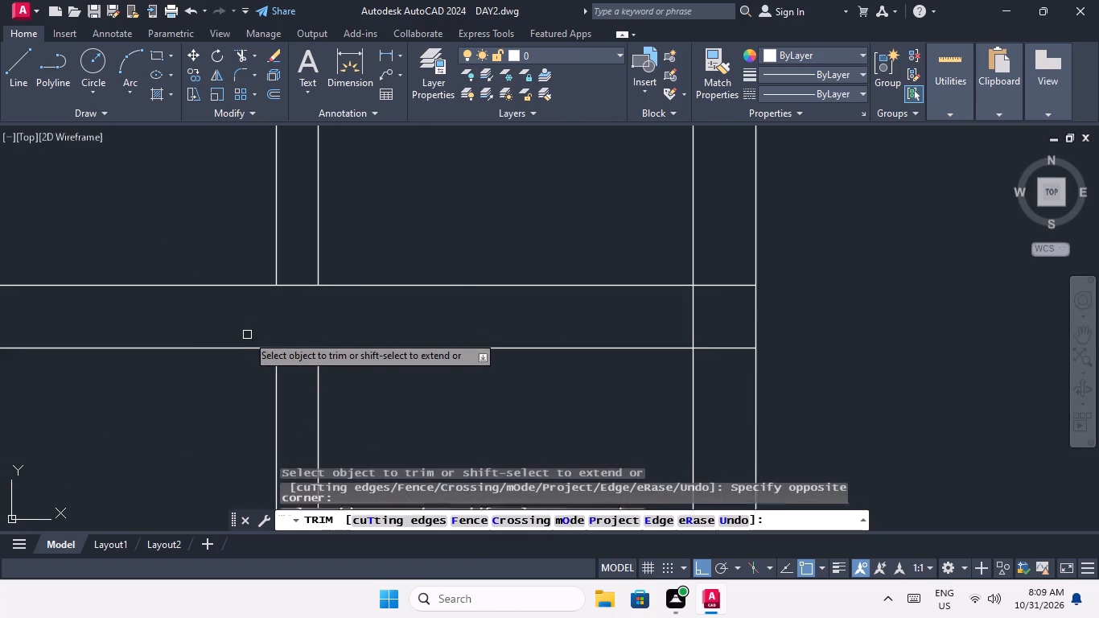
scroll(254, 327, down, 7)
scroll(270, 402, up, 3)
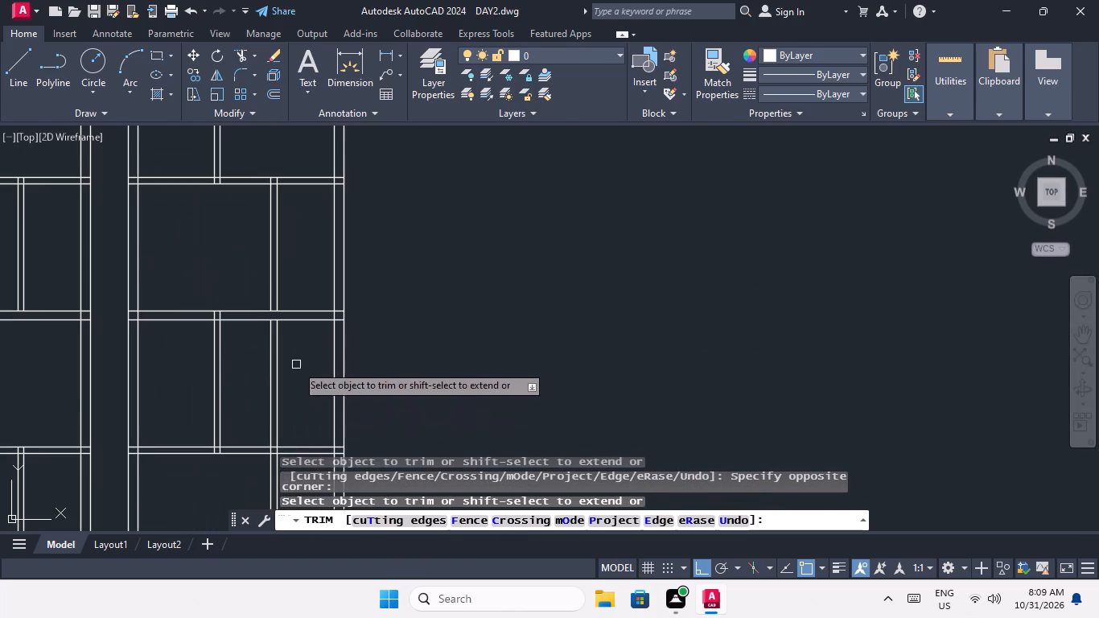
drag(295, 365, 286, 384)
click(261, 398)
Trim the right-hand partition lines where they cross the wall below the fifth-row room.
scroll(266, 385, down, 2)
scroll(274, 415, up, 4)
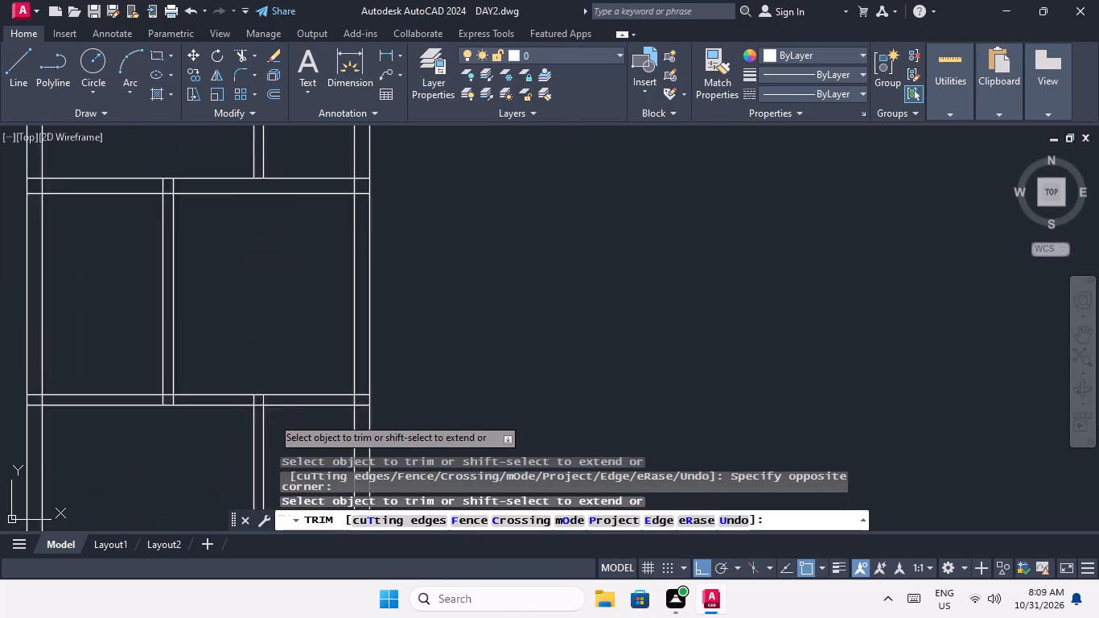
scroll(247, 398, up, 4)
drag(347, 365, 274, 388)
click(150, 393)
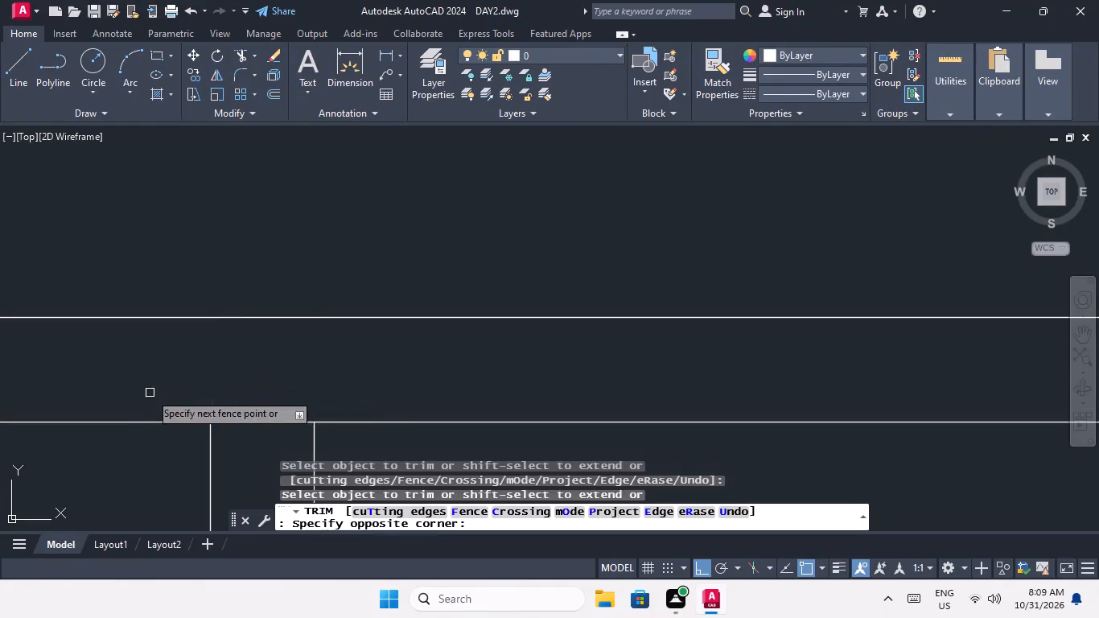
Trim the left block's right partition lines where they cross the wall below the fifth-row room.
scroll(186, 343, down, 5)
middle_drag(146, 408, 324, 385)
scroll(310, 393, down, 3)
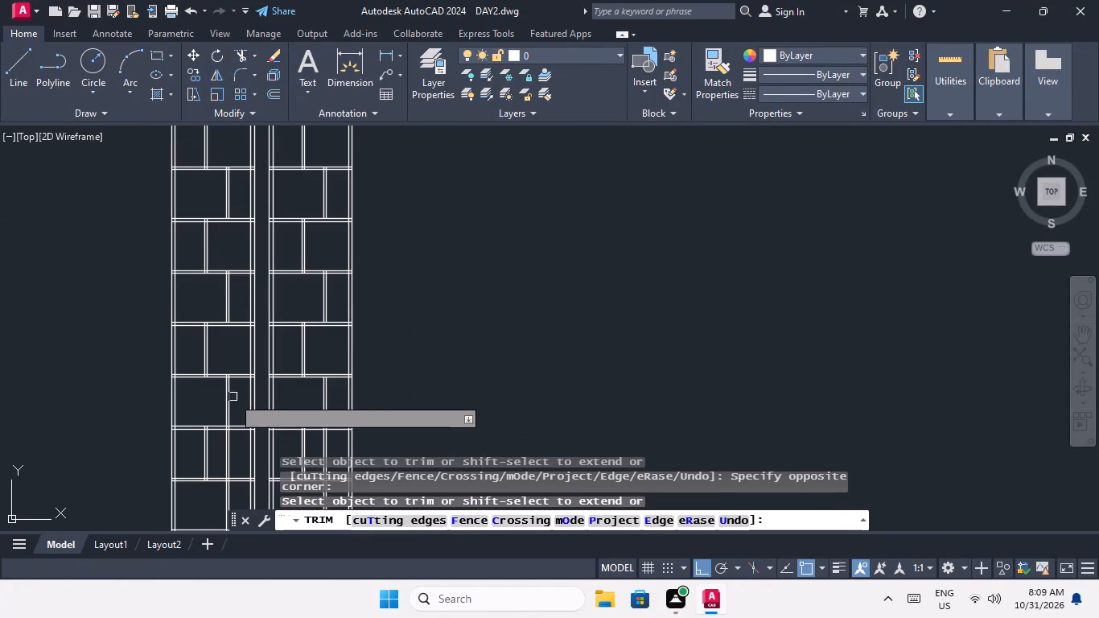
scroll(231, 376, up, 9)
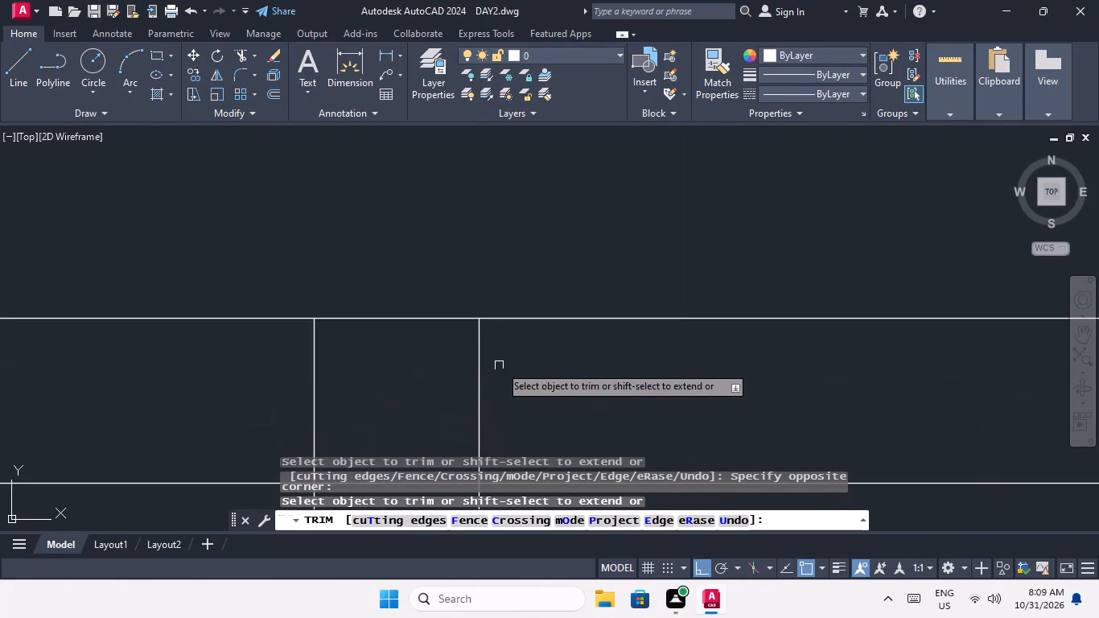
drag(500, 365, 433, 379)
click(213, 383)
scroll(213, 384, down, 7)
middle_drag(254, 416, 249, 389)
scroll(246, 385, down, 3)
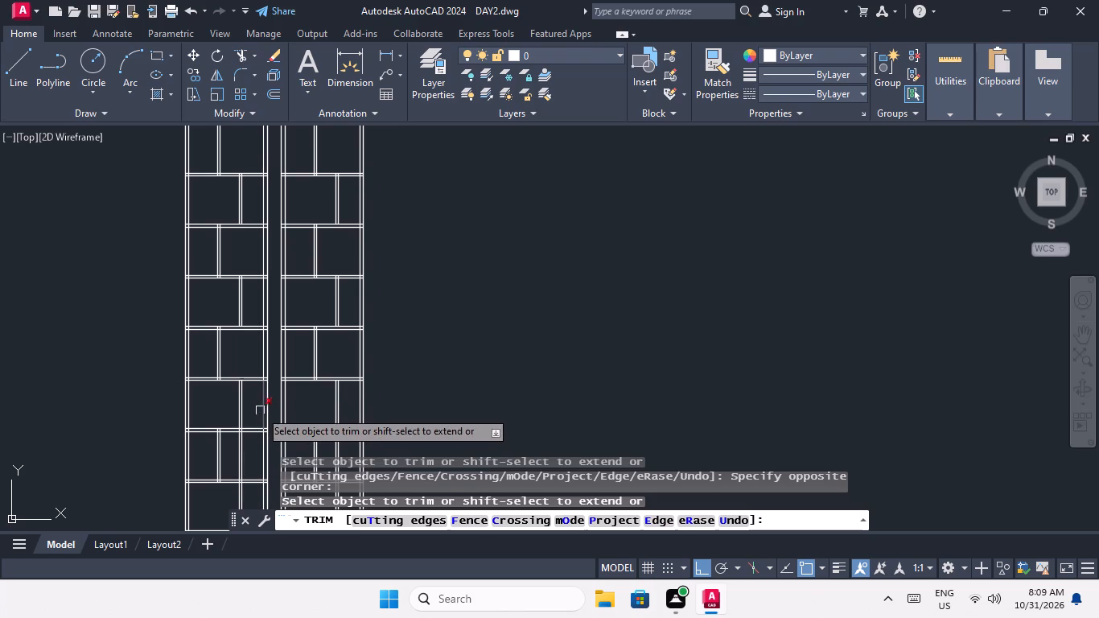
Trim the left block's right partition lines where they cross the wall above the seventh-row room.
middle_drag(253, 415, 261, 342)
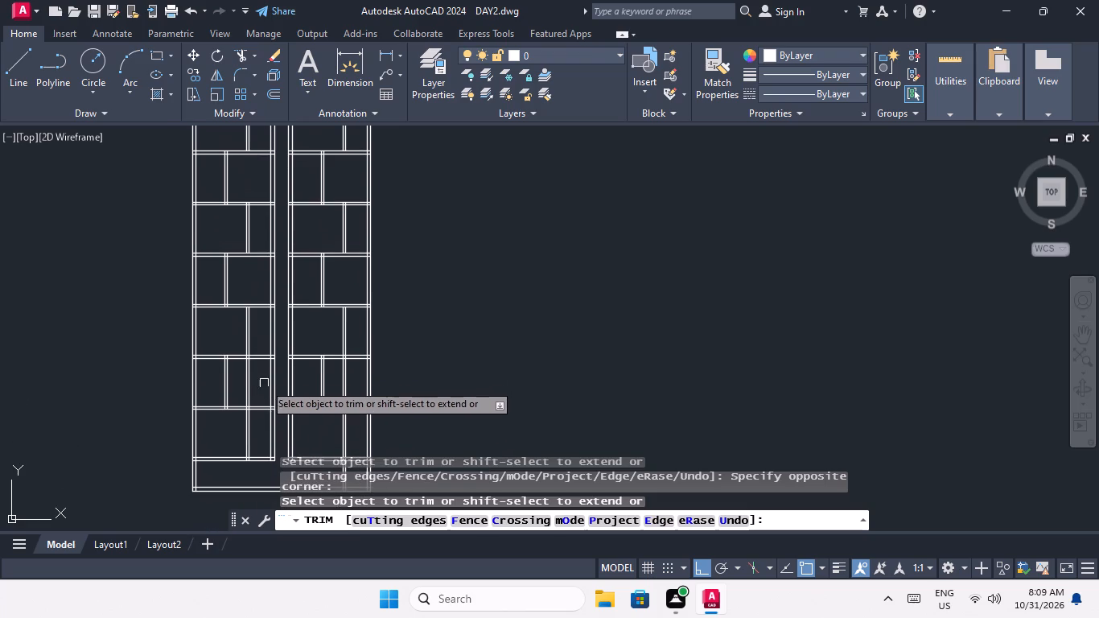
scroll(252, 360, up, 7)
drag(379, 339, 378, 339)
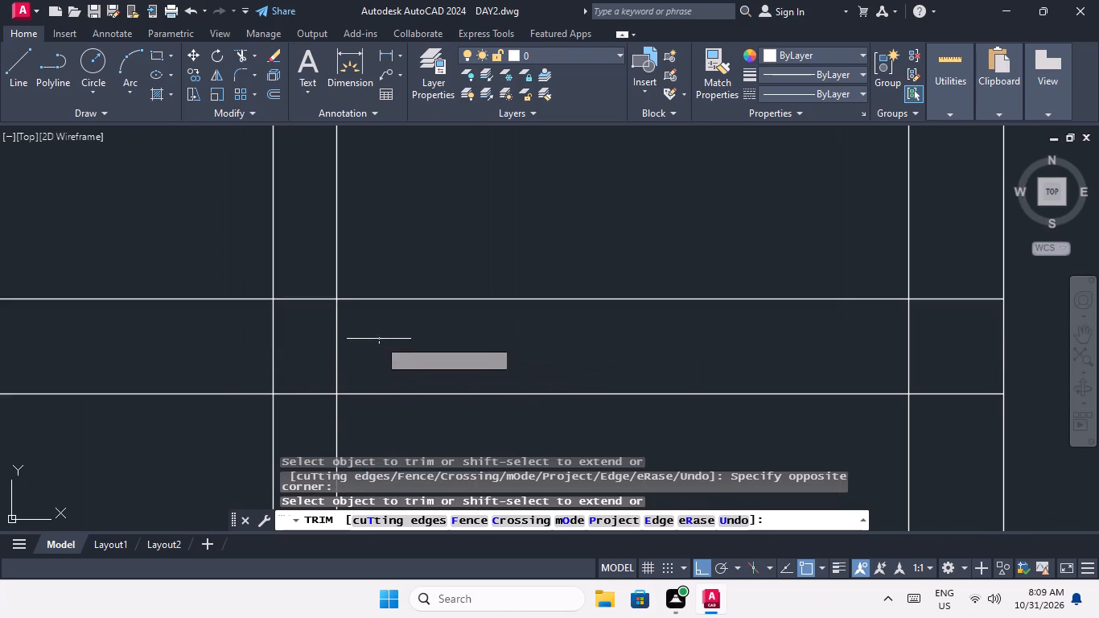
drag(378, 339, 322, 356)
click(241, 363)
scroll(245, 352, down, 8)
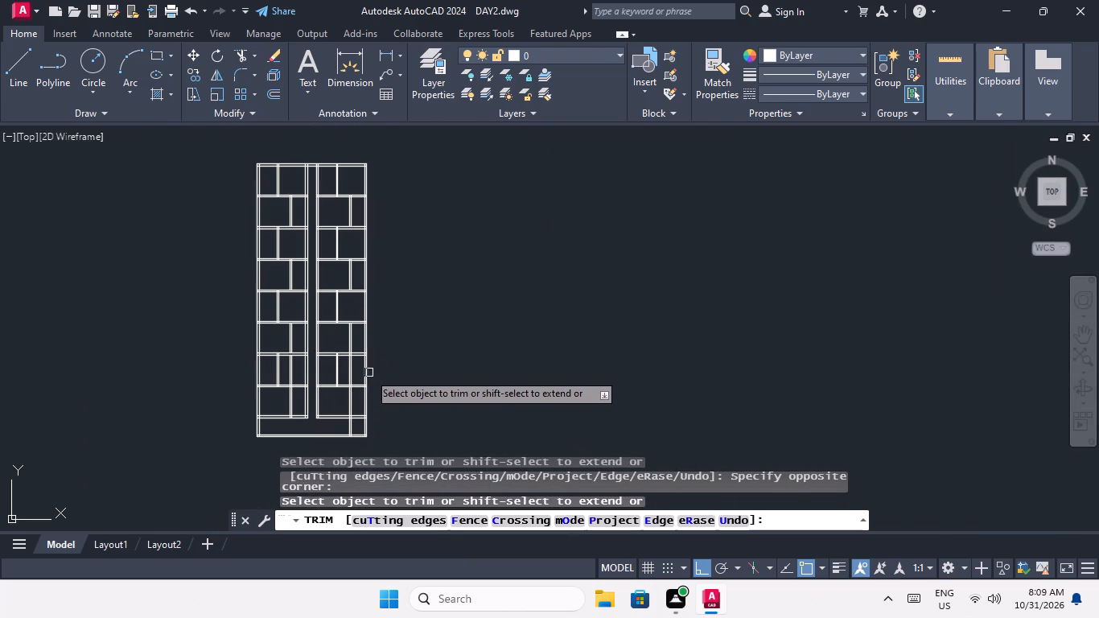
Trim the right block's right partition out of the seventh-row room and the wall above it.
scroll(350, 363, up, 8)
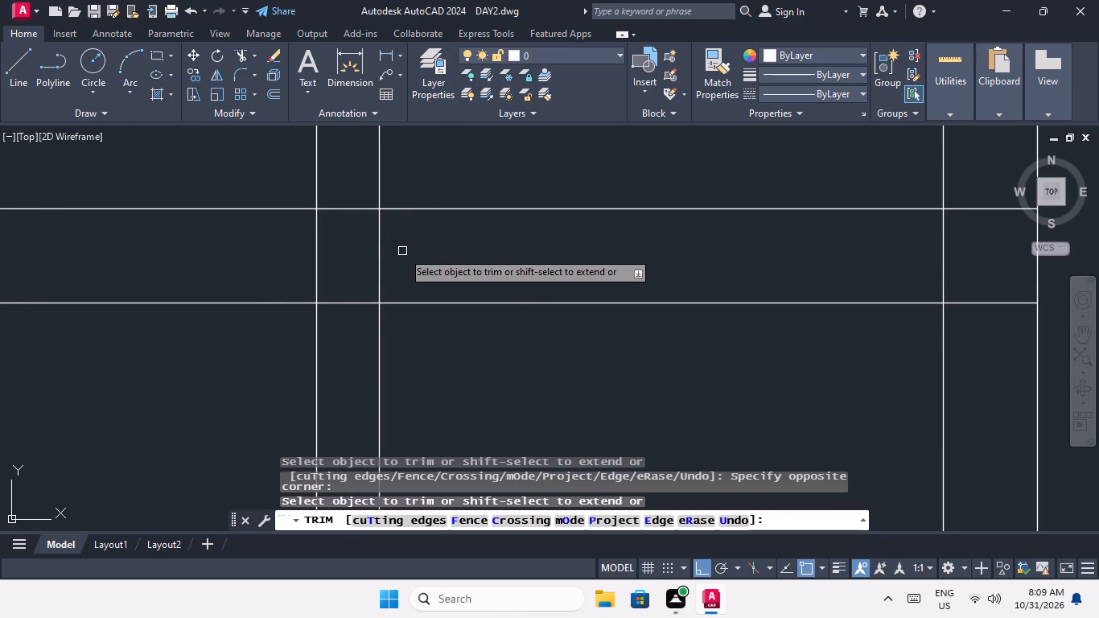
drag(401, 245, 343, 256)
click(242, 262)
scroll(250, 262, down, 6)
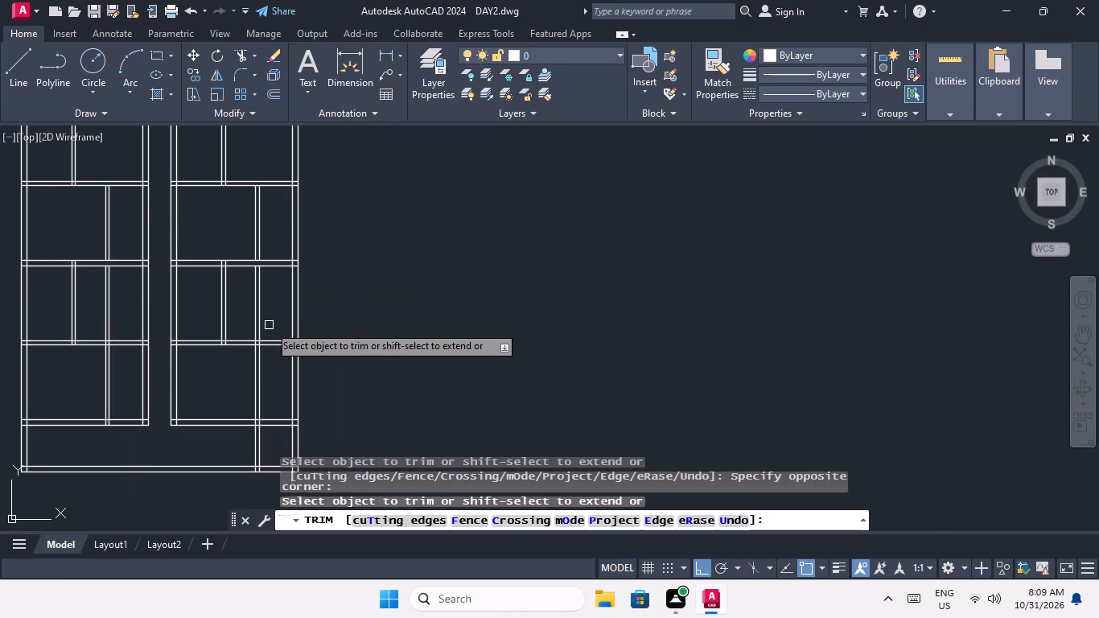
drag(265, 287, 263, 297)
click(237, 315)
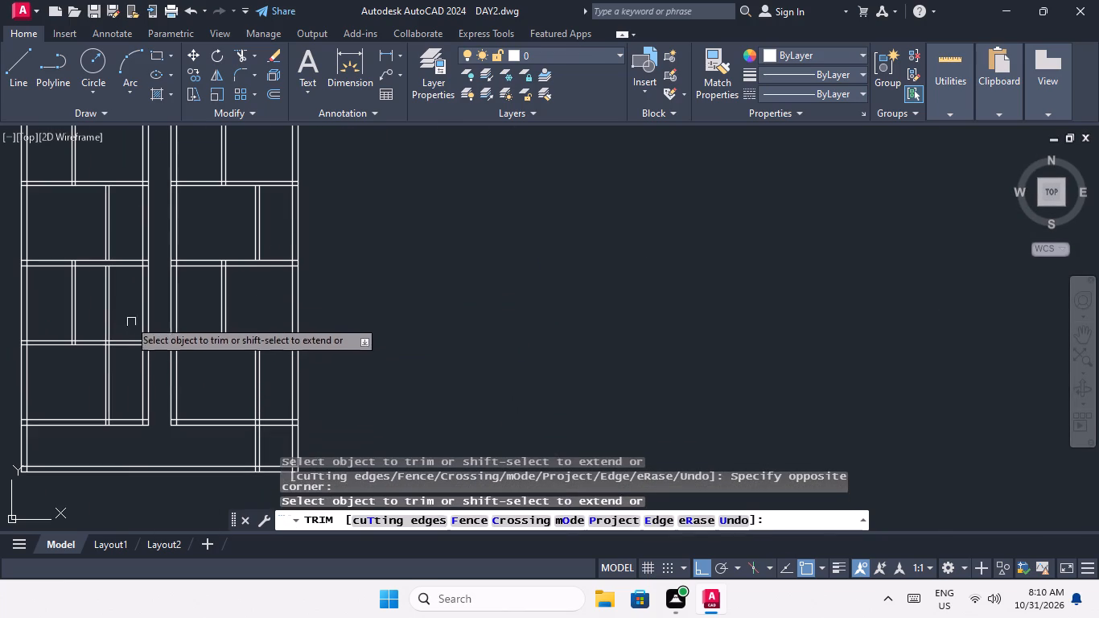
Trim the left block's right partition out of the seventh-row room.
drag(125, 302, 100, 323)
click(88, 327)
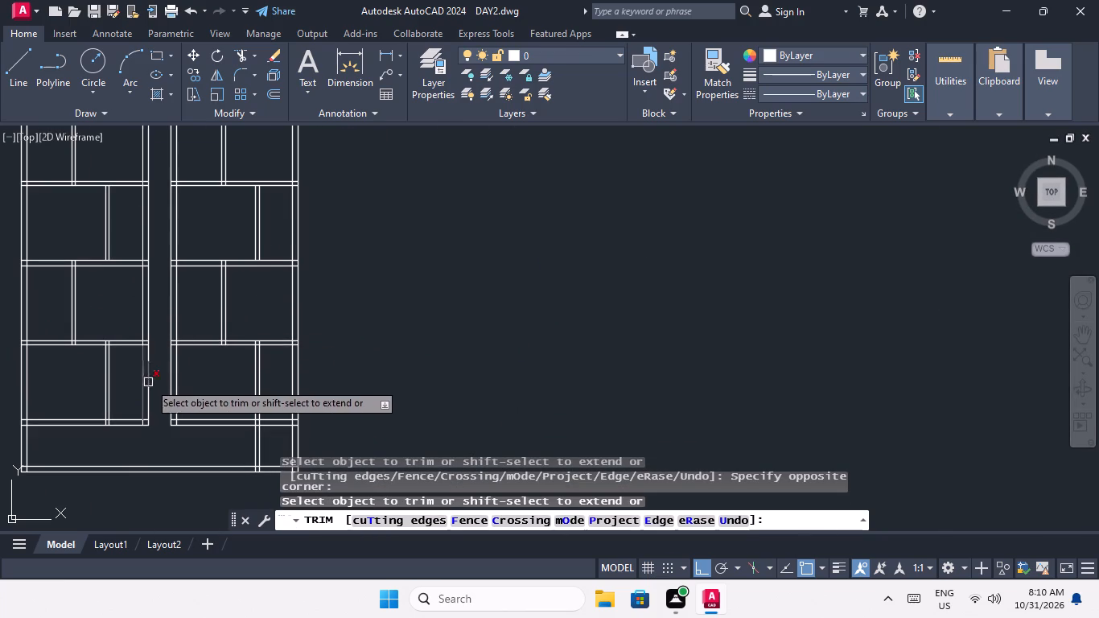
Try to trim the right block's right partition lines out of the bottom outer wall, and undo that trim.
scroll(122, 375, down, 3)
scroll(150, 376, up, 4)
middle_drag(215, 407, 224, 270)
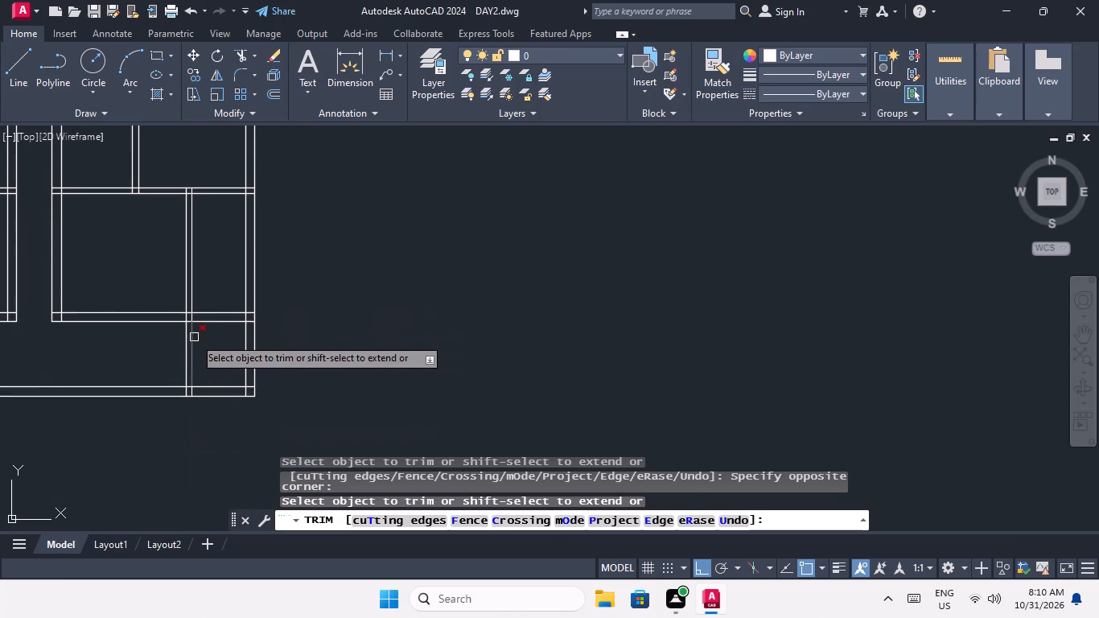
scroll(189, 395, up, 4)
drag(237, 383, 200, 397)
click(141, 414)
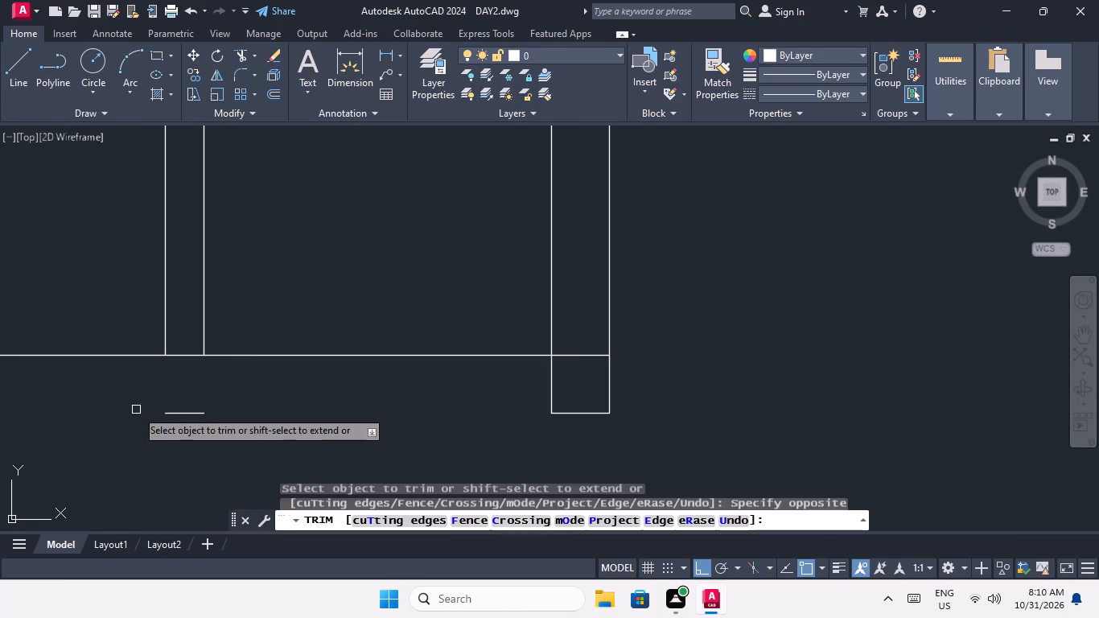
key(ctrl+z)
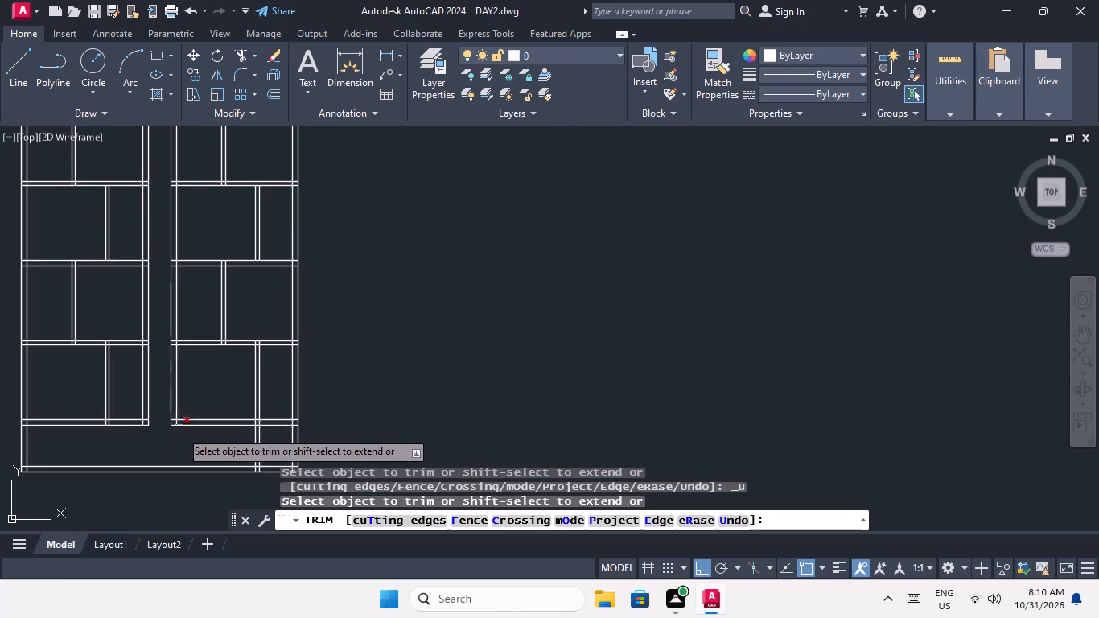
Trim the right block's right partition out of the bottom outer wall and the open strip above it.
middle_drag(275, 442, 267, 312)
scroll(249, 343, up, 6)
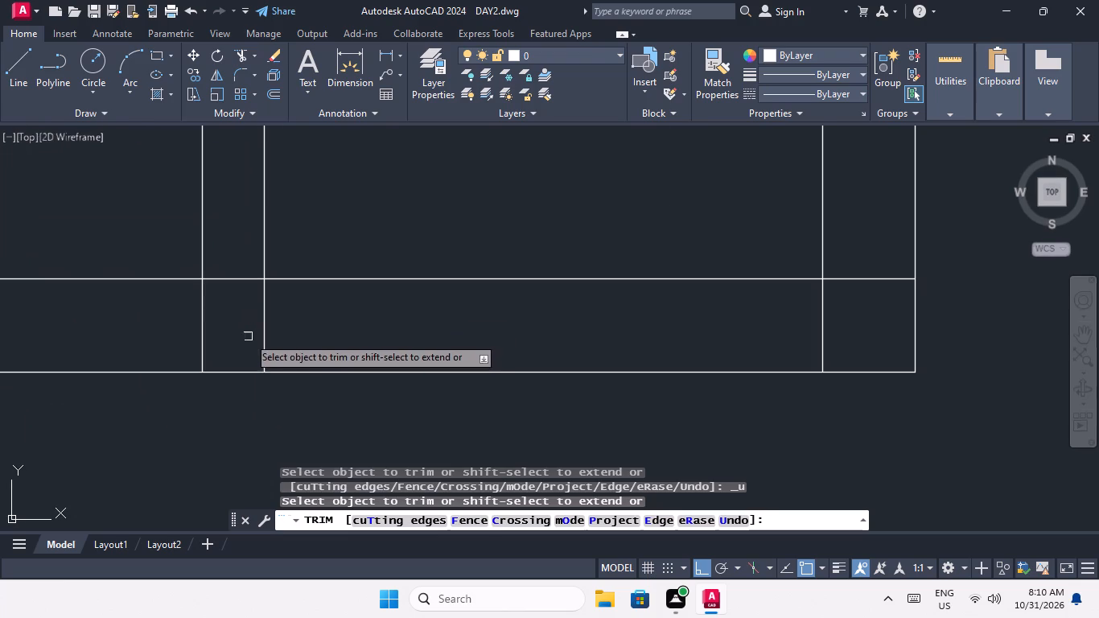
drag(282, 313, 249, 329)
click(134, 345)
scroll(199, 324, down, 5)
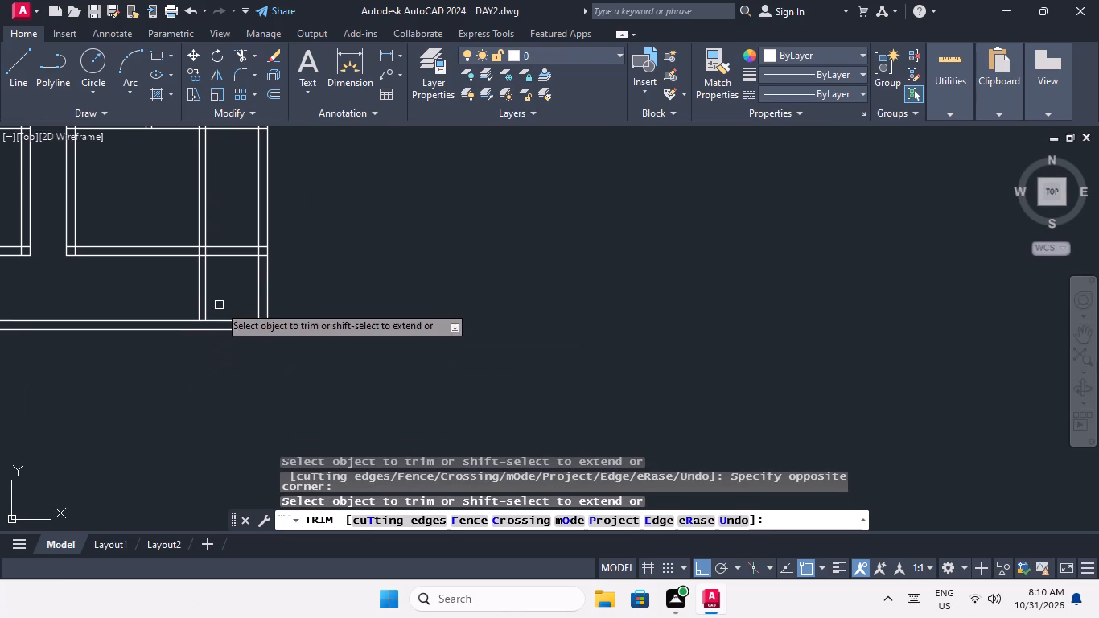
drag(224, 286, 202, 302)
click(164, 309)
scroll(176, 306, down, 4)
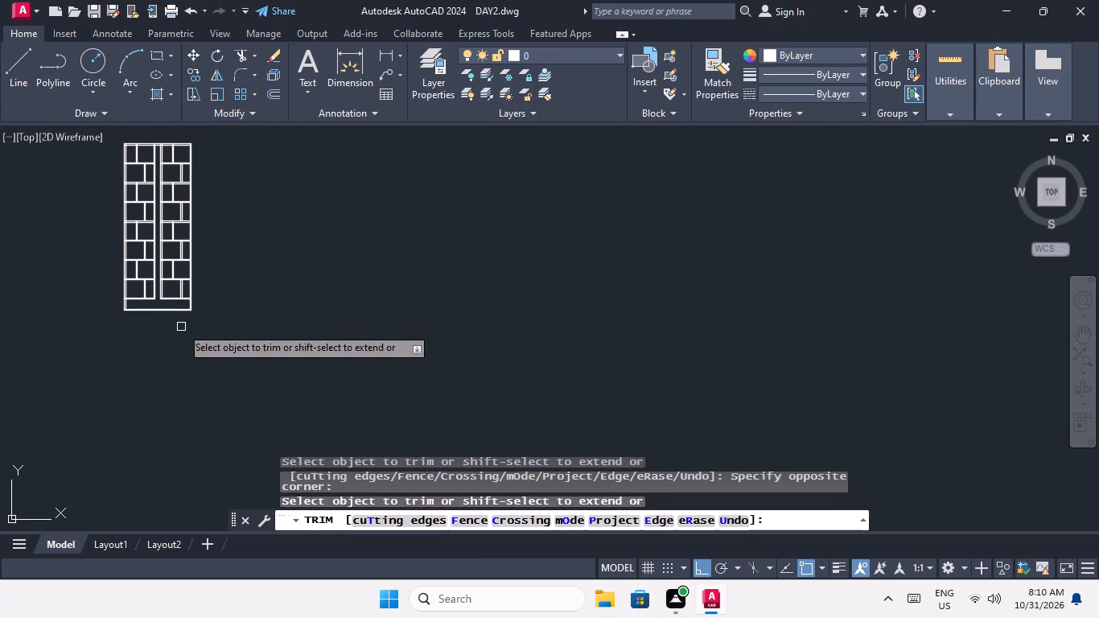
middle_drag(191, 338, 205, 357)
scroll(195, 296, up, 3)
middle_drag(294, 293, 391, 411)
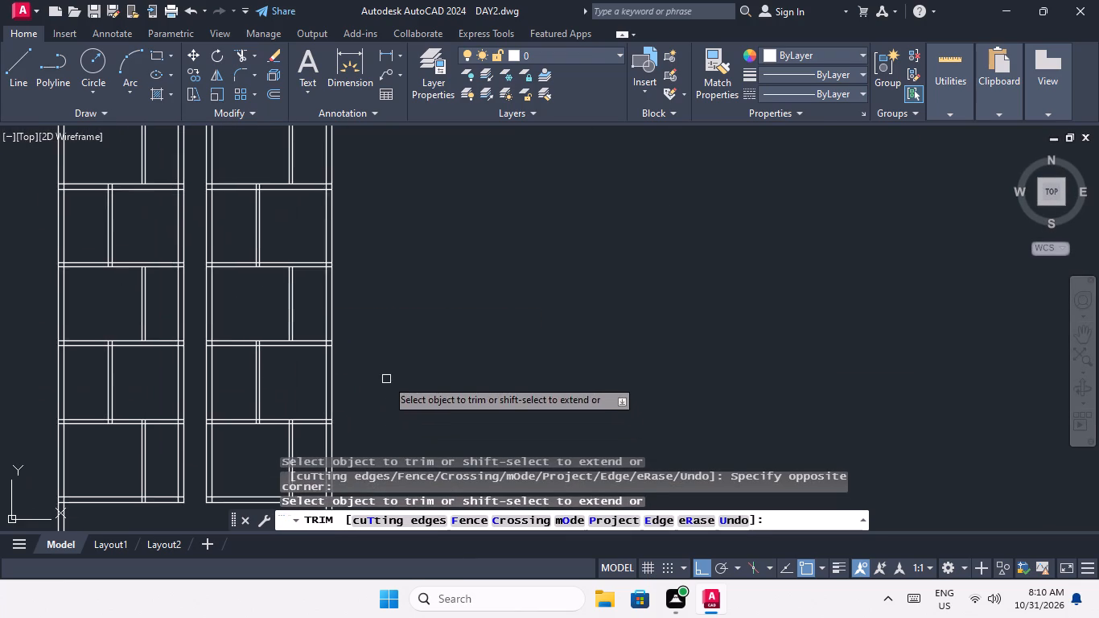
scroll(379, 361, down, 1)
key(Escape)
key(Escape)
Offset the lower wall line above the second-row rooms 4' down into the rooms in both blocks.
middle_drag(373, 327, 397, 421)
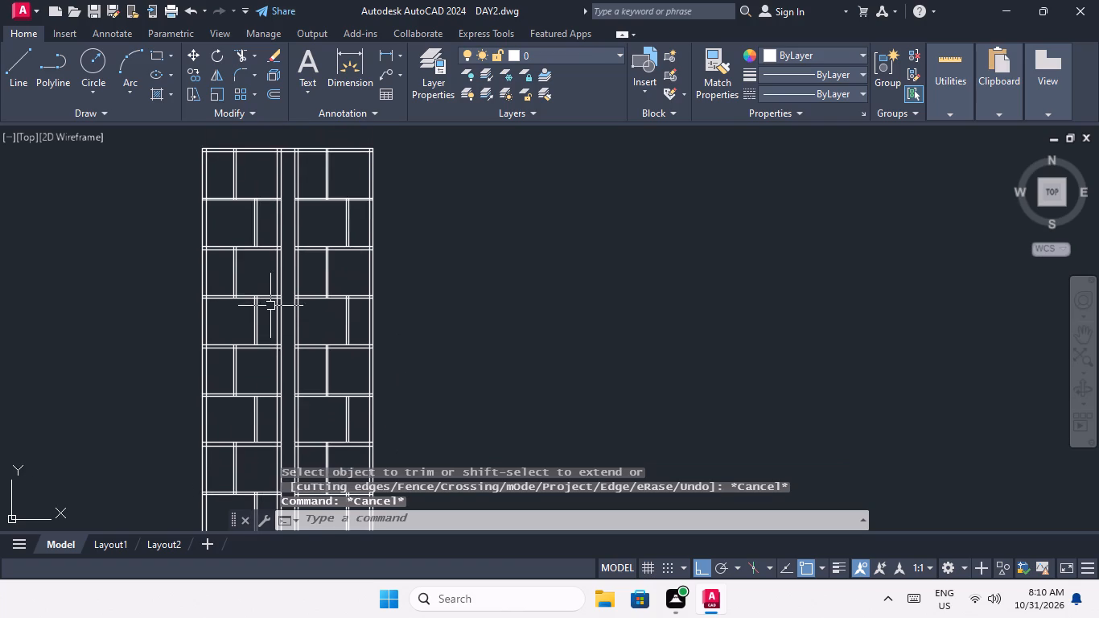
middle_drag(269, 247, 288, 328)
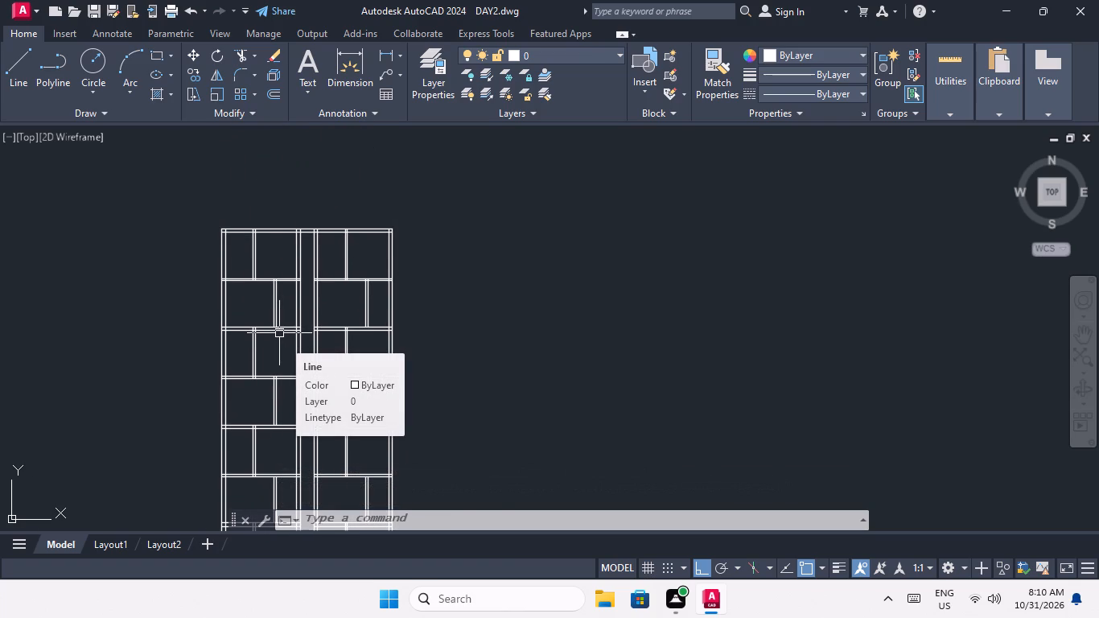
scroll(274, 298, up, 4)
middle_drag(286, 327, 294, 422)
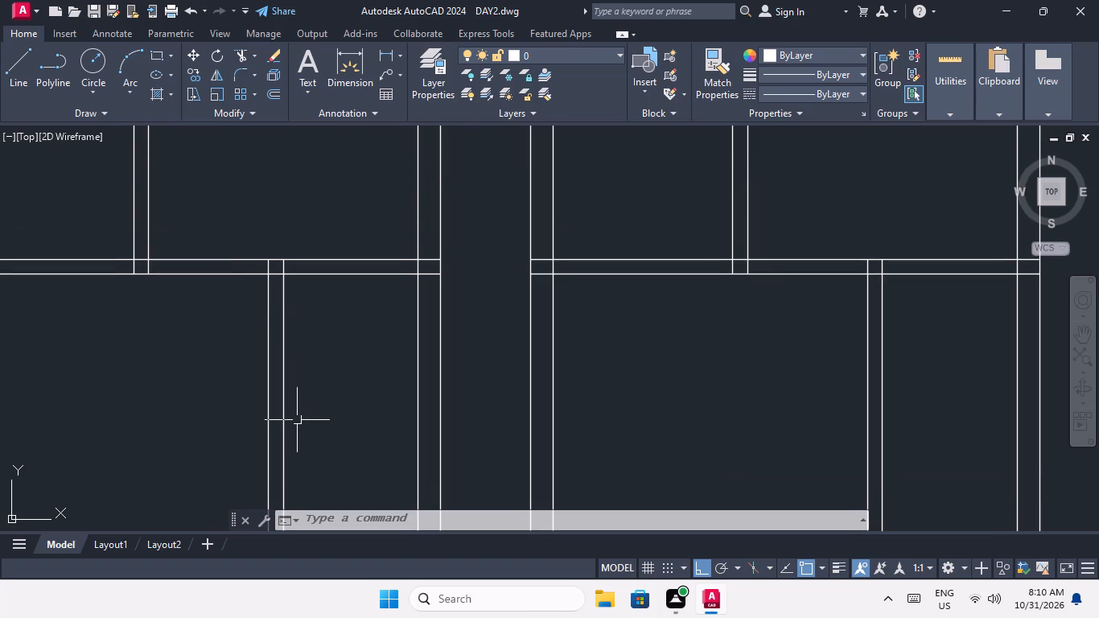
key(Escape)
key(Escape)
key(o)
key(Return)
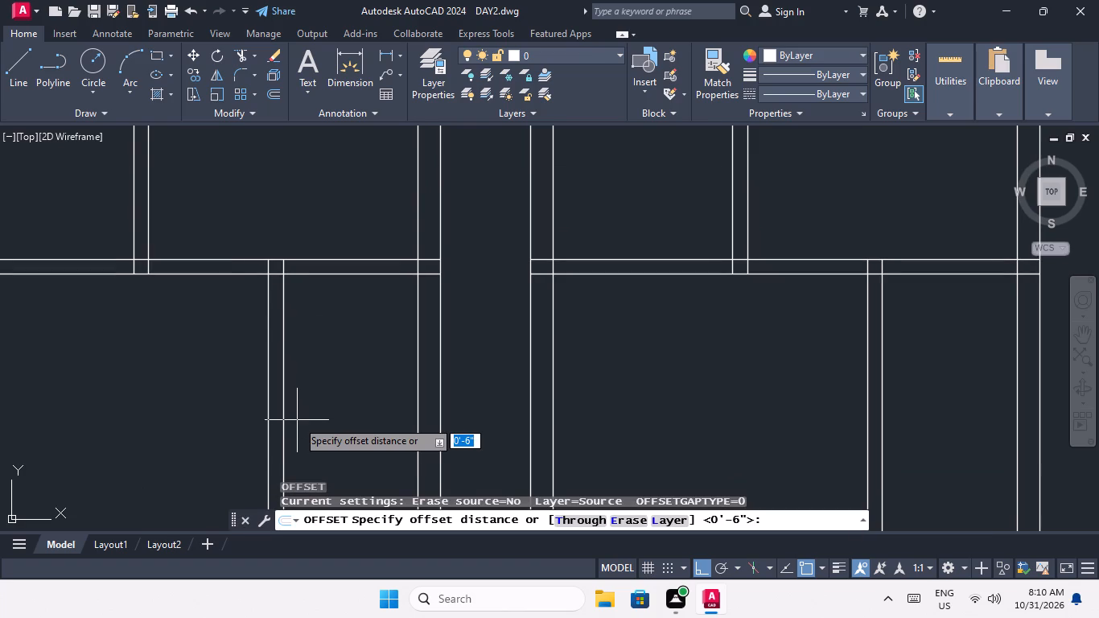
text(4')
key(Return)
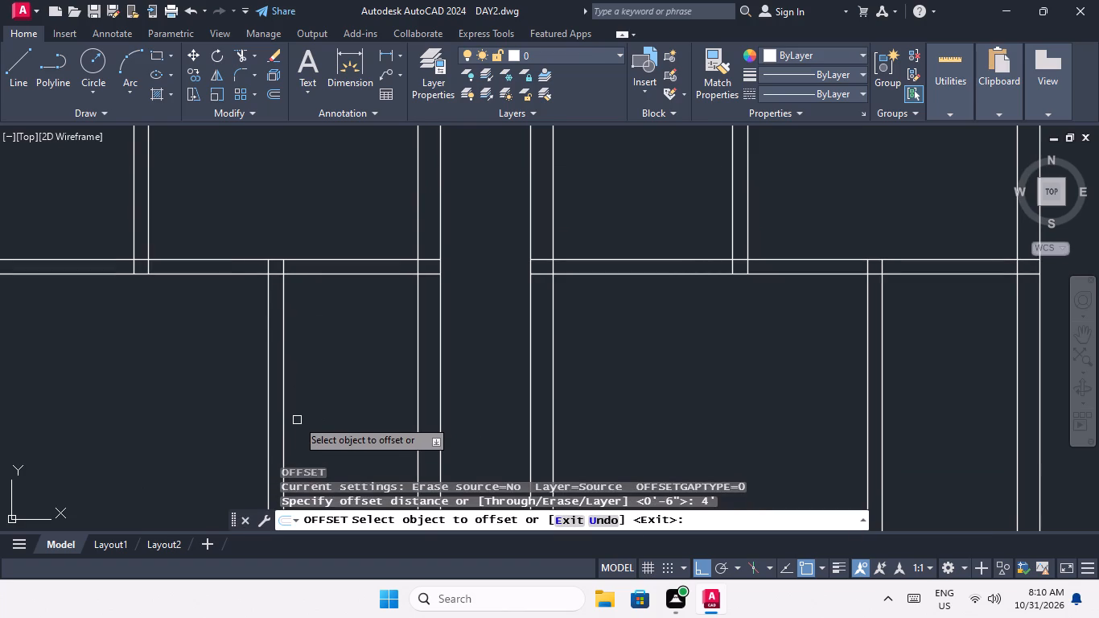
scroll(337, 336, down, 3)
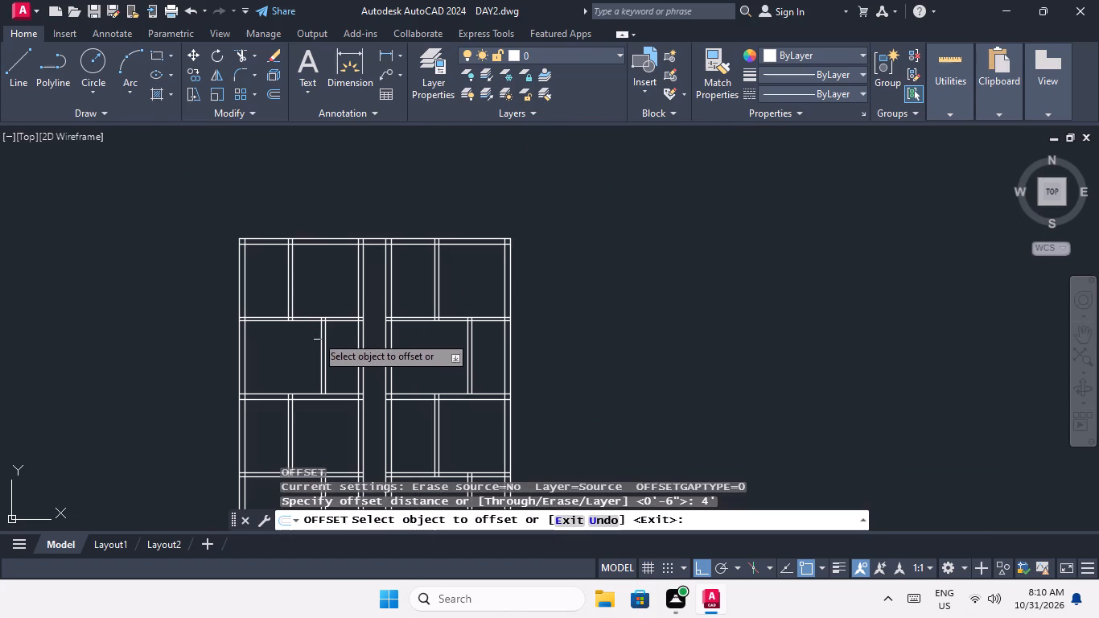
scroll(312, 333, up, 2)
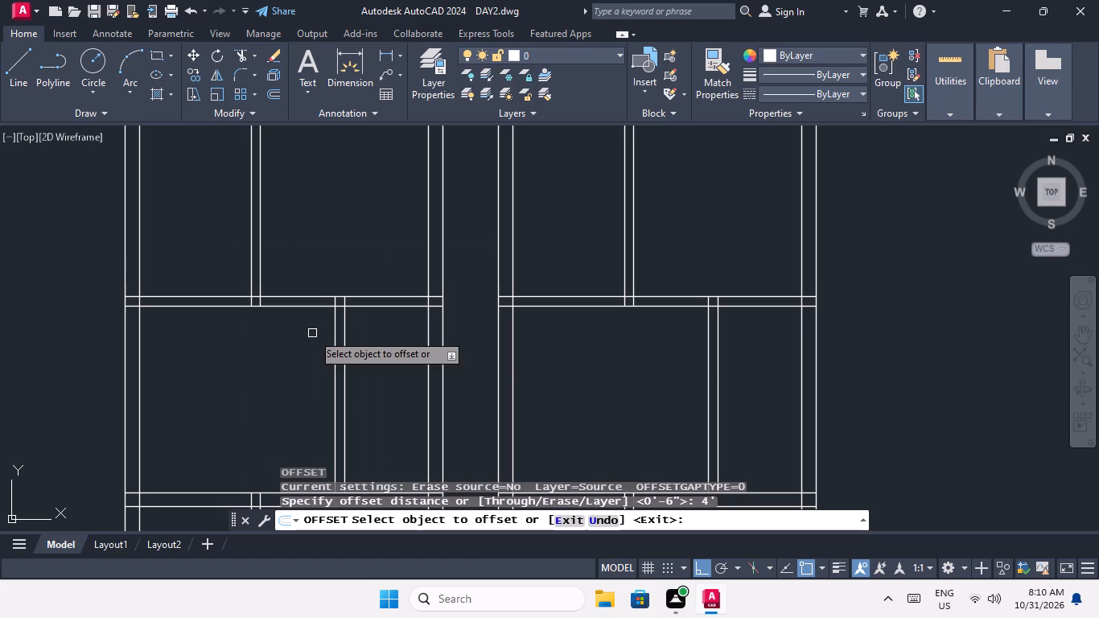
click(293, 307)
click(295, 358)
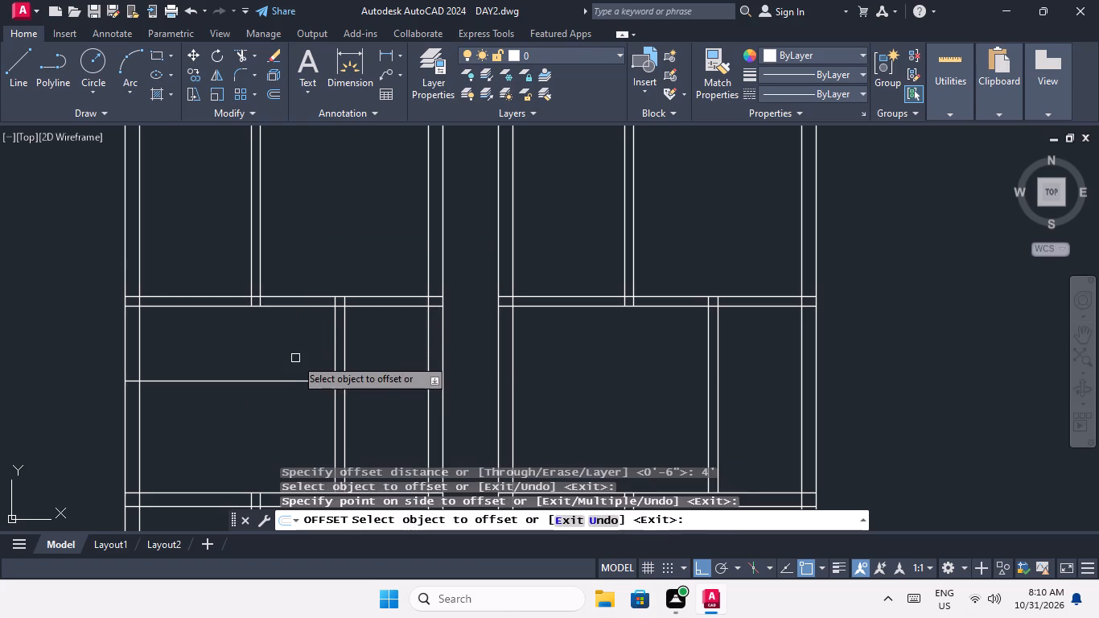
scroll(295, 348, down, 2)
scroll(456, 327, up, 3)
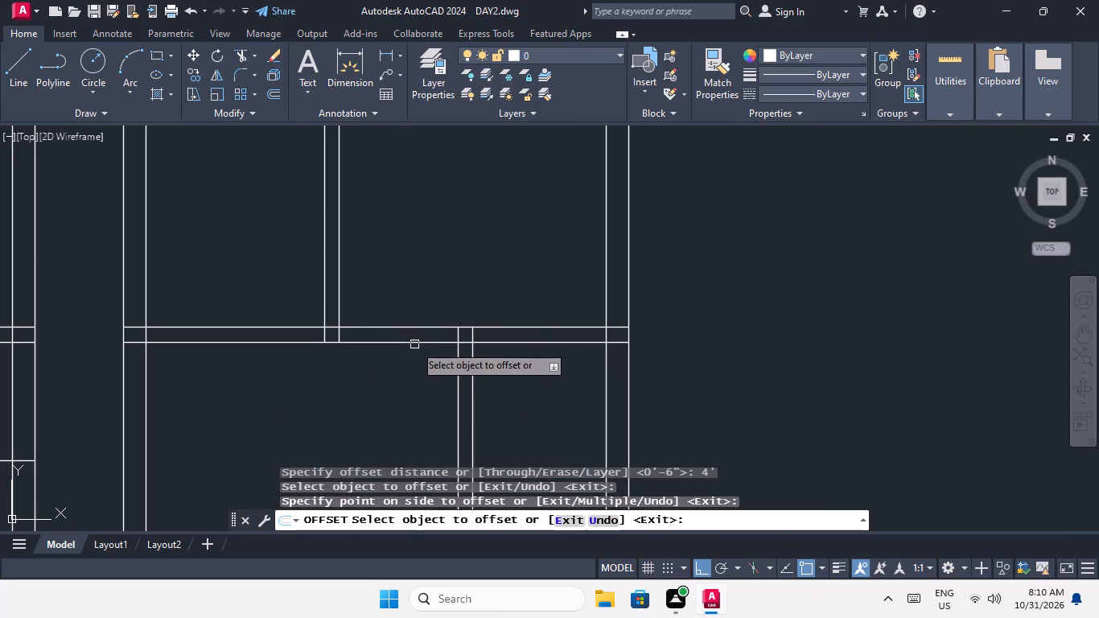
click(414, 343)
click(411, 373)
Offset the lower wall line above the fourth-row rooms 4' down into the rooms in both blocks.
scroll(401, 351, down, 3)
middle_drag(380, 381, 391, 228)
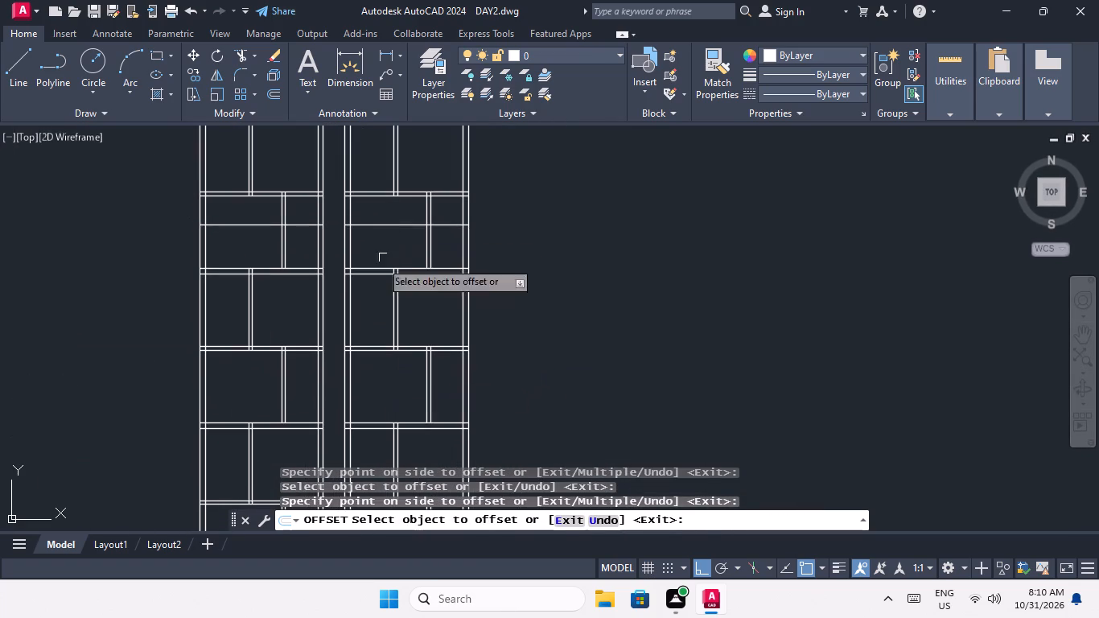
scroll(261, 353, up, 1)
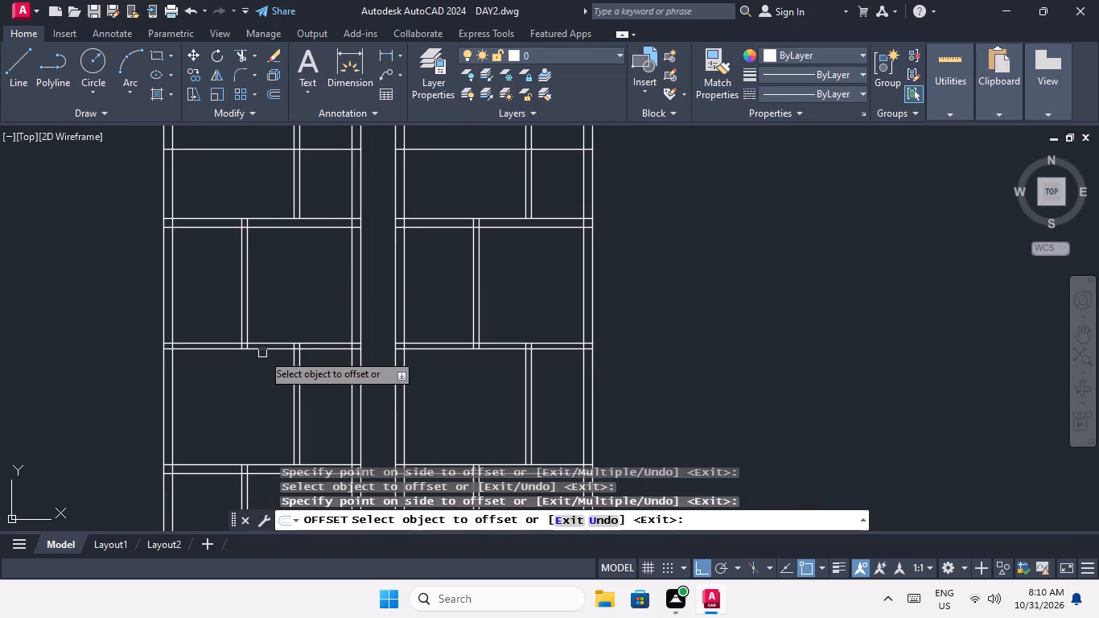
click(270, 350)
click(266, 390)
scroll(264, 380, down, 2)
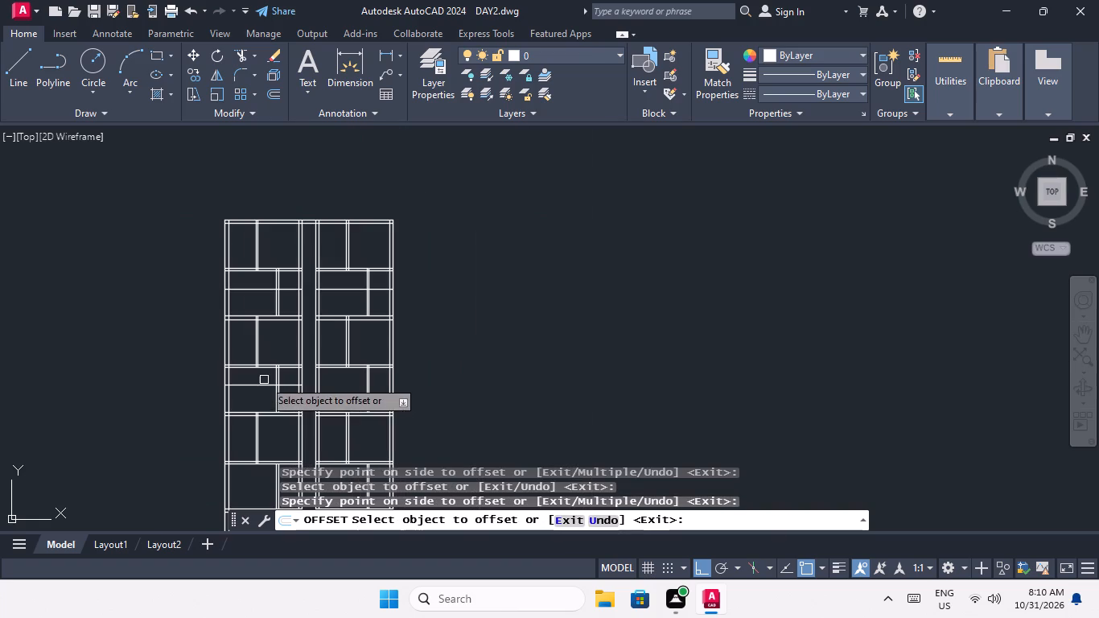
scroll(331, 377, up, 2)
click(328, 354)
click(336, 383)
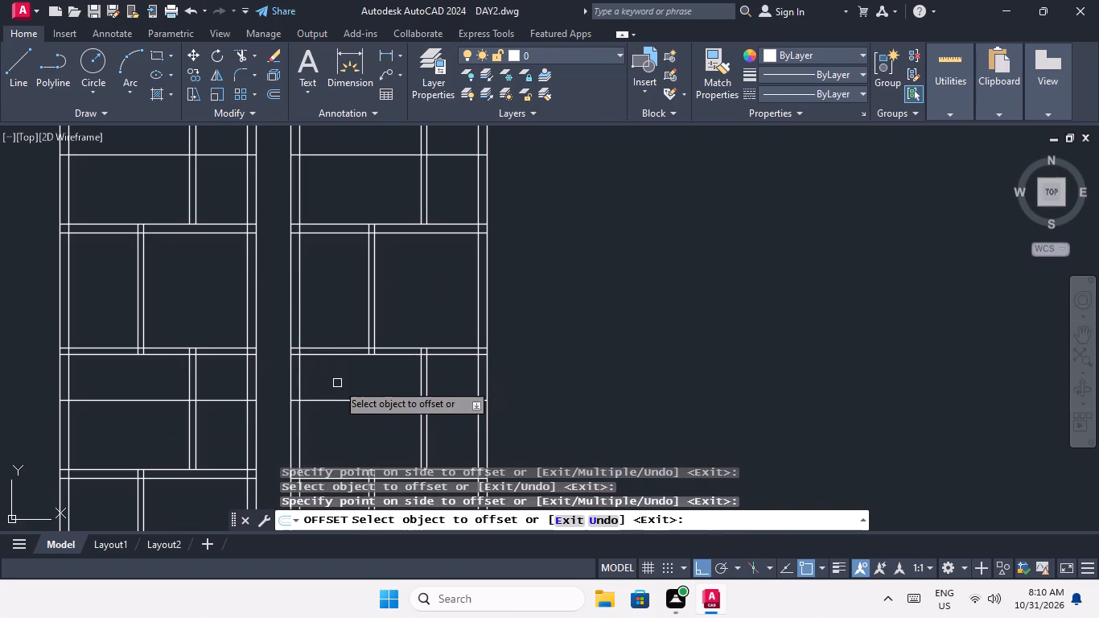
Offset the lower wall line above the sixth-row rooms 4' down into the rooms in both blocks.
scroll(338, 381, down, 3)
middle_drag(348, 400, 343, 342)
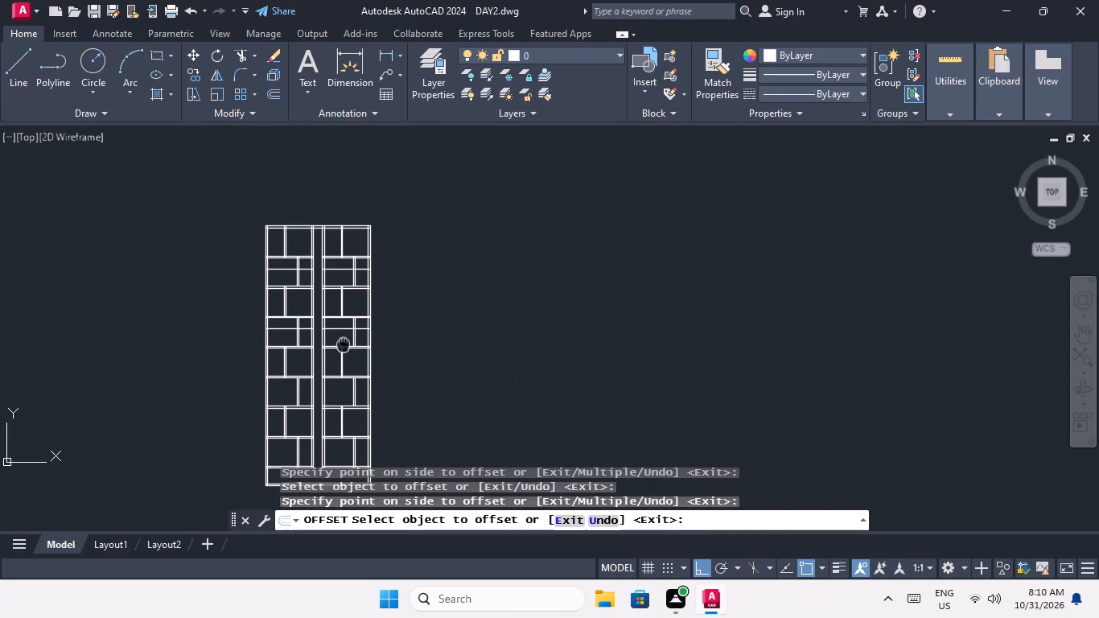
middle_drag(343, 342, 343, 336)
scroll(288, 345, up, 4)
scroll(317, 346, down, 3)
scroll(318, 393, up, 2)
click(303, 389)
click(302, 409)
scroll(299, 406, down, 3)
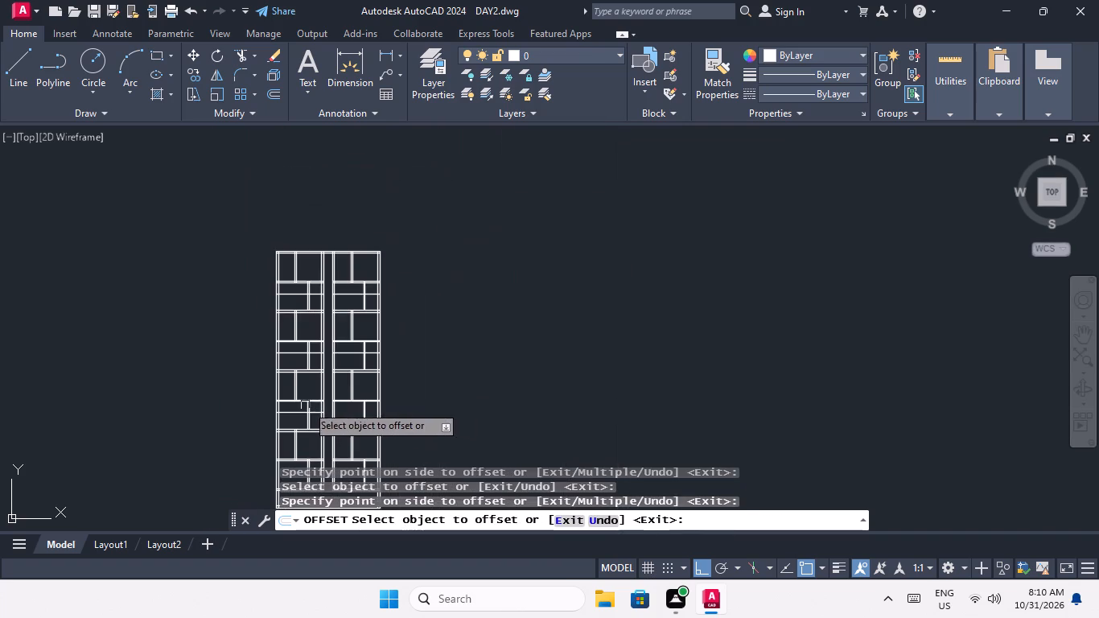
scroll(348, 409, up, 4)
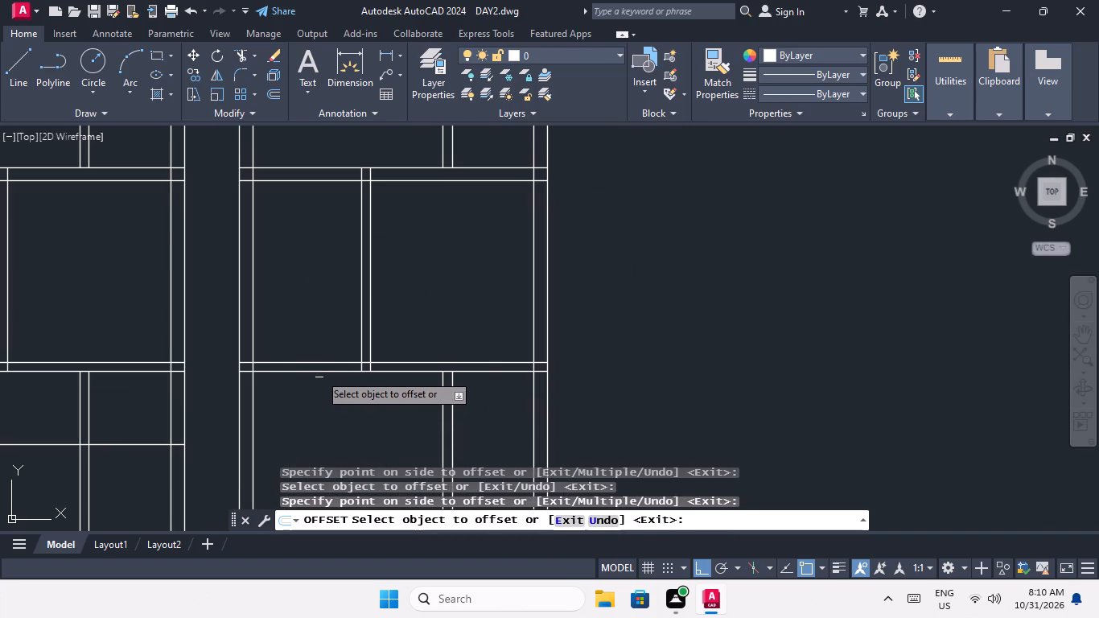
click(320, 372)
scroll(332, 419, up, 1)
scroll(332, 419, down, 3)
click(331, 426)
Offset the lower wall line above the eighth-row rooms 4' down into the rooms in both blocks.
scroll(331, 426, down, 1)
middle_drag(331, 426, 331, 425)
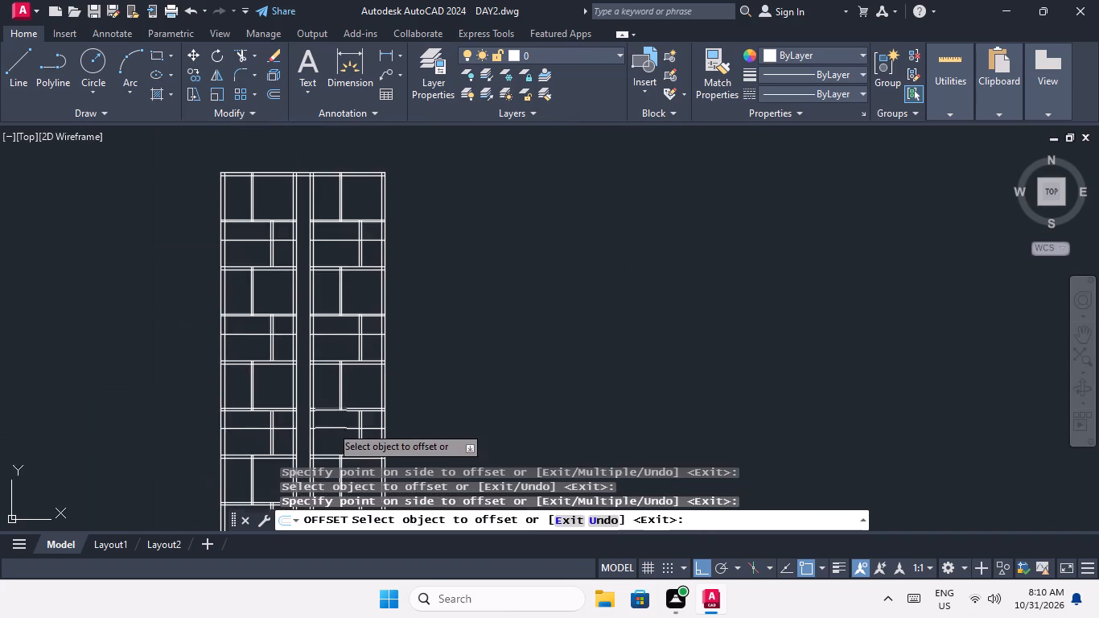
middle_drag(331, 425, 331, 332)
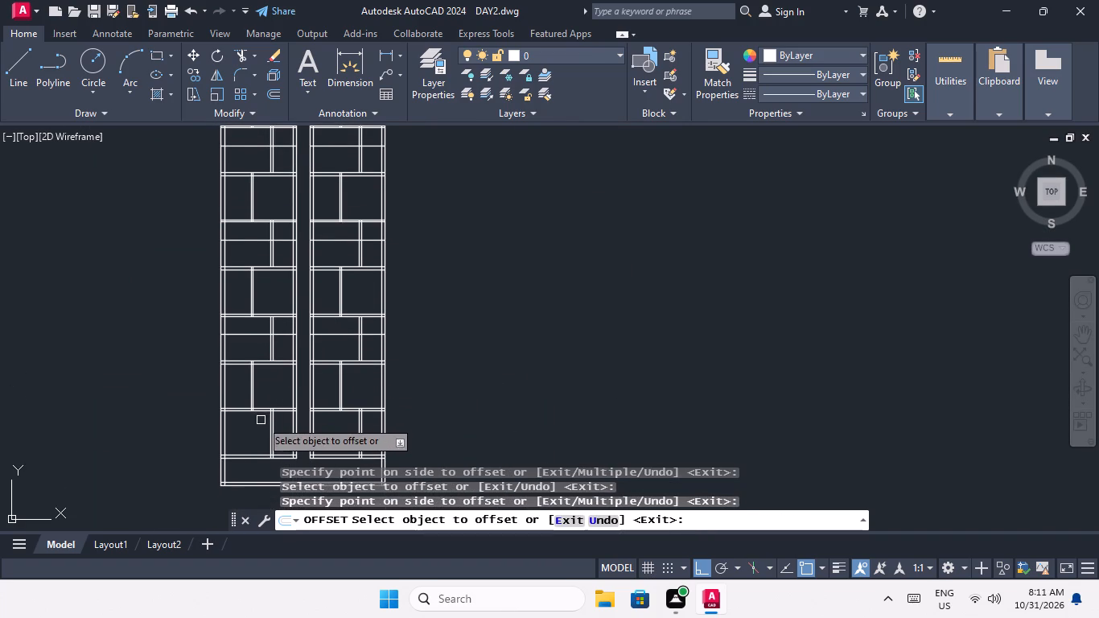
middle_drag(260, 418, 249, 365)
scroll(233, 372, up, 3)
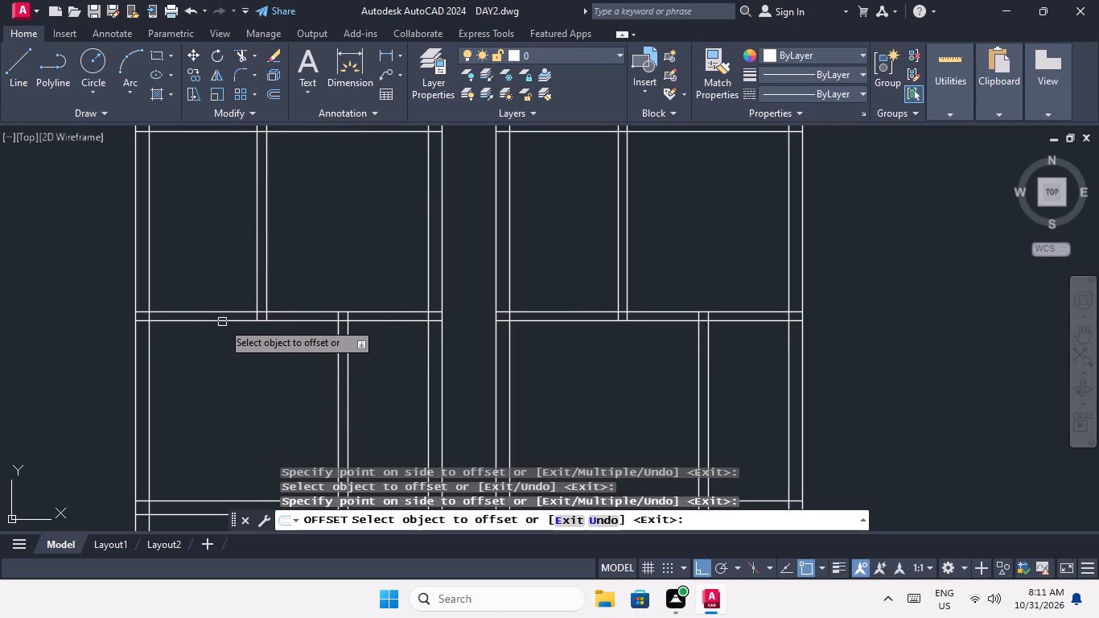
drag(222, 322, 223, 332)
click(231, 360)
scroll(233, 359, down, 3)
scroll(351, 362, up, 5)
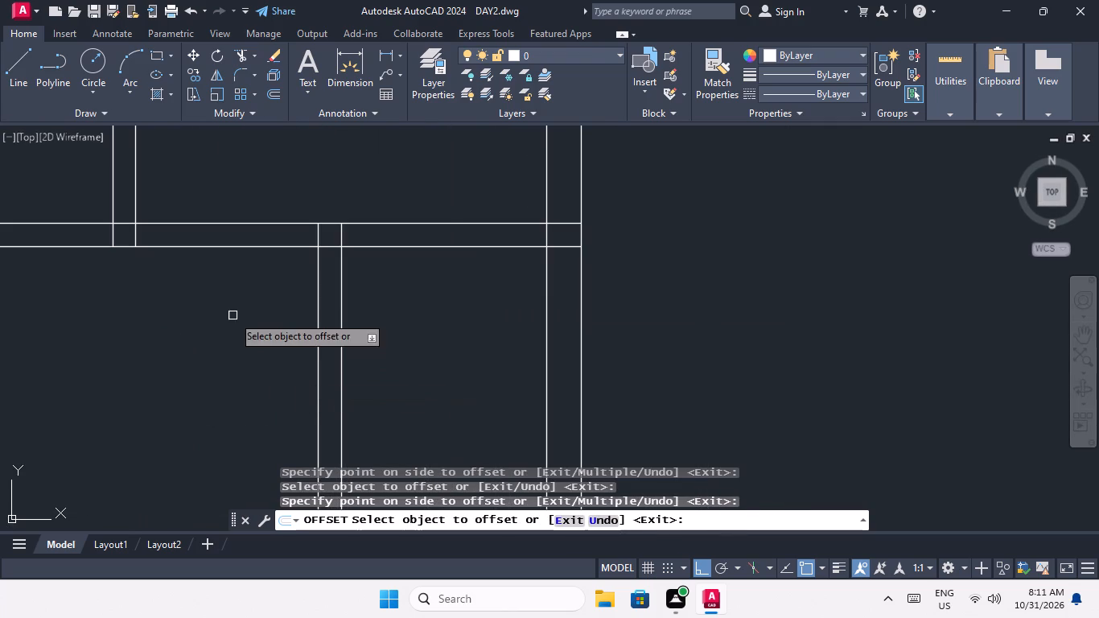
click(246, 248)
click(256, 312)
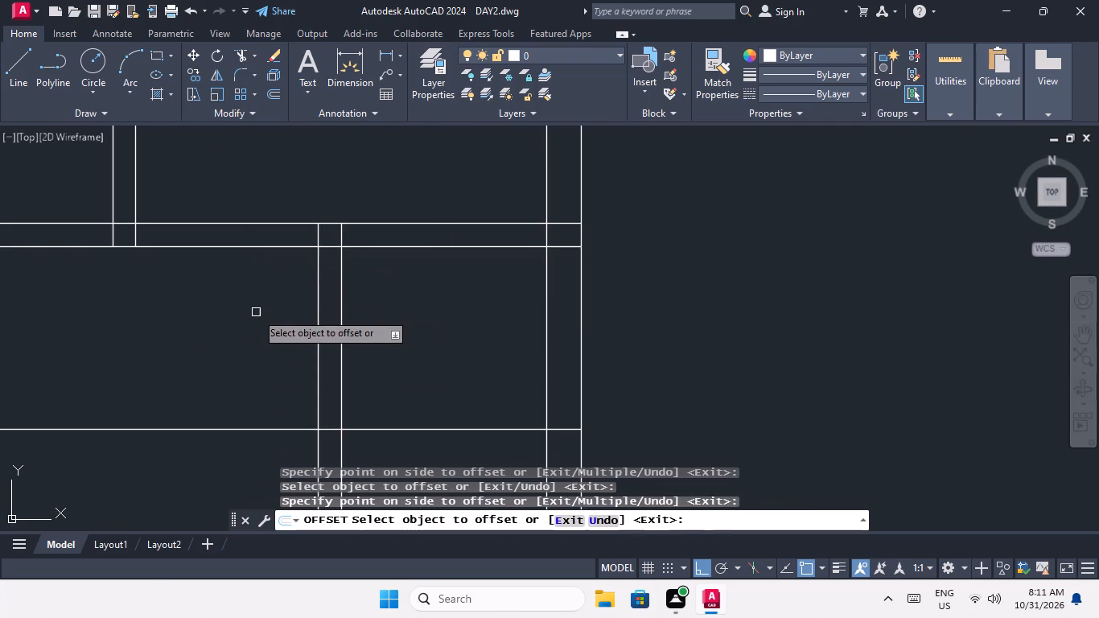
scroll(258, 311, down, 4)
key(Escape)
key(Escape)
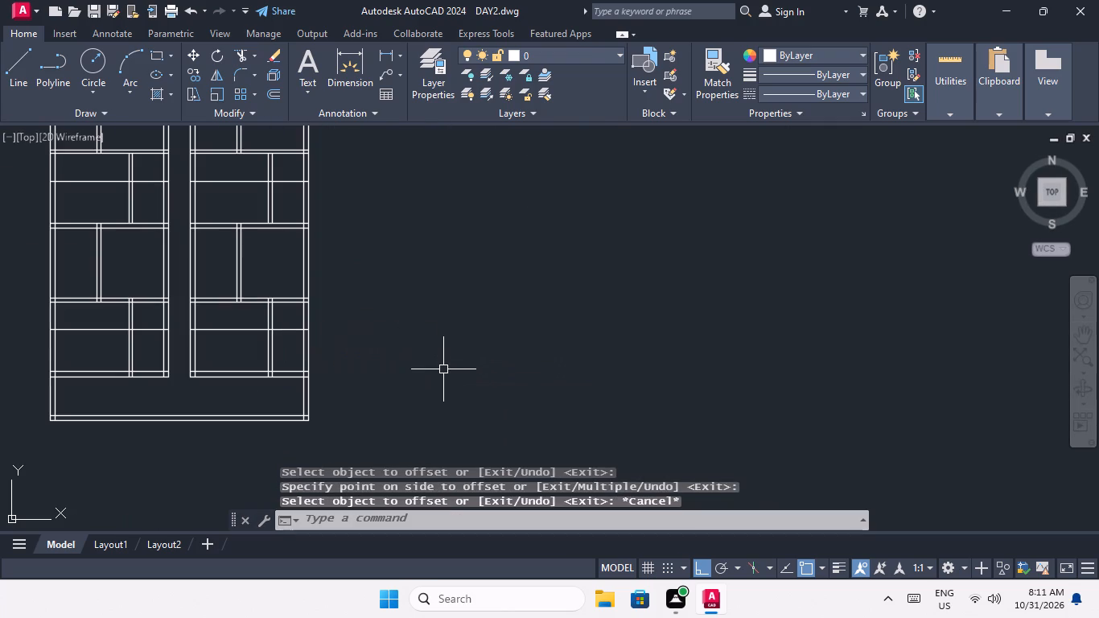
Offset the dividing line across the eighth-row rooms 6" downward in both blocks.
key(o)
key(Return)
text(6")
key(Return)
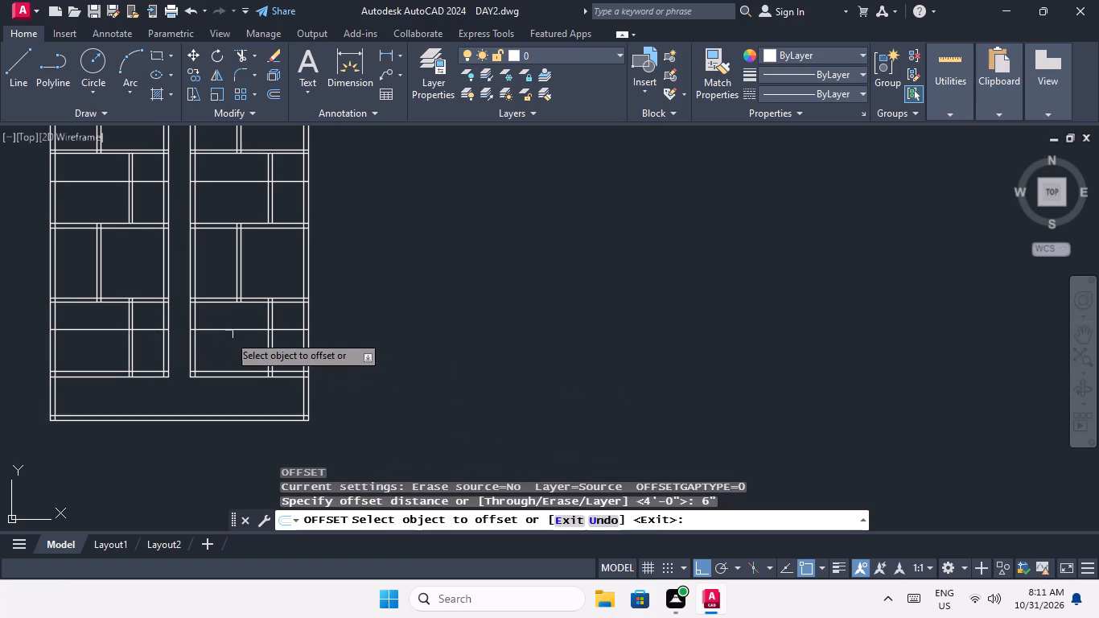
scroll(230, 335, up, 2)
click(247, 324)
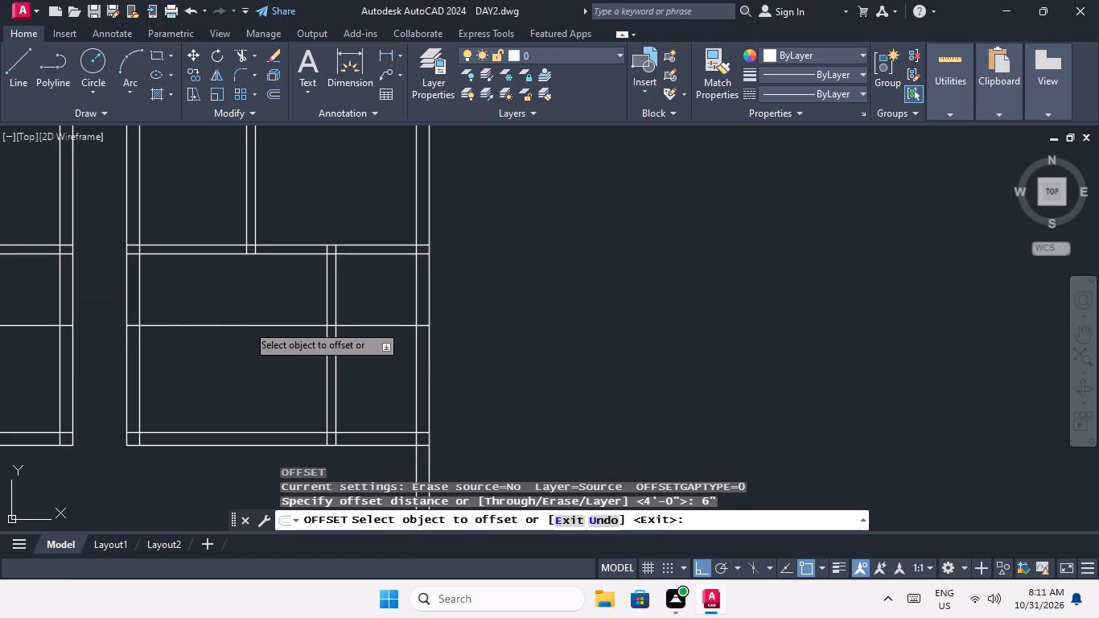
click(243, 337)
scroll(251, 334, down, 3)
scroll(155, 344, up, 2)
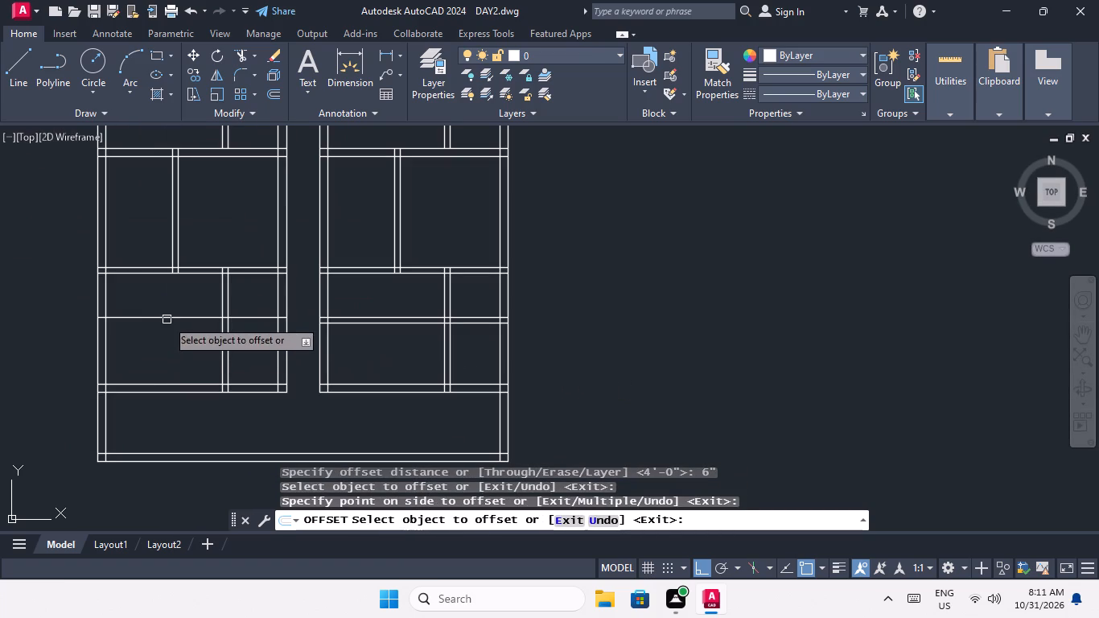
drag(167, 317, 167, 326)
click(168, 344)
Offset the dividing line across the sixth-row rooms 6" downward in both blocks.
scroll(171, 337, up, 1)
middle_drag(175, 336, 214, 419)
scroll(221, 394, down, 2)
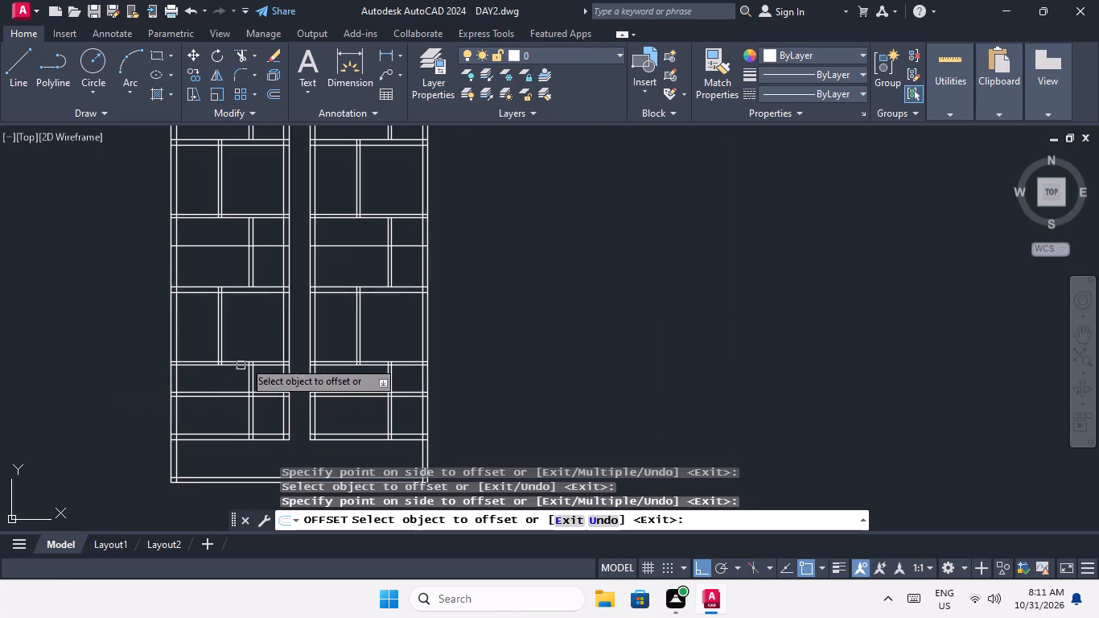
drag(216, 246, 218, 259)
click(219, 274)
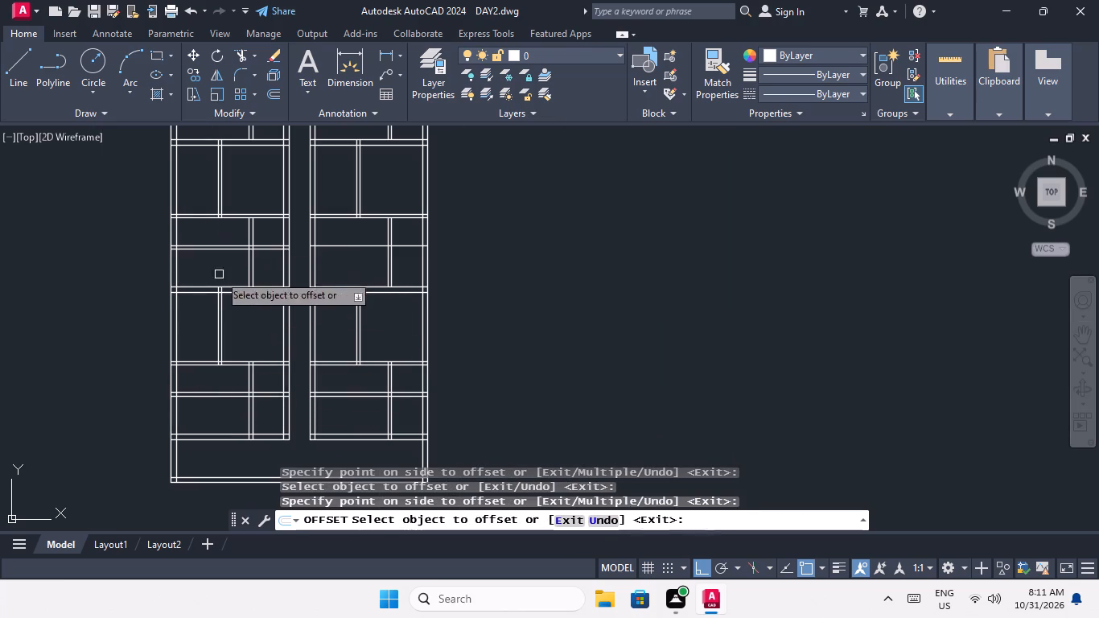
drag(349, 247, 351, 257)
click(355, 287)
Offset the dividing line across the fourth-row rooms 6" downward in both blocks.
middle_drag(353, 281, 370, 385)
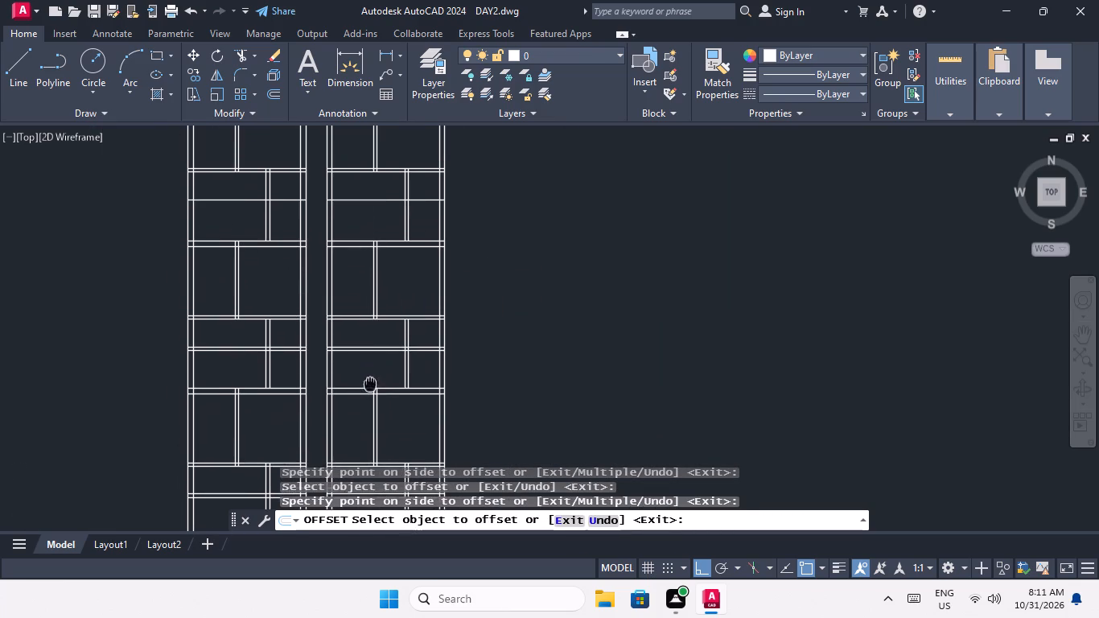
middle_drag(370, 385, 370, 385)
drag(226, 204, 230, 226)
click(233, 234)
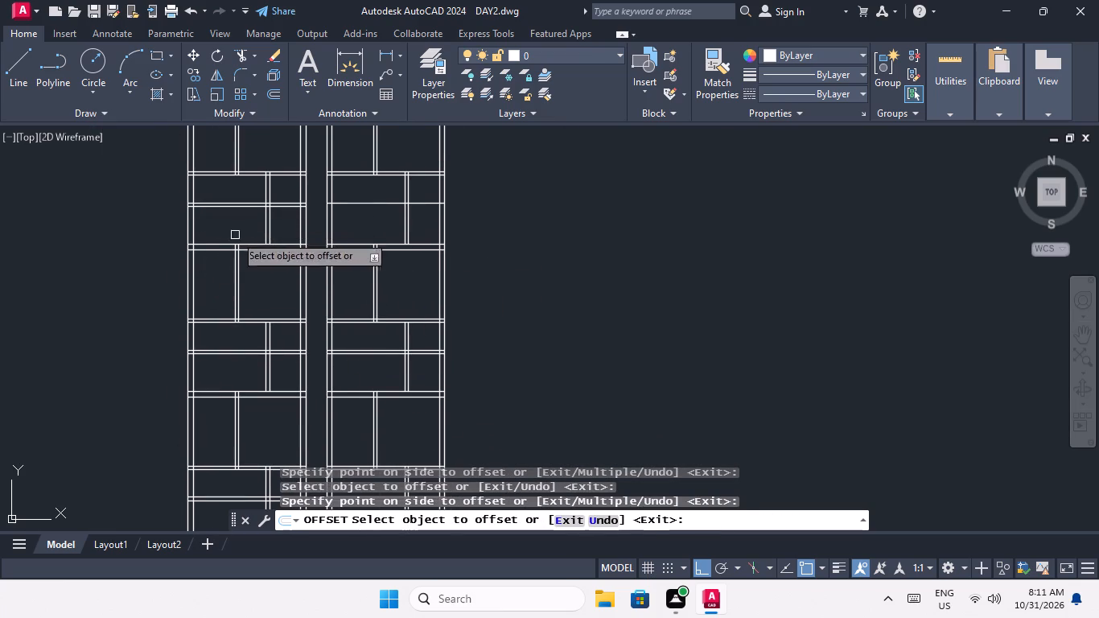
drag(356, 203, 363, 218)
click(370, 242)
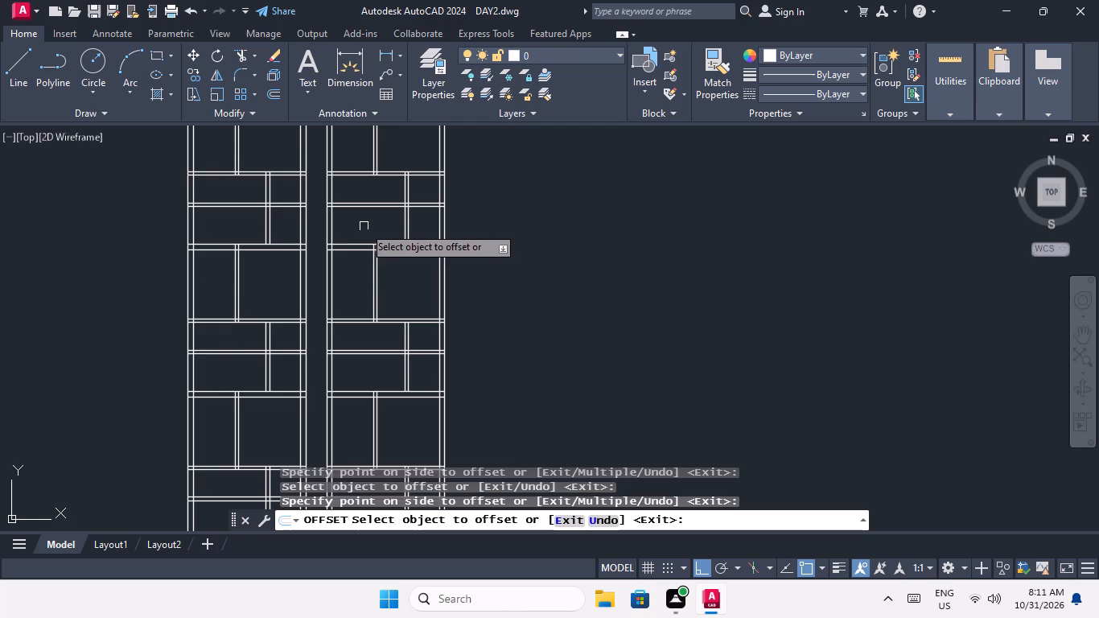
Offset the dividing line across the second-row rooms 6" downward in both blocks.
middle_drag(363, 225, 383, 347)
middle_drag(282, 252, 311, 369)
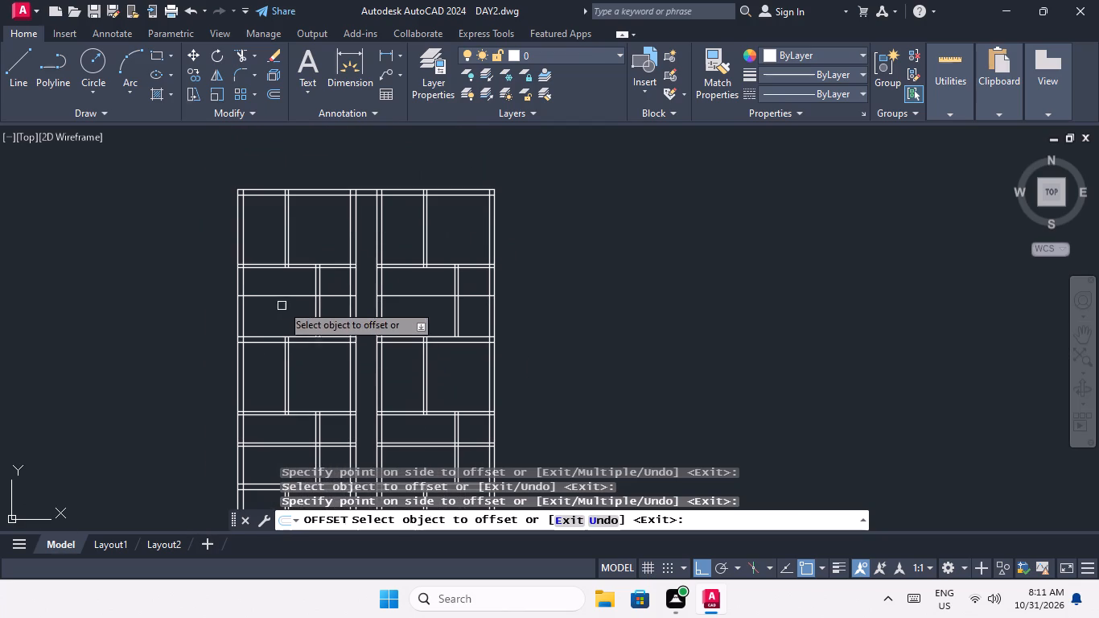
click(282, 295)
click(285, 317)
drag(410, 295, 413, 299)
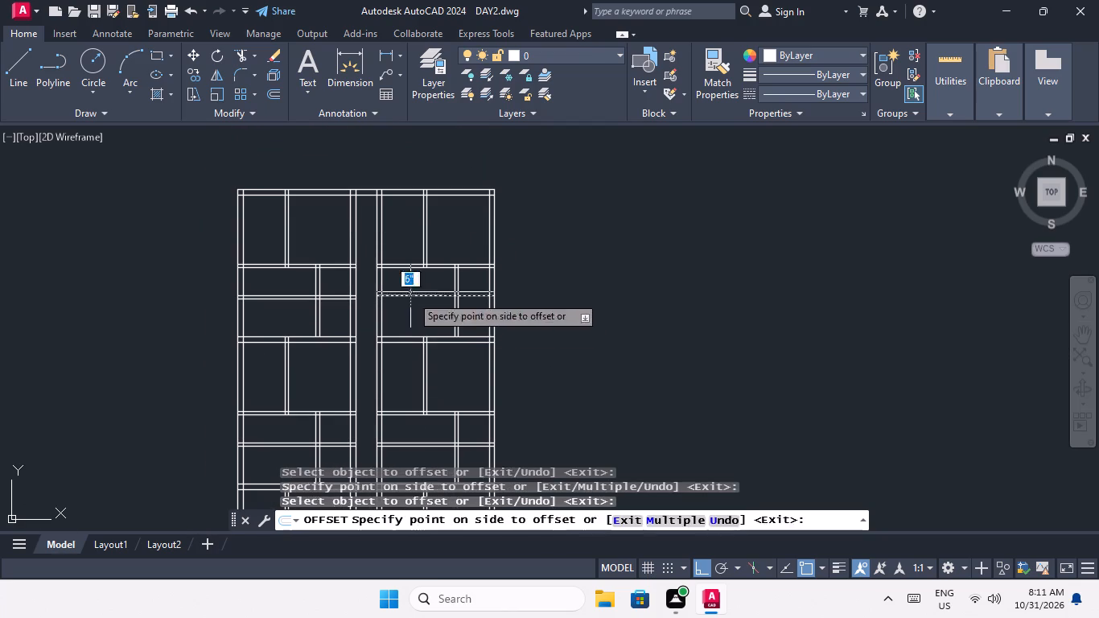
drag(413, 299, 414, 307)
click(422, 339)
middle_drag(405, 316, 406, 278)
key(Escape)
key(Escape)
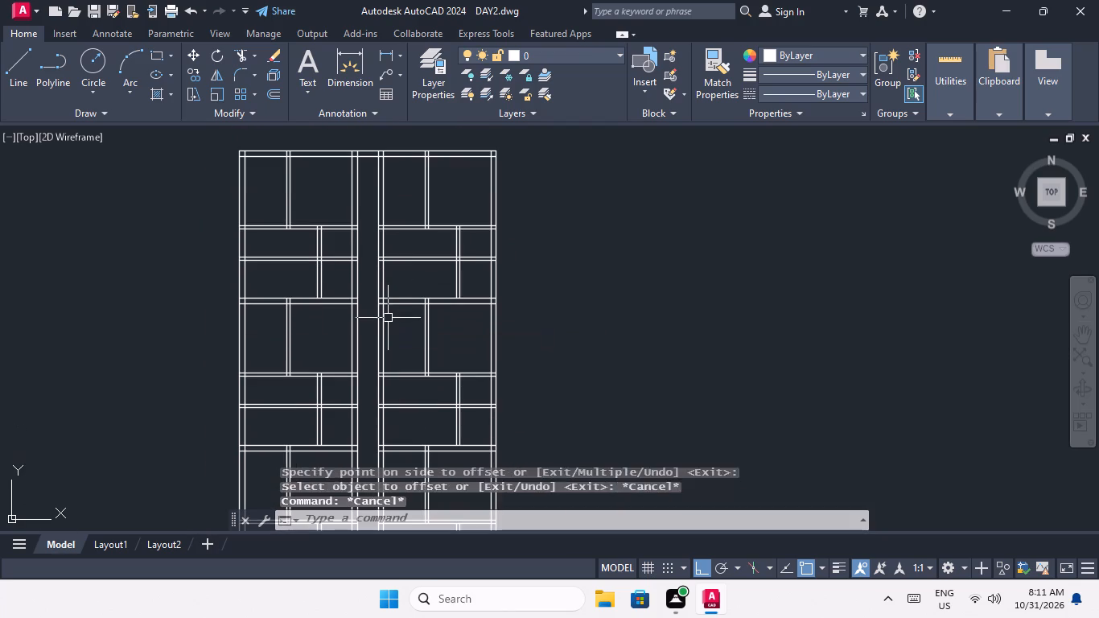
key(Escape)
Trim the left block's second-row dividing wall from the outer wall back to the partition, and trim away the partition below it.
key(t)
key(r)
key(space)
key(space)
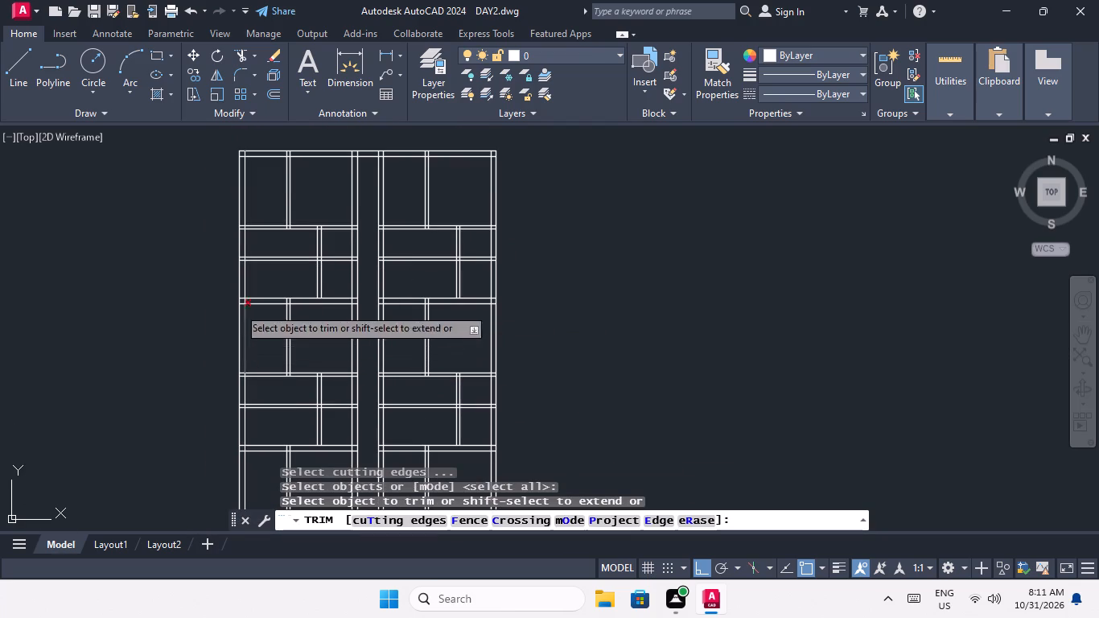
scroll(237, 250, up, 5)
click(285, 361)
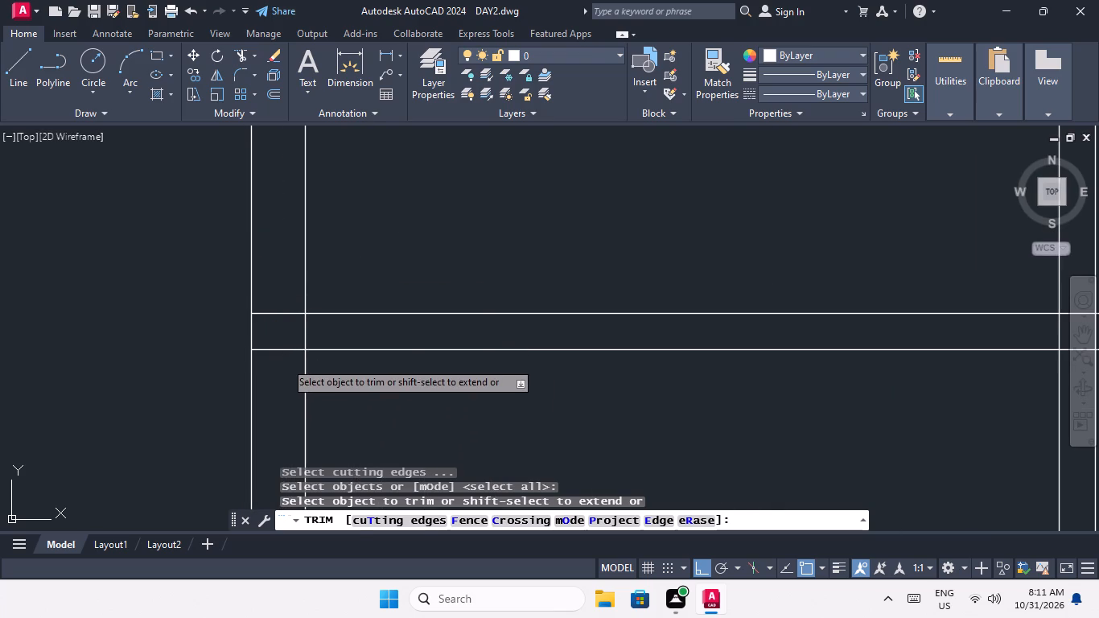
click(255, 280)
scroll(261, 290, down, 4)
drag(399, 323, 377, 306)
click(347, 273)
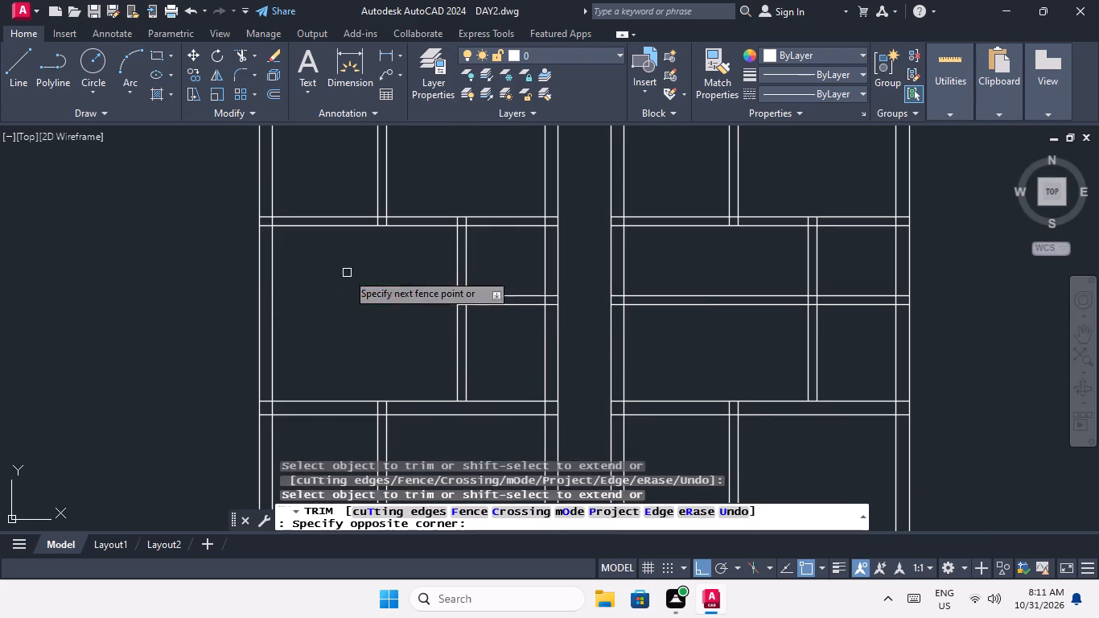
drag(494, 335, 443, 371)
click(405, 374)
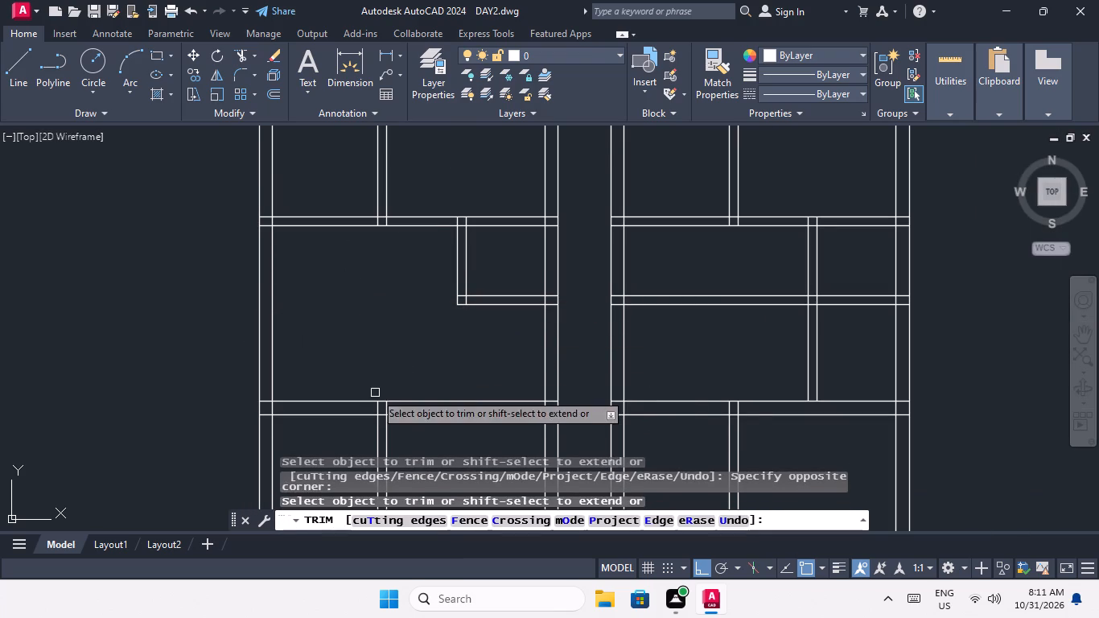
Trim the right block's second-row dividing wall from the corridor wall back to the partition, and trim away the partition below it.
middle_click(367, 391)
middle_drag(371, 344, 0, 370)
scroll(356, 314, down, 2)
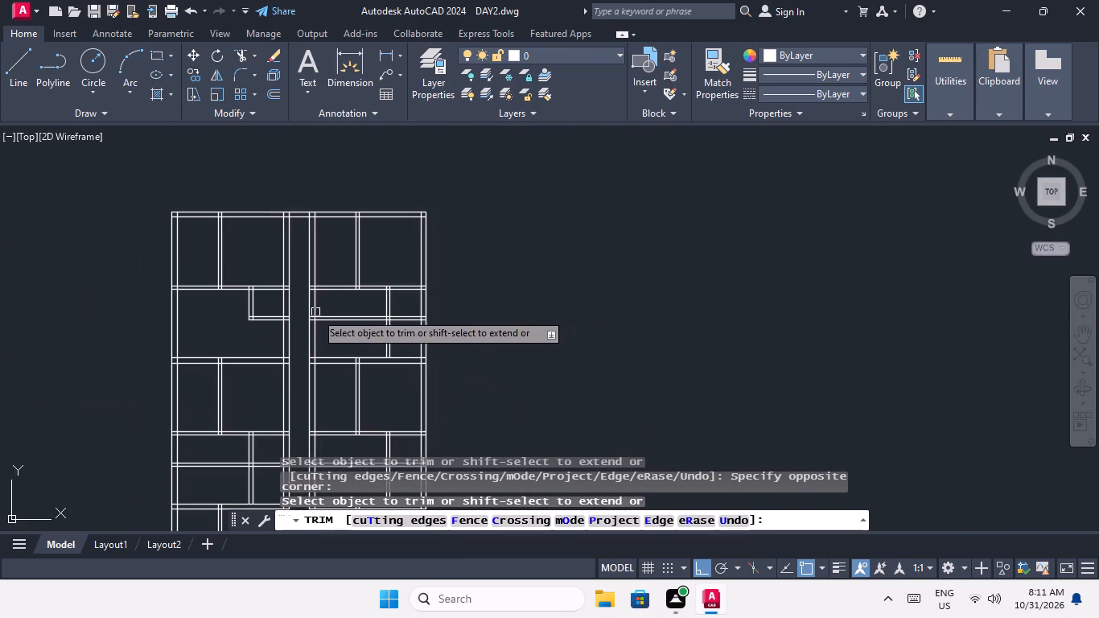
scroll(314, 316, up, 4)
click(303, 342)
click(289, 300)
scroll(290, 300, down, 4)
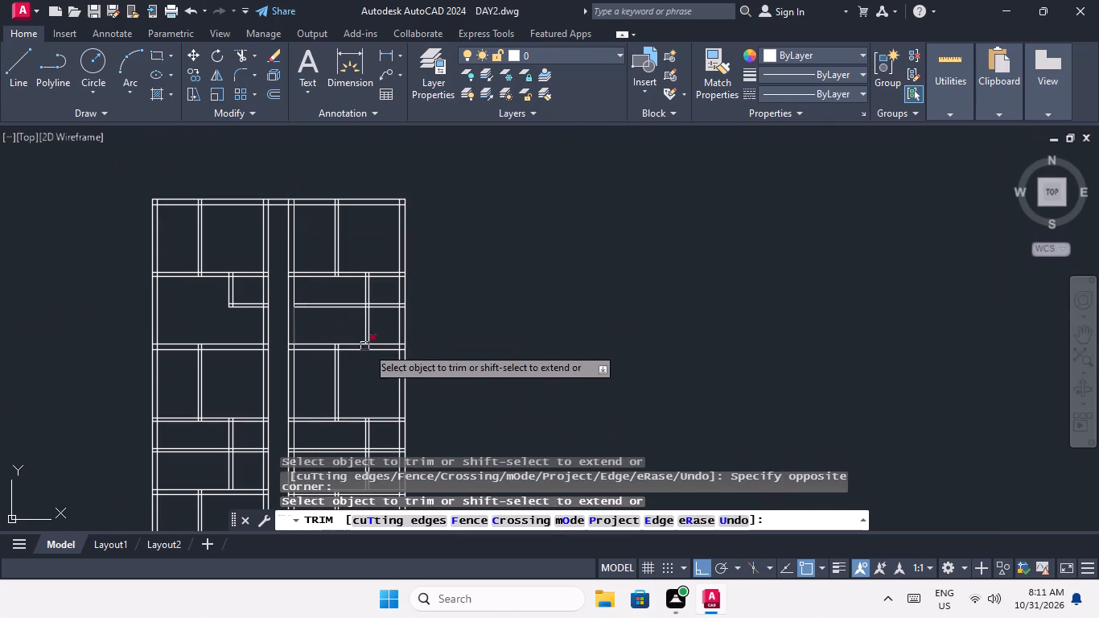
click(344, 319)
click(331, 300)
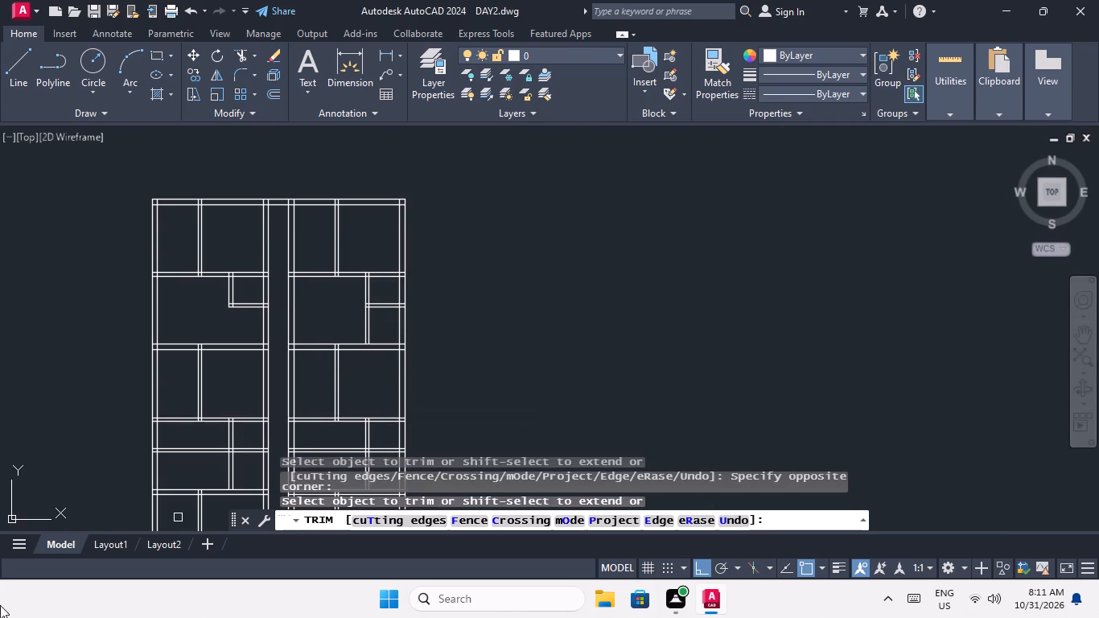
scroll(370, 322, up, 3)
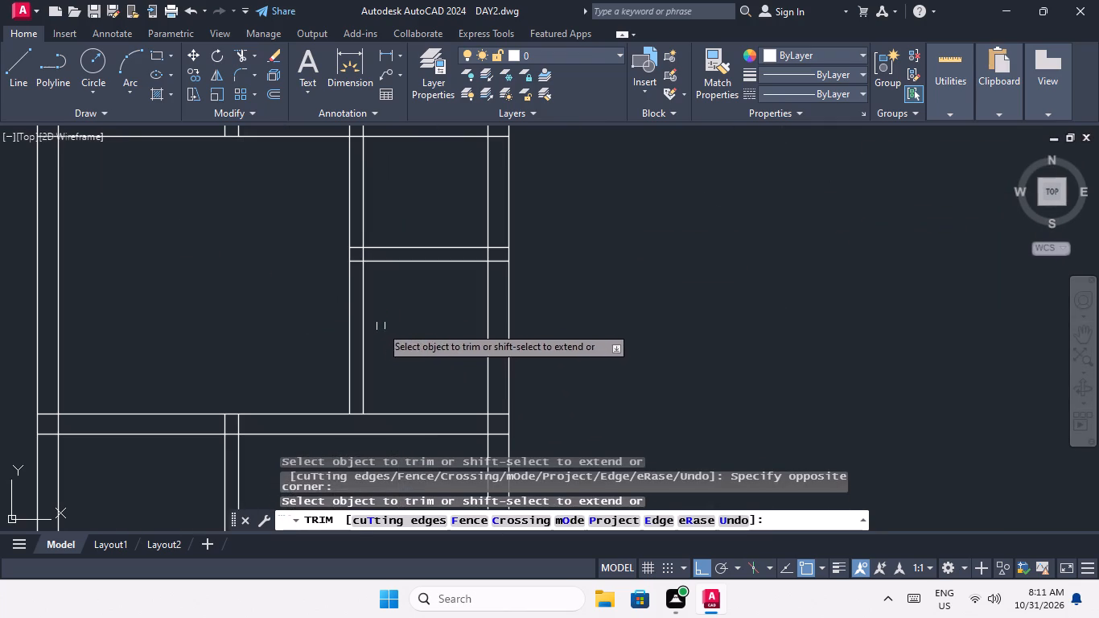
drag(392, 294, 353, 337)
click(316, 336)
Trim the left block's fourth-row dividing wall from the outer wall back to the partition, and trim away the partition below it.
scroll(298, 288, down, 4)
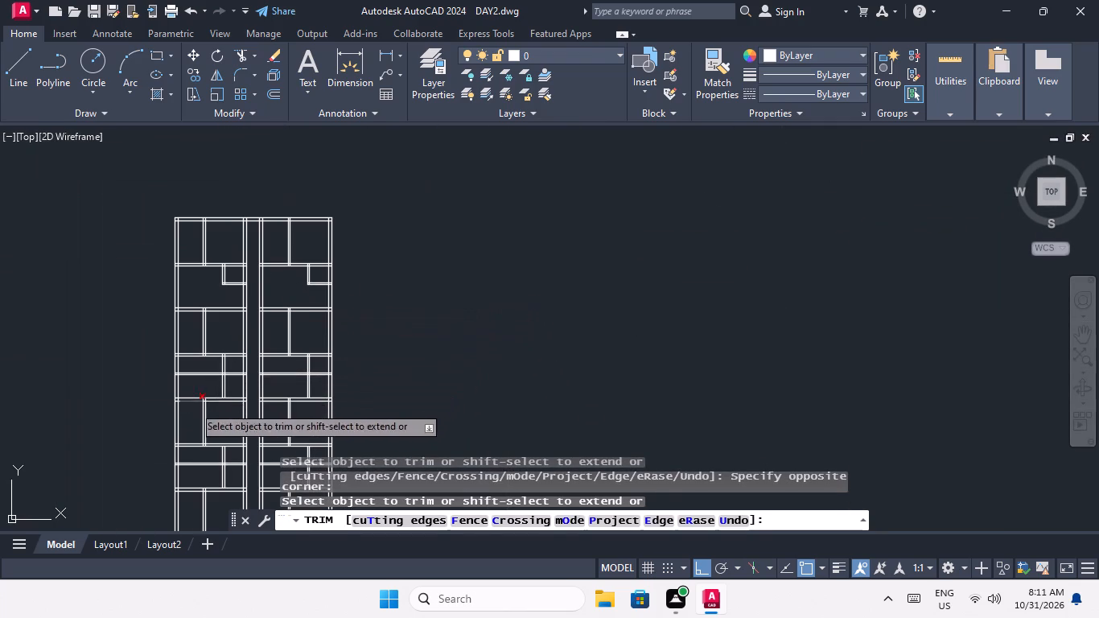
scroll(216, 390, up, 4)
scroll(181, 355, down, 1)
middle_drag(186, 356, 285, 369)
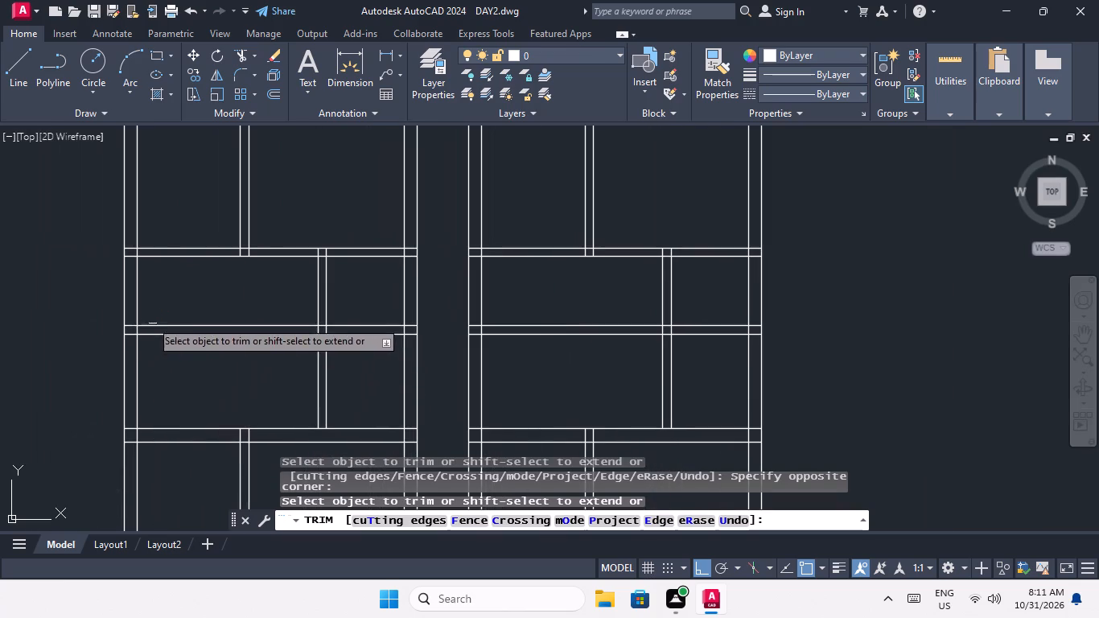
scroll(116, 335, up, 3)
drag(171, 356, 167, 346)
click(154, 280)
scroll(154, 280, down, 3)
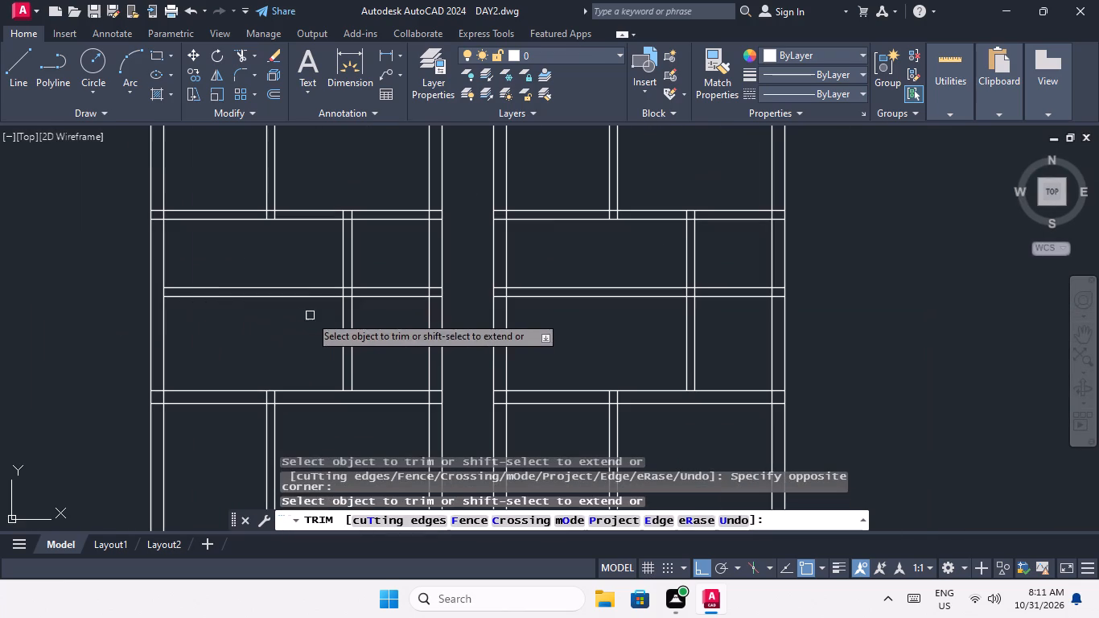
drag(307, 315, 275, 282)
click(253, 249)
scroll(265, 286, down, 3)
scroll(290, 310, up, 4)
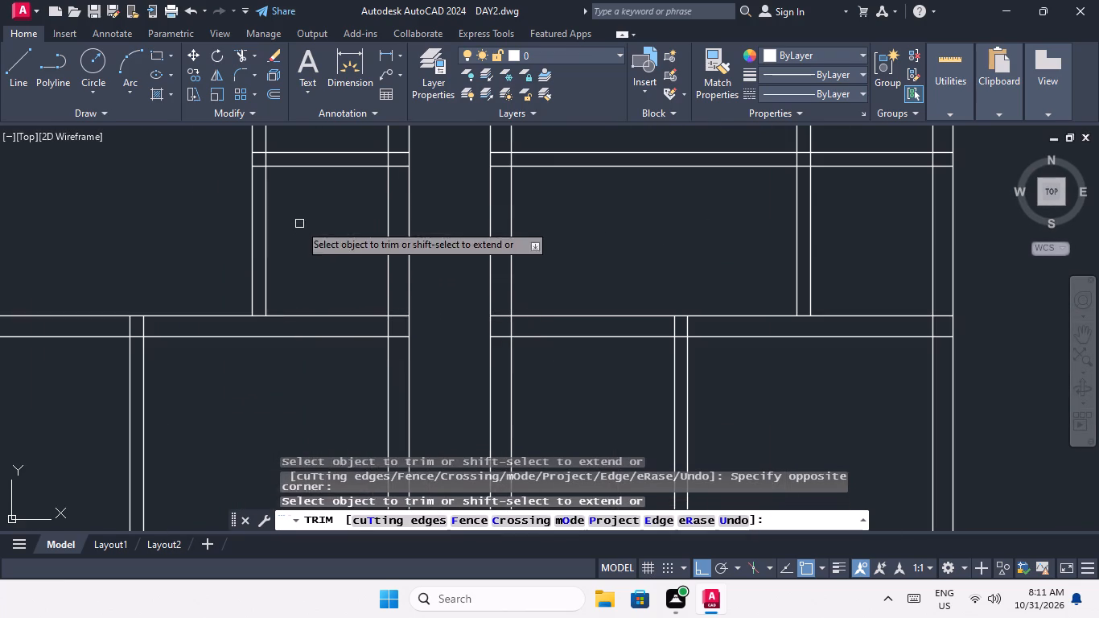
drag(299, 224, 270, 251)
click(235, 253)
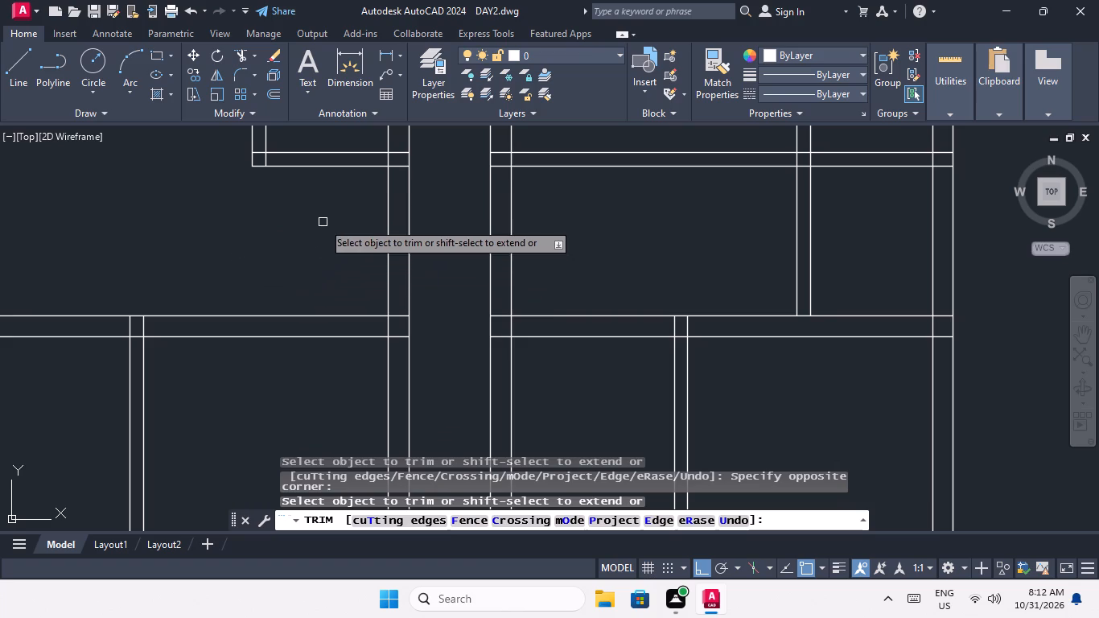
Trim the right block's fourth-row dividing wall from the corridor wall back to the partition, and trim away the partition below it.
scroll(314, 245, down, 4)
scroll(378, 247, up, 4)
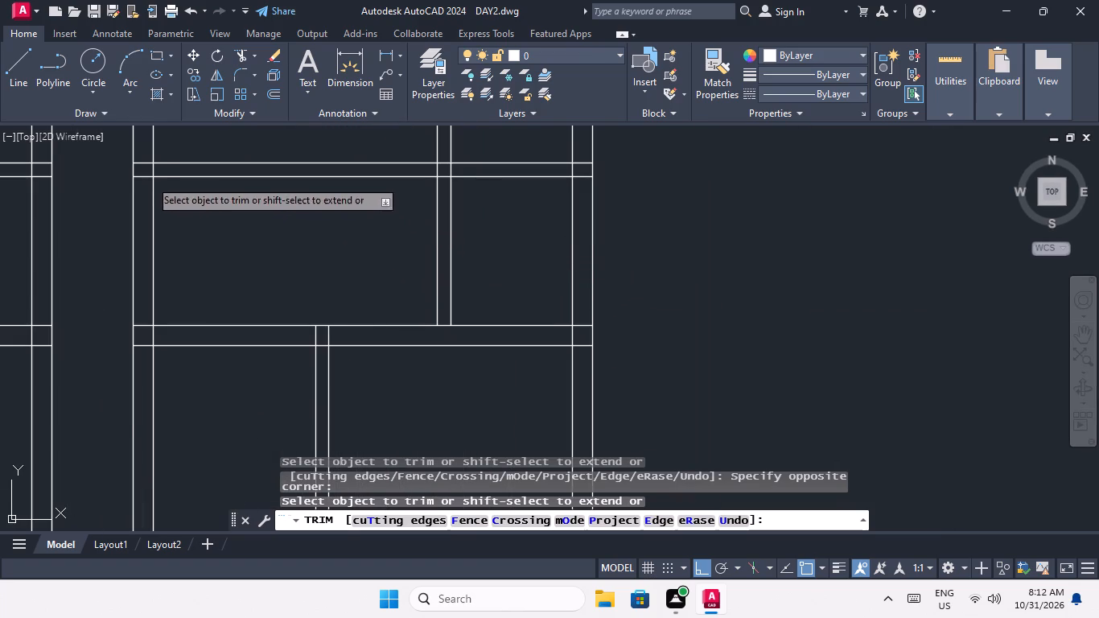
scroll(142, 161, up, 3)
drag(151, 245, 148, 237)
click(123, 149)
scroll(339, 248, down, 3)
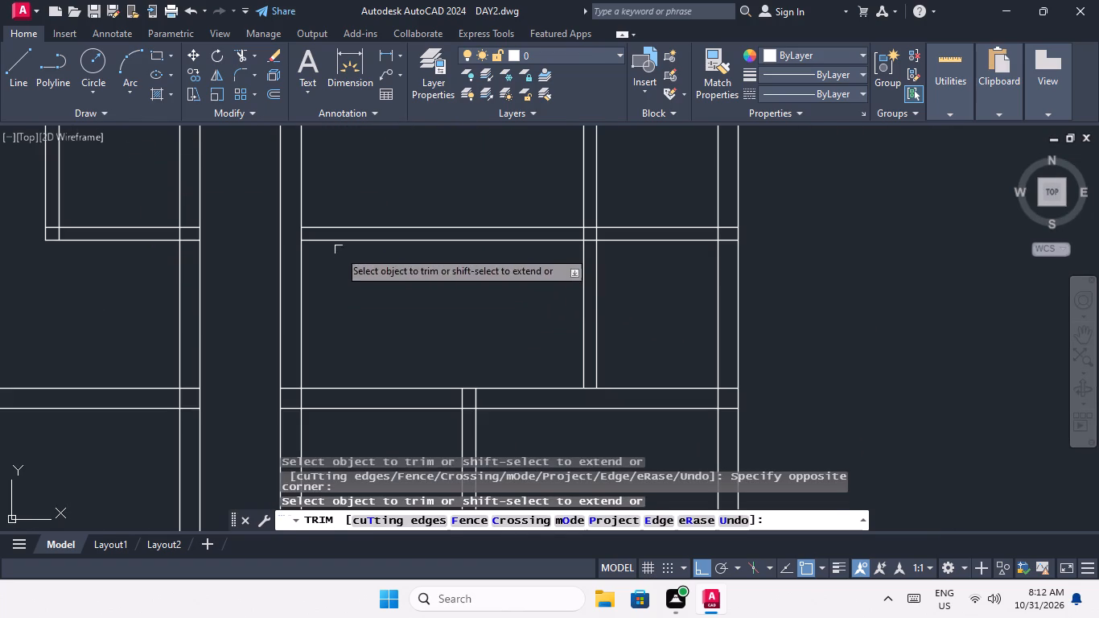
drag(459, 276, 435, 241)
click(402, 192)
drag(621, 275, 559, 323)
click(554, 312)
scroll(391, 274, down, 2)
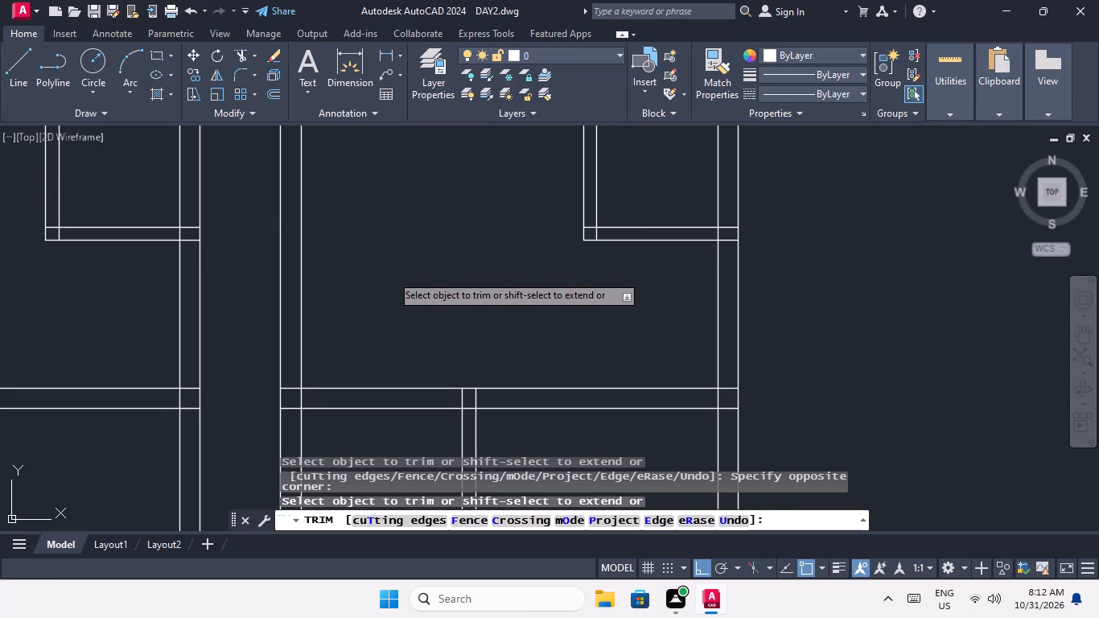
scroll(391, 274, down, 2)
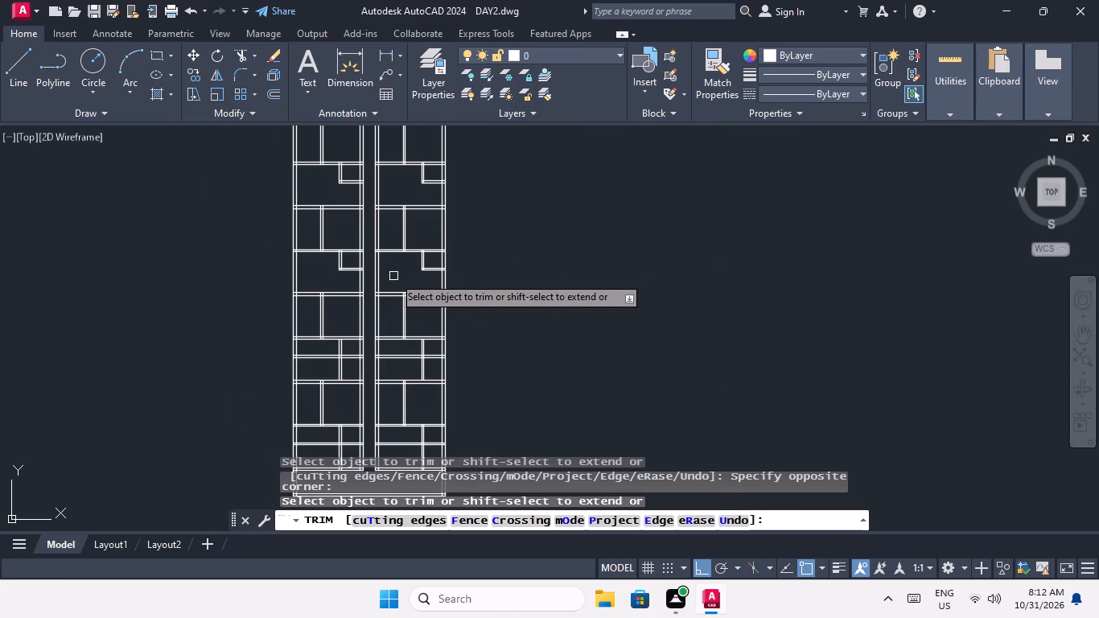
scroll(444, 258, down, 2)
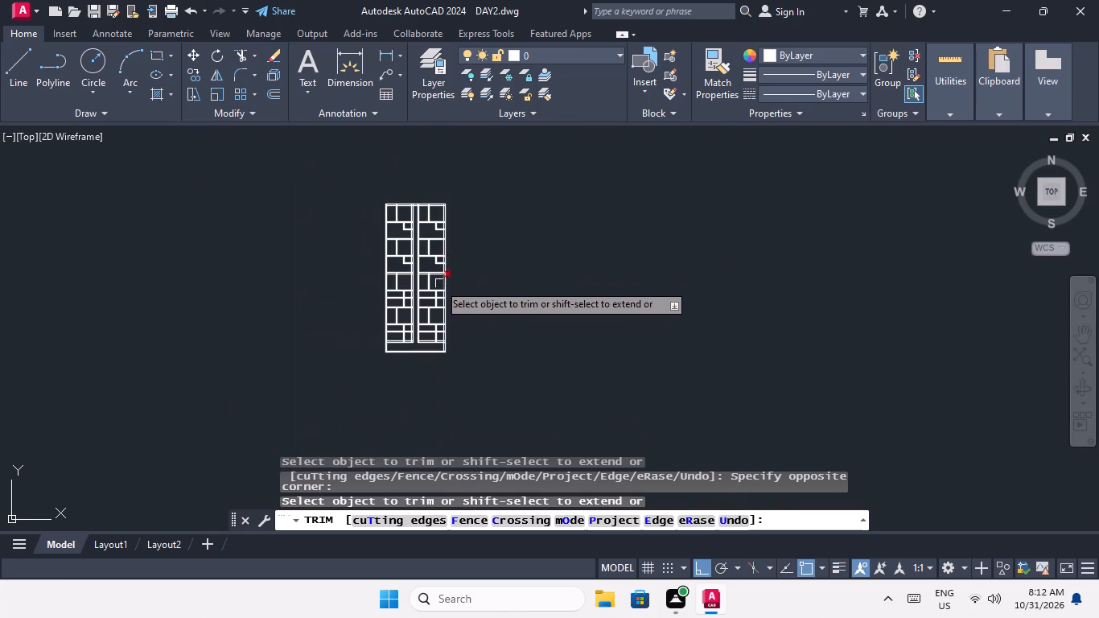
Trim the left block's sixth-row dividing wall from the outer wall back to the partition, and trim away the partition below it.
scroll(408, 288, up, 4)
middle_drag(367, 339, 396, 432)
scroll(377, 317, down, 3)
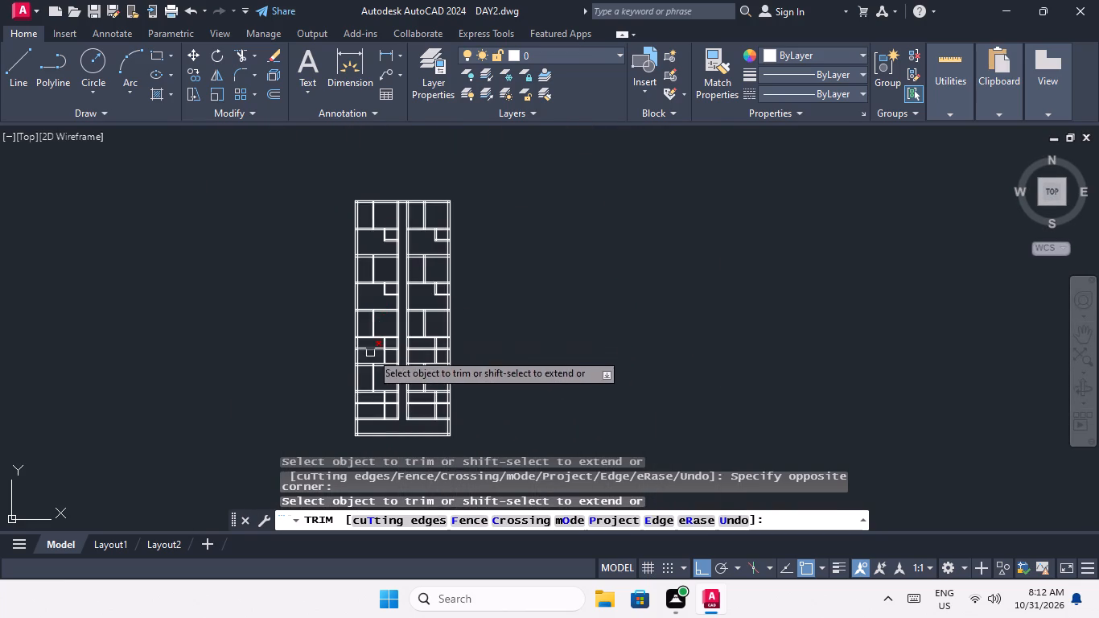
scroll(376, 353, up, 4)
scroll(237, 334, up, 3)
drag(251, 356, 248, 338)
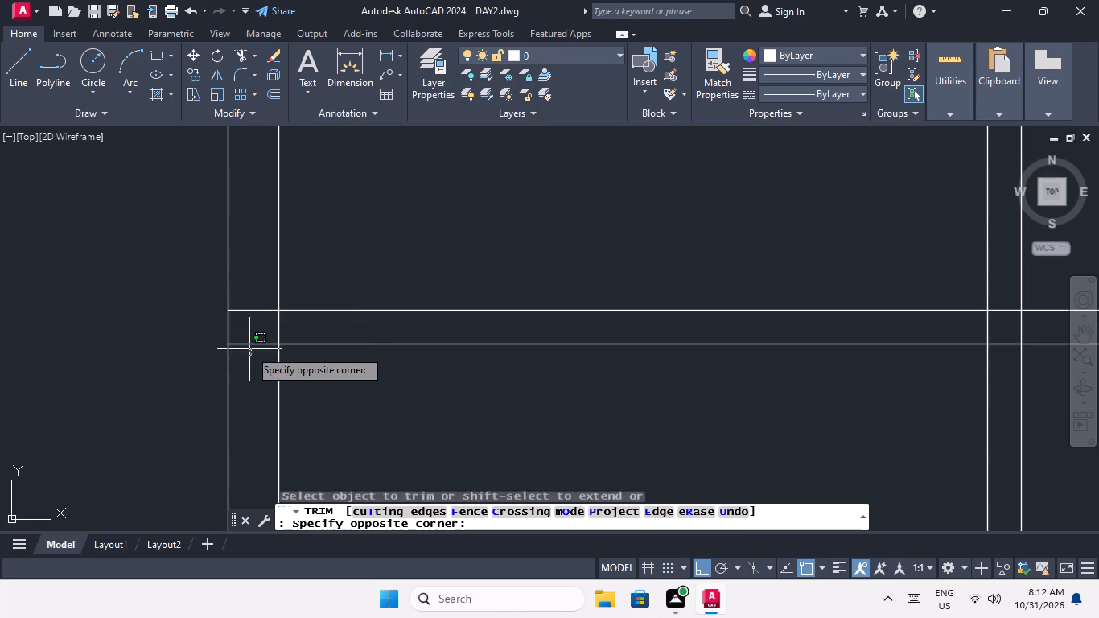
drag(248, 338, 249, 344)
click(240, 290)
scroll(241, 293, down, 3)
drag(377, 335, 363, 311)
click(336, 257)
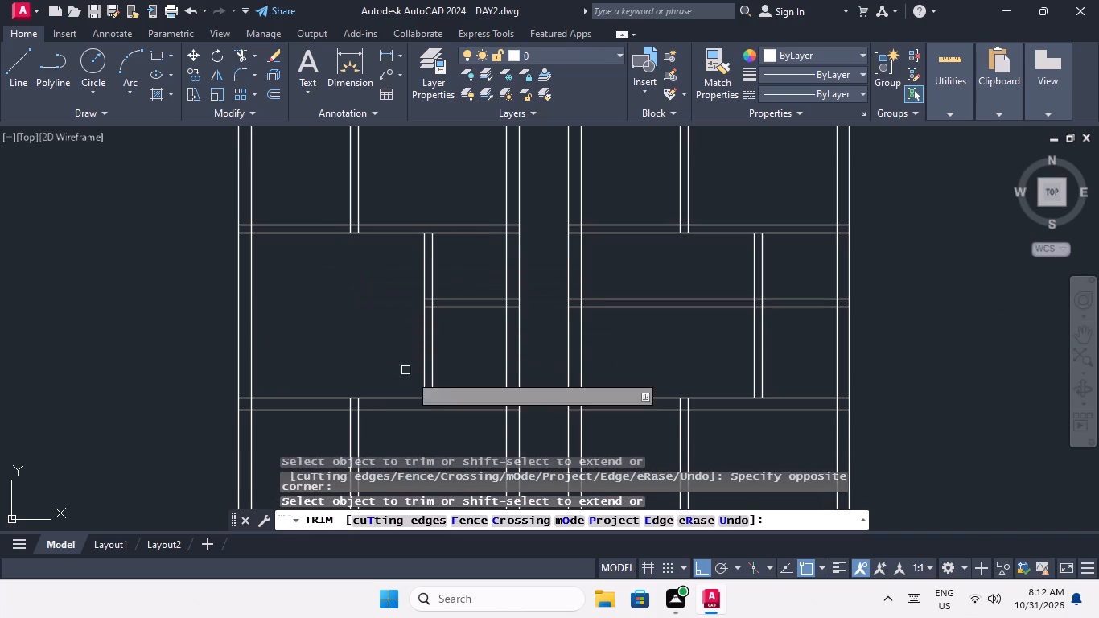
drag(453, 344, 434, 362)
click(421, 361)
scroll(427, 302, down, 3)
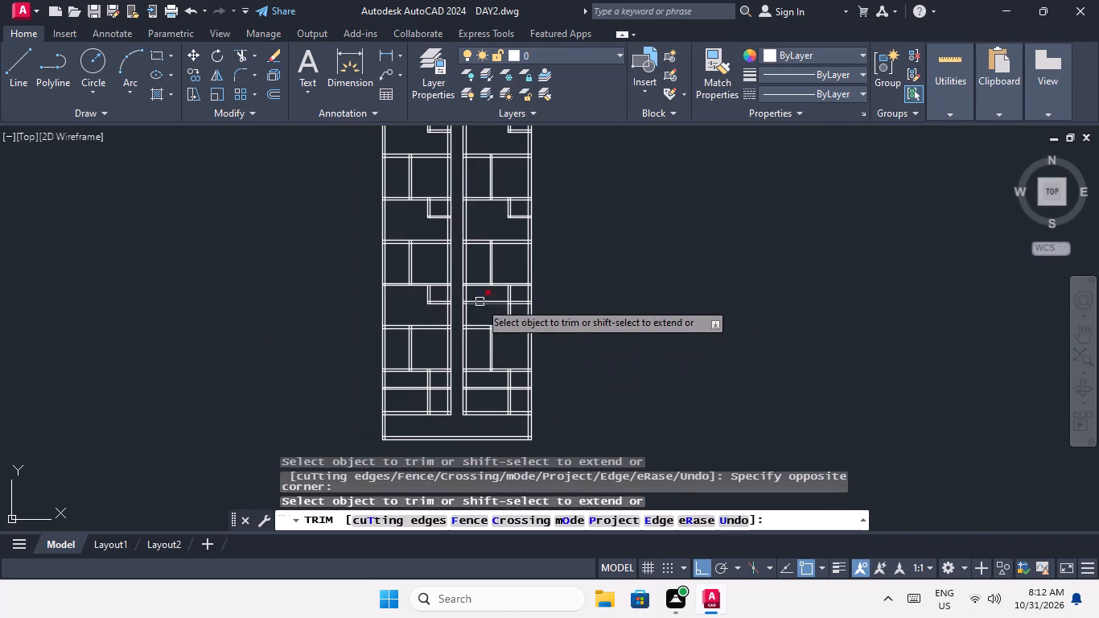
Trim the right block's sixth-row dividing wall from the corridor wall back to the partition, and trim away the partition below it.
scroll(462, 301, up, 7)
drag(472, 344, 463, 308)
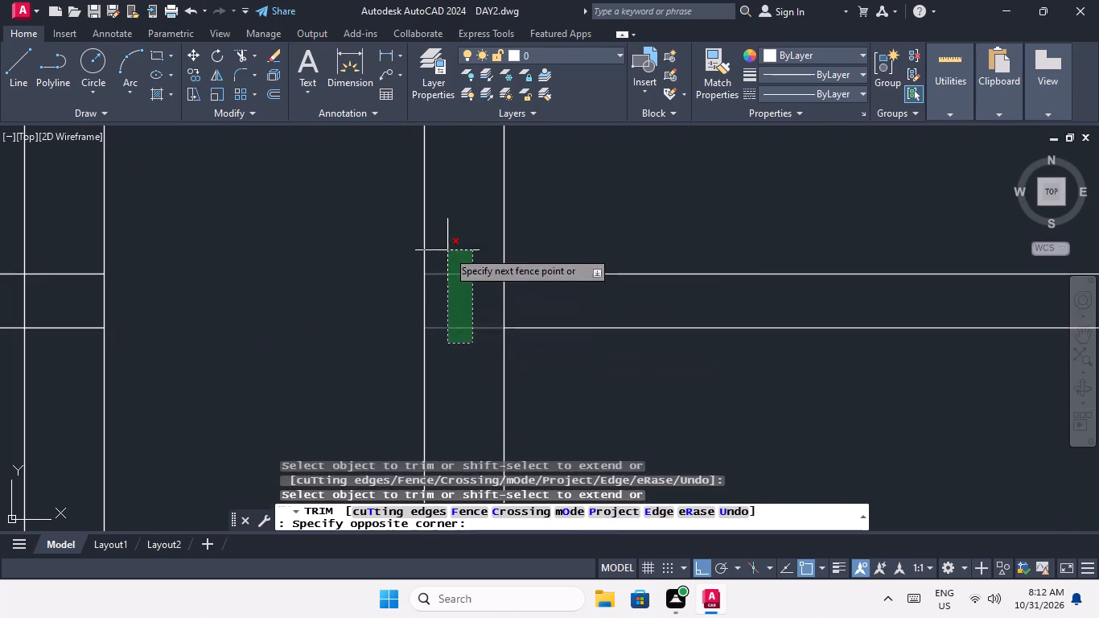
click(447, 250)
scroll(447, 249, down, 5)
drag(517, 290, 511, 278)
click(490, 234)
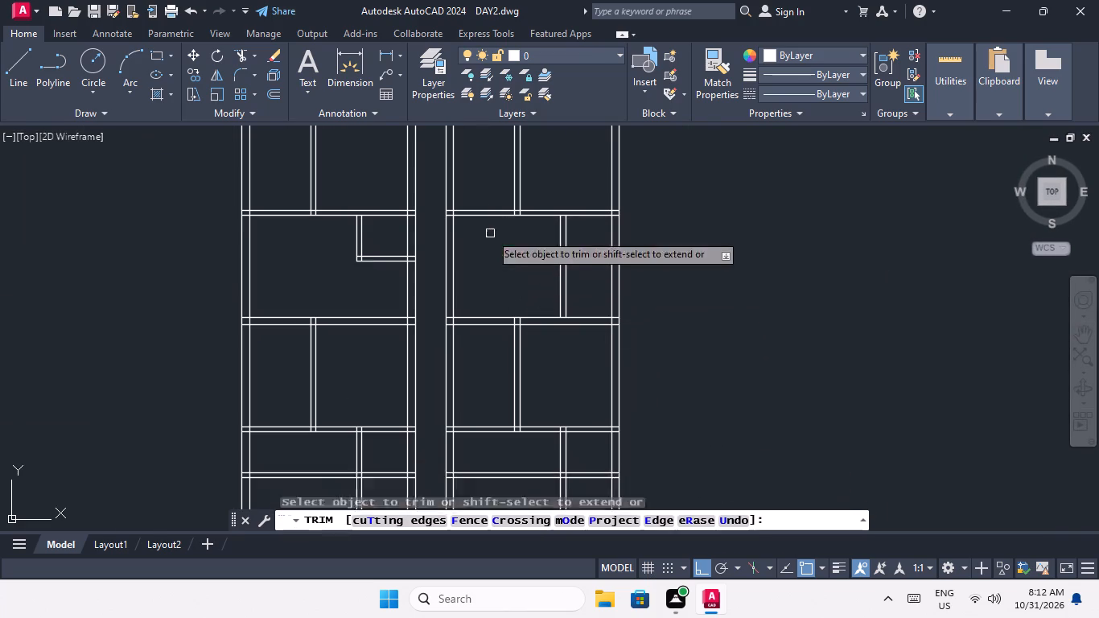
scroll(576, 287, up, 1)
click(578, 247)
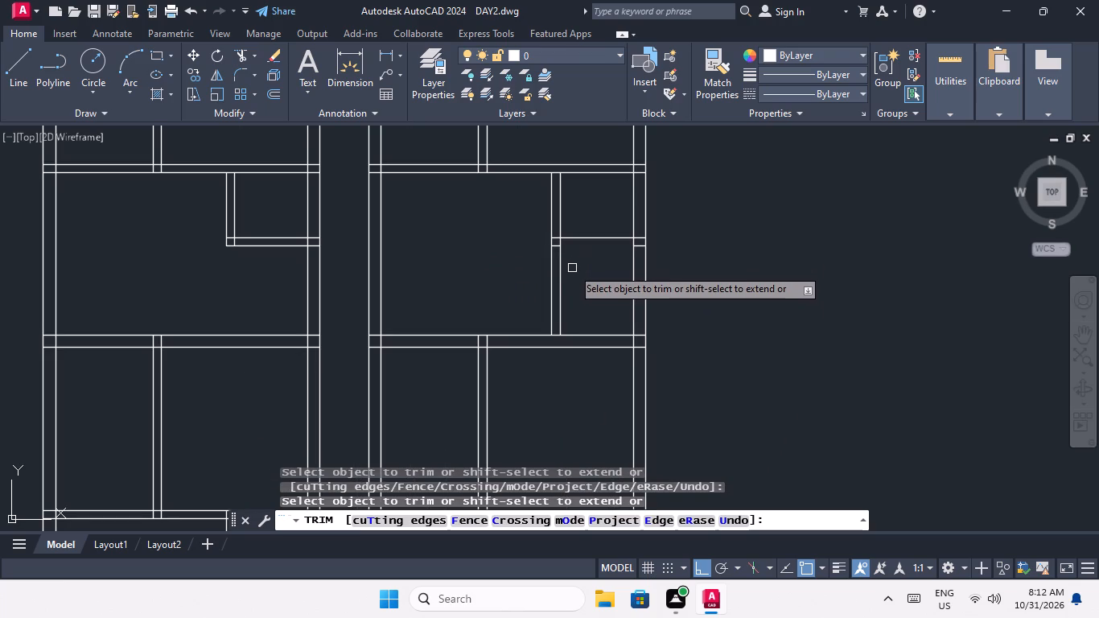
key(ctrl+z)
click(588, 285)
click(542, 291)
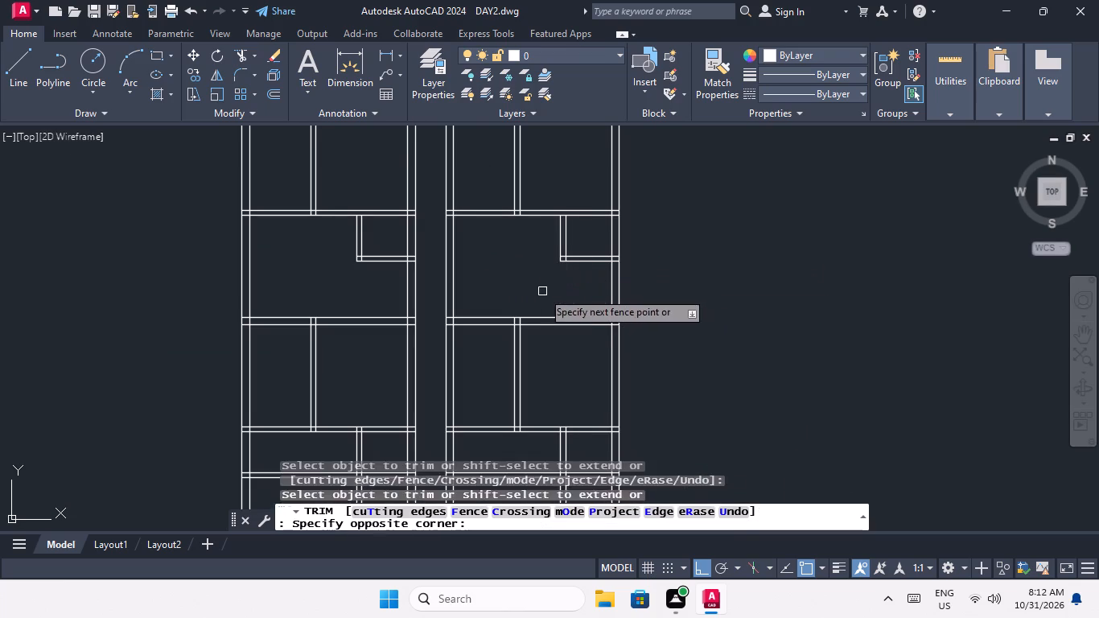
Trim the left block's eighth-row dividing wall from the outer wall back to the partition.
scroll(537, 274, down, 1)
middle_drag(534, 274, 504, 297)
scroll(504, 297, down, 2)
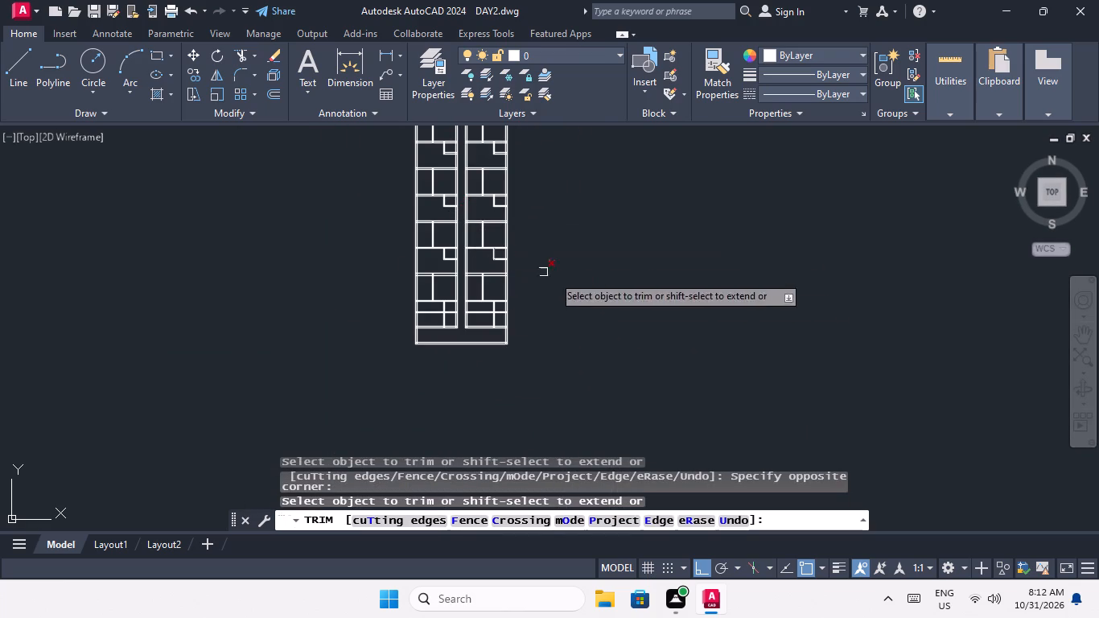
scroll(432, 316, up, 4)
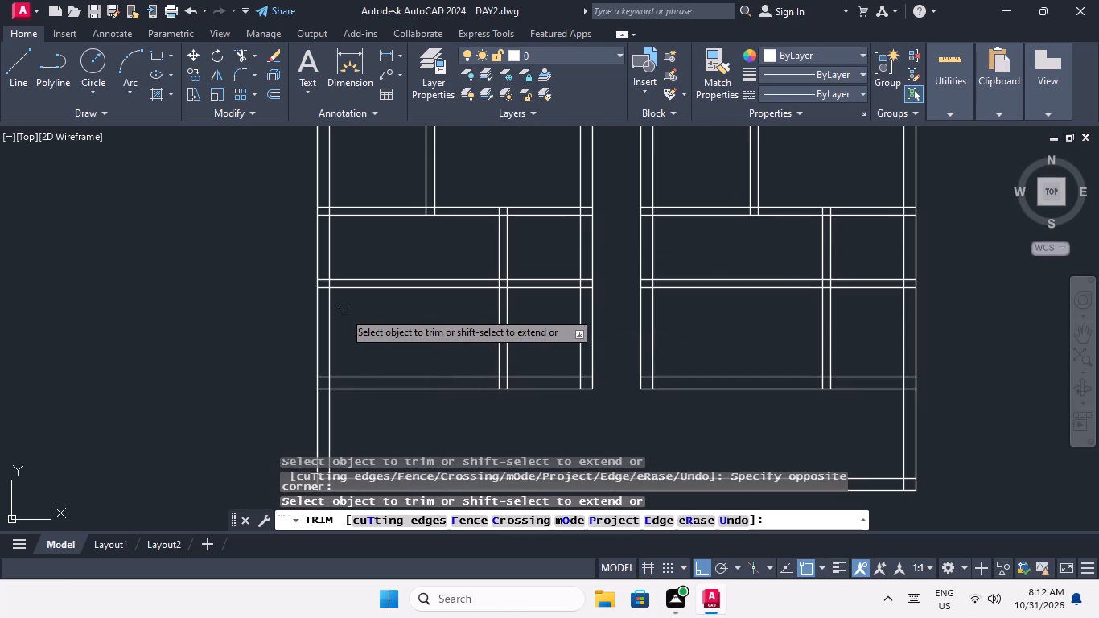
scroll(323, 285, up, 4)
click(319, 323)
click(294, 237)
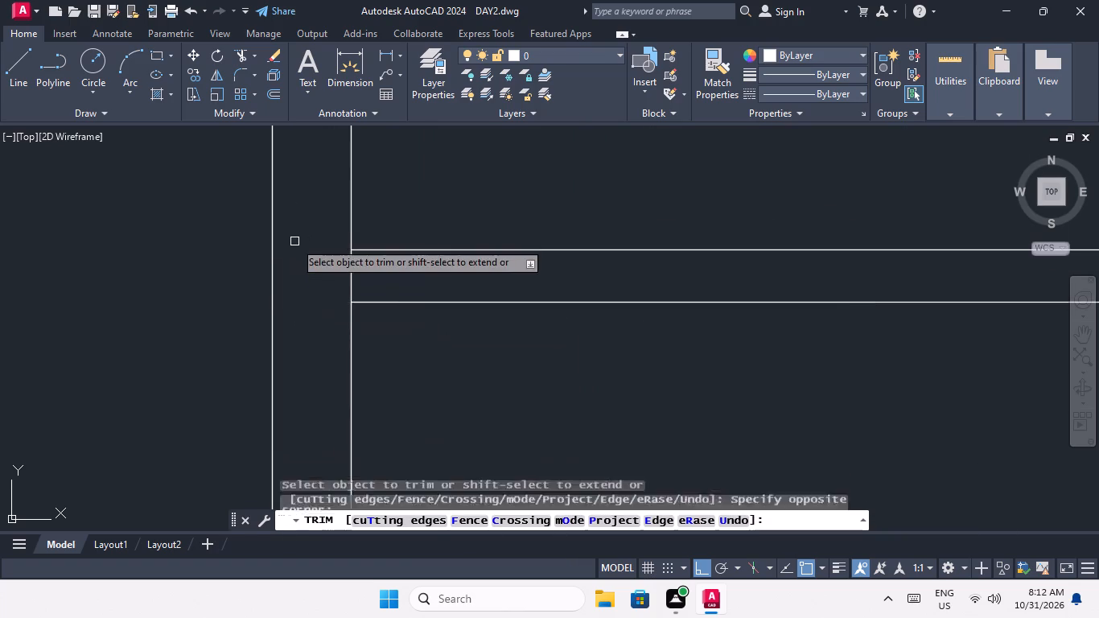
scroll(294, 241, down, 4)
drag(411, 282, 383, 233)
click(374, 213)
Trim away the left block's eighth-row partition below the dividing wall, including its ends inside the block's bottom wall.
scroll(381, 226, down, 1)
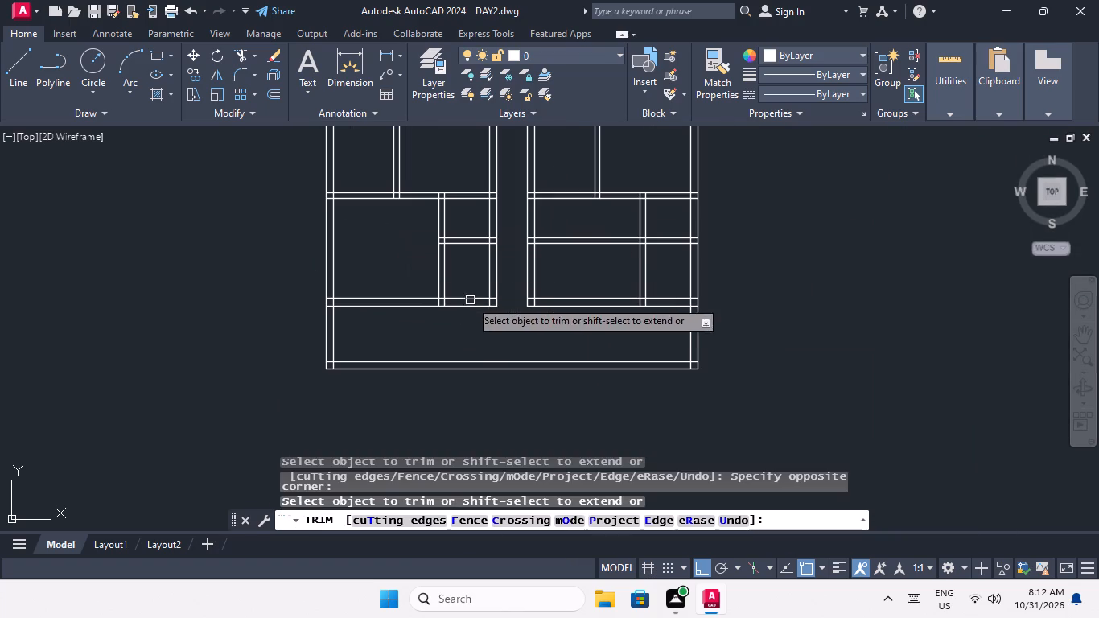
scroll(444, 305, up, 4)
drag(451, 293, 389, 293)
click(373, 293)
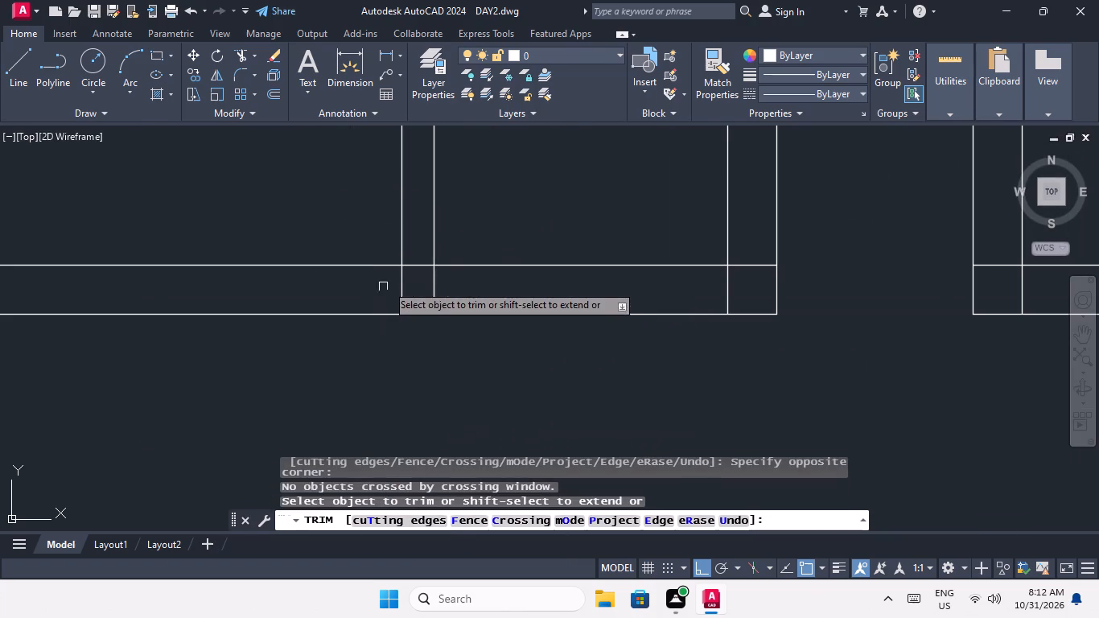
drag(464, 287, 434, 289)
click(389, 290)
scroll(484, 220, down, 2)
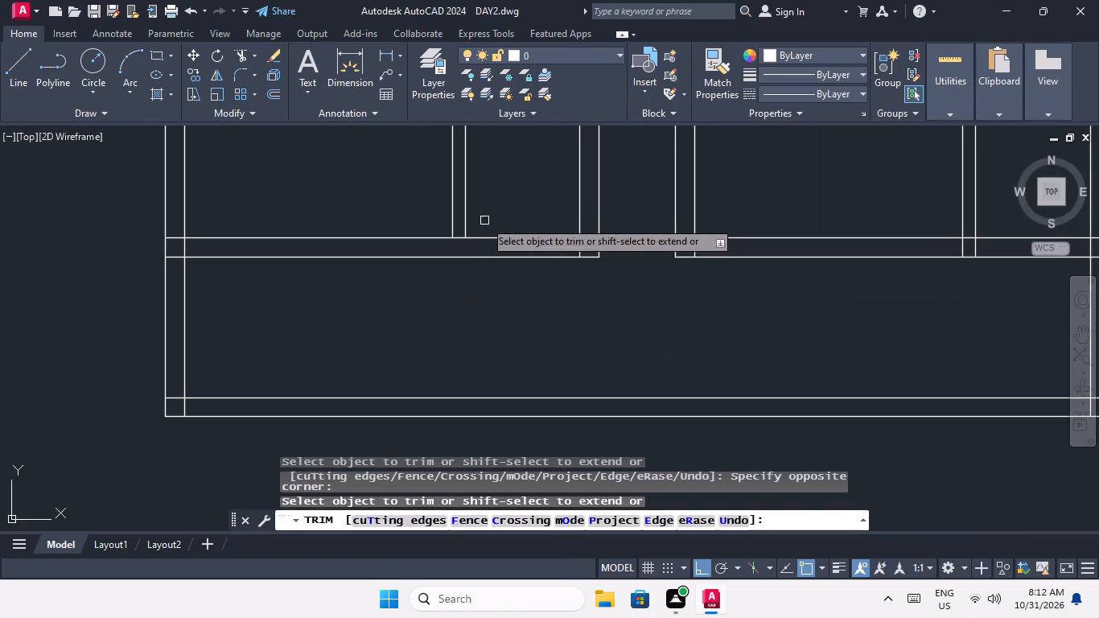
middle_drag(497, 187, 499, 282)
drag(506, 245, 464, 265)
click(405, 272)
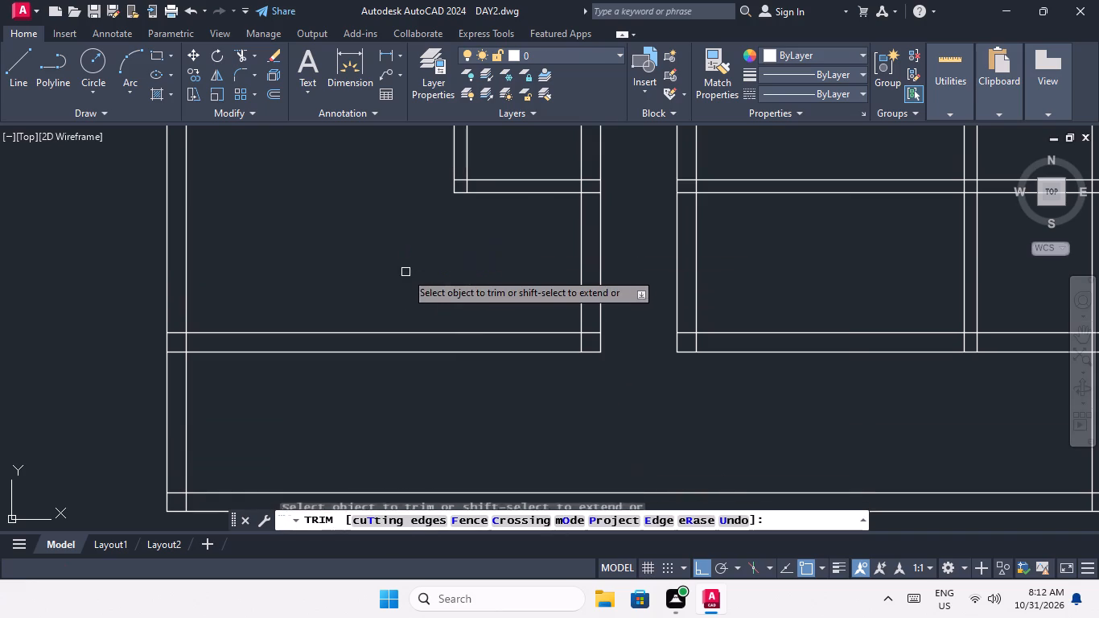
Trim away the right block's eighth-row partition below the dividing wall, including its ends inside the block's bottom wall.
middle_drag(436, 237, 380, 305)
scroll(342, 299, down, 3)
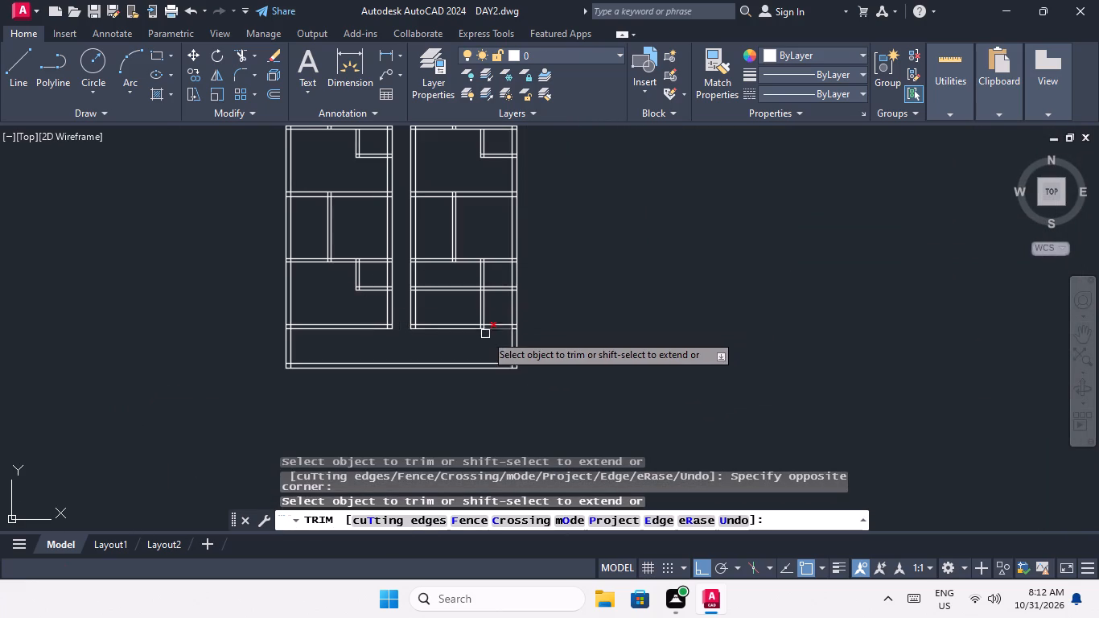
scroll(480, 334, up, 7)
drag(517, 280, 422, 318)
click(365, 319)
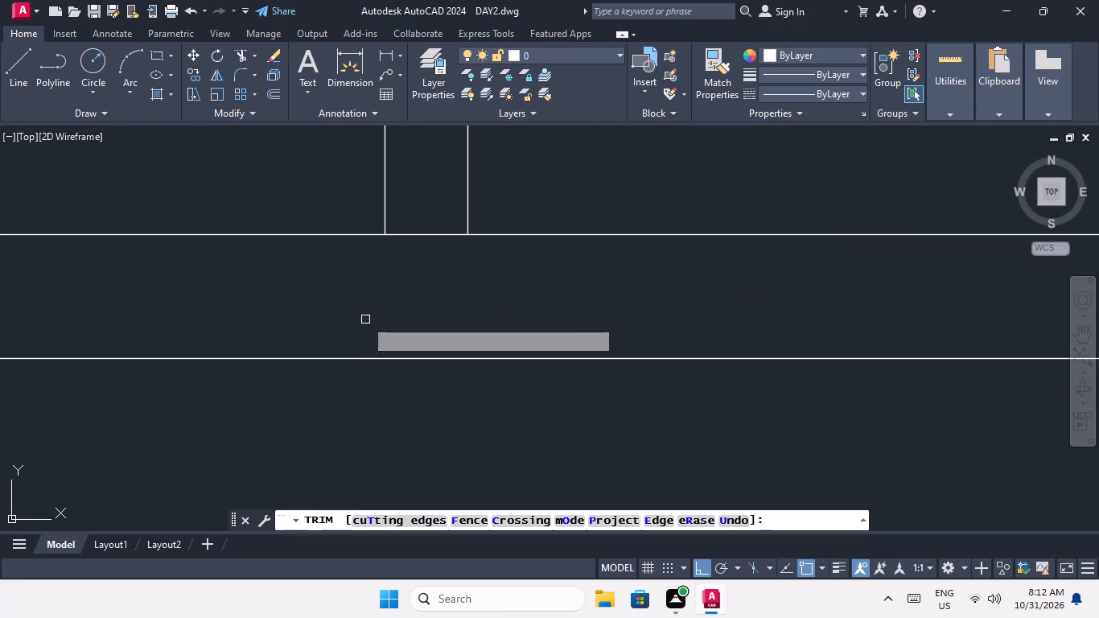
scroll(368, 320, down, 5)
drag(409, 253, 373, 284)
click(355, 292)
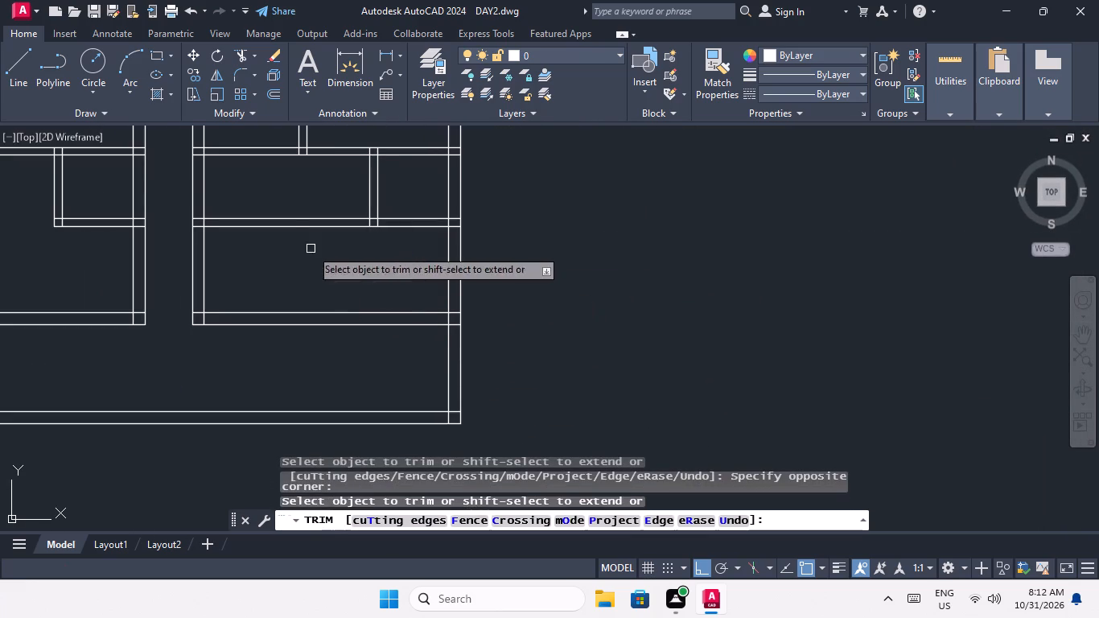
Trim the right block's eighth-row dividing wall from the corridor wall back to the partition, and end the Trim command.
middle_drag(311, 249, 385, 362)
scroll(272, 343, up, 5)
drag(285, 348, 277, 319)
click(257, 210)
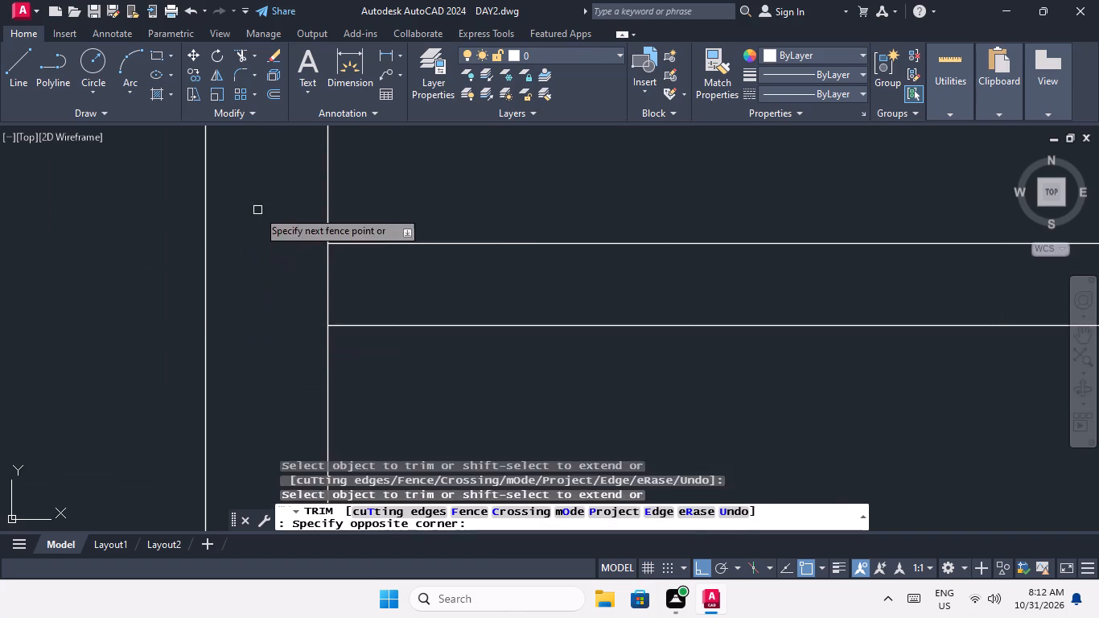
scroll(258, 216, down, 4)
drag(479, 283, 473, 274)
click(425, 209)
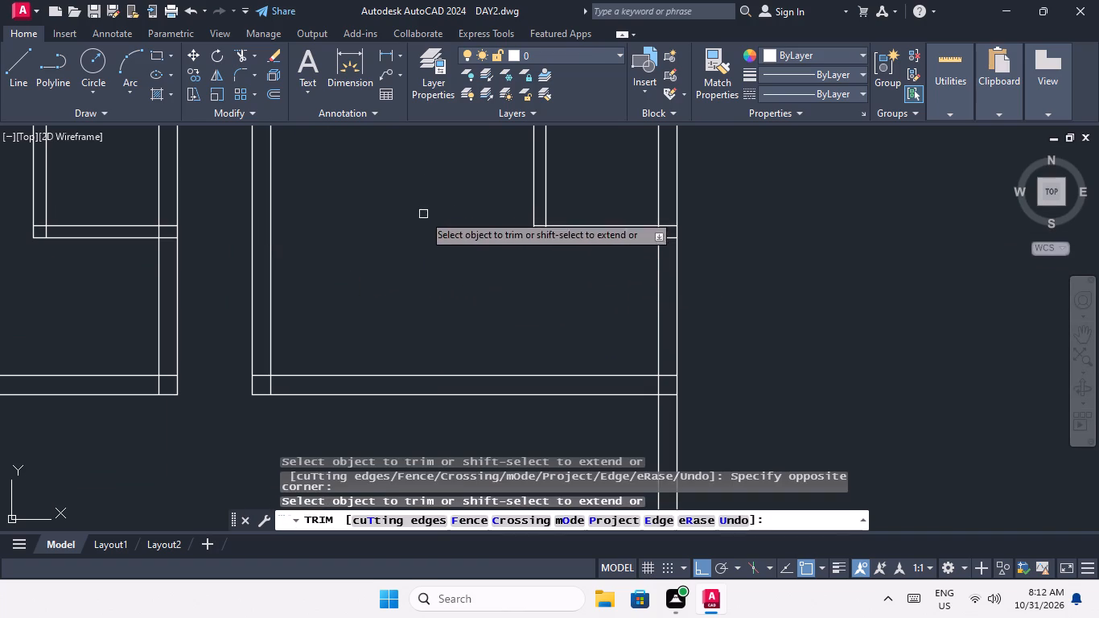
scroll(423, 217, down, 3)
middle_drag(436, 246, 445, 278)
scroll(435, 242, down, 1)
middle_drag(438, 256, 427, 297)
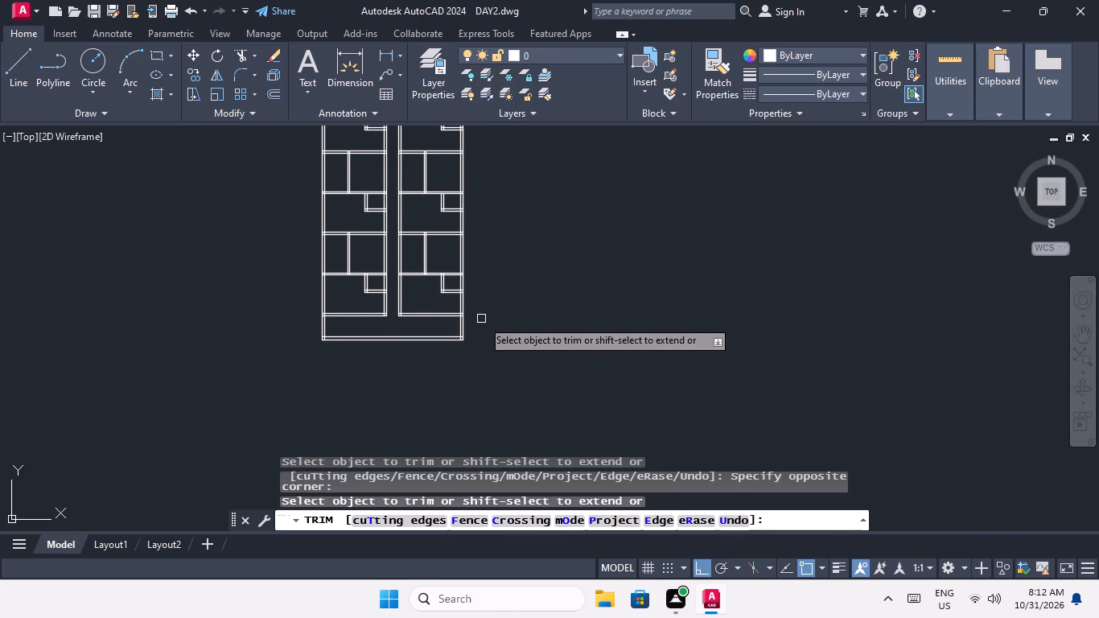
key(Escape)
key(Escape)
key(Escape)
Review the trimmed walls and small corner rooms over the full length of the floor plan.
middle_drag(500, 282, 489, 391)
middle_drag(484, 328, 473, 396)
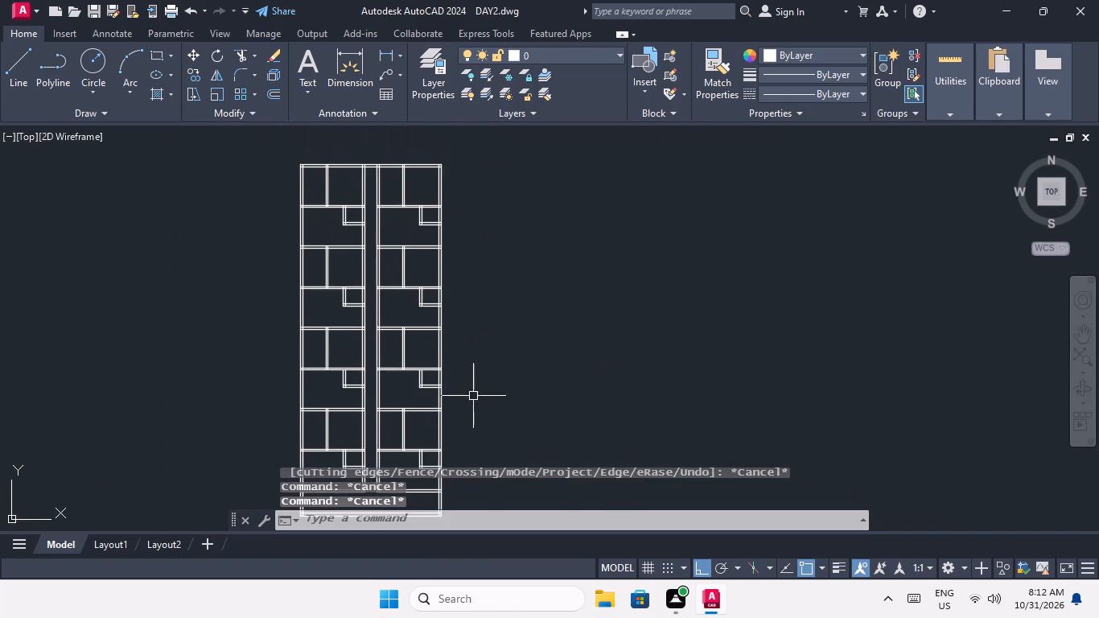
middle_drag(468, 335, 466, 283)
middle_click(465, 281)
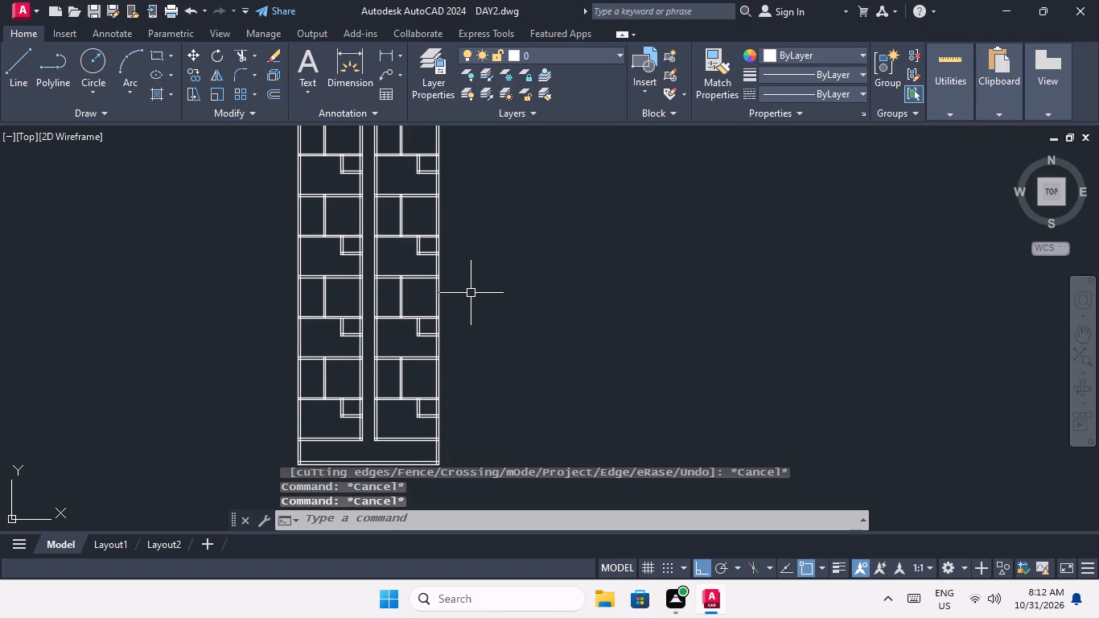
key(Escape)
key(Escape)
middle_drag(503, 289, 512, 344)
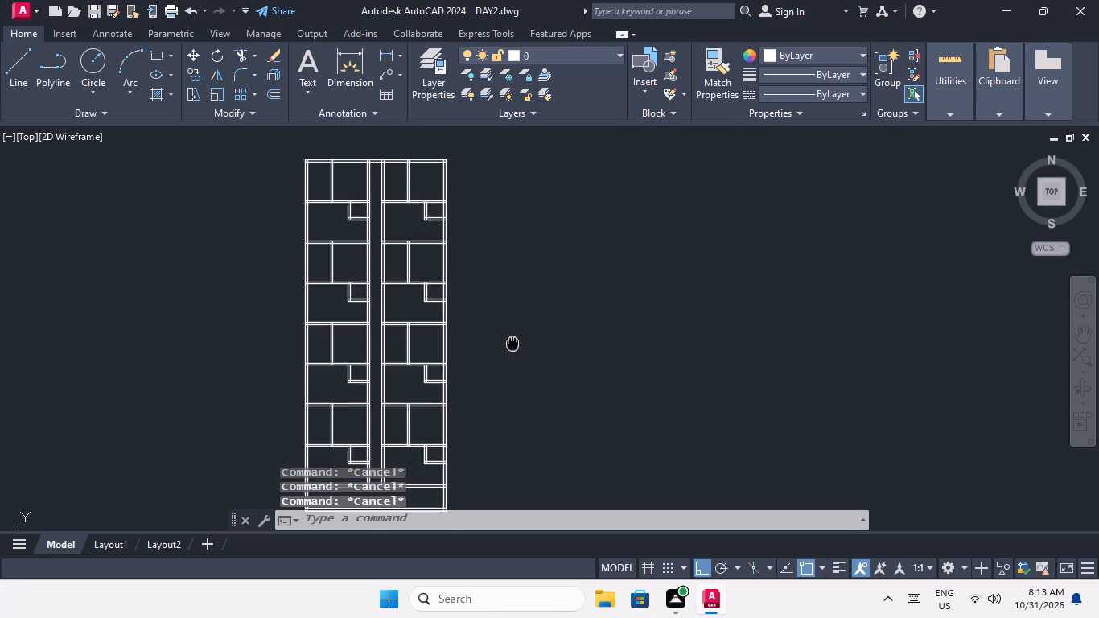
middle_drag(512, 344, 513, 377)
key(Escape)
key(Escape)
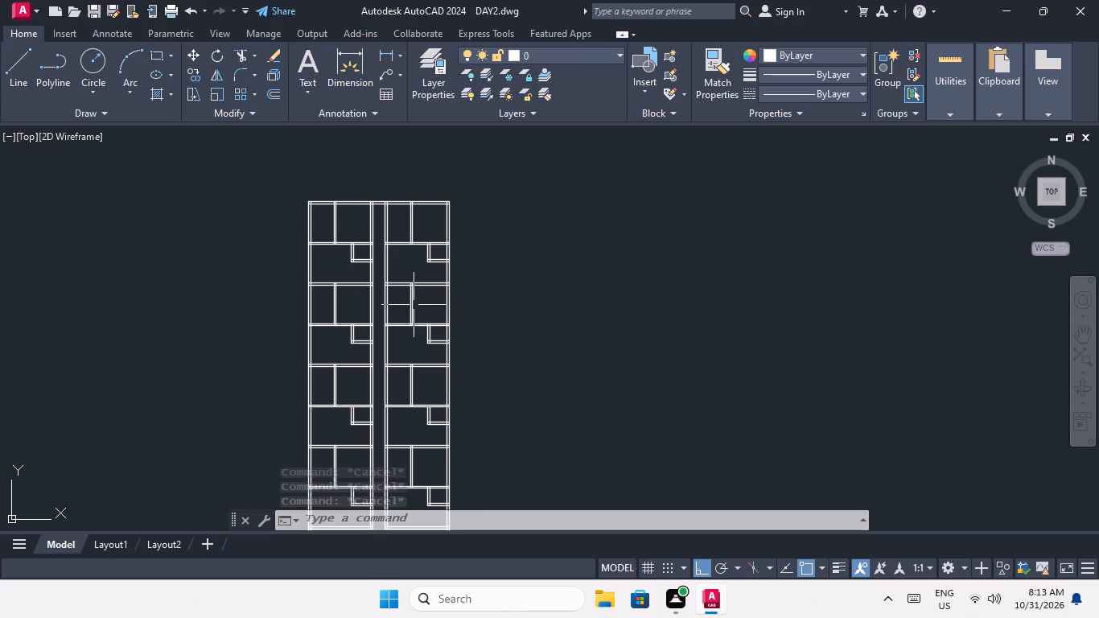
scroll(372, 242, up, 4)
middle_drag(365, 282, 401, 371)
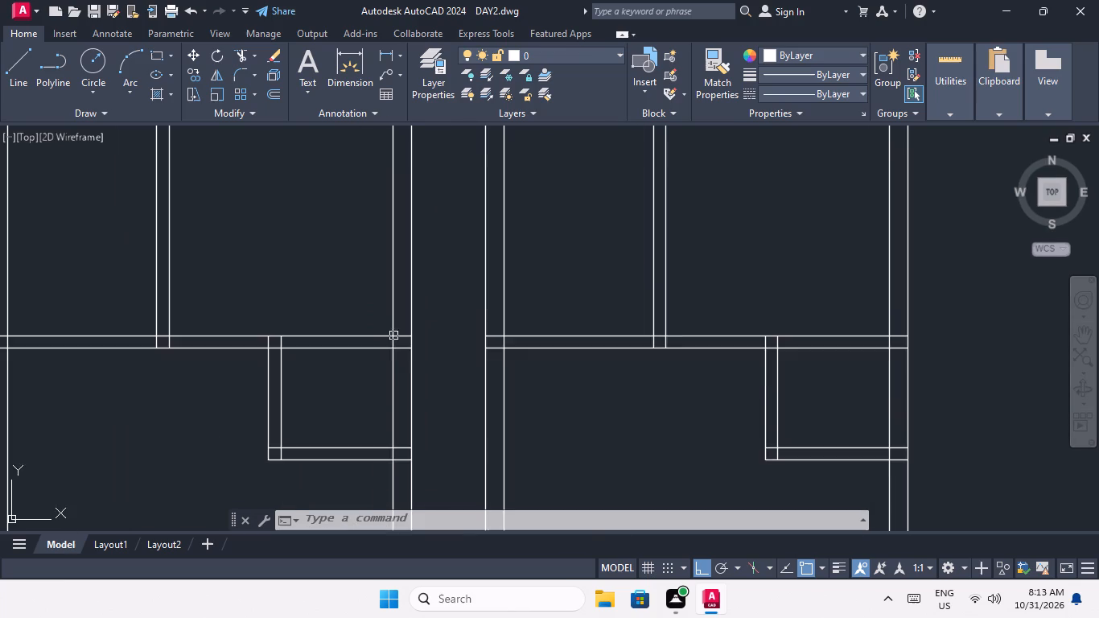
scroll(377, 305, down, 2)
middle_drag(369, 363, 370, 389)
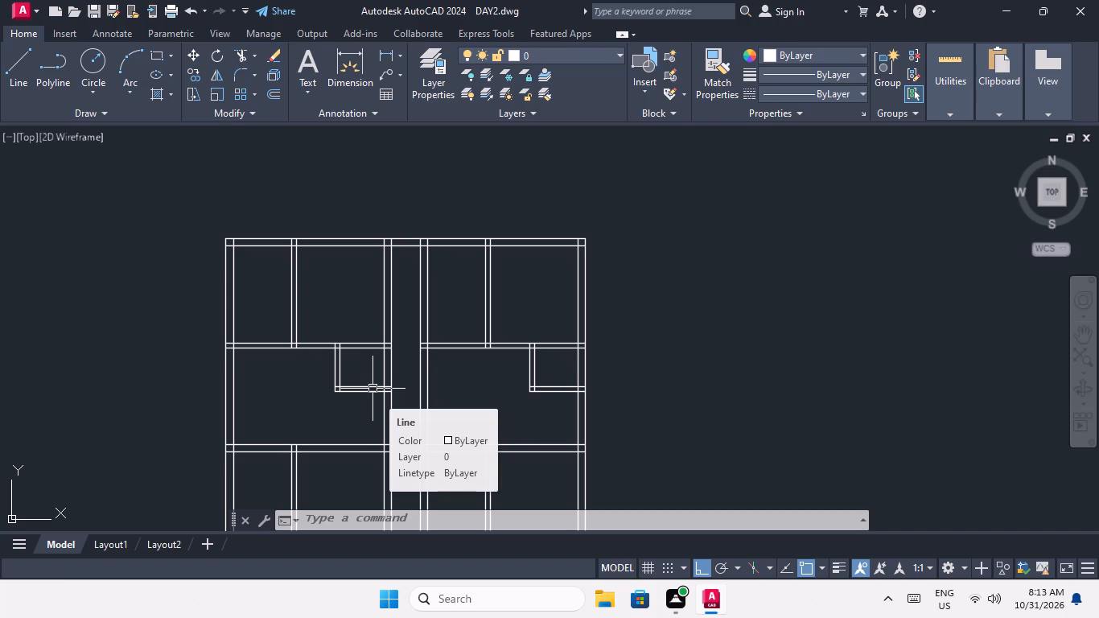
scroll(356, 353, down, 2)
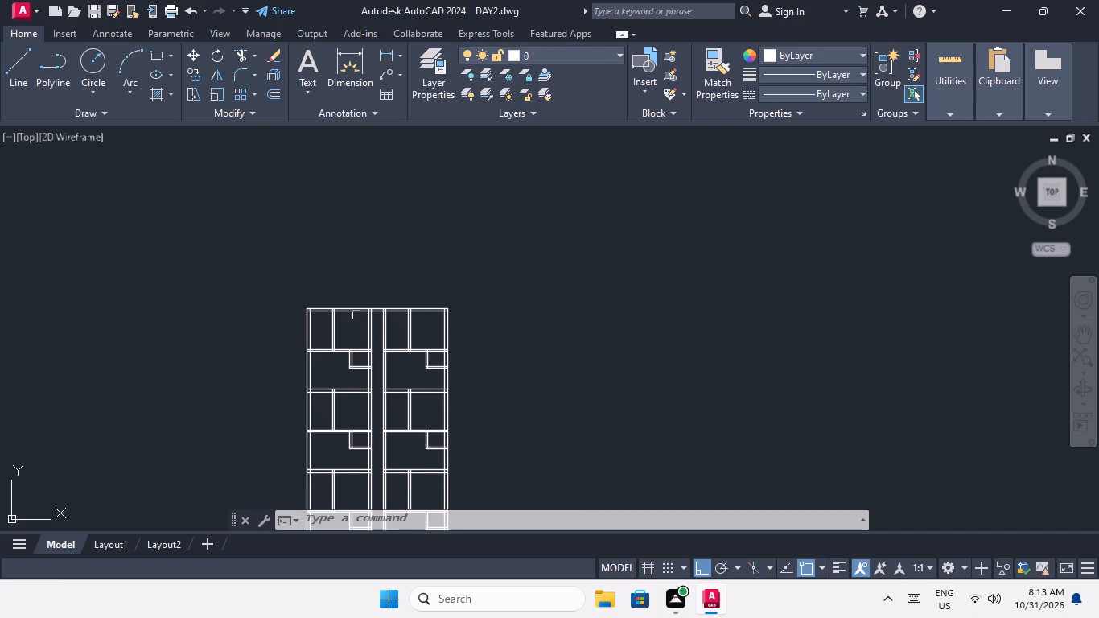
key(Escape)
middle_drag(343, 365, 339, 307)
middle_click(336, 297)
Offset the corridor-side line of the left block's first-row partition 6" toward the corridor.
scroll(337, 297, up, 2)
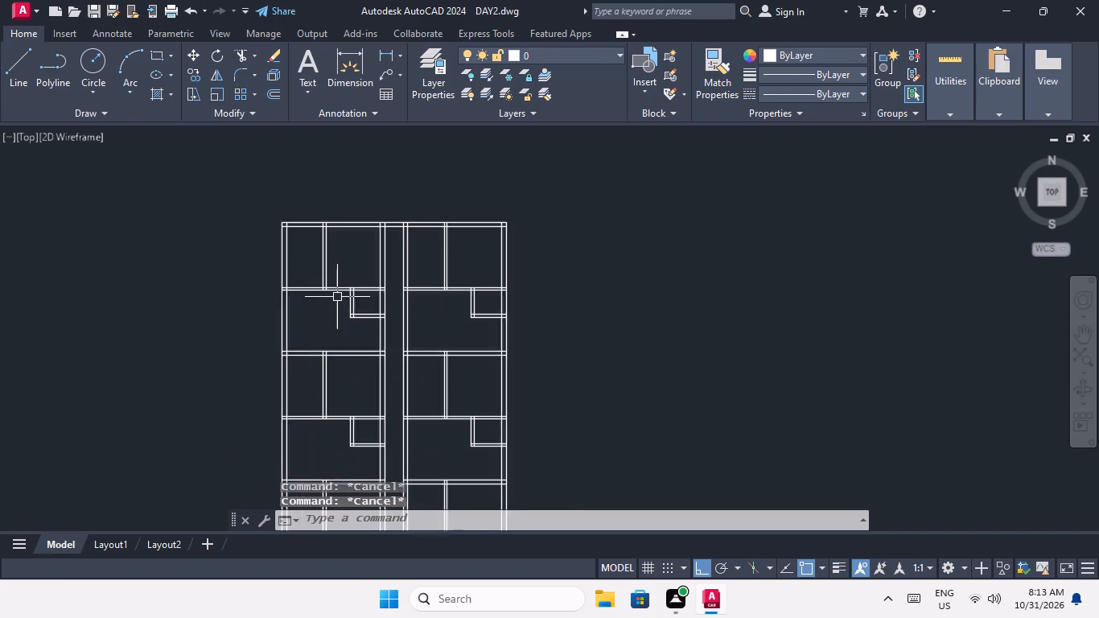
scroll(337, 297, up, 2)
middle_drag(337, 300, 326, 344)
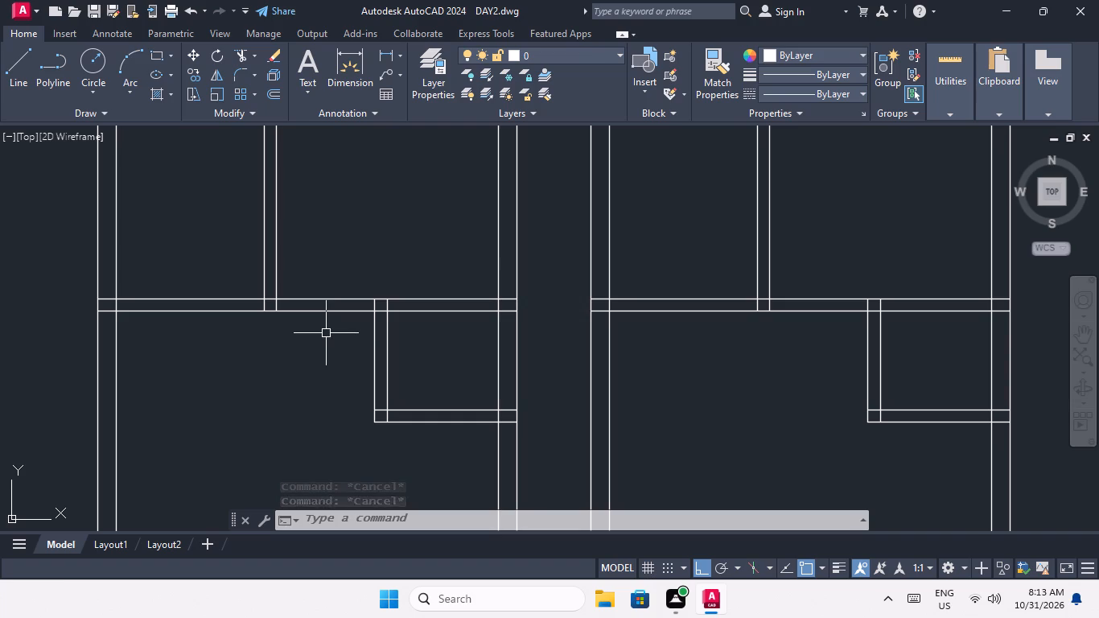
scroll(269, 322, up, 2)
key(Escape)
key(Escape)
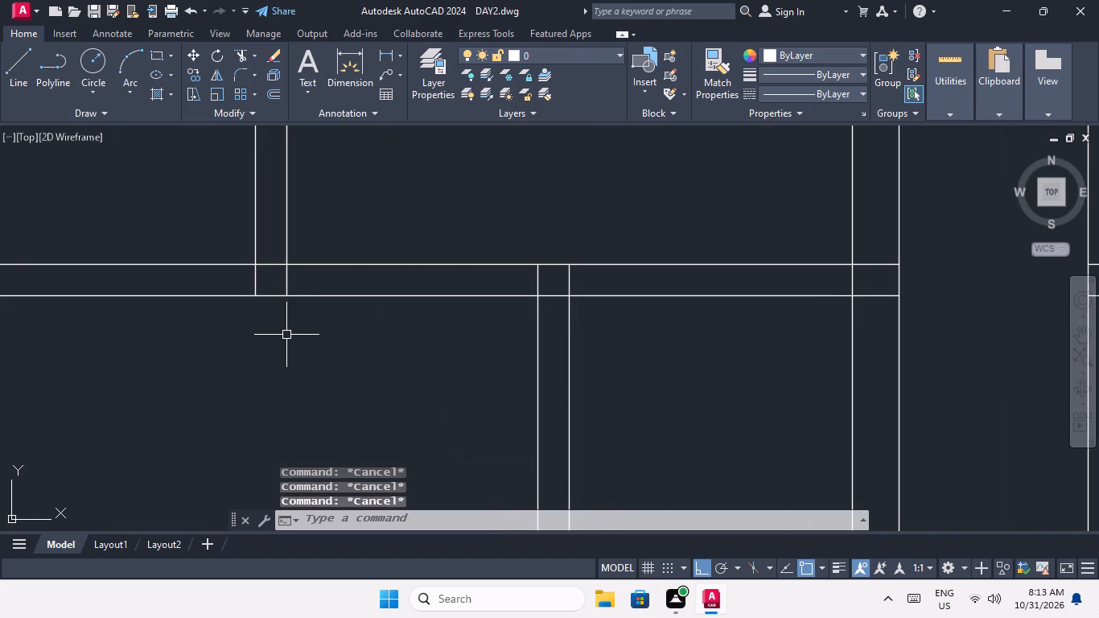
key(o)
key(Return)
text(6")
key(Return)
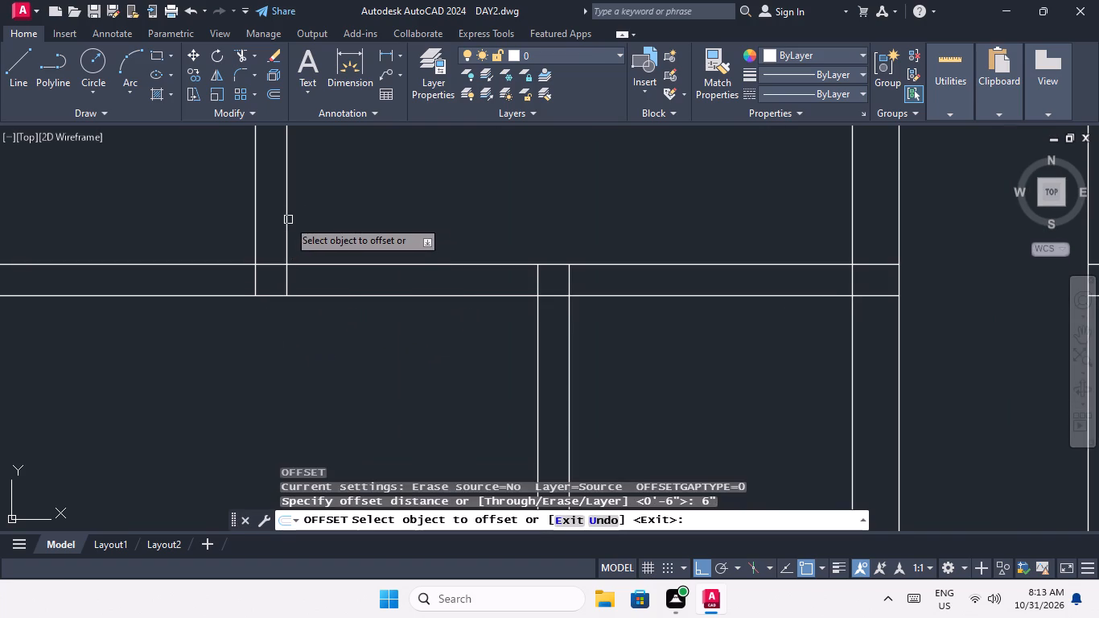
drag(288, 220, 313, 220)
click(347, 217)
key(Escape)
key(Escape)
key(Escape)
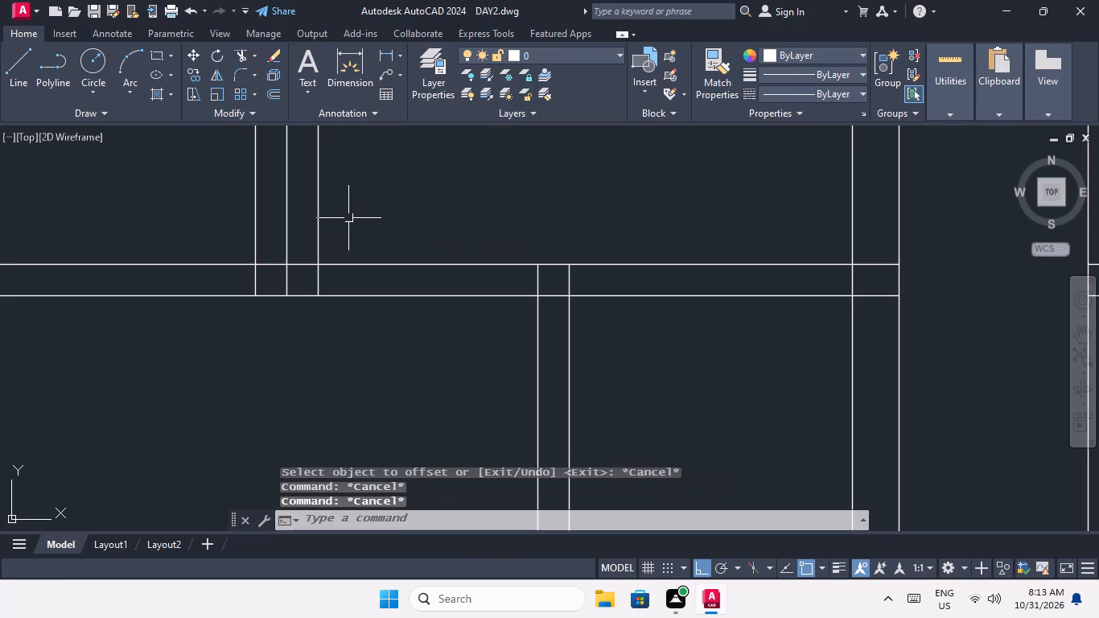
Offset the new line beside the left block's first-row partition 3' toward the corridor.
key(o)
key(Return)
text(3')
key(Return)
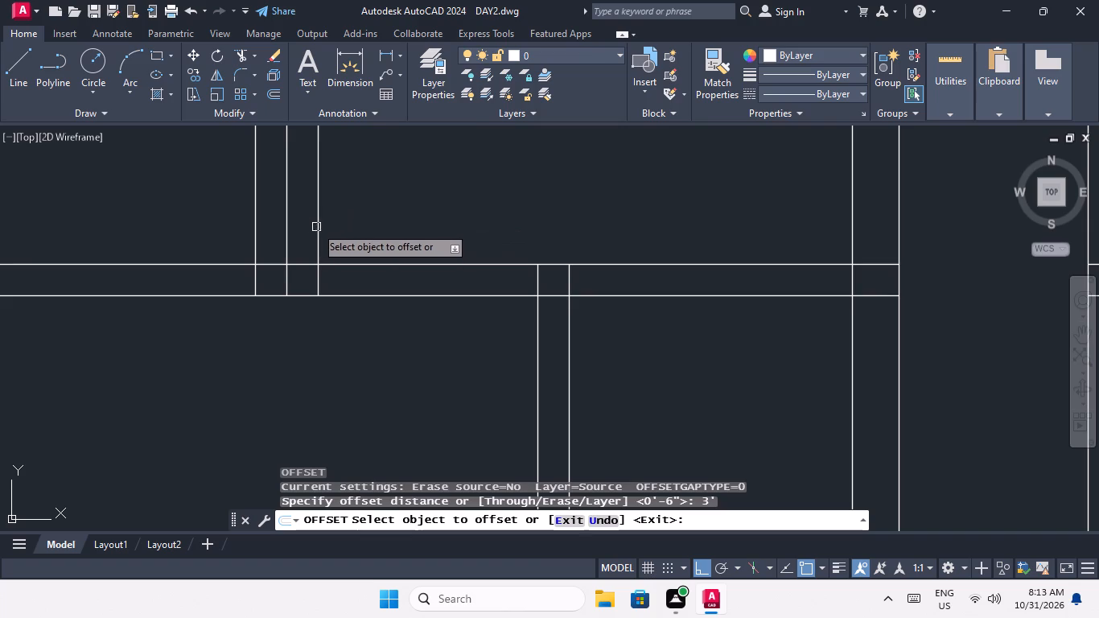
click(316, 224)
click(414, 233)
key(Escape)
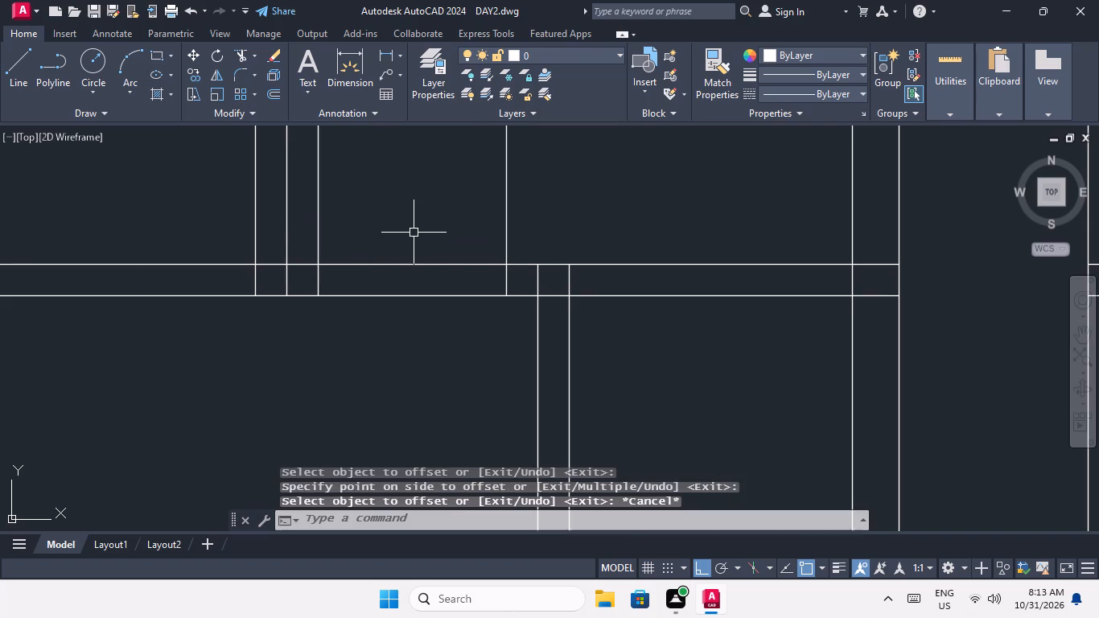
Trim the offset lines to the dividing wall's thickness and cut the 3' door opening between them in the left block's first row.
key(Escape)
text(TR)
key(space)
key(space)
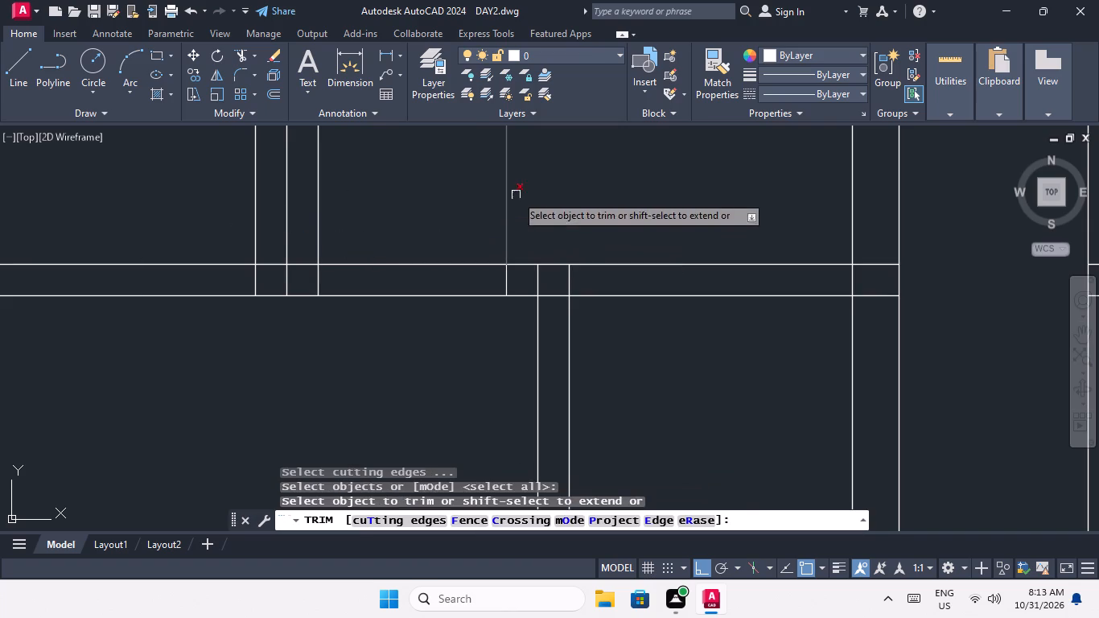
drag(535, 189, 521, 204)
click(302, 214)
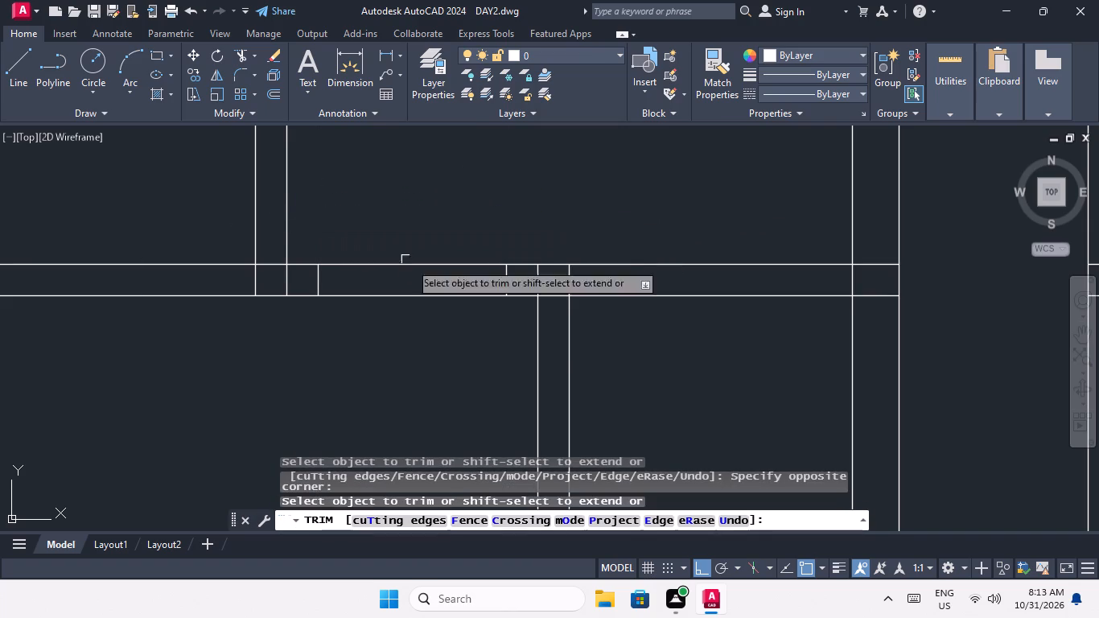
drag(451, 319, 436, 298)
click(419, 245)
scroll(339, 328, down, 1)
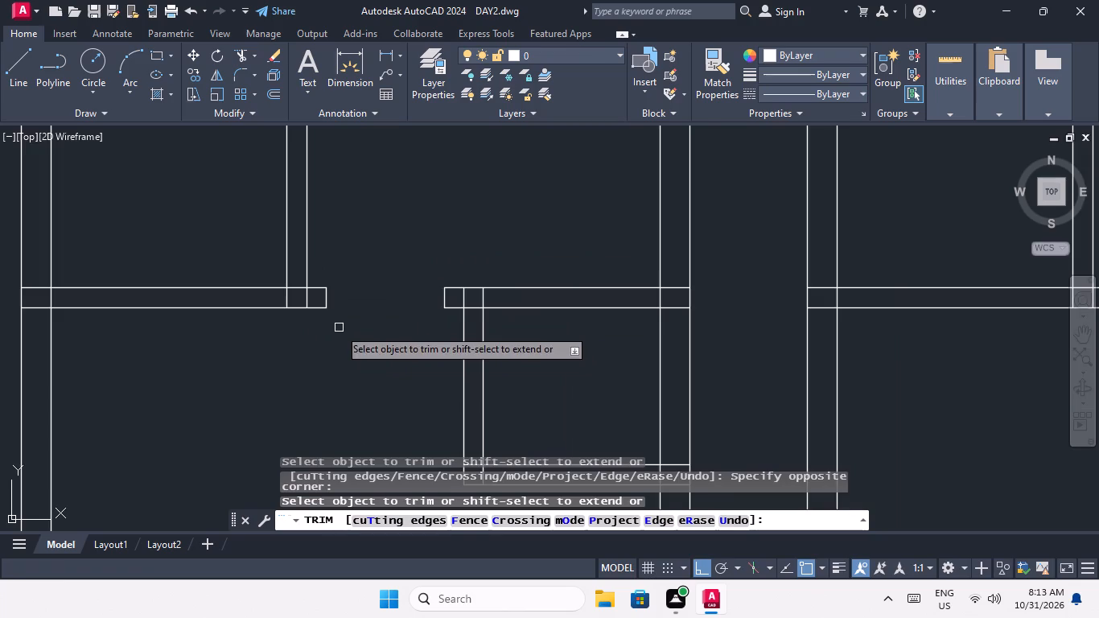
middle_drag(345, 348, 368, 427)
key(Escape)
key(Escape)
key(Escape)
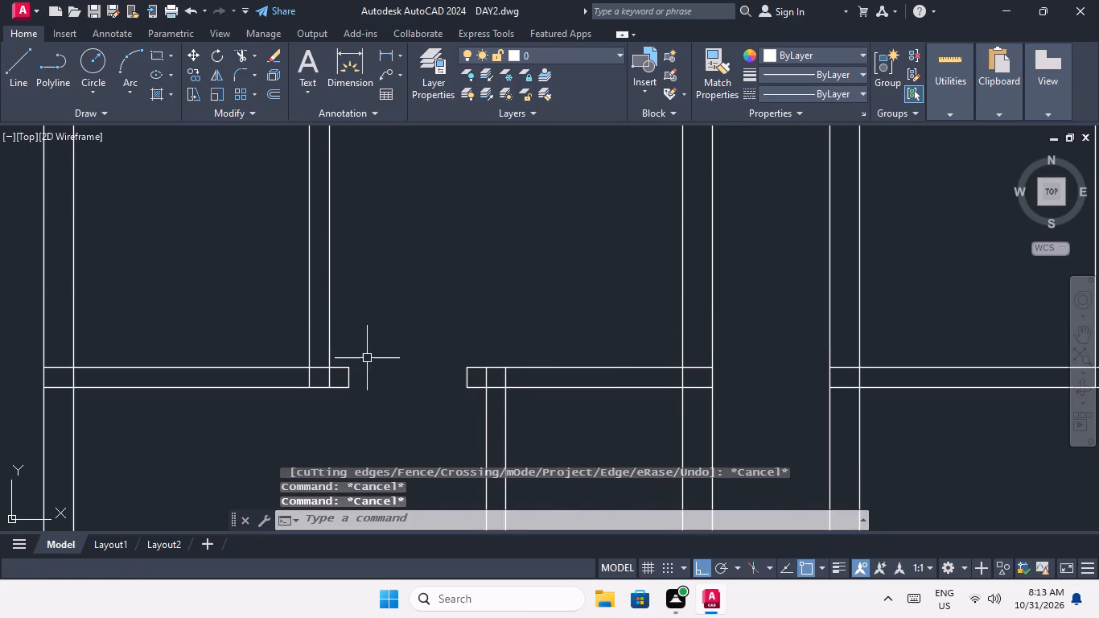
Offset the outer-wall-side line of the left block's first-row partition 1' toward the outer wall.
key(o)
key(Return)
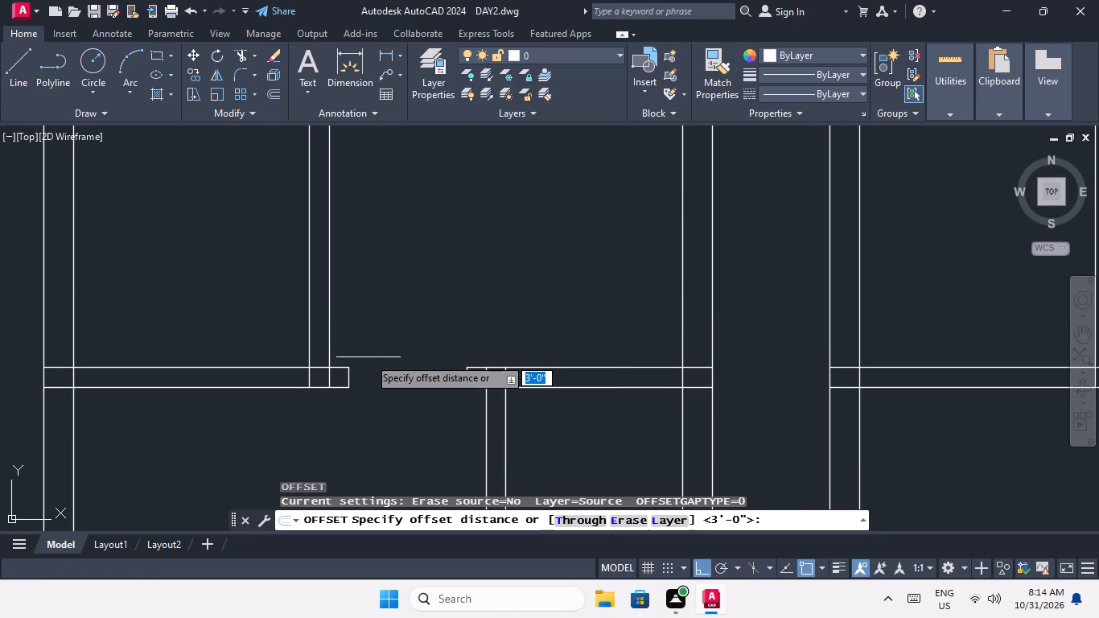
text(1')
key(Return)
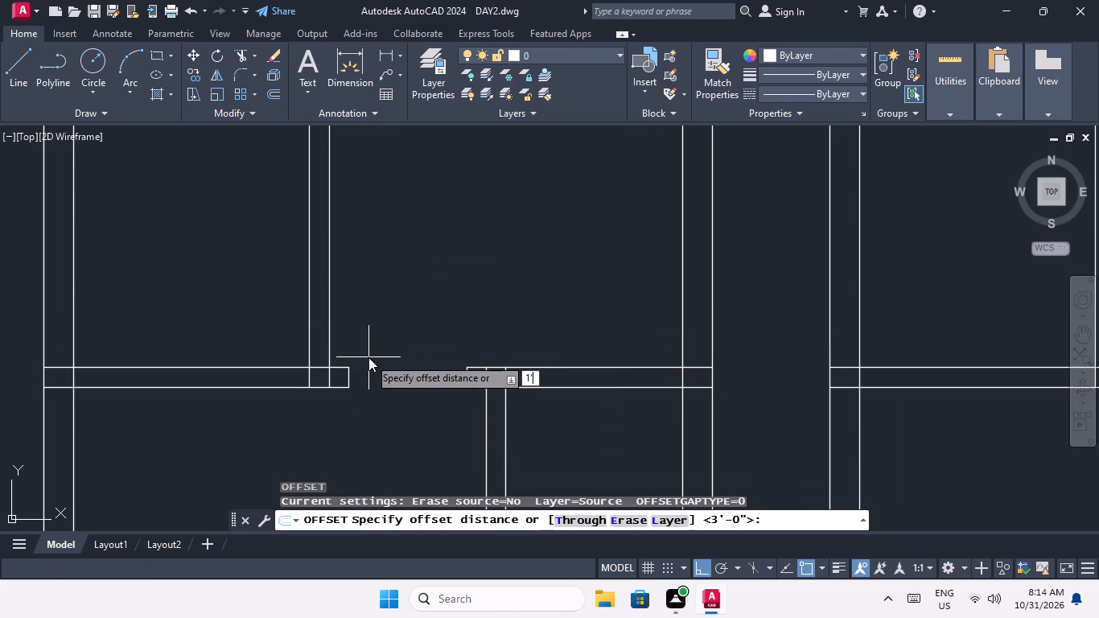
click(307, 336)
click(286, 340)
key(Escape)
key(Escape)
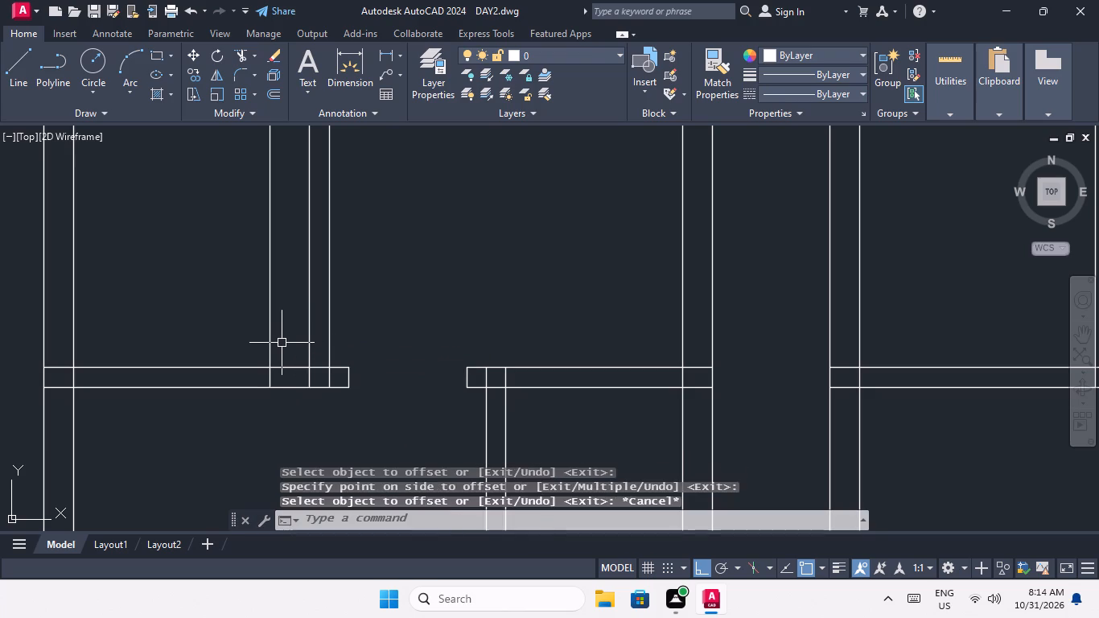
Trim the new 1' offset line to the dividing wall's thickness and clear the overlapping lines where the first-row partition meets that wall.
text(TR)
key(space)
key(space)
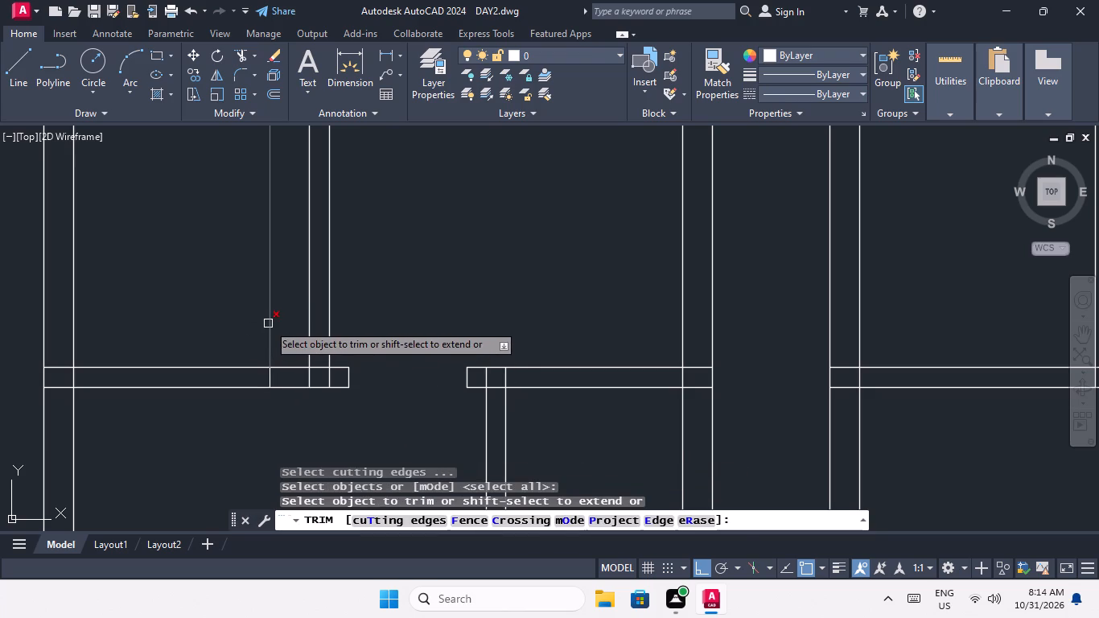
click(268, 323)
scroll(313, 381, up, 3)
drag(377, 363, 340, 370)
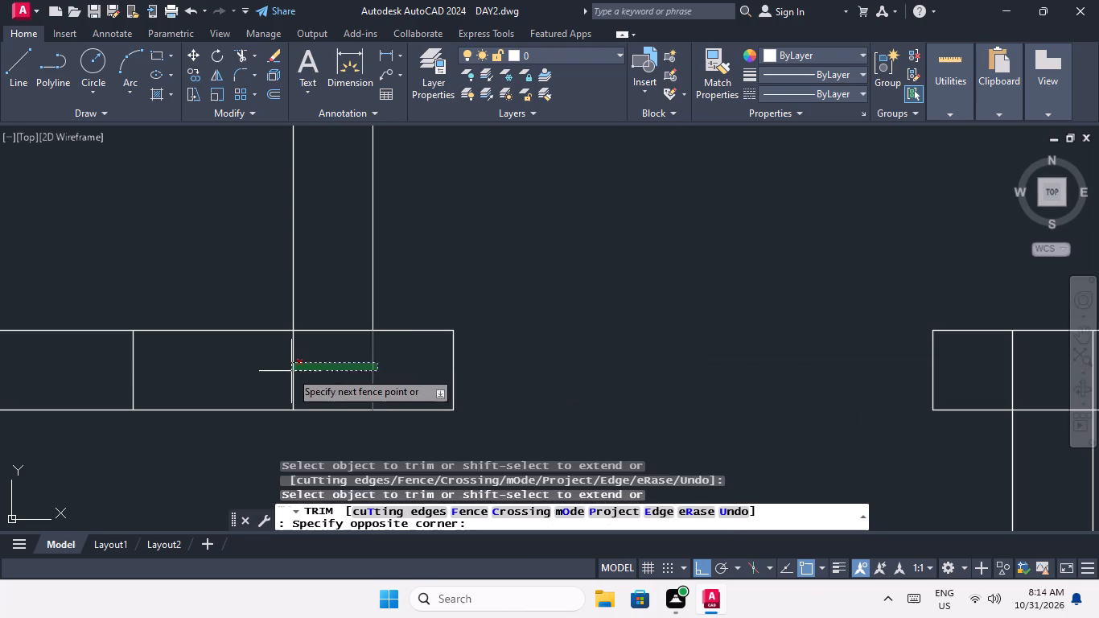
click(283, 369)
click(327, 331)
scroll(327, 331, down, 4)
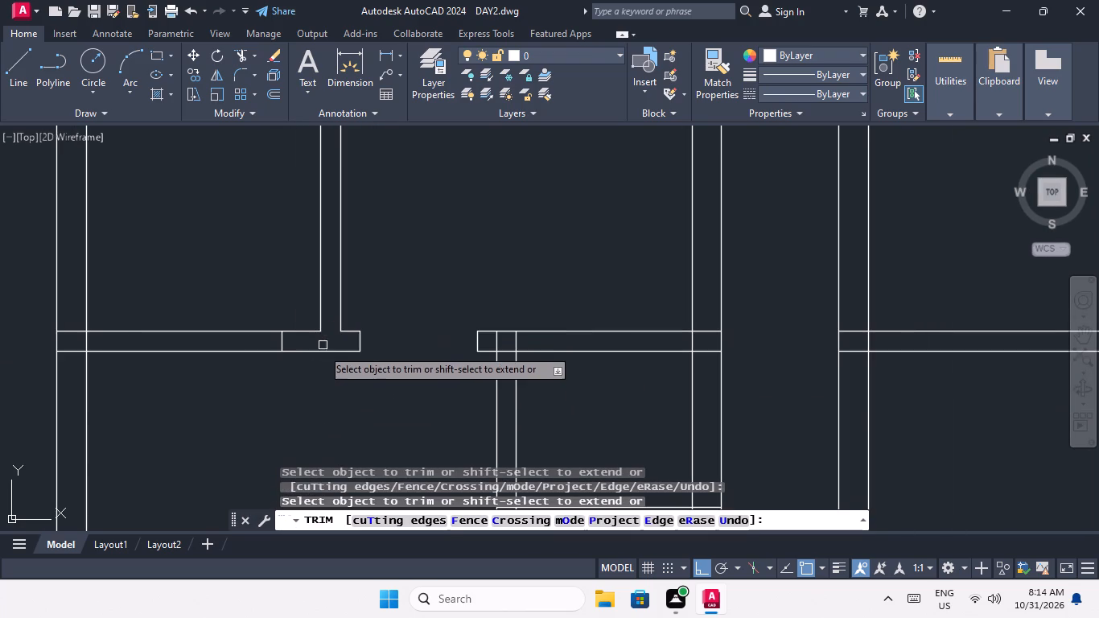
key(Escape)
key(Escape)
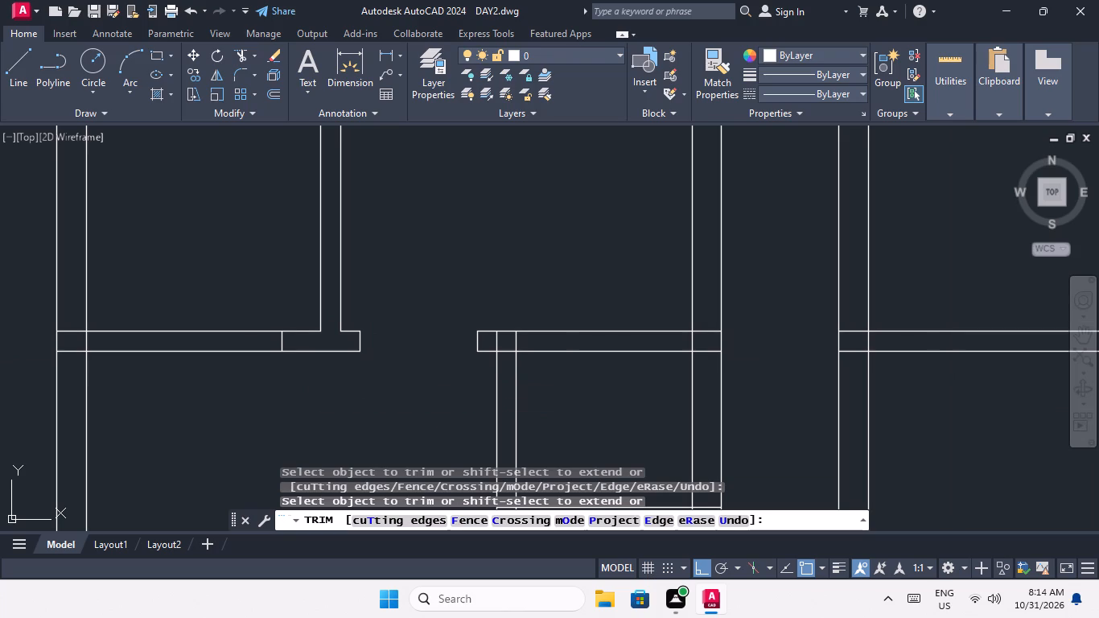
Offset the short jamb line in the left block's first dividing wall 3'6" toward the outer wall.
key(o)
key(Return)
text(3')
text(6")
key(Return)
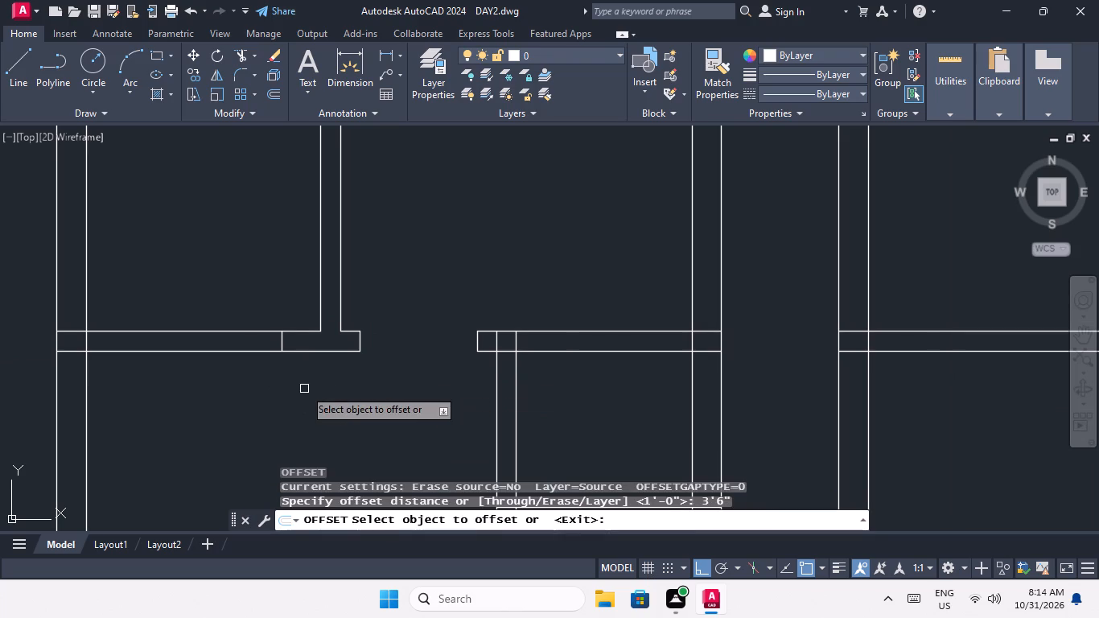
middle_drag(363, 297, 395, 203)
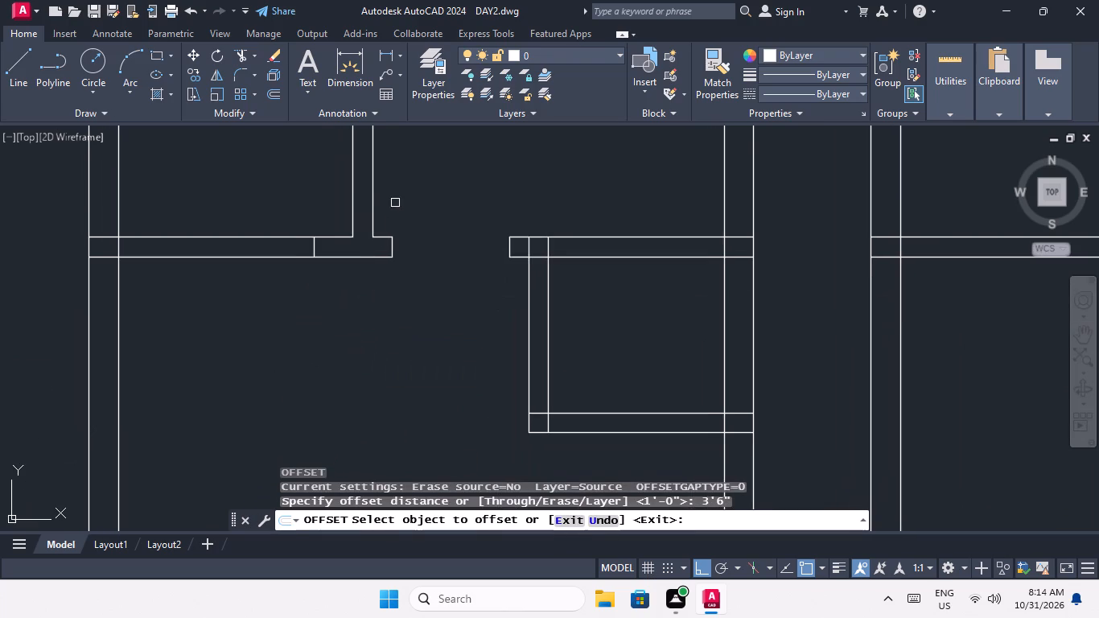
scroll(323, 244, up, 2)
scroll(284, 241, down, 3)
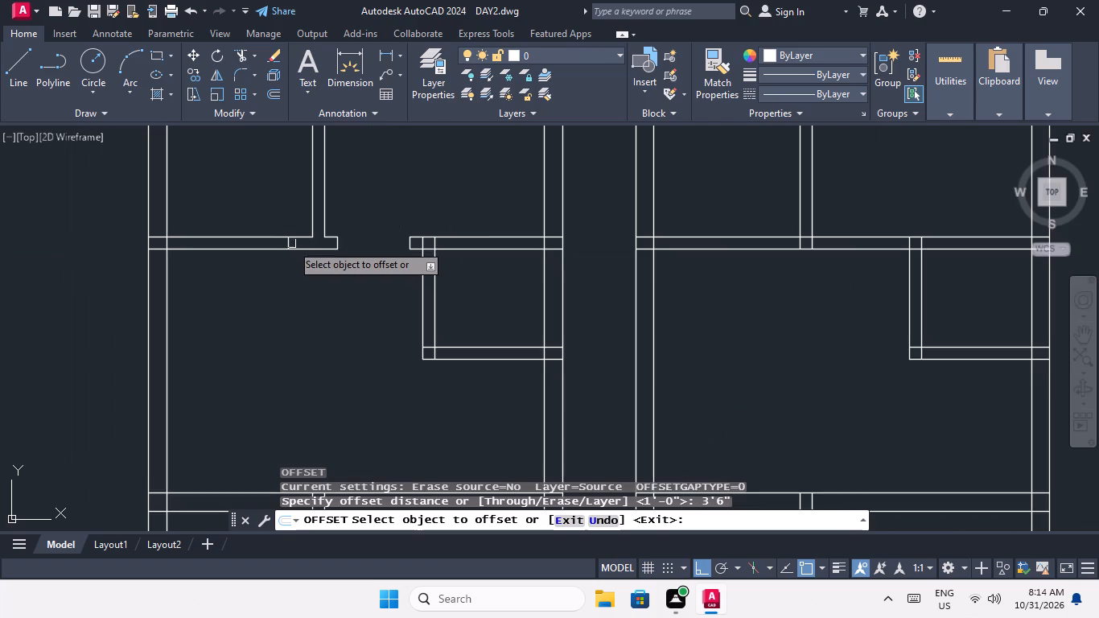
scroll(288, 244, up, 3)
click(287, 245)
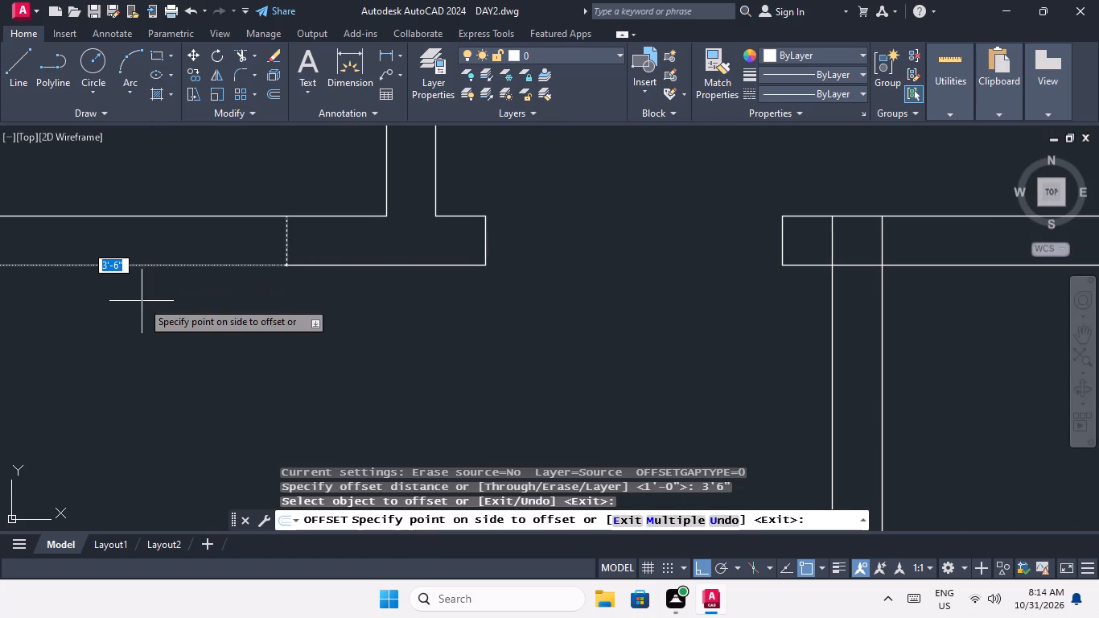
middle_drag(142, 300, 282, 312)
scroll(272, 328, down, 2)
click(253, 349)
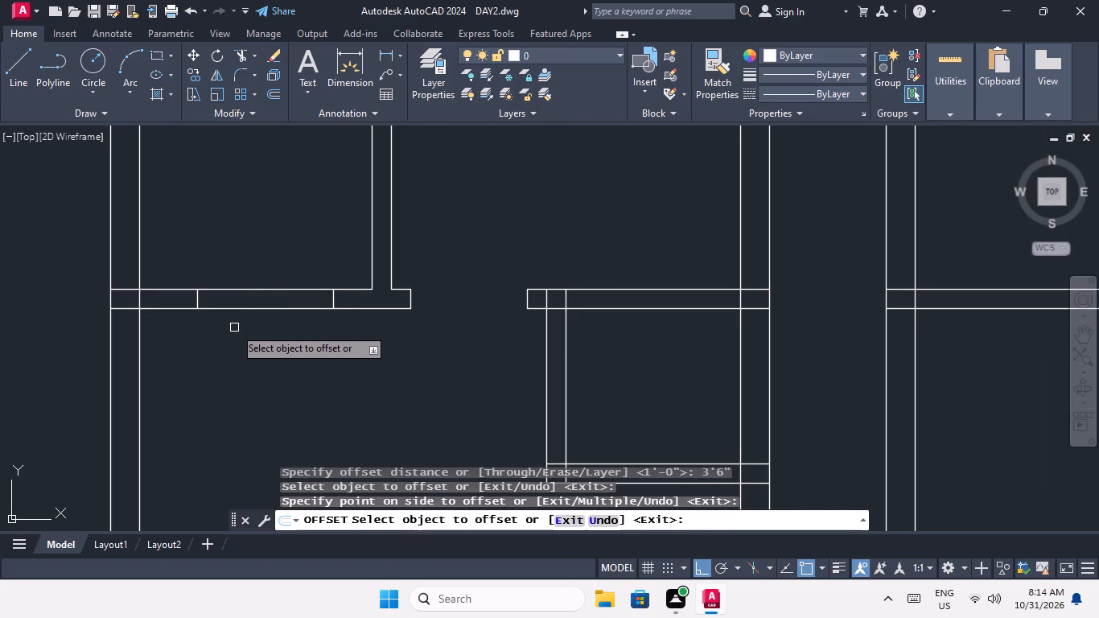
key(Escape)
key(Escape)
Trim both dividing wall lines between the two jamb lines to cut the 3'6" door opening.
key(t)
key(r)
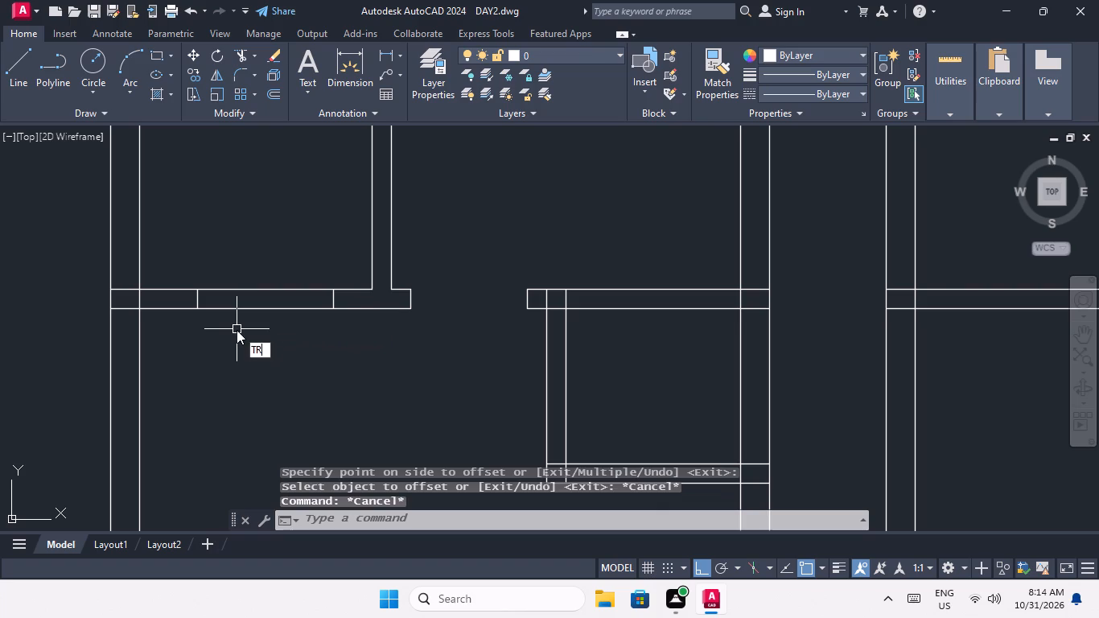
key(space)
key(space)
drag(289, 352, 263, 315)
click(241, 245)
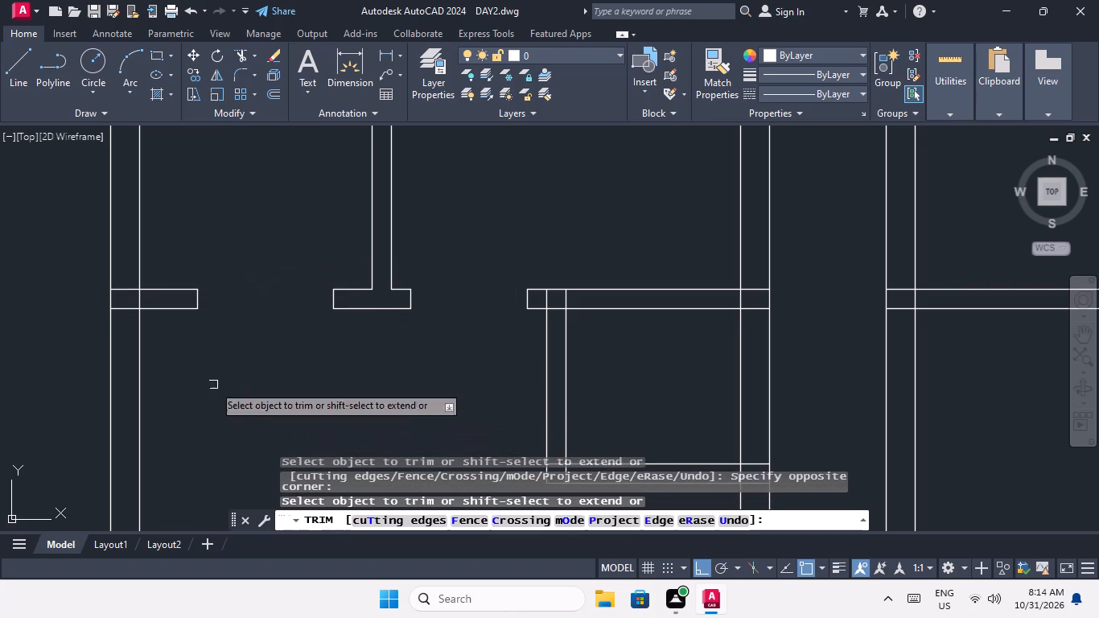
Trim the overlapping lines where the left block's first dividing wall joins the outer wall, leaving an open junction.
scroll(124, 290, up, 2)
drag(134, 352, 121, 328)
click(97, 235)
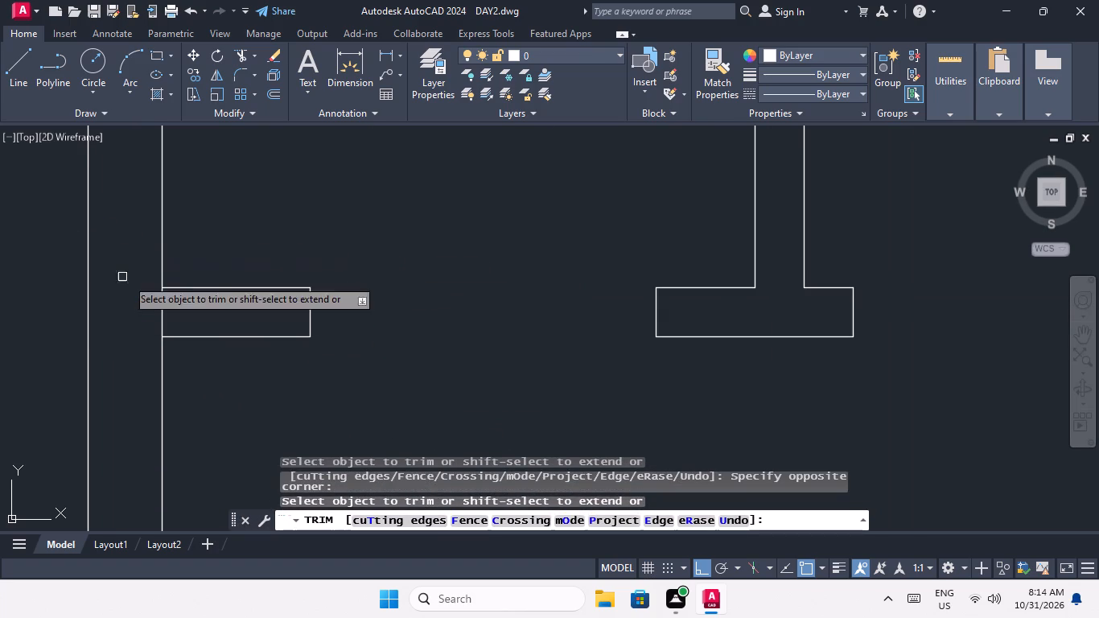
click(158, 308)
scroll(157, 307, down, 5)
middle_drag(222, 369, 183, 404)
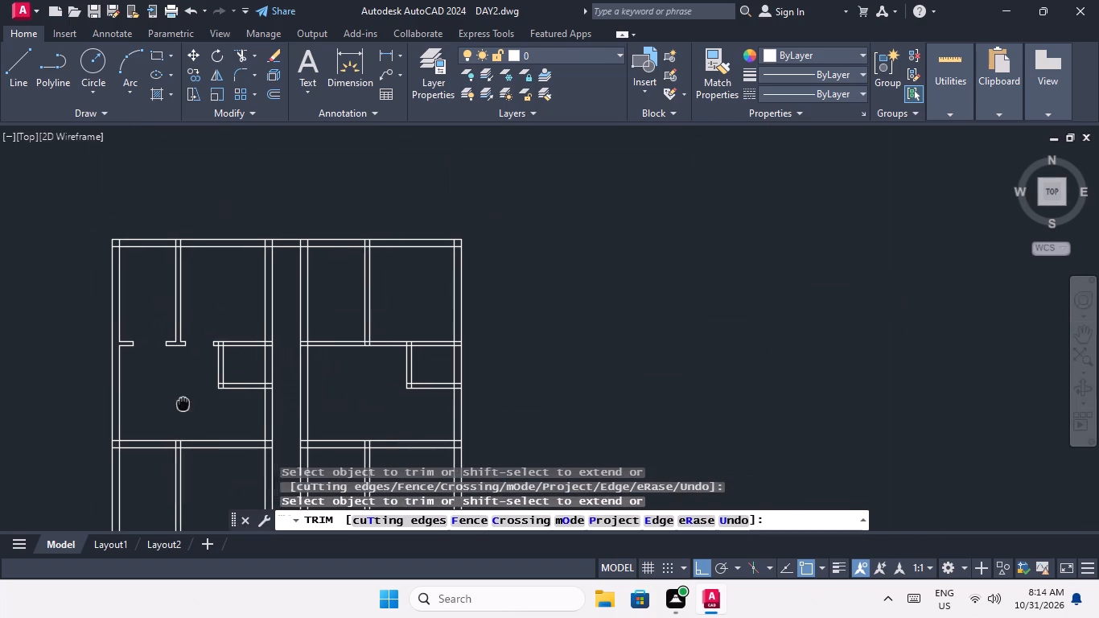
middle_drag(183, 404, 182, 404)
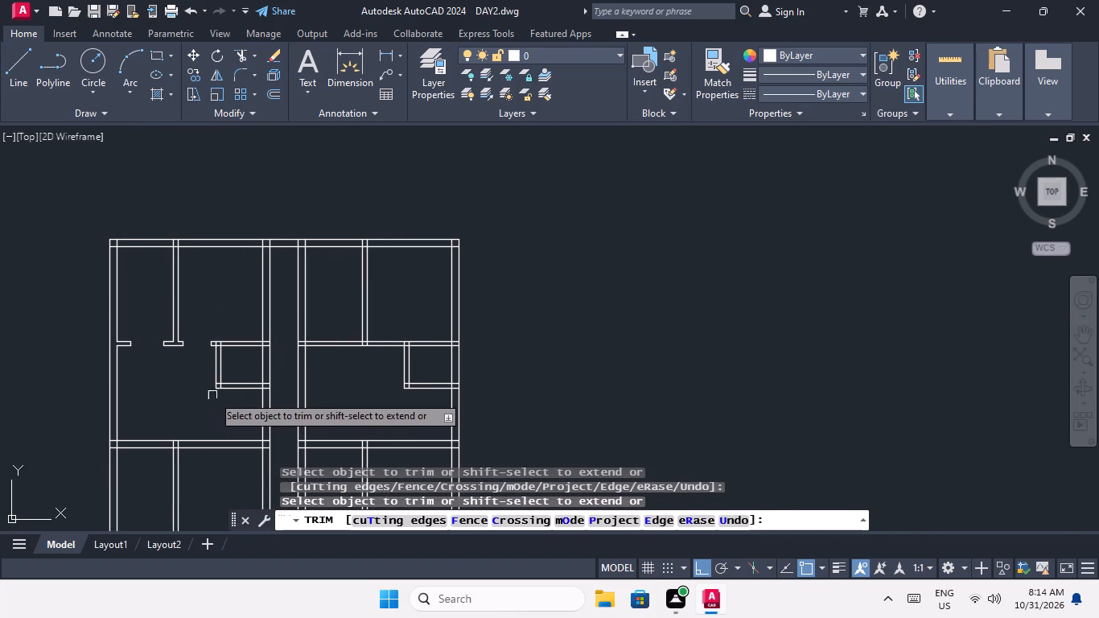
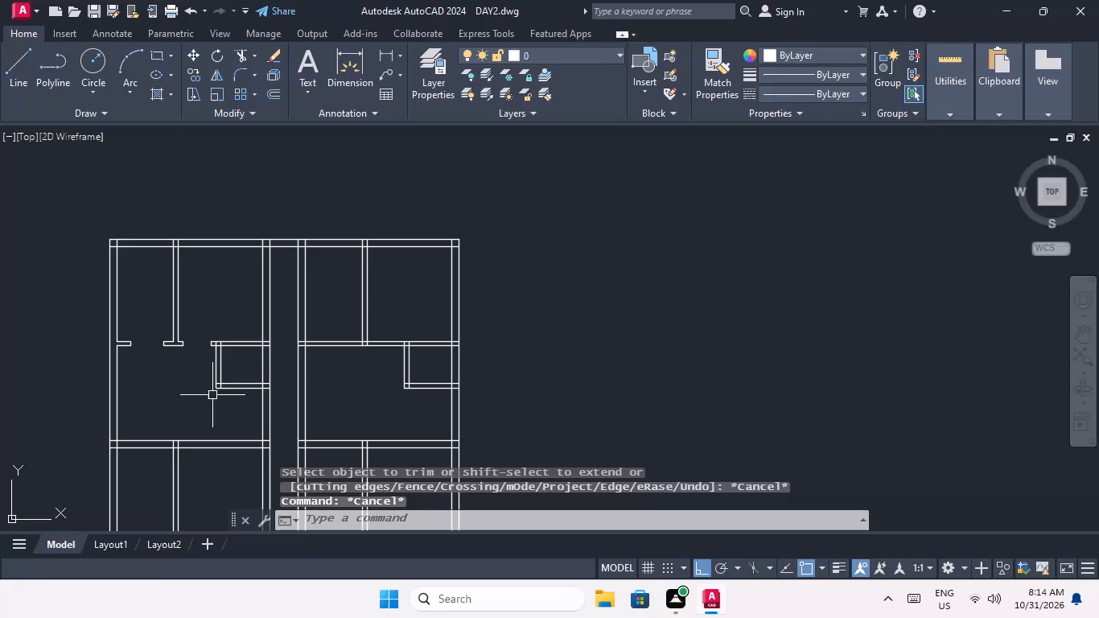
Offset the inner side-wall line of the left block's first corner room 9" toward the corridor.
key(o)
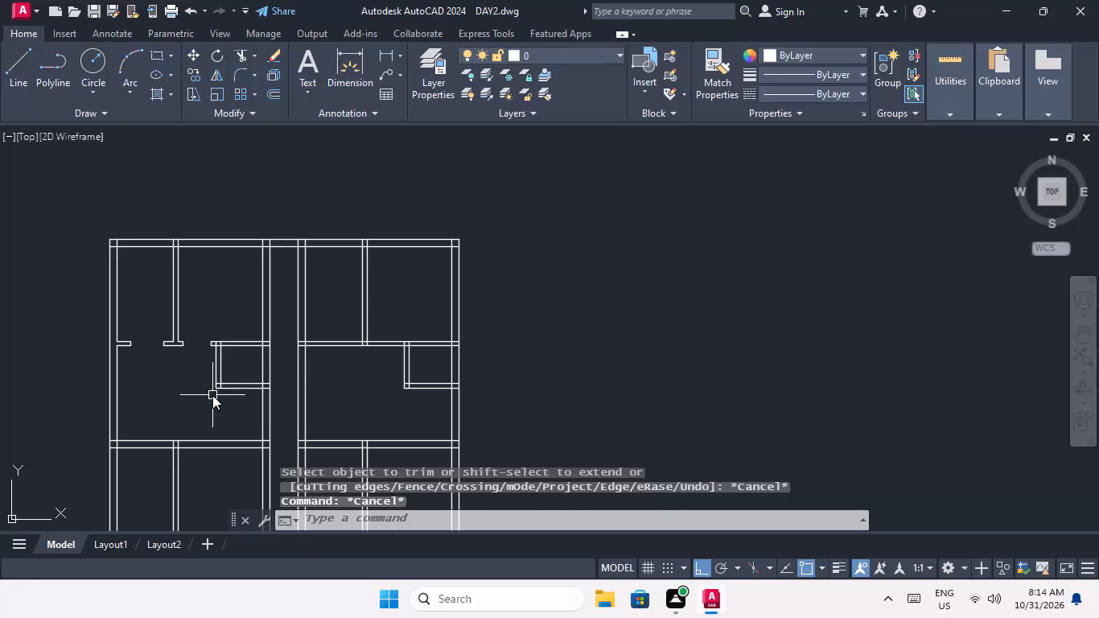
key(Return)
text(9")
key(Return)
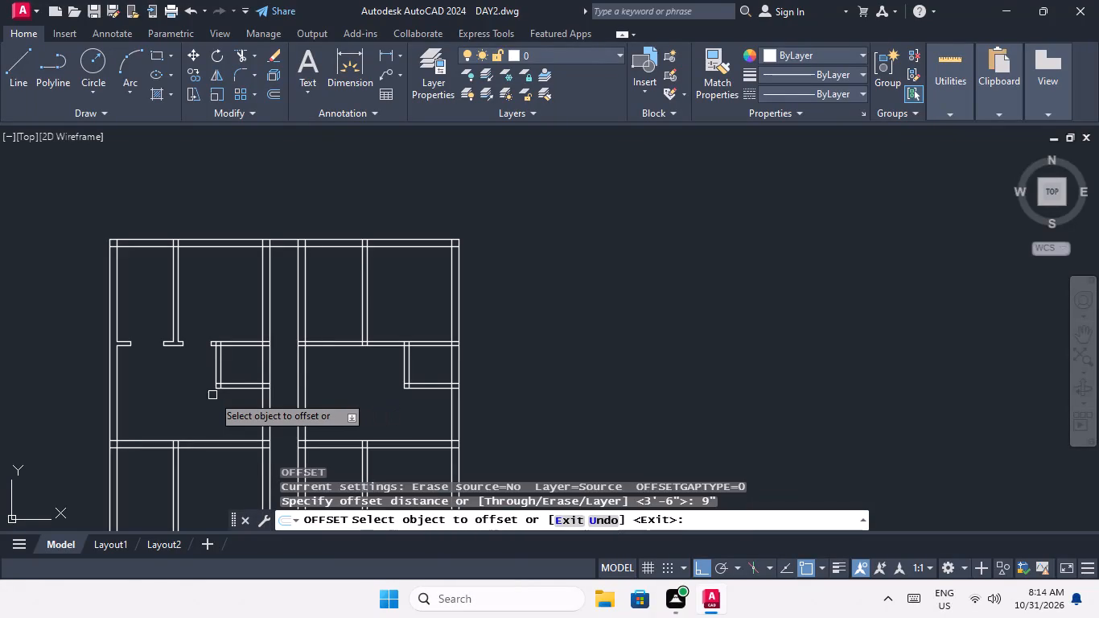
scroll(217, 364, up, 3)
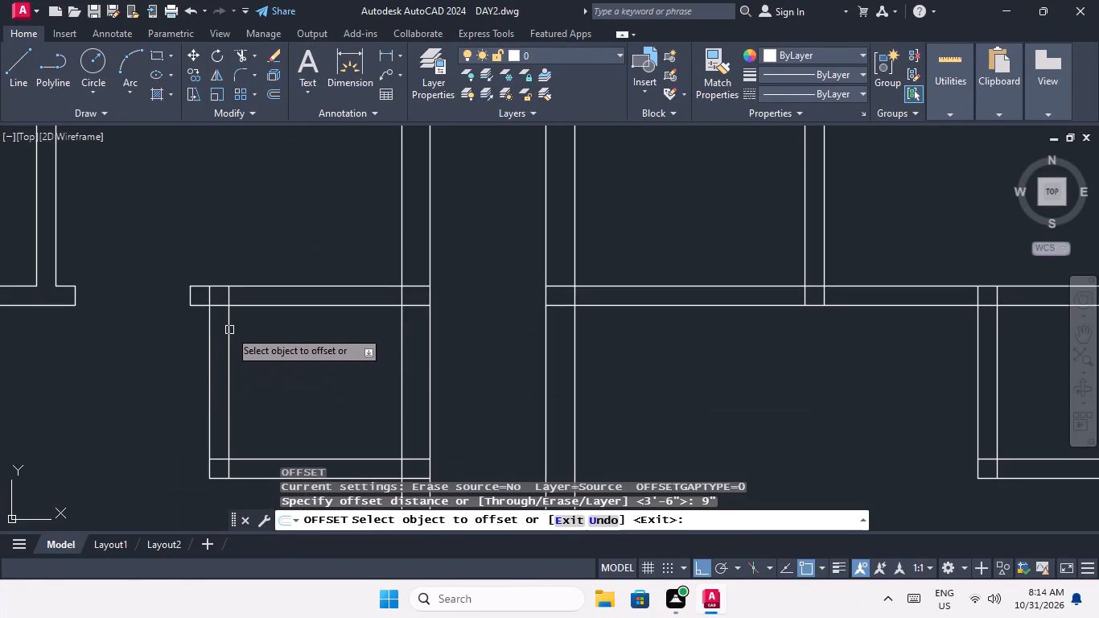
drag(229, 327, 253, 332)
click(289, 332)
key(Escape)
key(Escape)
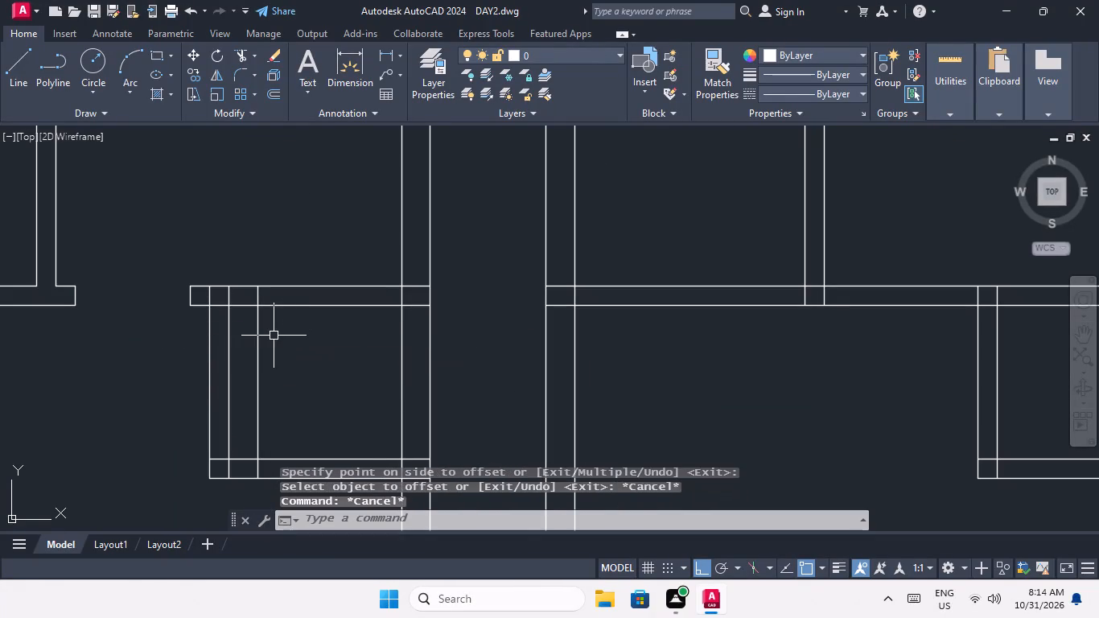
Offset the new jamb line in the left block's first corner room 2' toward the corridor.
key(o)
key(Return)
text(2')
key(Return)
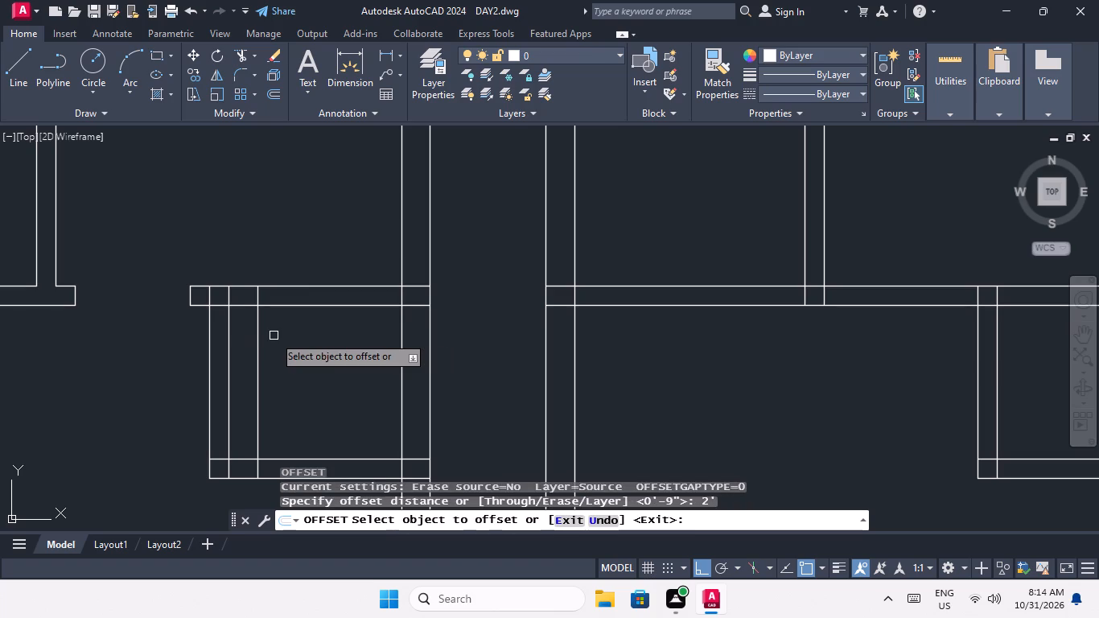
drag(258, 328, 287, 339)
click(336, 351)
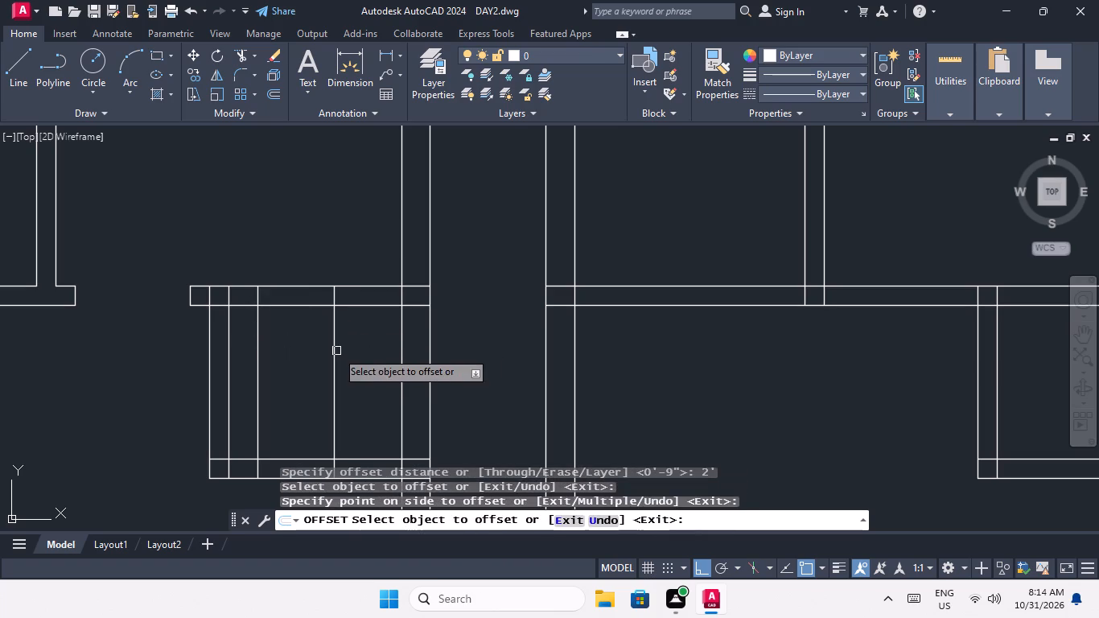
key(Escape)
key(Escape)
Trim both jamb lines to the first dividing wall's thickness and cut the 2' door opening into the corner room between them.
text(TR)
key(space)
key(space)
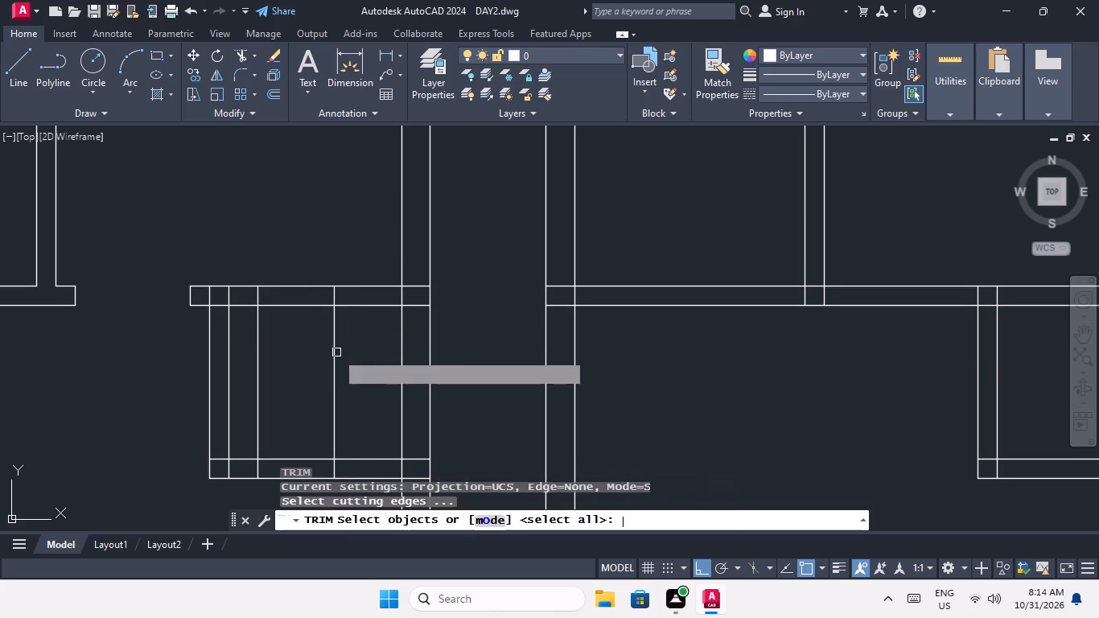
scroll(336, 349, up, 2)
middle_drag(344, 344, 393, 423)
scroll(384, 392, up, 1)
drag(422, 356, 366, 401)
click(35, 408)
middle_drag(69, 384, 161, 423)
scroll(184, 429, down, 1)
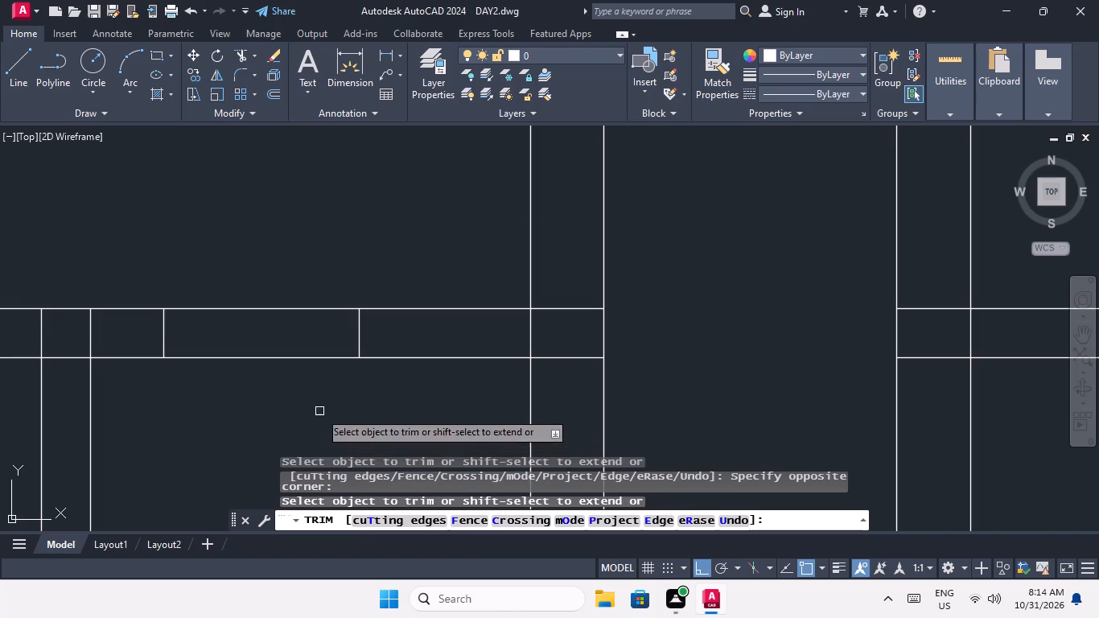
drag(319, 410, 310, 402)
click(269, 278)
Trim the overlapping lines where the corner room's side wall meets the left block's first dividing wall.
middle_drag(138, 372, 262, 403)
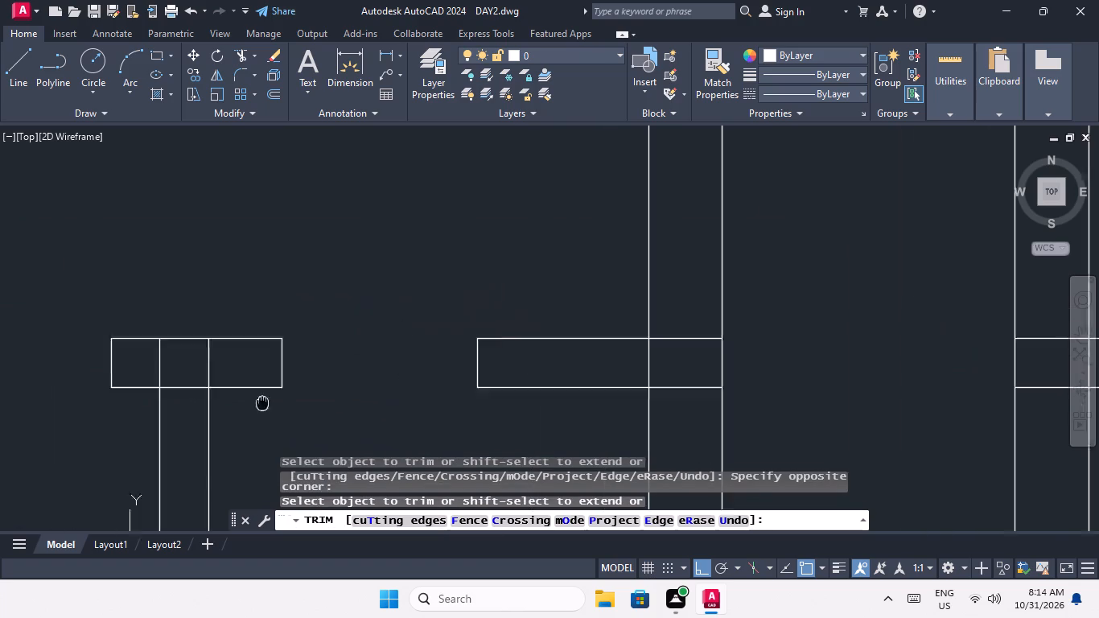
middle_drag(262, 403, 291, 406)
scroll(233, 375, up, 2)
drag(278, 334, 190, 361)
click(95, 370)
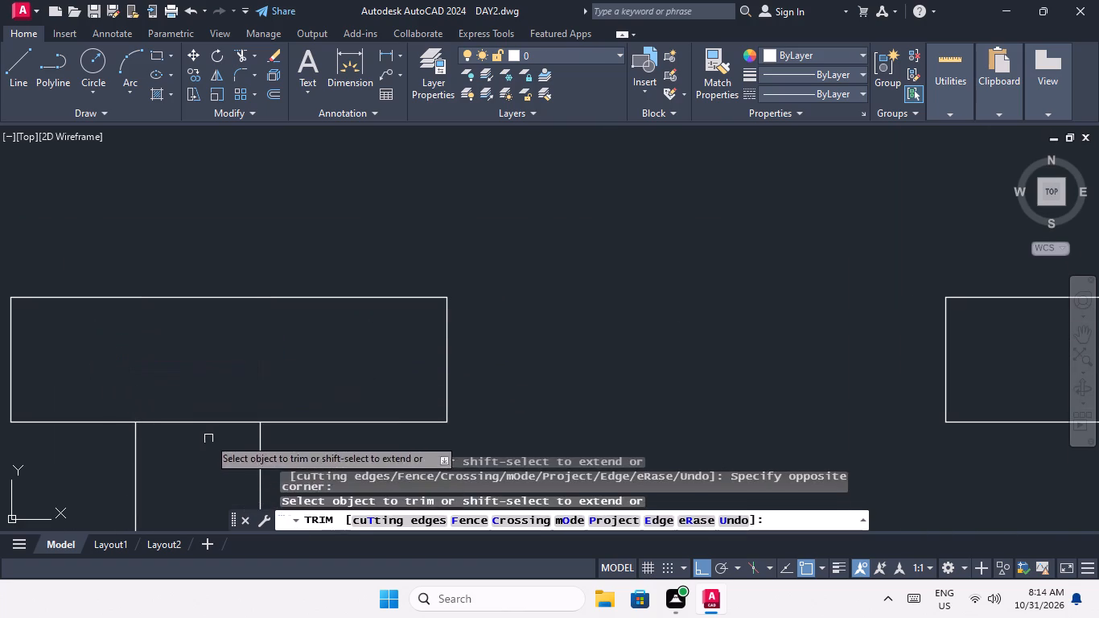
click(208, 437)
click(174, 381)
Trim the overlapping lines where the left block's first dividing wall joins the corridor wall, leaving an open junction.
scroll(180, 376, down, 4)
scroll(377, 377, up, 3)
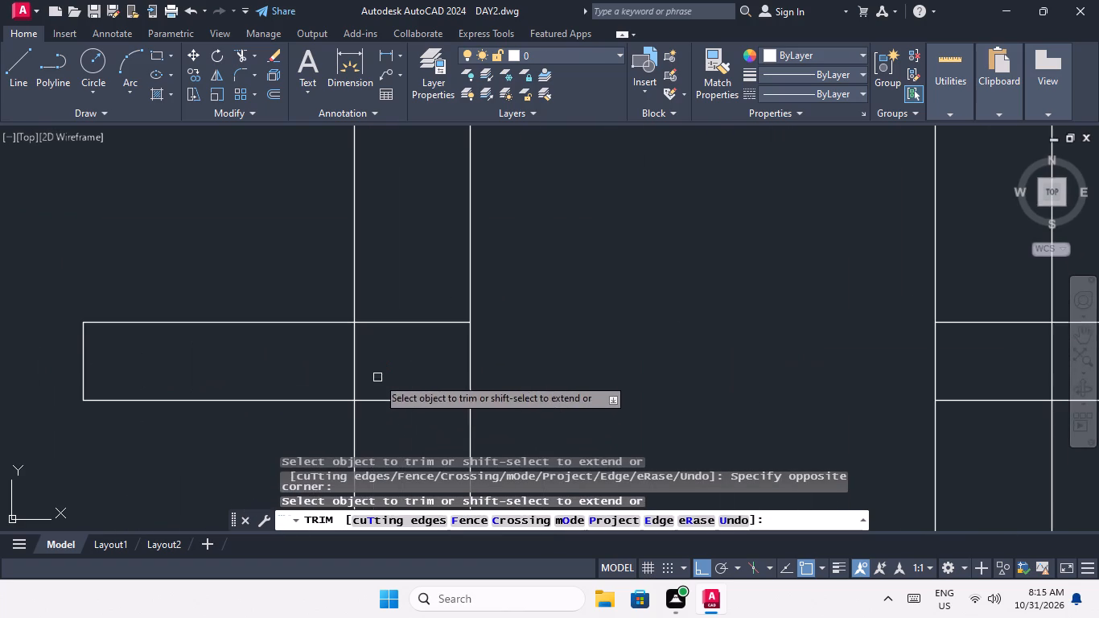
click(421, 411)
click(416, 310)
drag(393, 326, 344, 360)
click(331, 364)
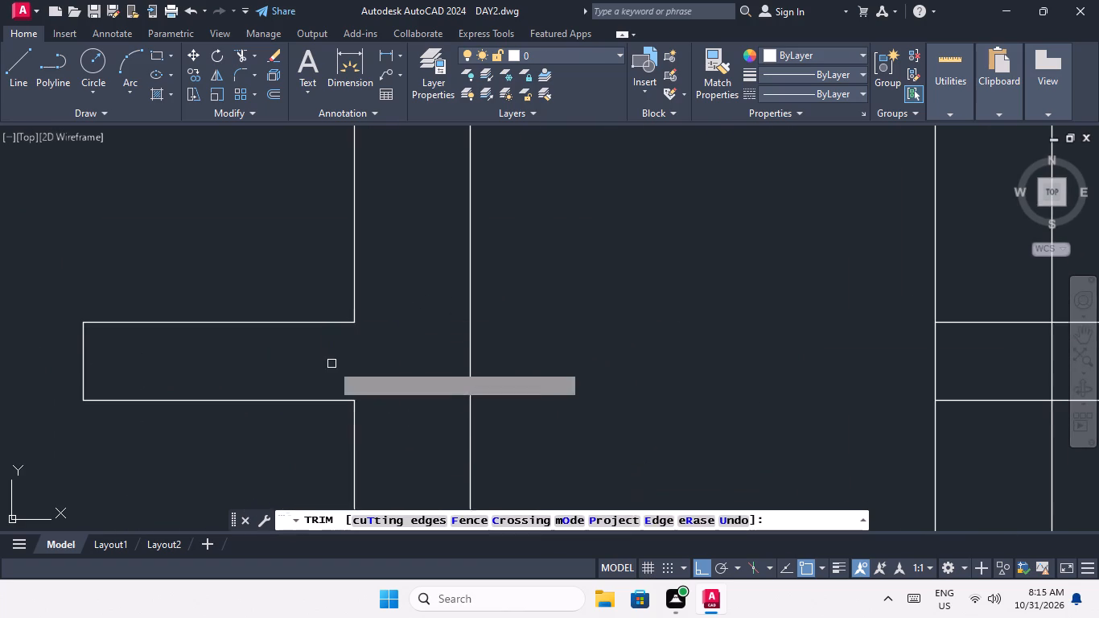
Trim the overlapping lines where the first corner room's lower wall joins the corridor wall.
scroll(338, 351, down, 4)
middle_drag(293, 373, 268, 280)
scroll(314, 370, up, 4)
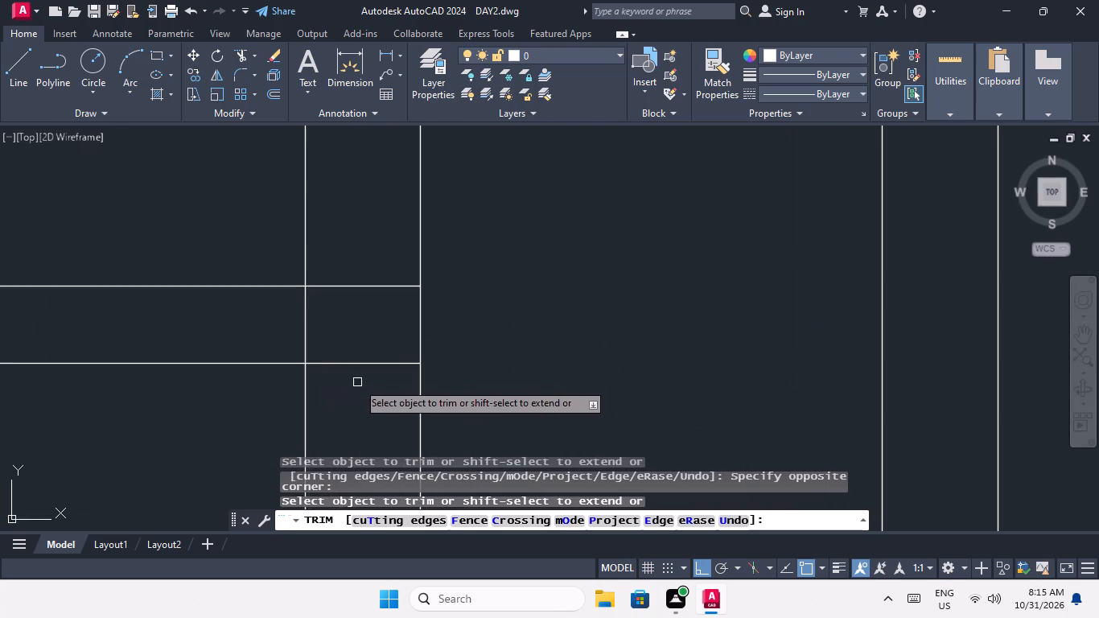
drag(362, 382, 360, 366)
click(363, 279)
click(307, 320)
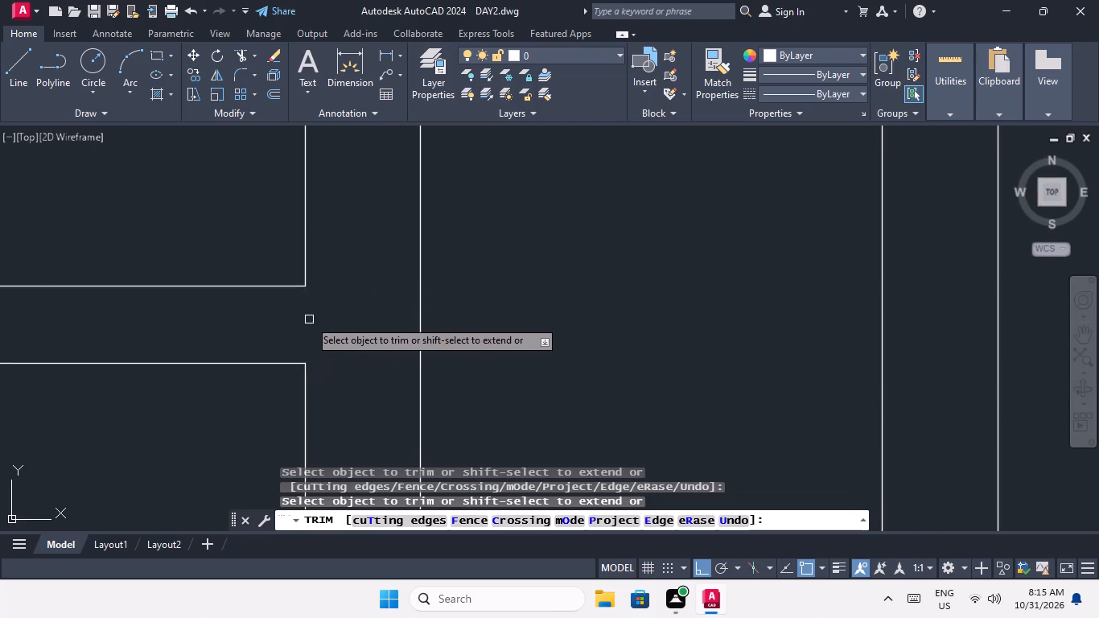
Trim the crossing lines at the first corner room's outer lower corner to form a clean wall corner.
scroll(311, 319, down, 5)
middle_drag(257, 352, 294, 395)
scroll(282, 372, up, 5)
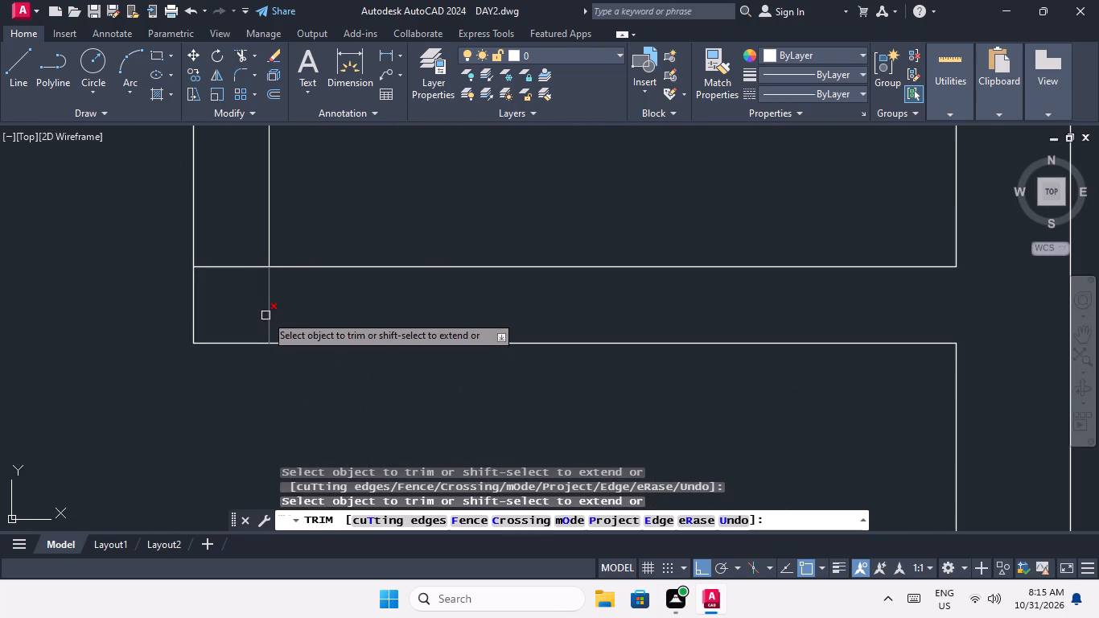
click(269, 313)
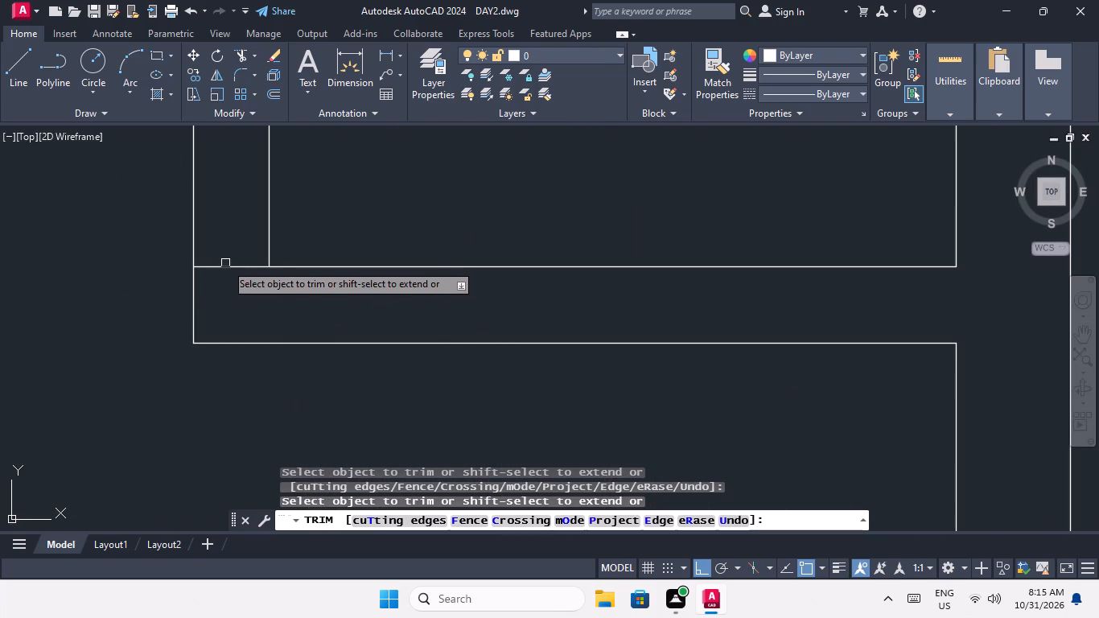
click(227, 269)
scroll(236, 271, down, 4)
middle_drag(253, 314, 254, 342)
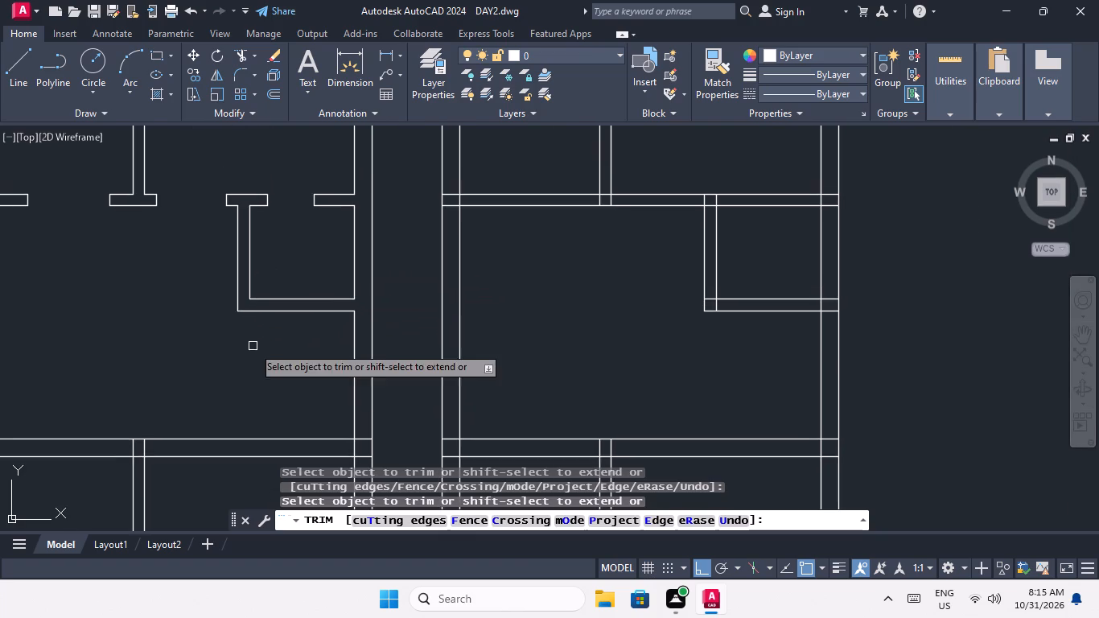
Trim the crossing inner wall lines at the floor plan's upper-left outer corner.
scroll(167, 337, down, 1)
middle_drag(167, 337, 174, 359)
scroll(171, 336, down, 2)
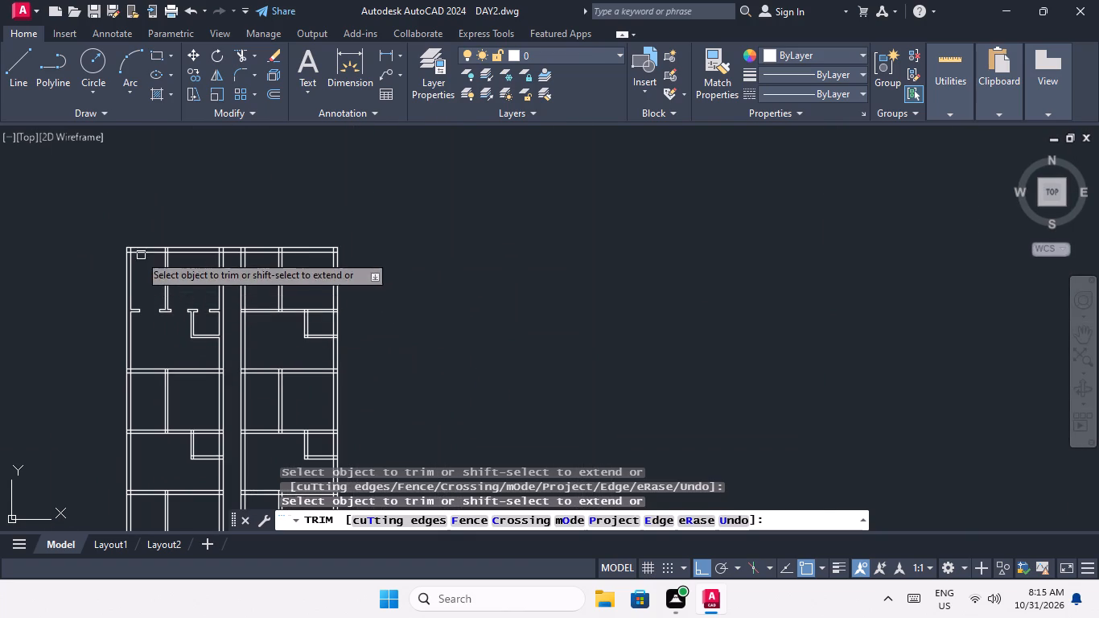
scroll(127, 241, up, 6)
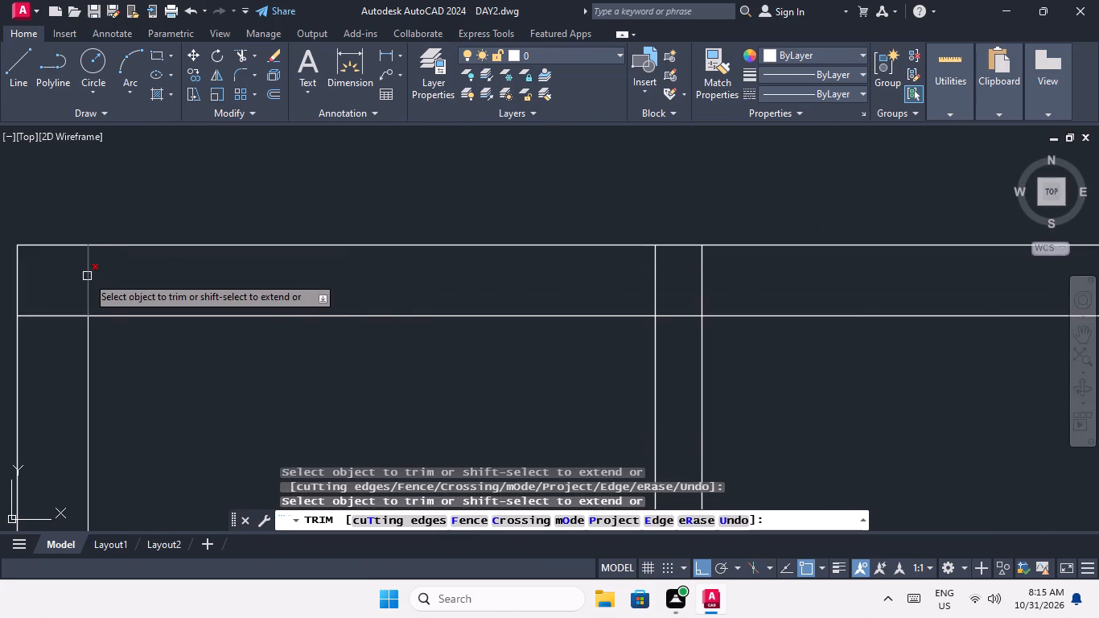
click(87, 276)
click(51, 315)
Trim the overlapping lines where the left block's first-row partition meets the top outer wall, leaving an open junction.
scroll(50, 315, down, 2)
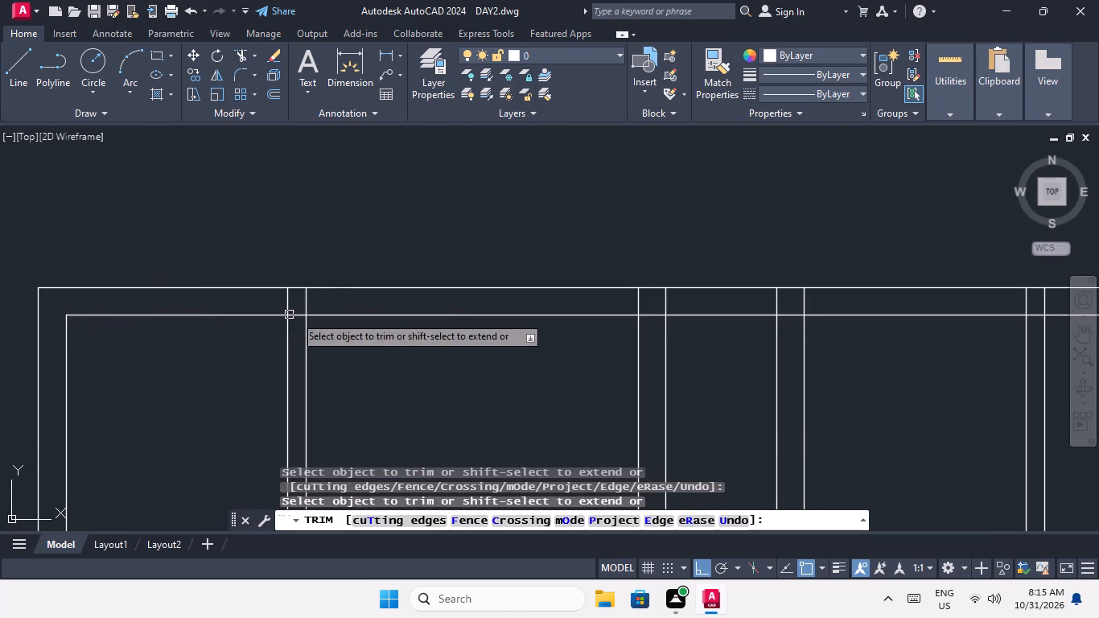
scroll(305, 300, up, 2)
click(303, 301)
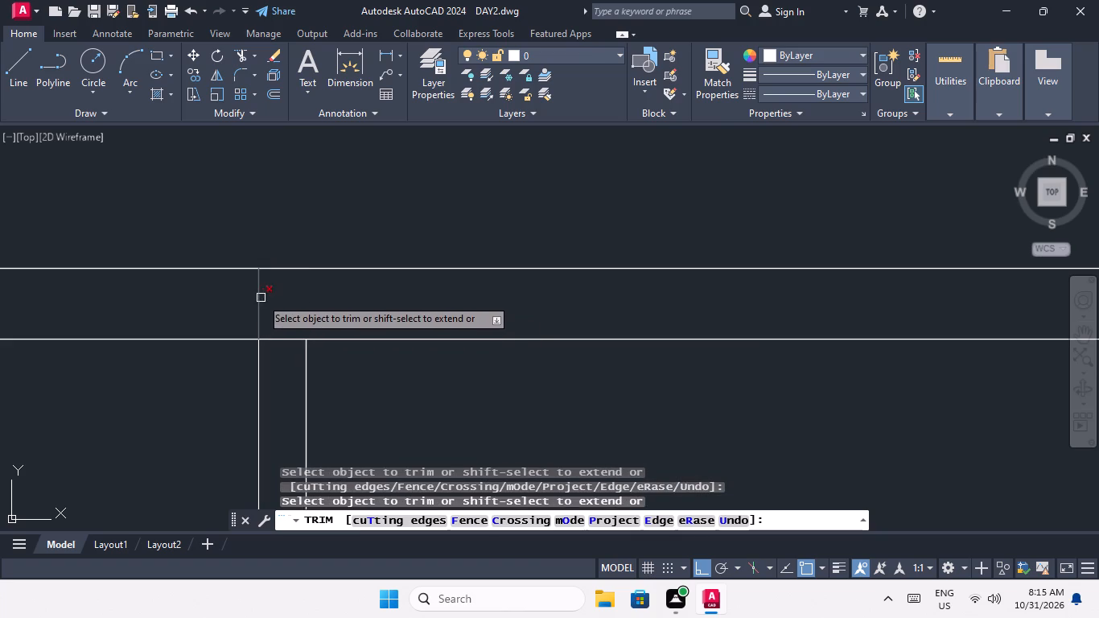
click(261, 298)
click(278, 344)
click(282, 332)
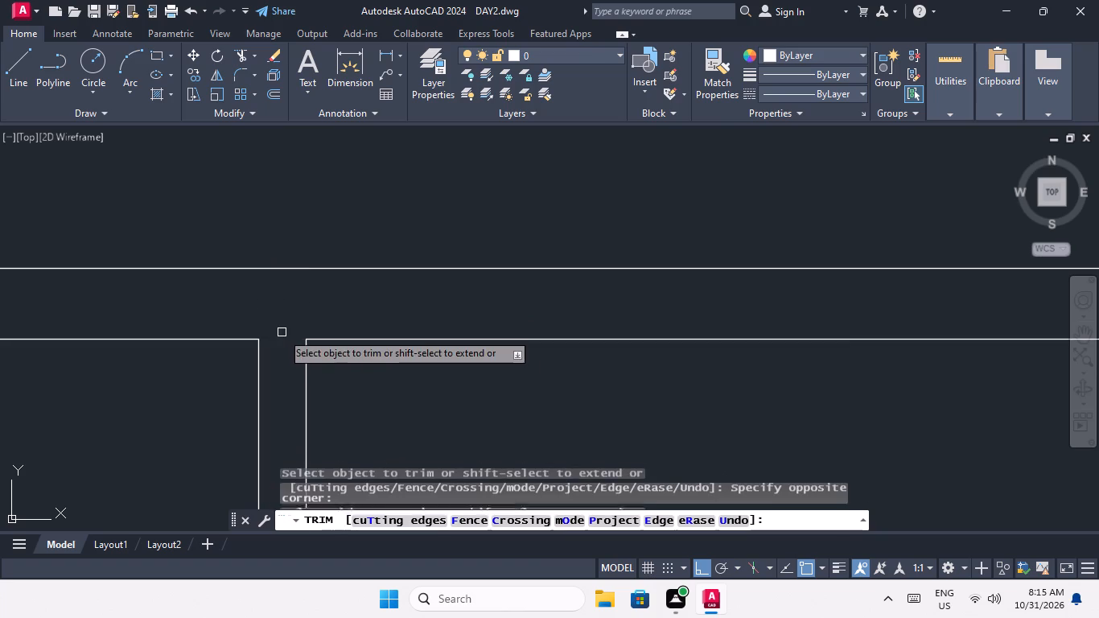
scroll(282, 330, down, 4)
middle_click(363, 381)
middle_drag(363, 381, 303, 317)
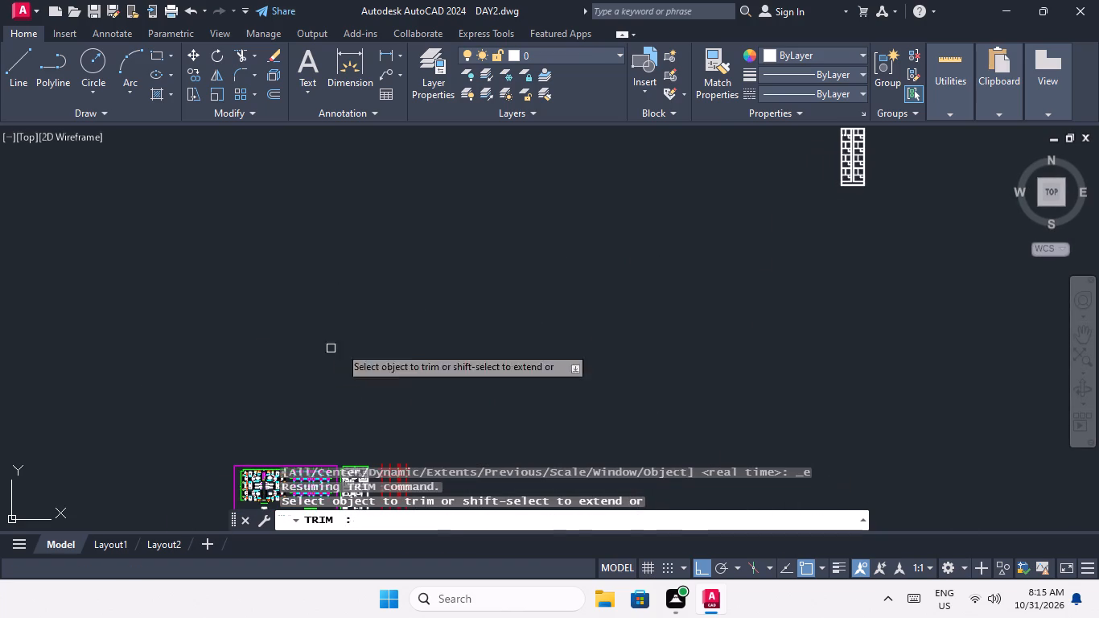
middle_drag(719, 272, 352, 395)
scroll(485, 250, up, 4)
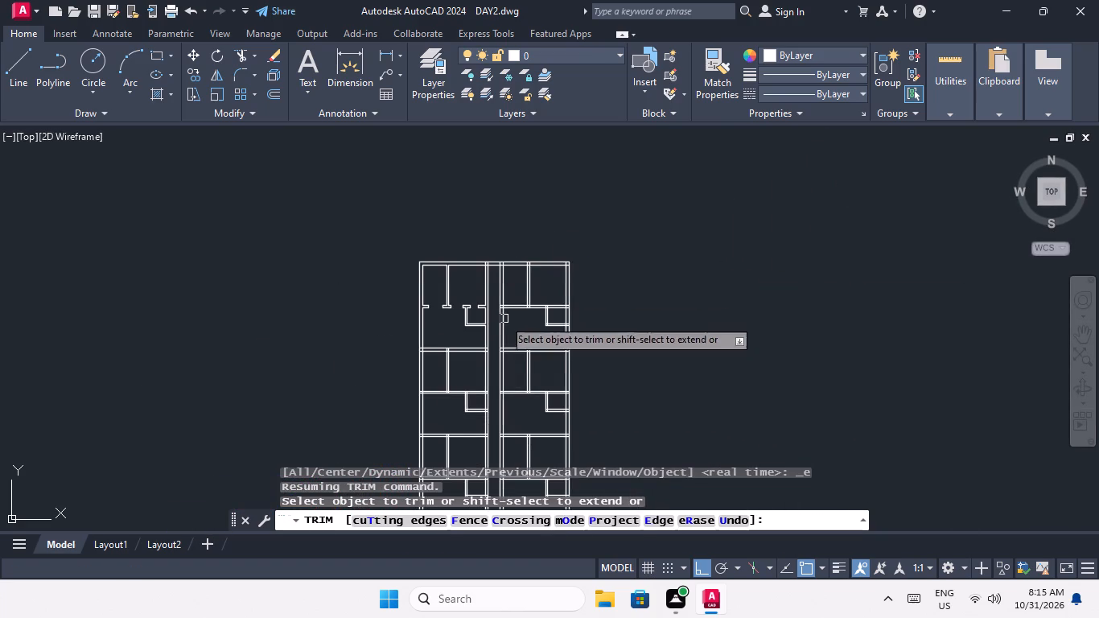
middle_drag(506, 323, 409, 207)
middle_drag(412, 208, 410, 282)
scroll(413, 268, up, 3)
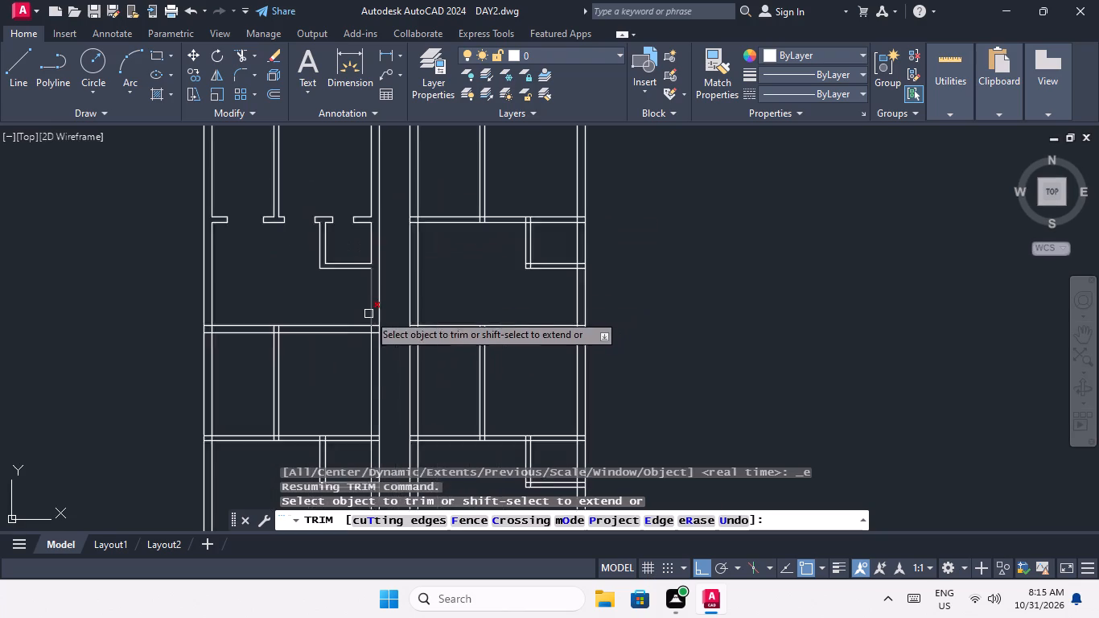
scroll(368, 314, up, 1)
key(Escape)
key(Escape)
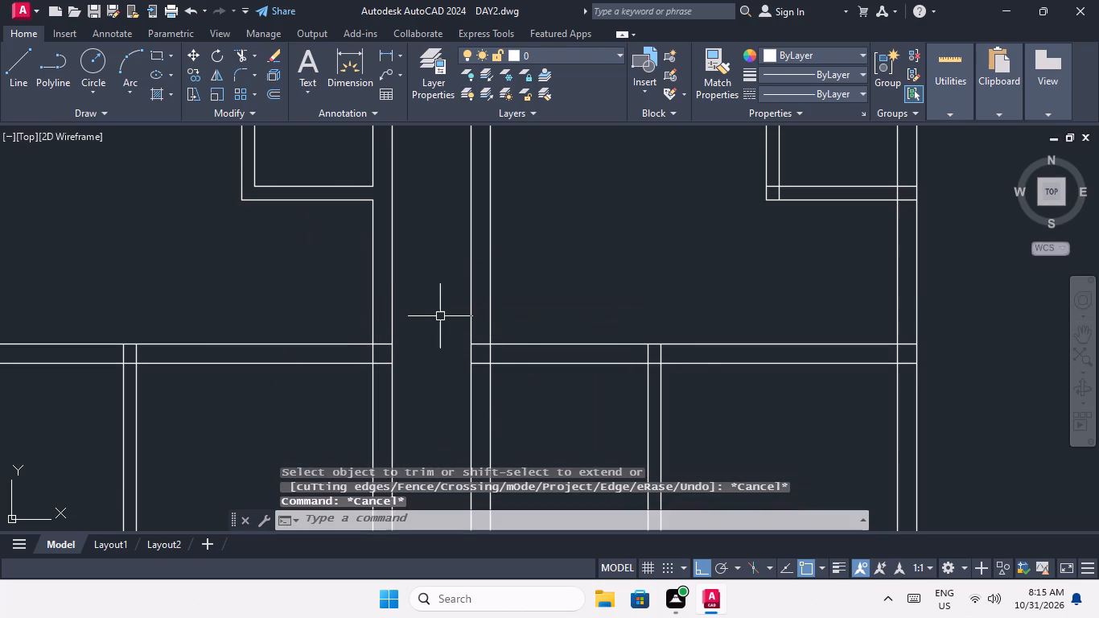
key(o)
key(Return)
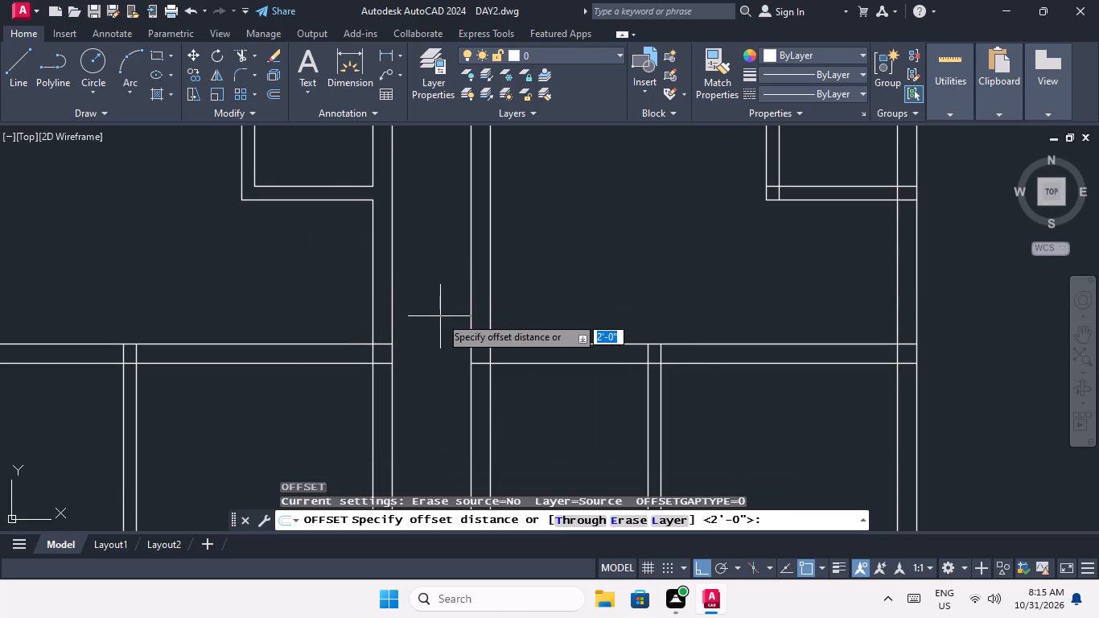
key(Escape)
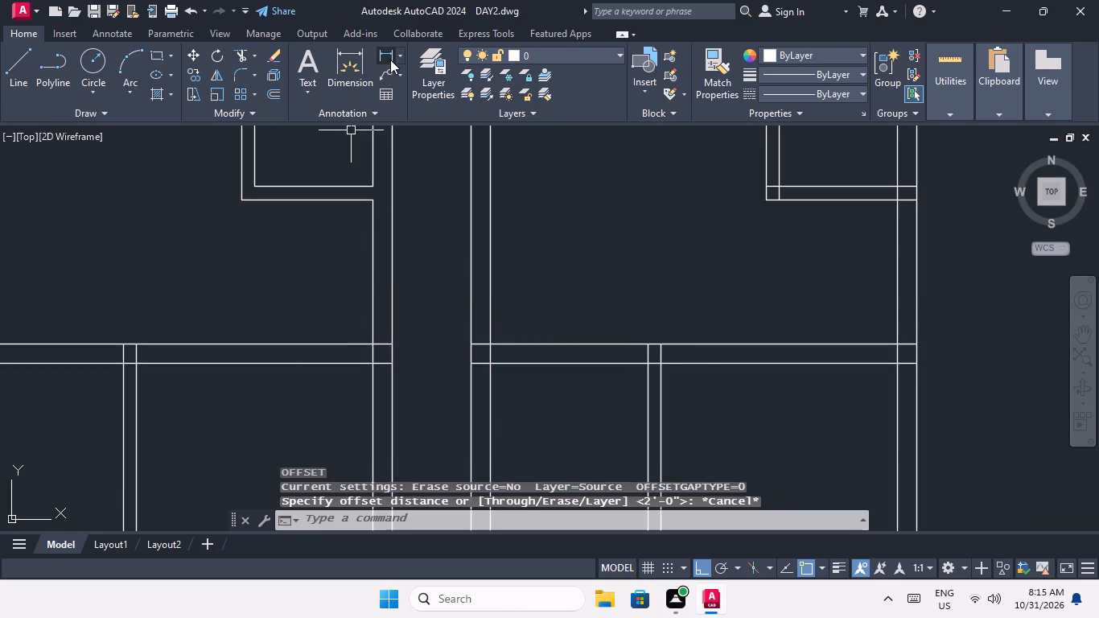
Measure the corridor wall's length between the first corner room's lower wall and the left block's second dividing wall.
click(390, 59)
click(371, 200)
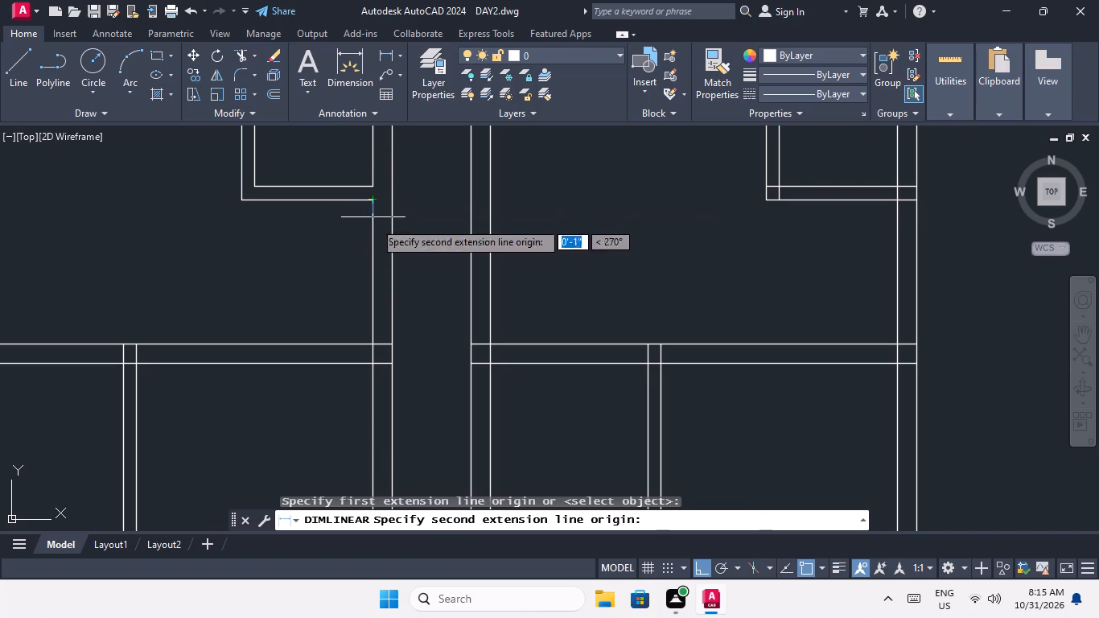
scroll(371, 334, up, 2)
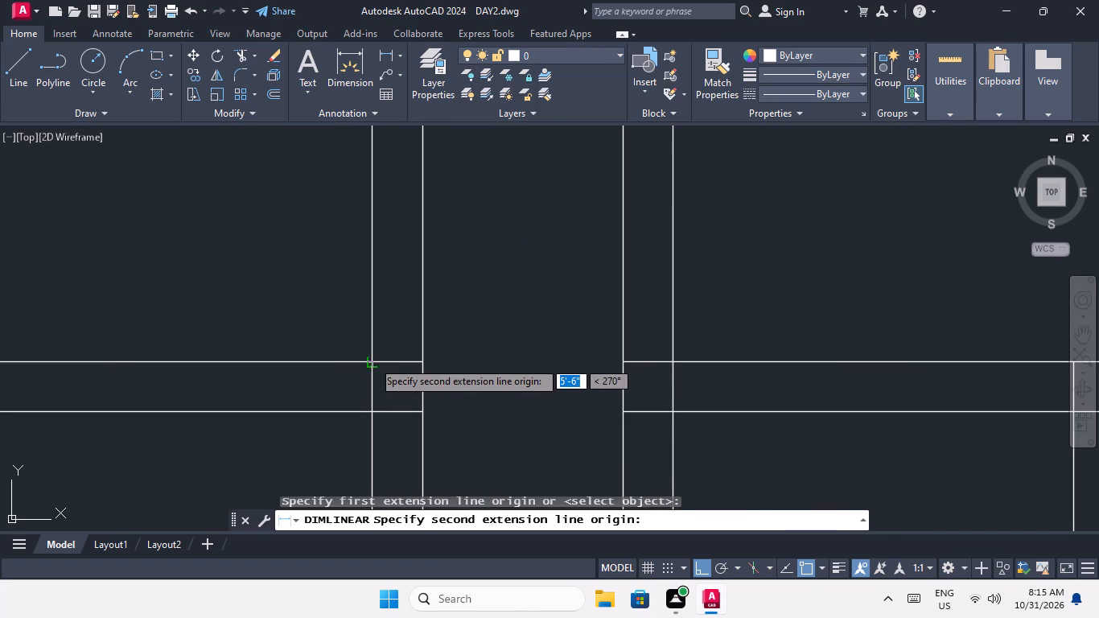
click(373, 360)
scroll(354, 140, up, 3)
scroll(360, 287, up, 4)
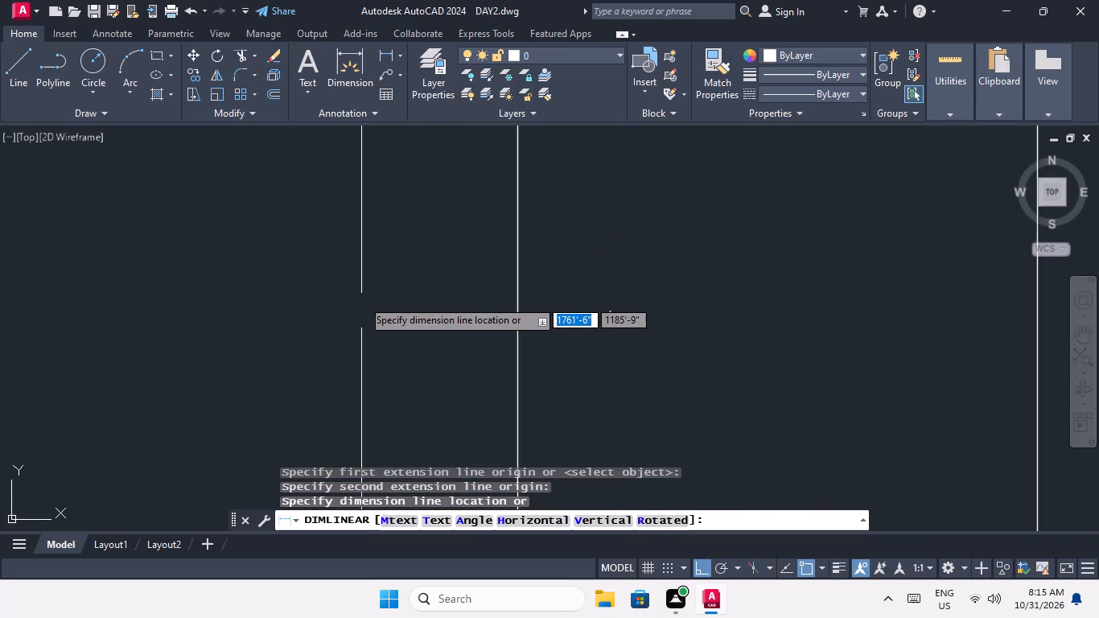
scroll(362, 299, up, 4)
scroll(376, 344, down, 3)
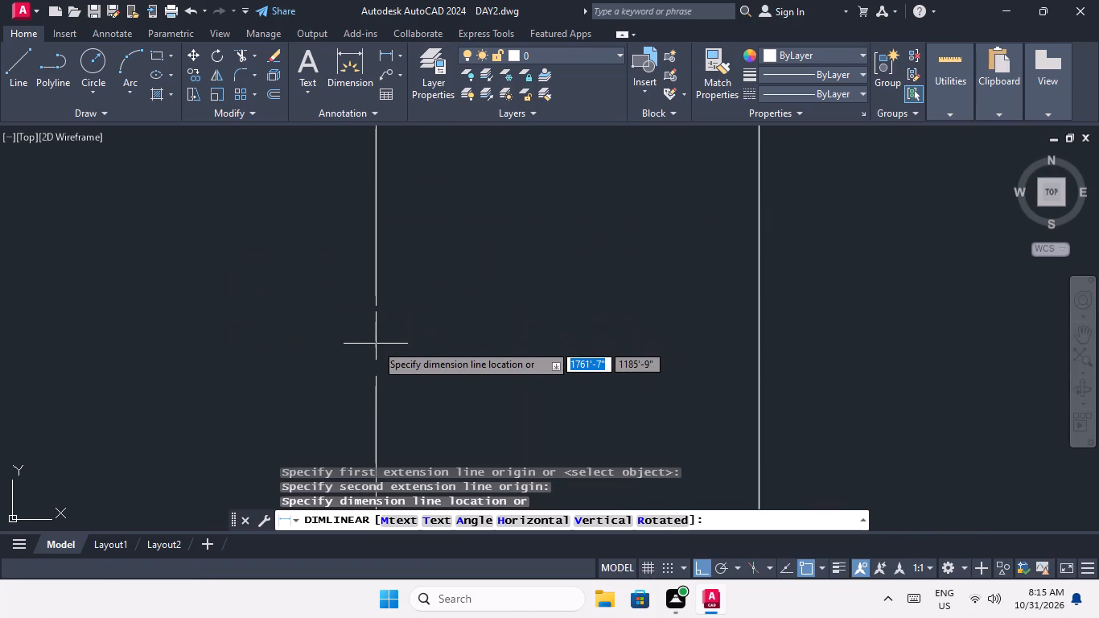
key(Escape)
key(Escape)
scroll(393, 289, down, 9)
key(Escape)
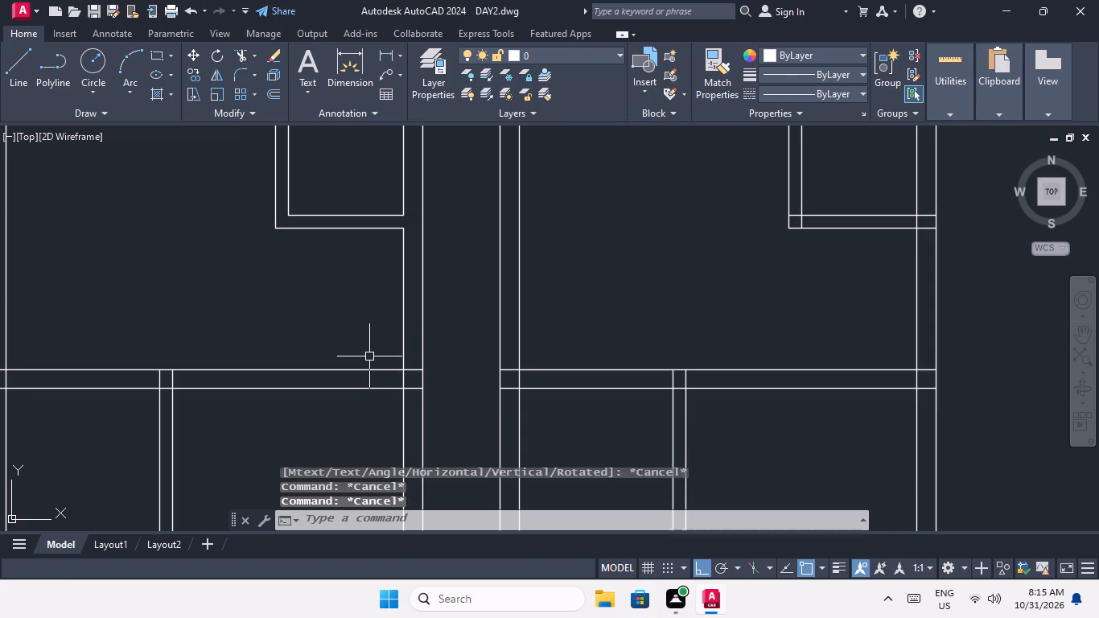
key(Escape)
Offset the upper line of the left block's second dividing wall 9" upward, toward the first corner room.
key(o)
key(Return)
text(9")
key(Return)
click(352, 369)
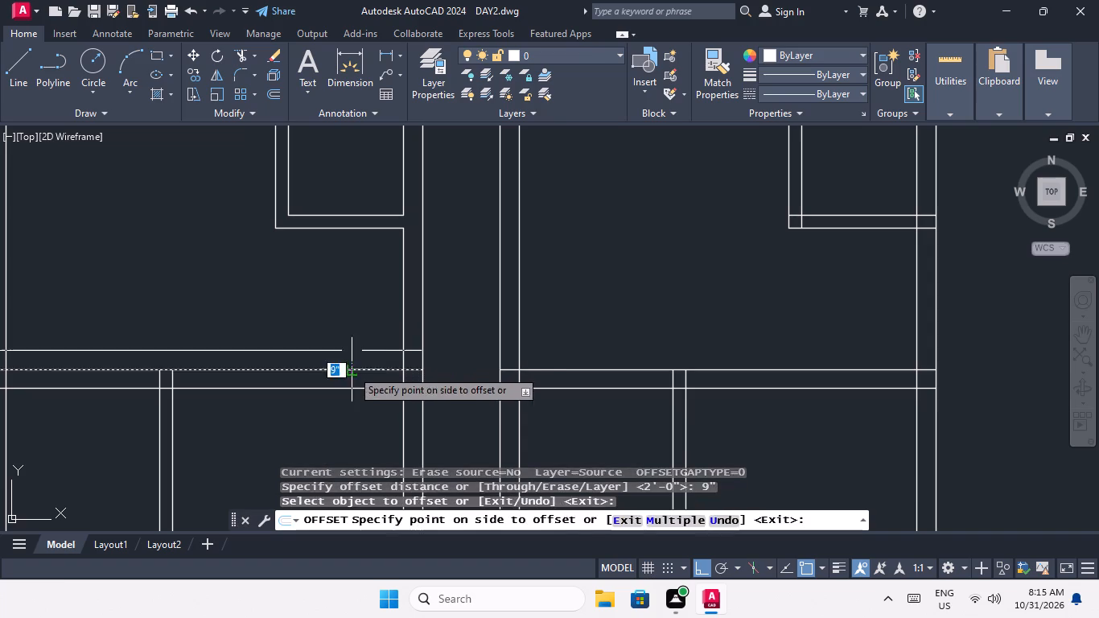
click(352, 350)
key(Escape)
key(Escape)
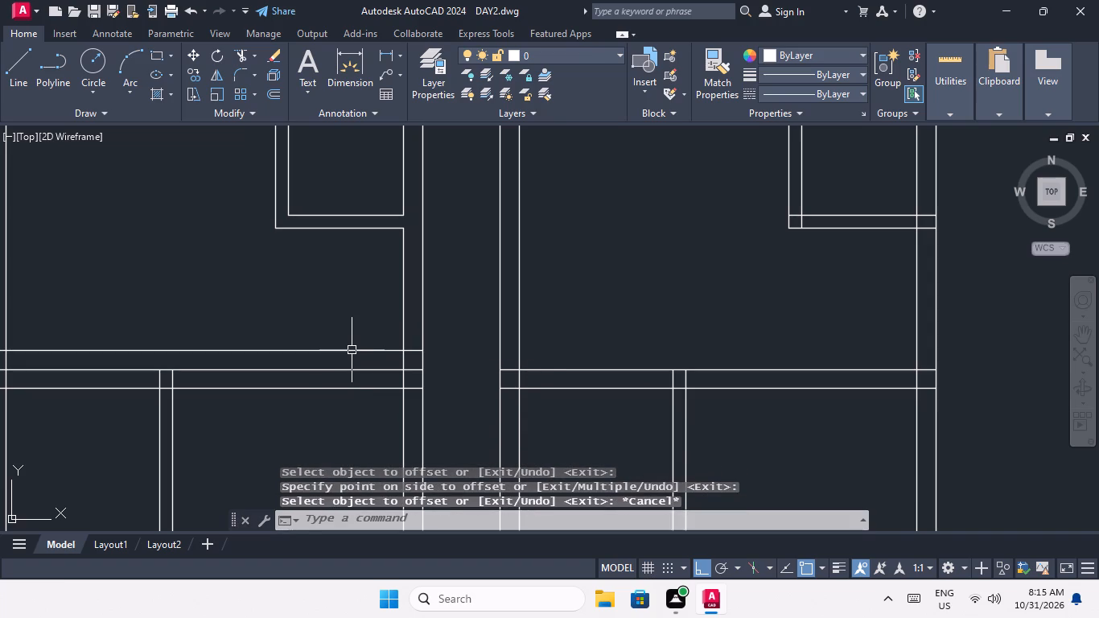
Offset the left block's 9" jamb line 3'6" upward to mark the upper edge of the corridor door opening.
key(o)
key(Return)
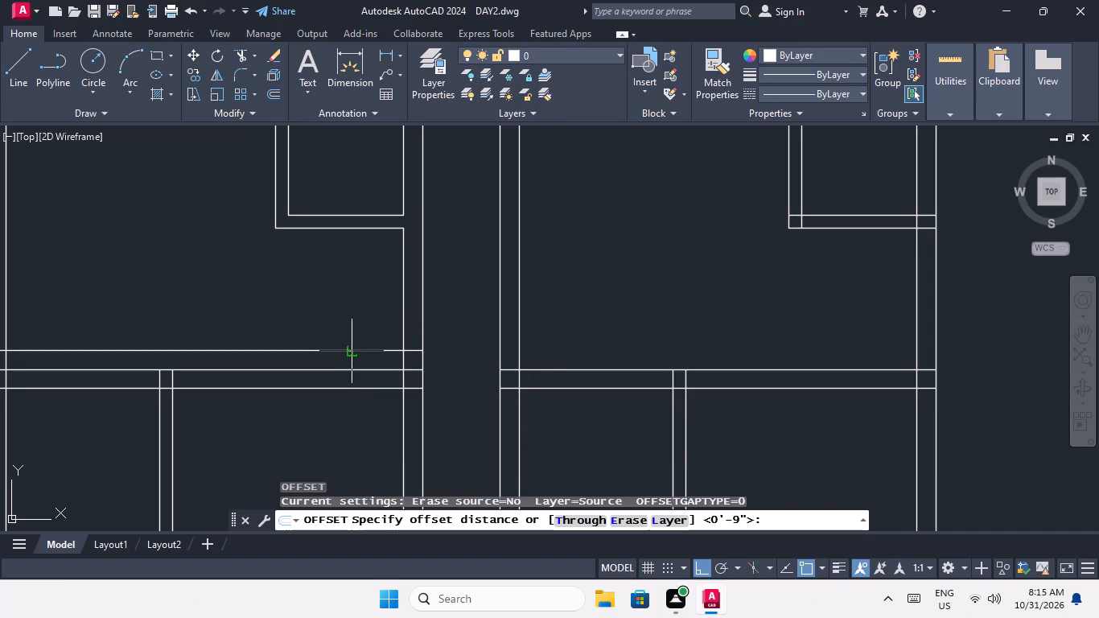
text(3'6")
key(Return)
click(344, 352)
click(343, 340)
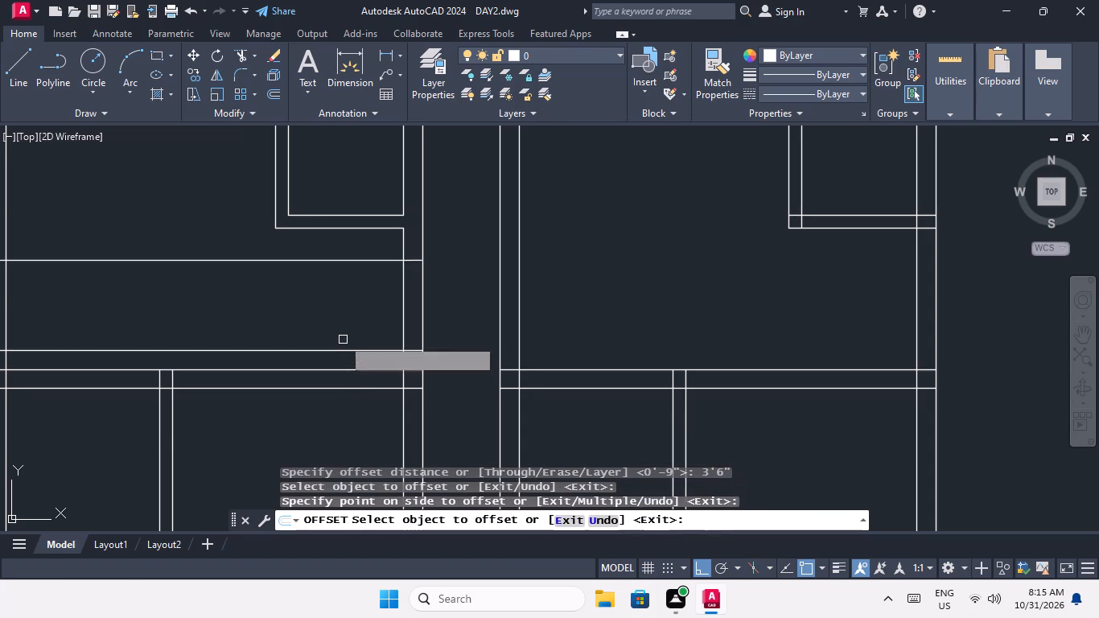
key(Escape)
key(Escape)
Trim the excess jamb lines inside the room and the corridor wall lines between them, opening the 3'6" doorway in the left corridor wall.
text(TR)
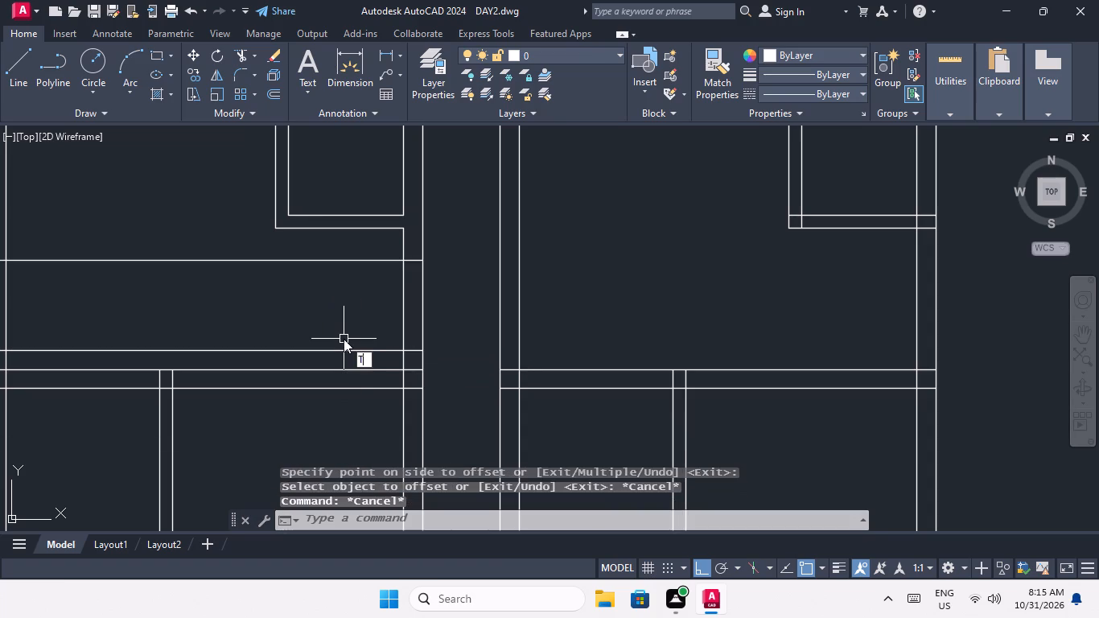
key(space)
key(space)
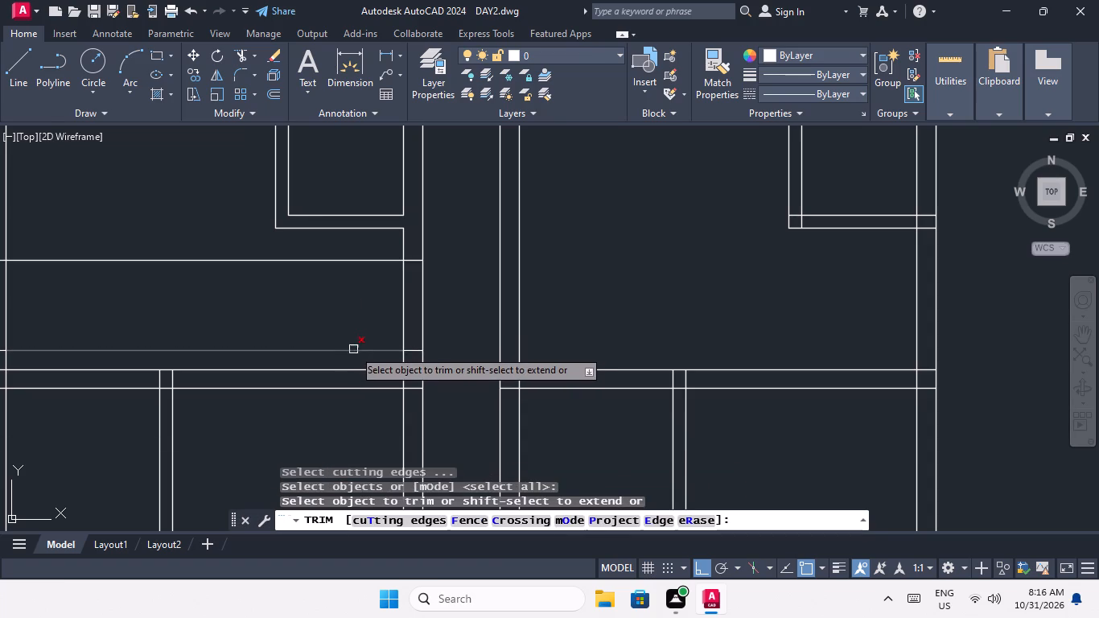
scroll(353, 349, up, 2)
middle_drag(376, 337, 366, 403)
drag(386, 429, 377, 417)
click(324, 172)
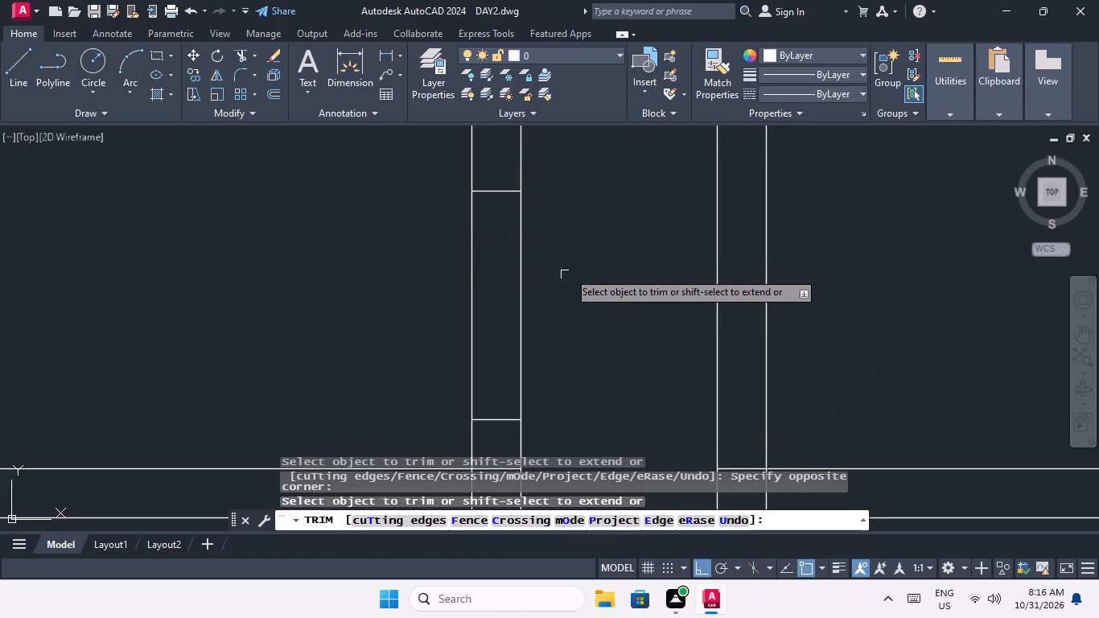
drag(582, 250, 419, 298)
click(334, 299)
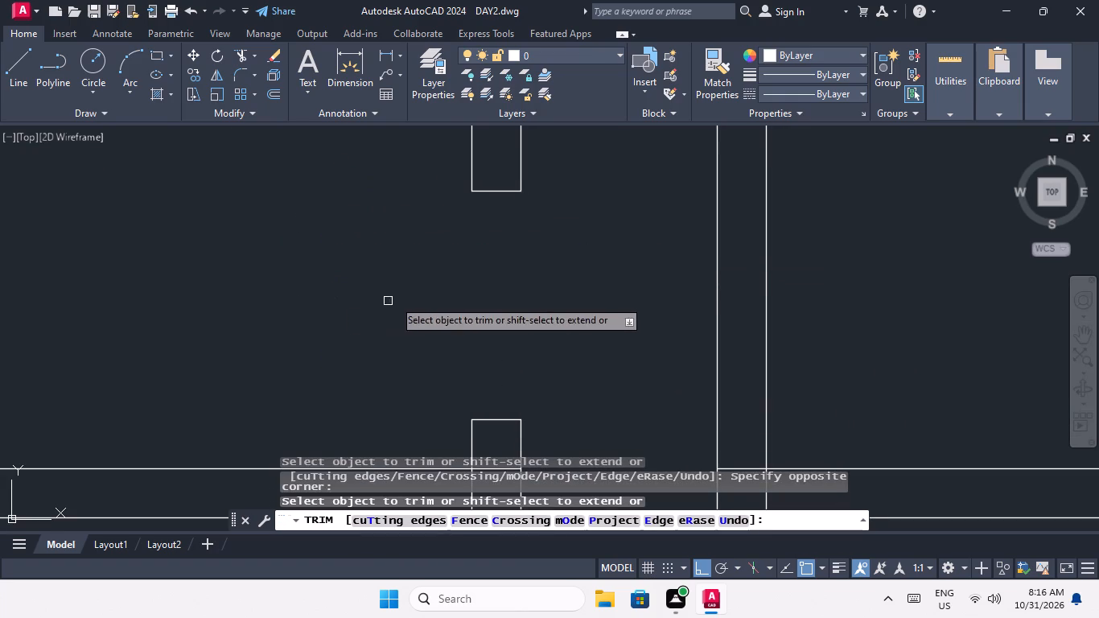
scroll(492, 236, down, 3)
key(Escape)
key(Escape)
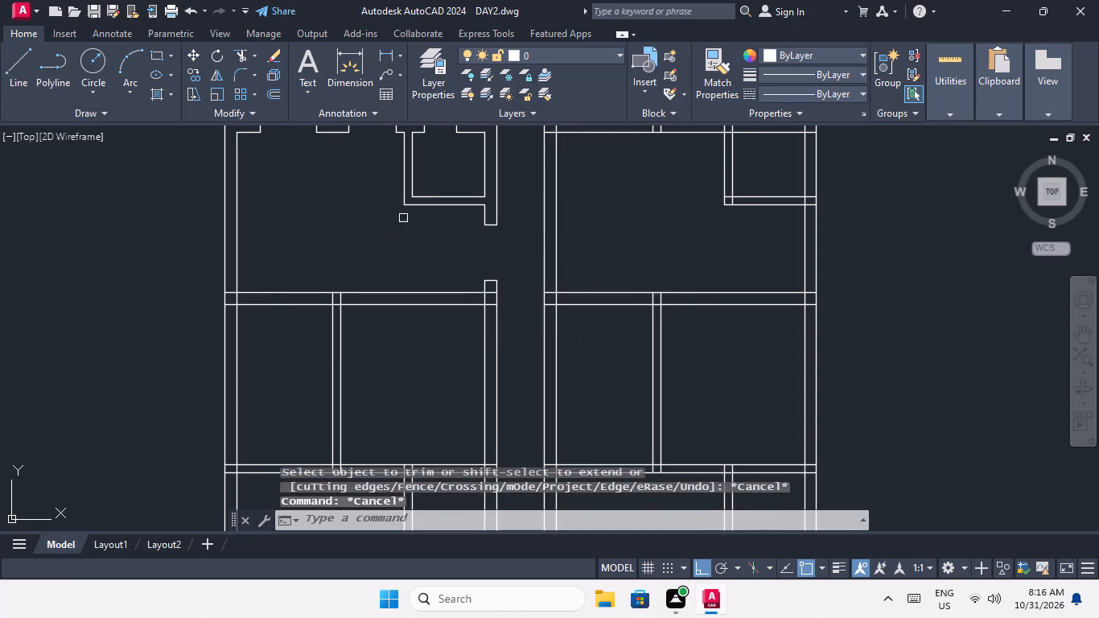
Trim the overlapping lines where the left corridor wall meets the top outer wall, leaving an open junction.
middle_drag(414, 207, 348, 309)
scroll(293, 309, down, 1)
middle_drag(291, 319, 282, 342)
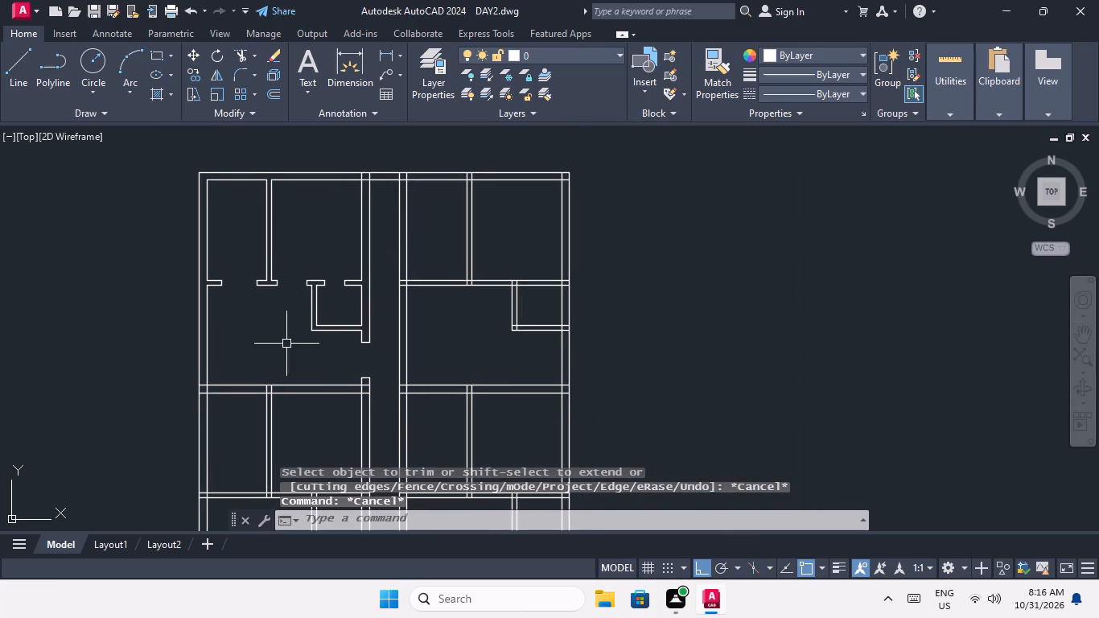
key(Escape)
key(Escape)
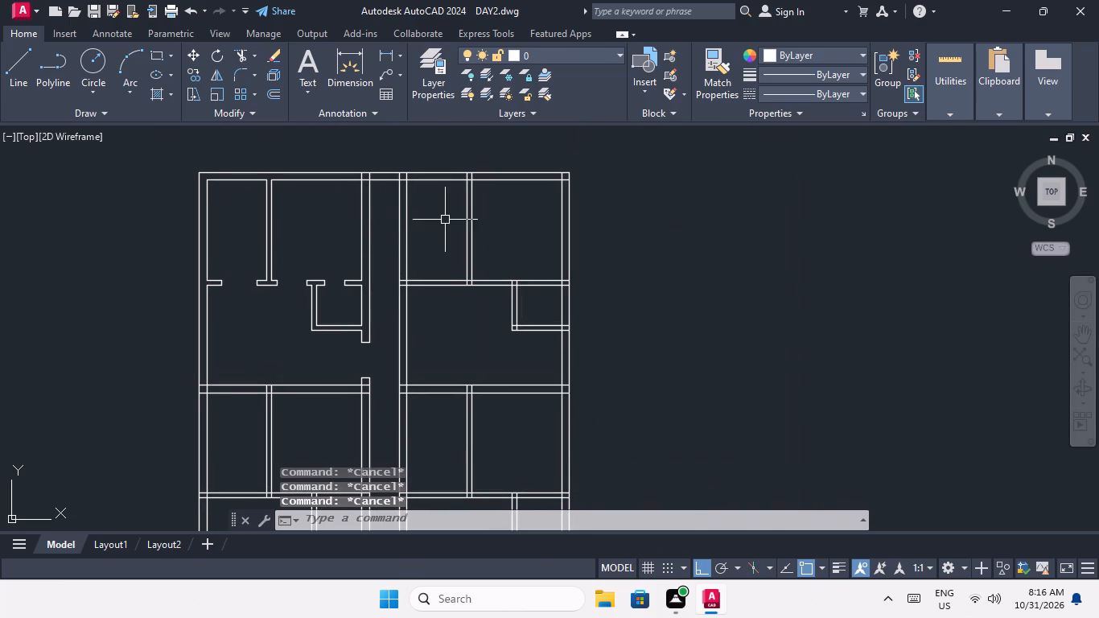
key(t)
key(r)
key(space)
key(space)
scroll(358, 179, up, 5)
middle_drag(385, 179, 402, 274)
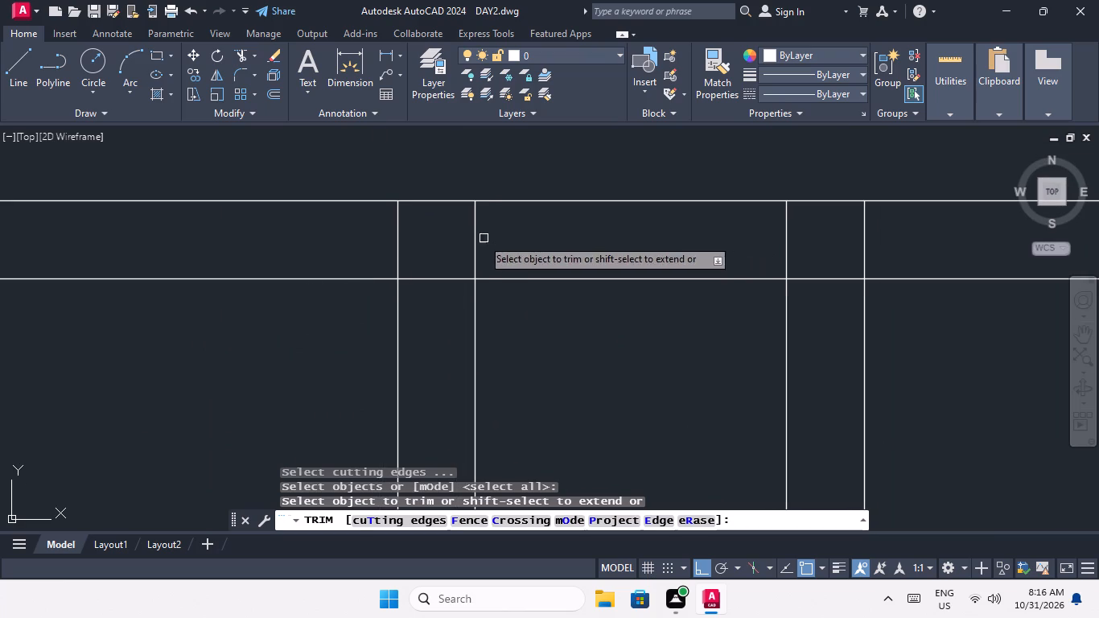
click(482, 229)
click(361, 249)
click(441, 280)
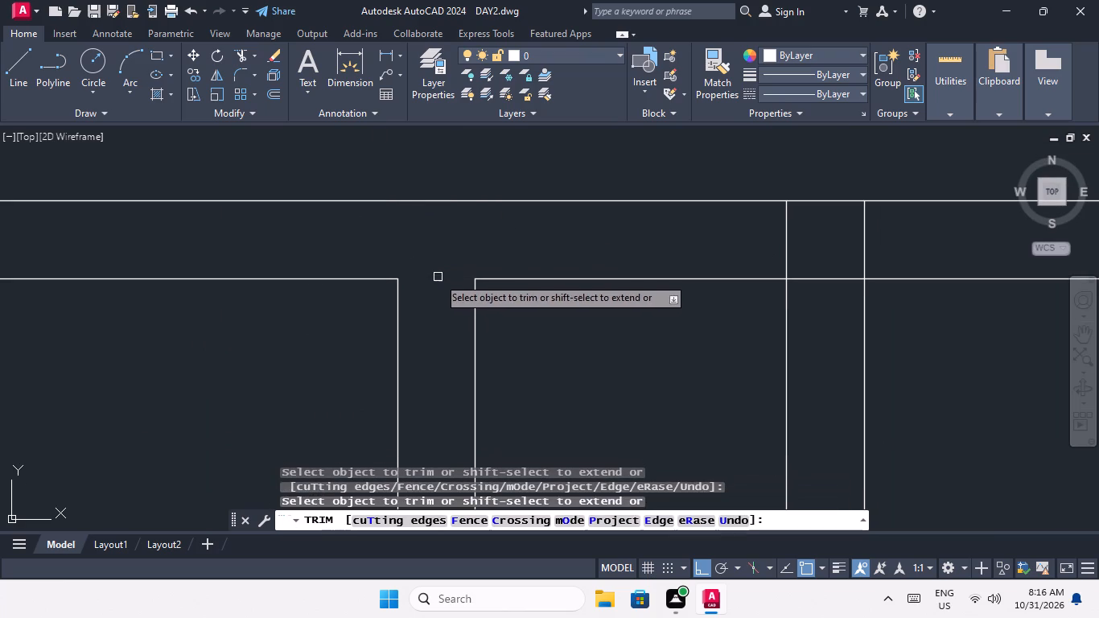
scroll(435, 272, down, 3)
middle_click(487, 323)
middle_drag(485, 308, 475, 285)
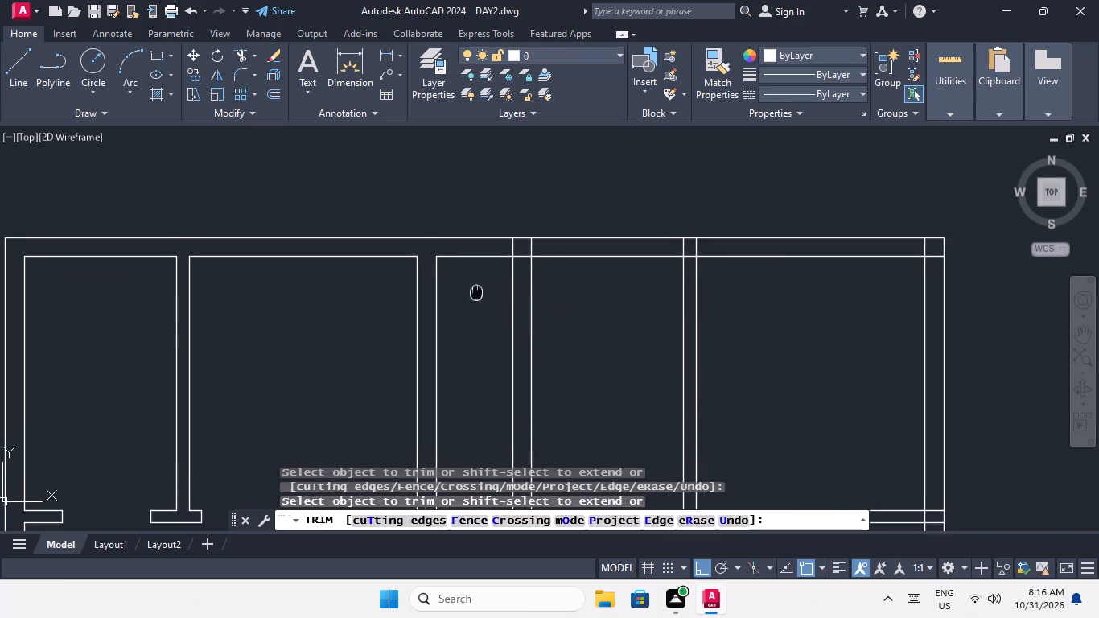
middle_drag(475, 285, 444, 232)
middle_drag(455, 339, 455, 202)
middle_drag(451, 295, 454, 219)
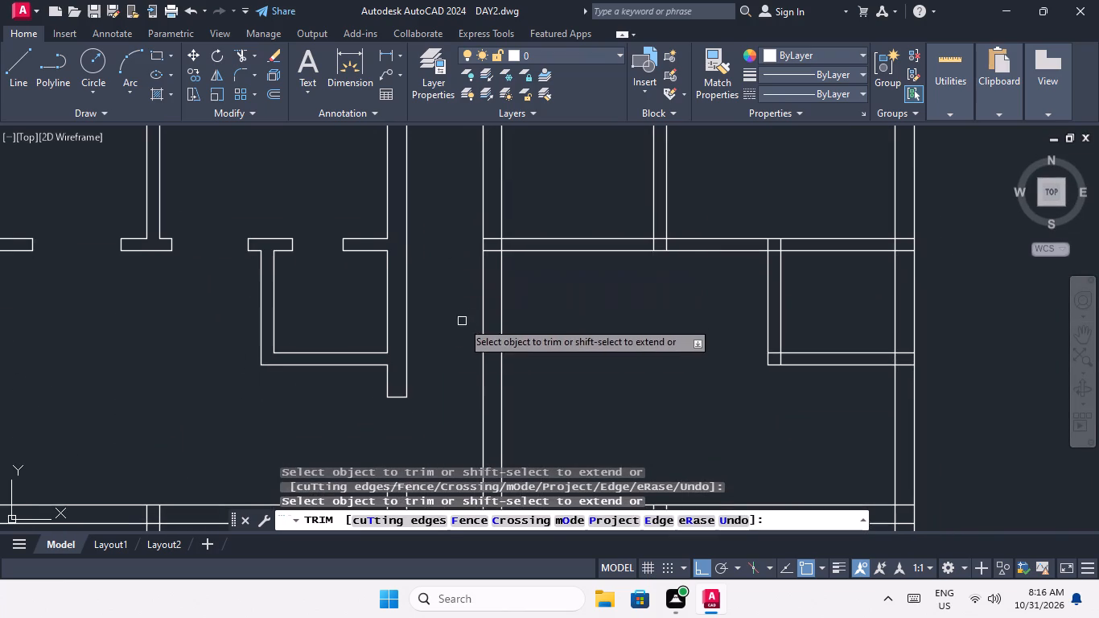
middle_drag(431, 336, 426, 240)
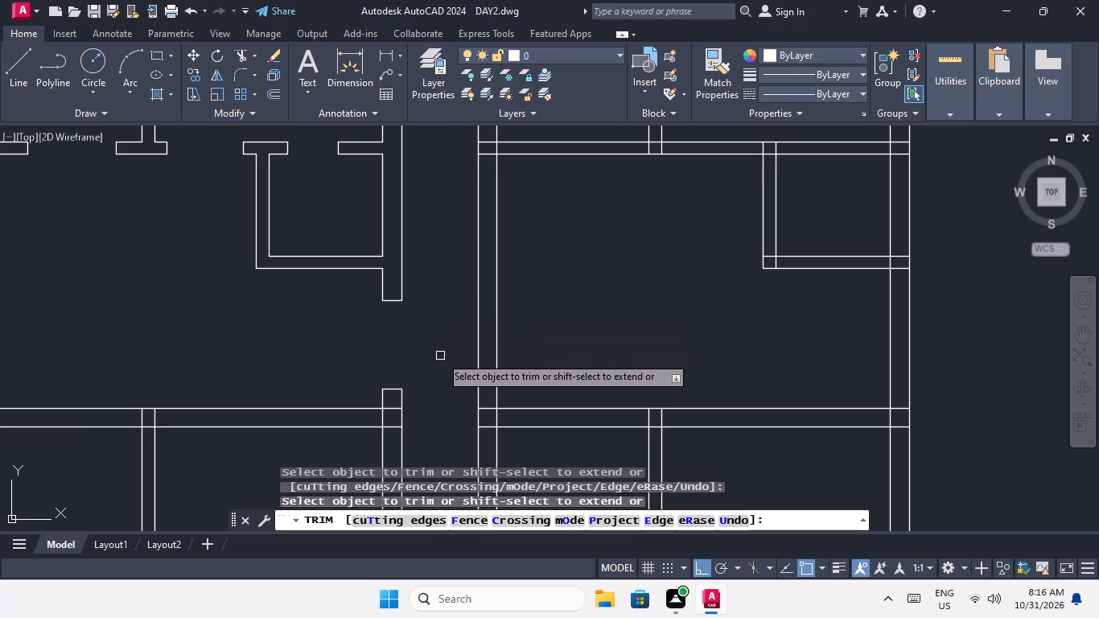
key(Escape)
key(Escape)
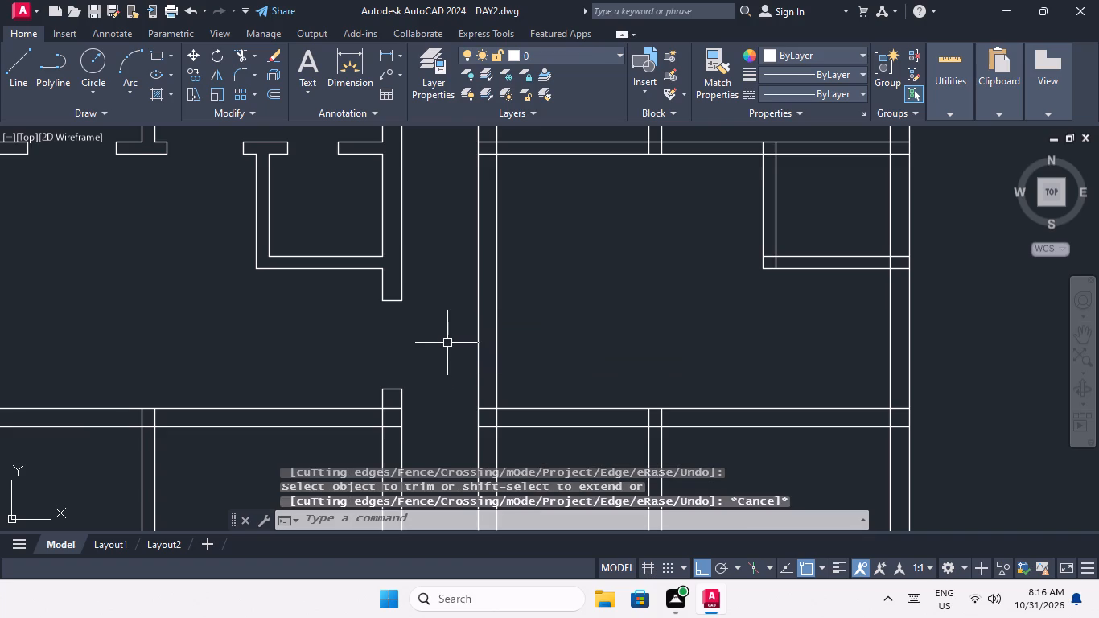
Draw a 9" line across the right corridor wall, level with the lower jamb of the opposite door opening.
click(22, 66)
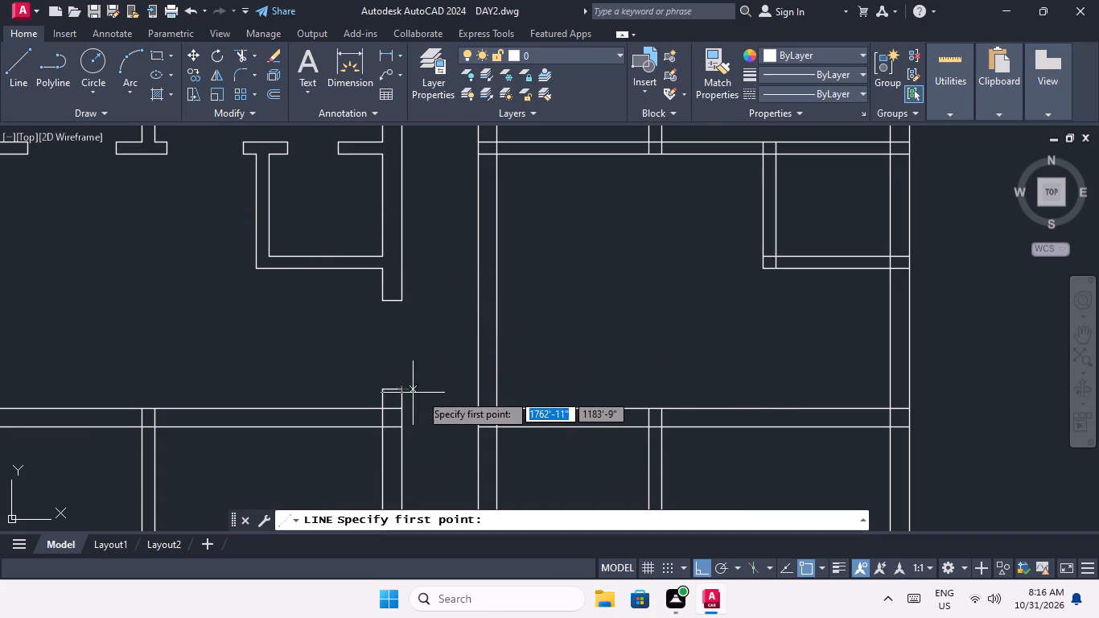
click(475, 389)
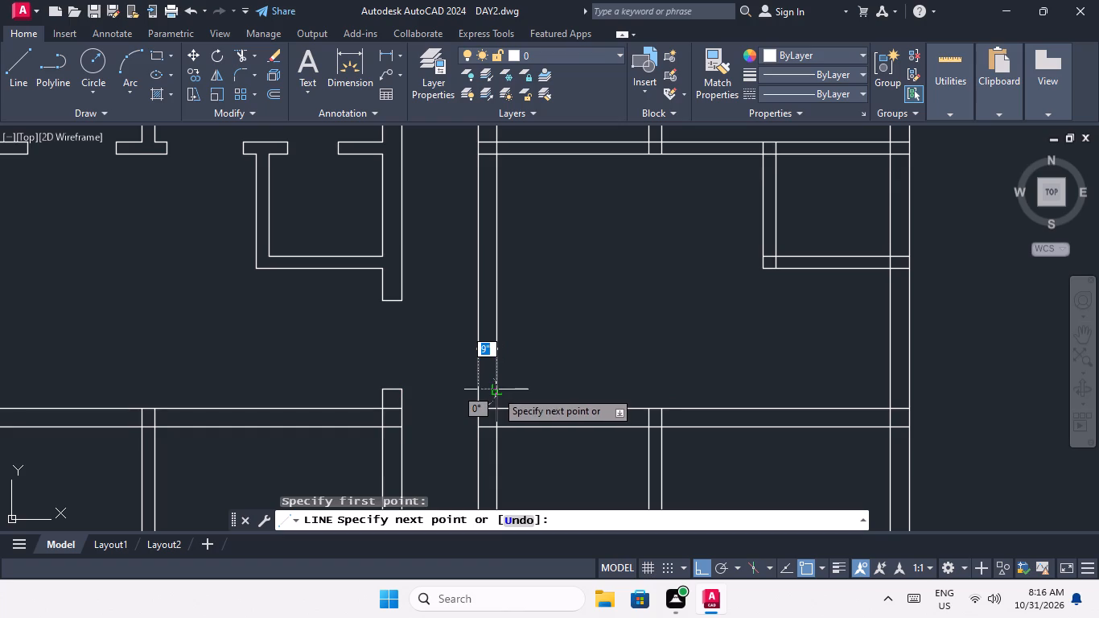
click(495, 389)
key(Escape)
key(Escape)
Offset the right corridor wall's new jamb line 3'6" upward.
key(o)
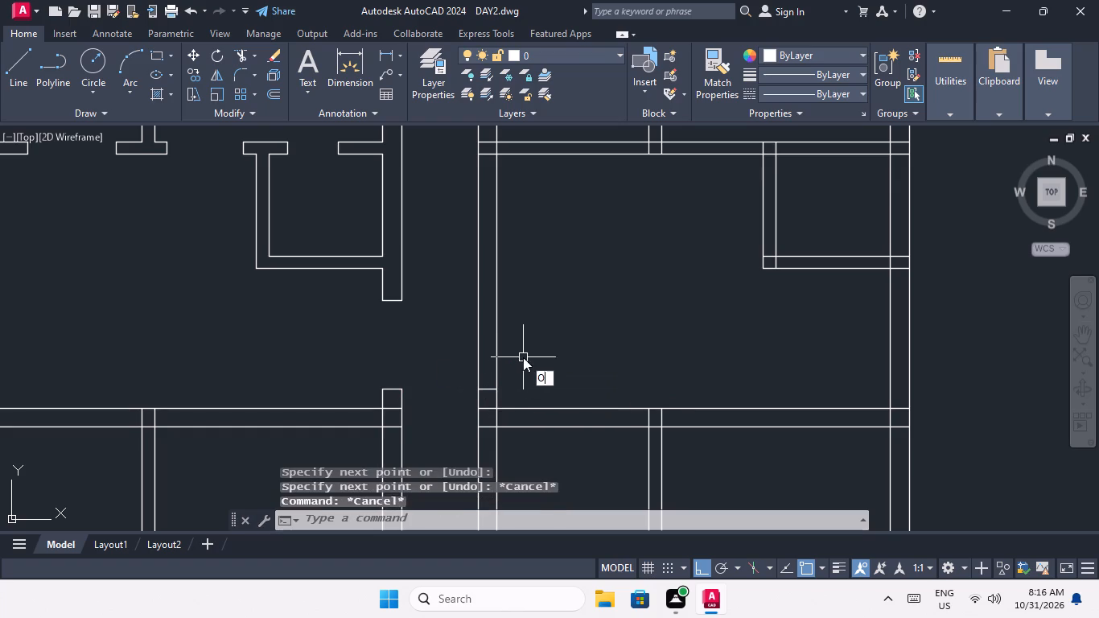
key(Return)
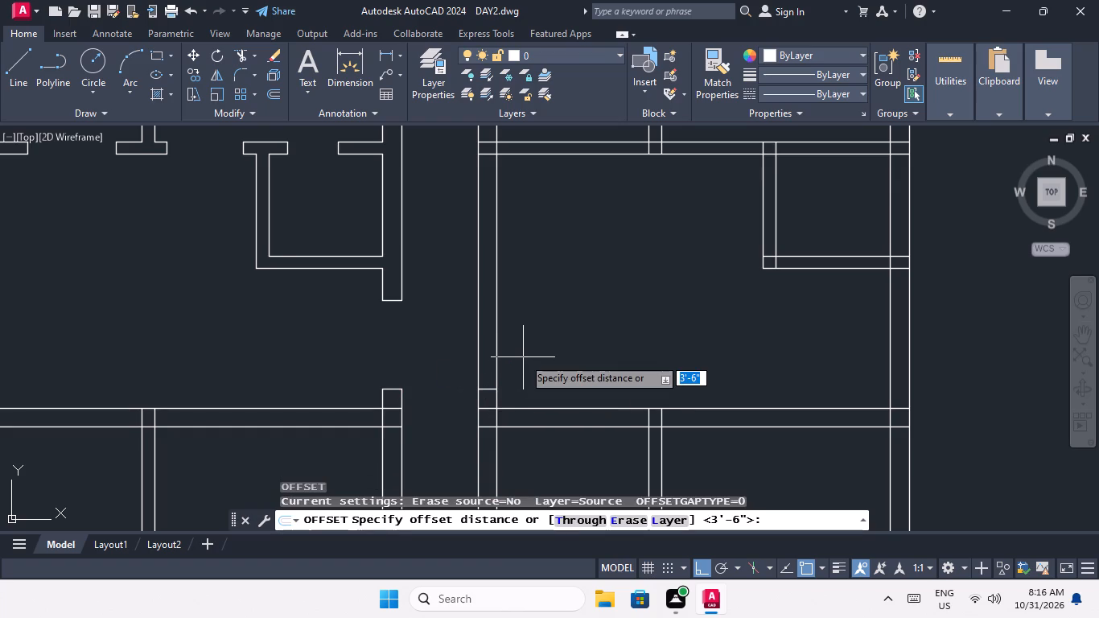
key(space)
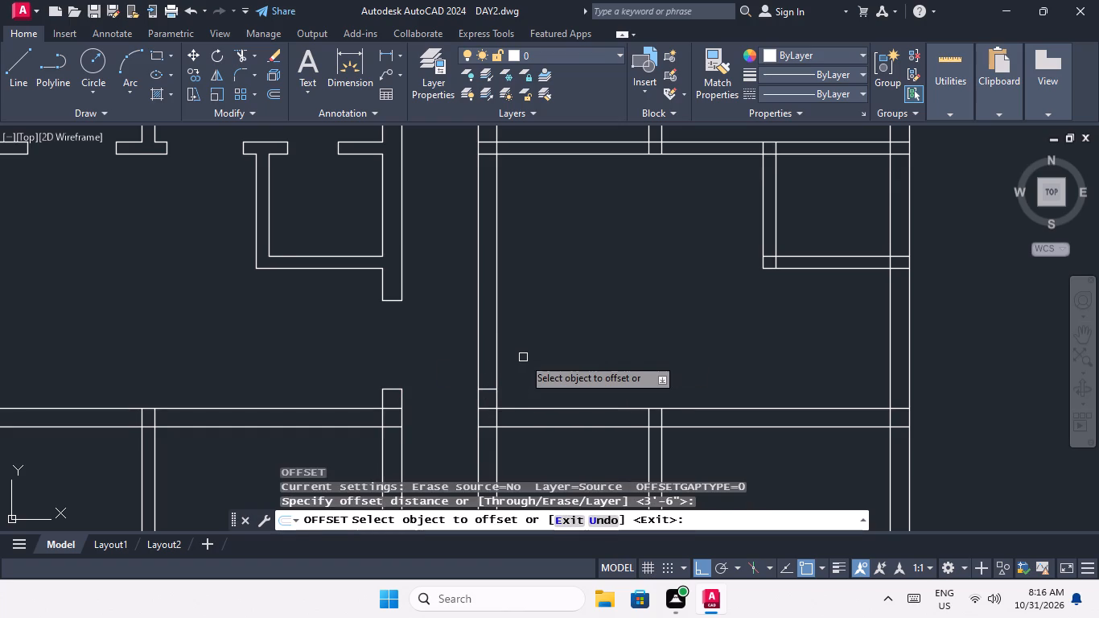
click(488, 389)
click(482, 344)
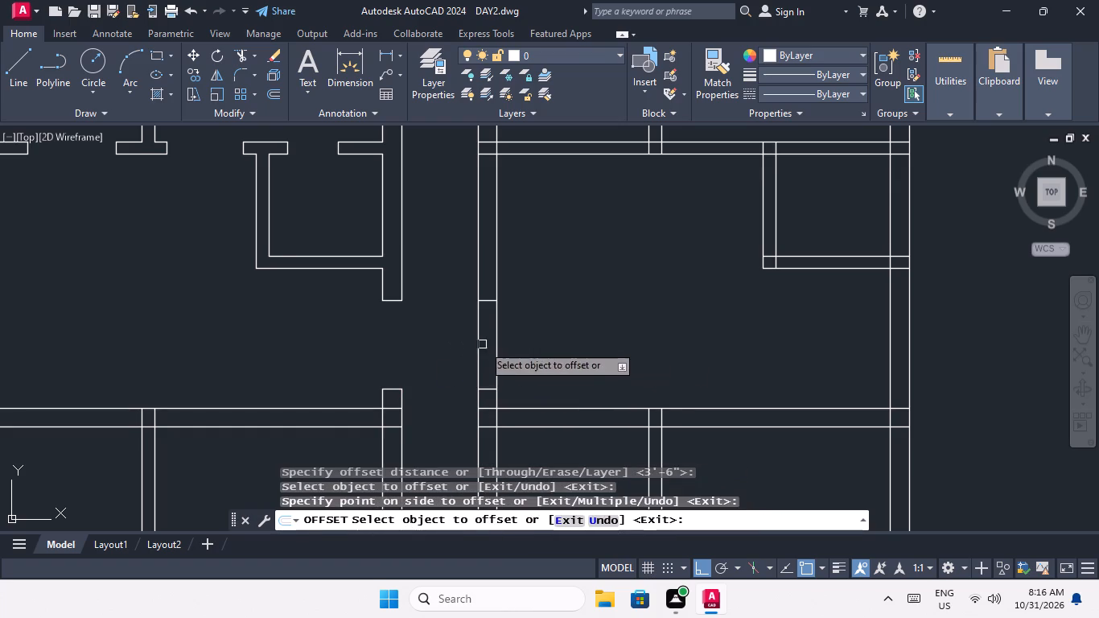
key(Escape)
key(Escape)
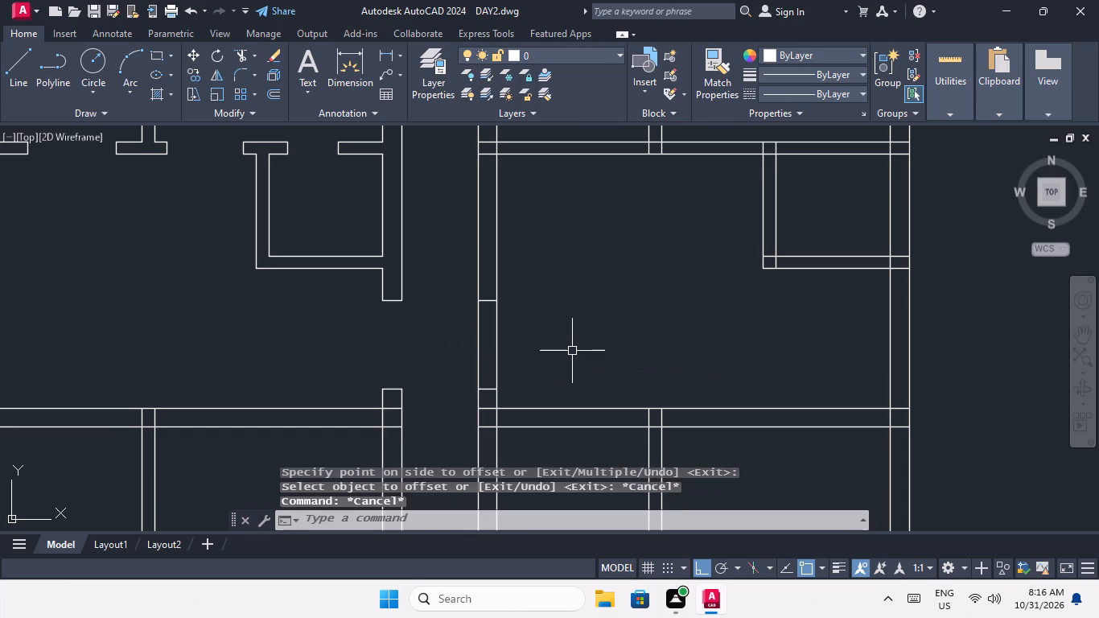
Trim the right corridor wall lines between the two jamb lines to open the 3'6" doorway.
text(TR)
key(space)
key(space)
drag(535, 340, 534, 340)
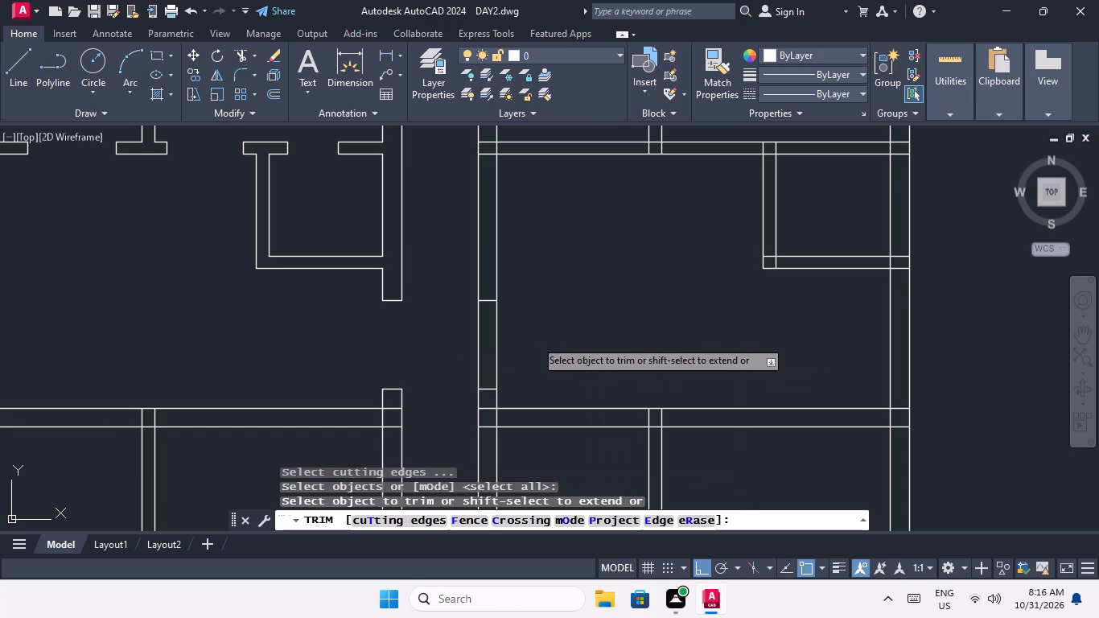
drag(534, 340, 492, 360)
click(463, 359)
scroll(502, 410, up, 1)
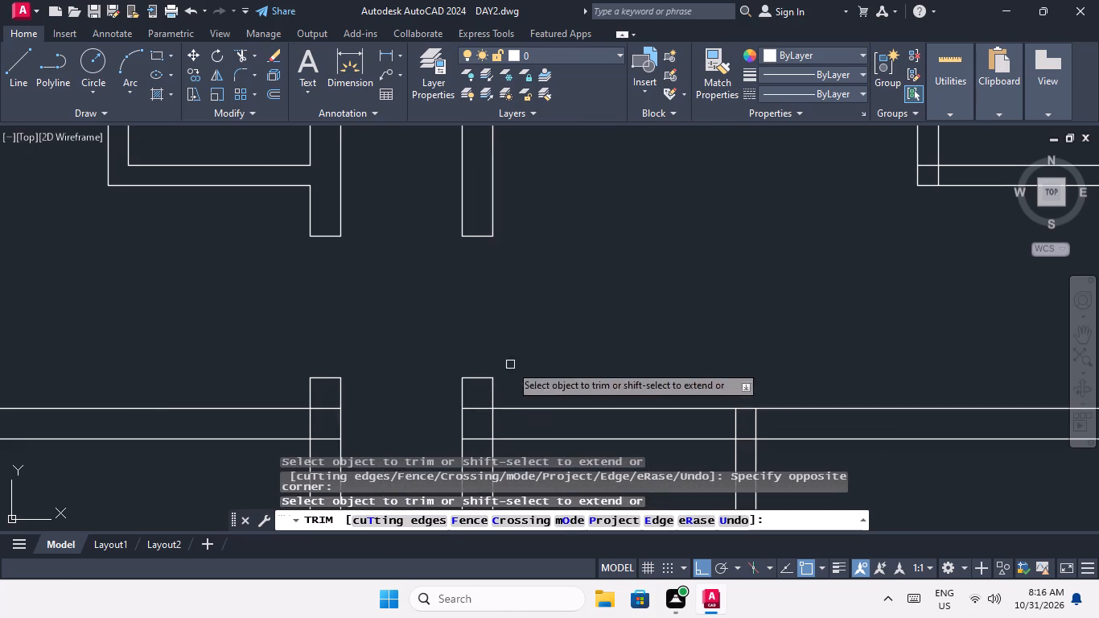
middle_drag(539, 270, 537, 341)
scroll(539, 333, down, 2)
middle_drag(587, 295, 585, 348)
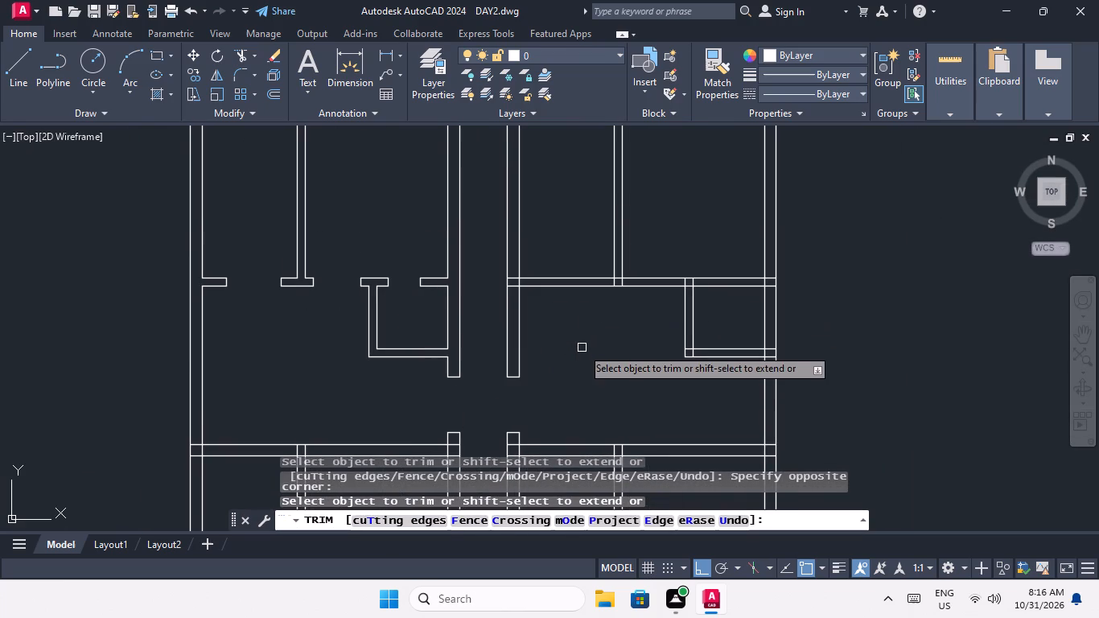
key(Escape)
key(Escape)
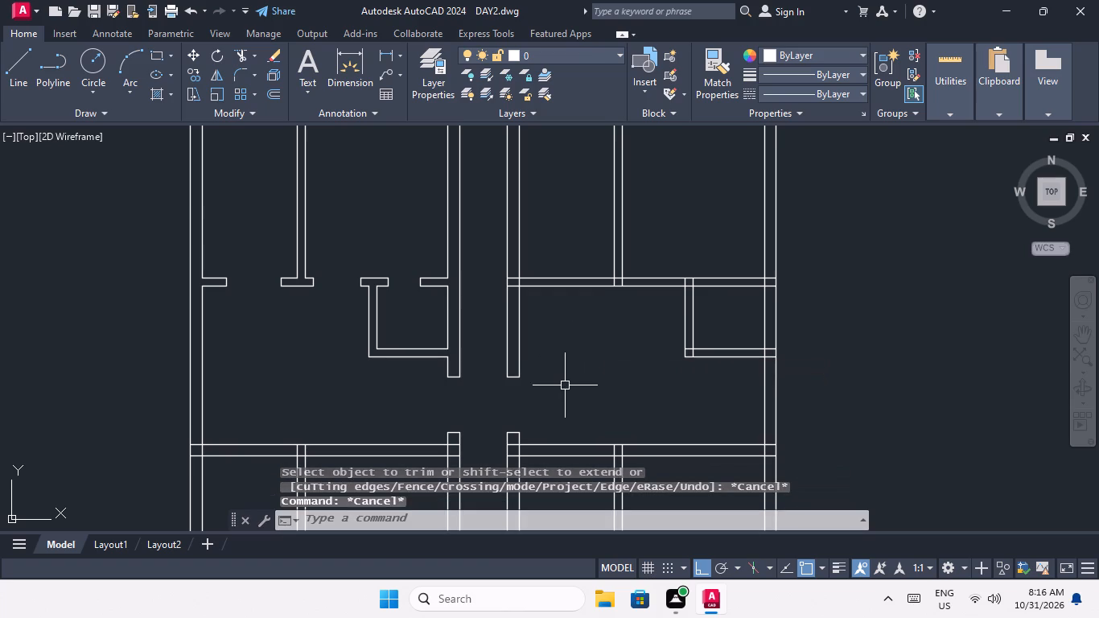
Offset the corridor-side line of the right block's first-row partition 1' toward the corridor.
key(o)
key(Return)
text(1')
key(Return)
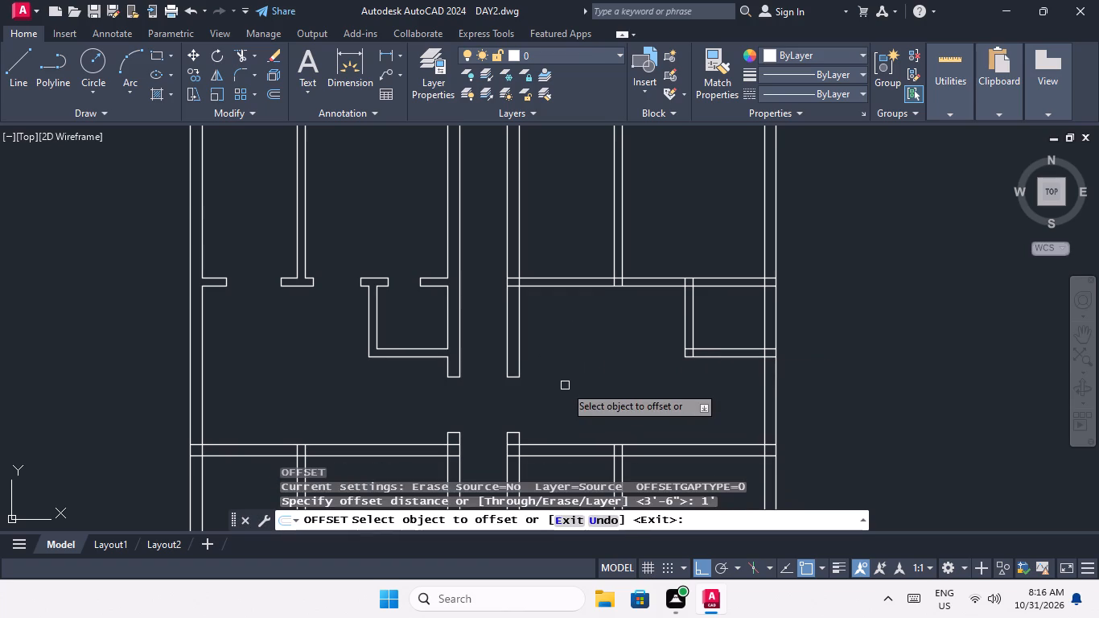
click(615, 229)
click(603, 236)
key(Escape)
key(Escape)
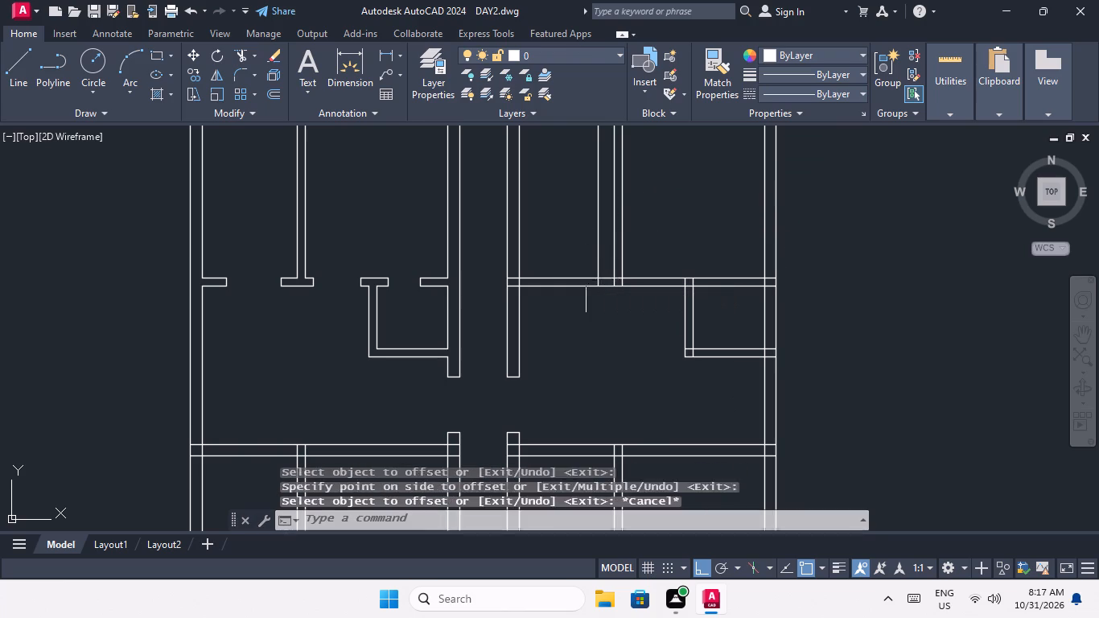
Measure the width of the door opening nearest the outer wall in the left block's first dividing wall.
click(381, 50)
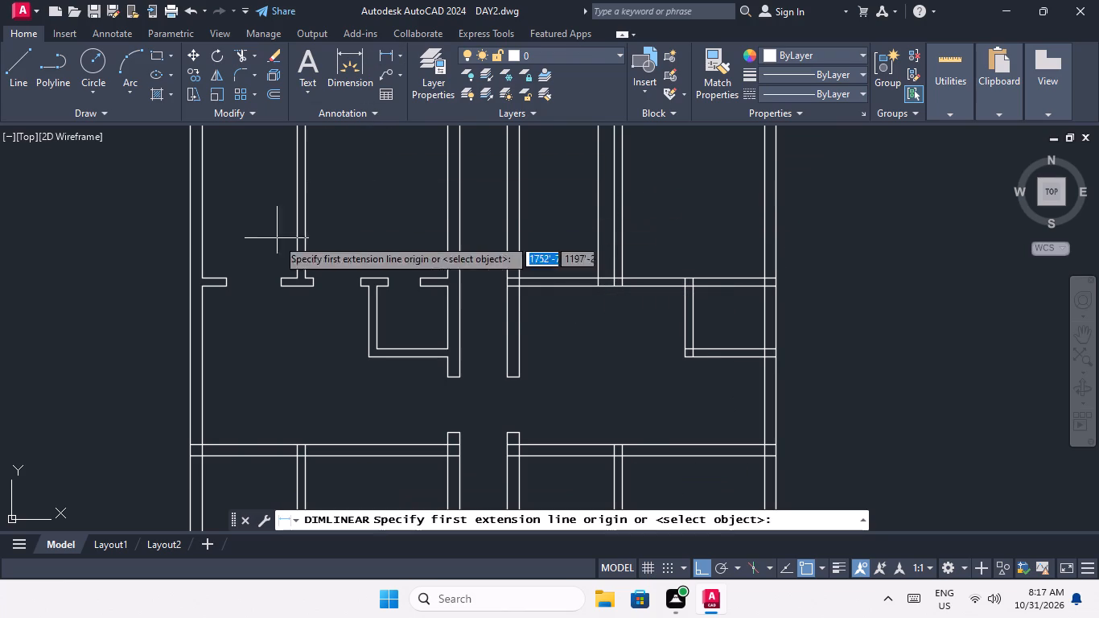
scroll(220, 274, up, 3)
click(235, 319)
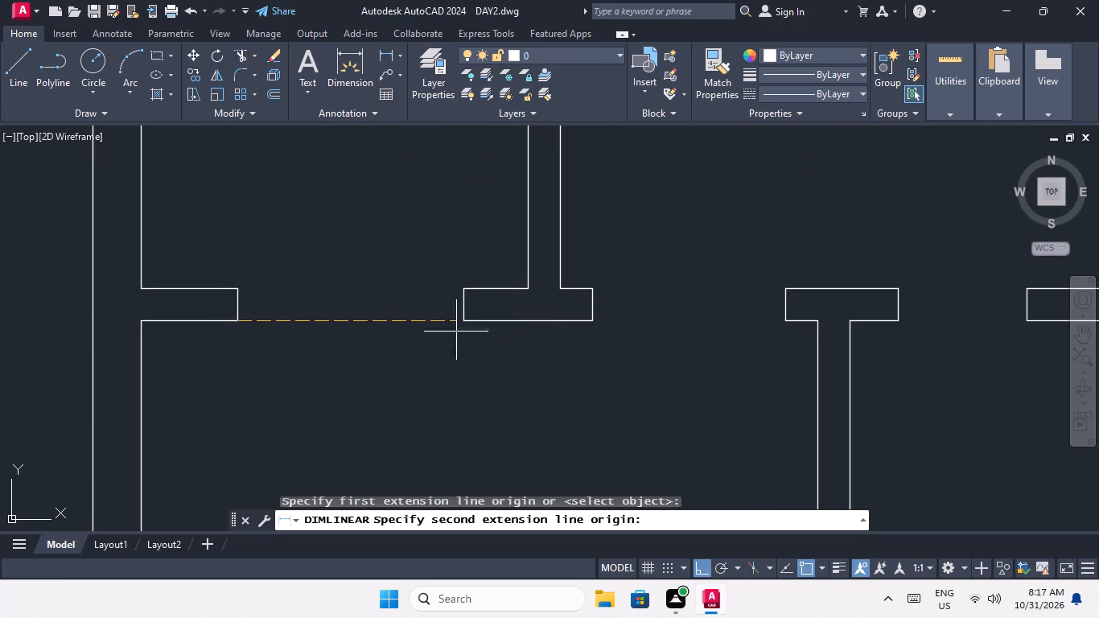
click(463, 323)
scroll(367, 350, up, 4)
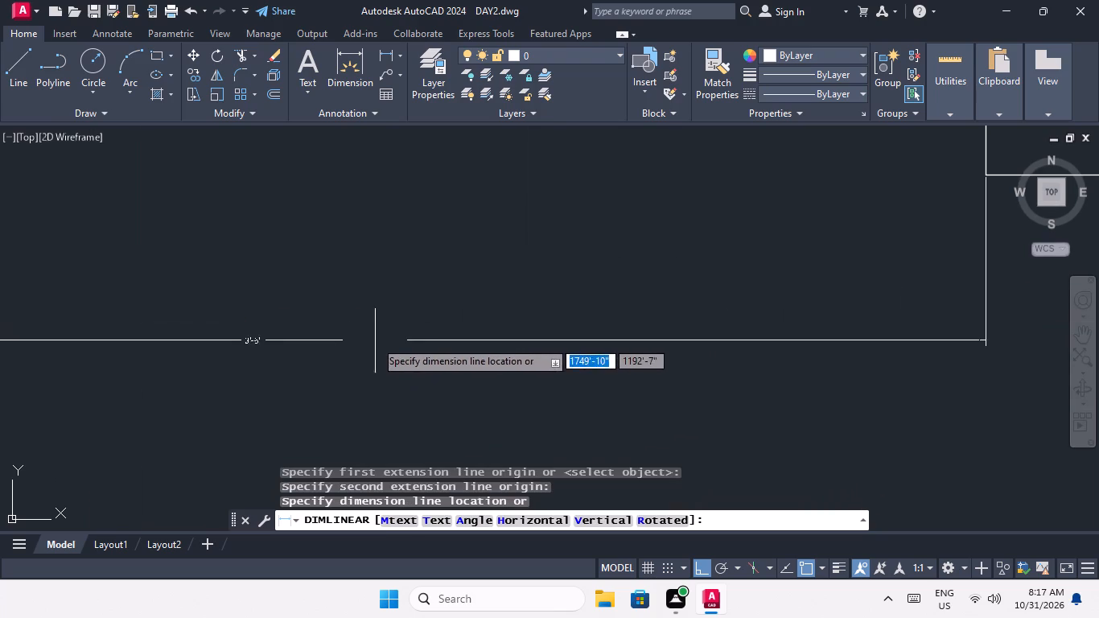
scroll(265, 358, up, 7)
scroll(223, 352, down, 11)
key(Escape)
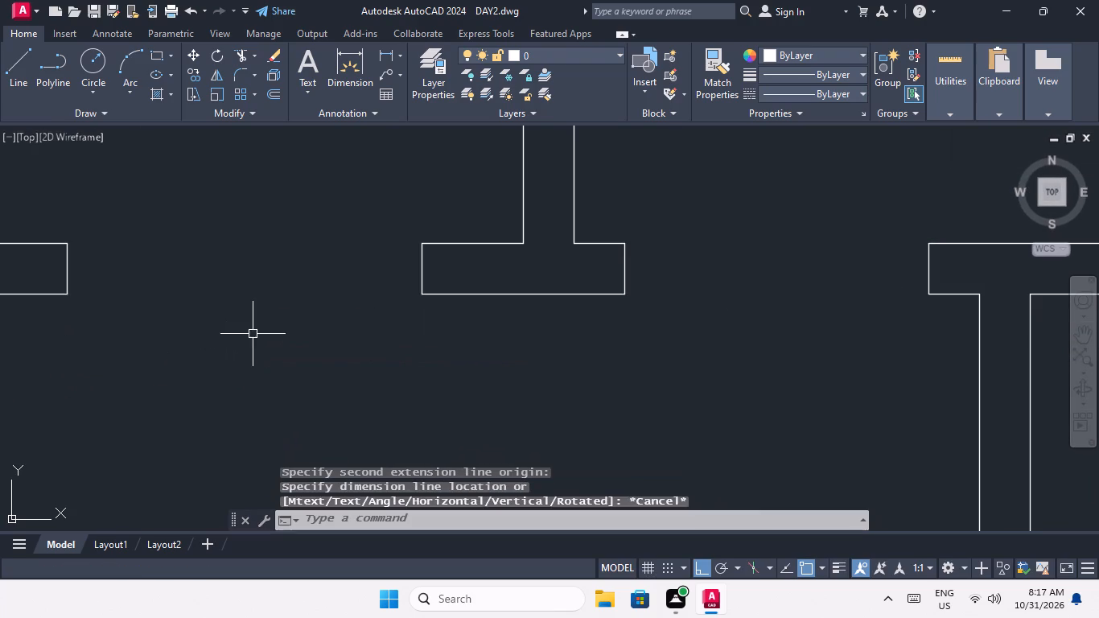
scroll(275, 319, down, 6)
scroll(262, 319, up, 3)
scroll(282, 315, down, 4)
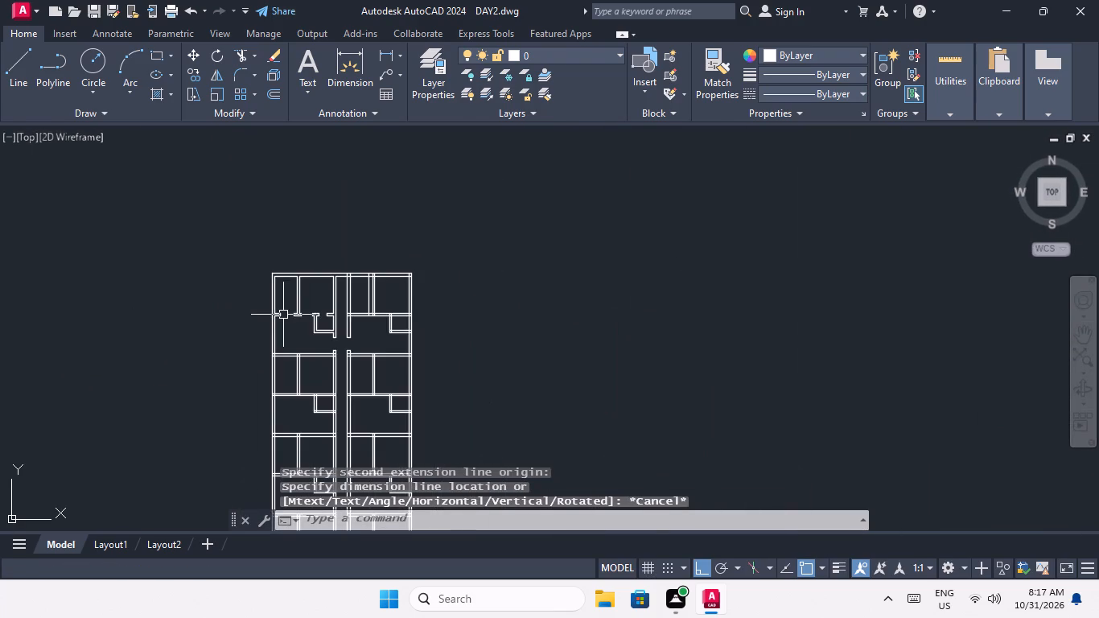
Offset the right block's first jamb line in the dividing wall 3' toward the corridor.
scroll(380, 311, up, 4)
middle_drag(336, 360, 385, 389)
scroll(385, 389, up, 1)
key(Escape)
key(Escape)
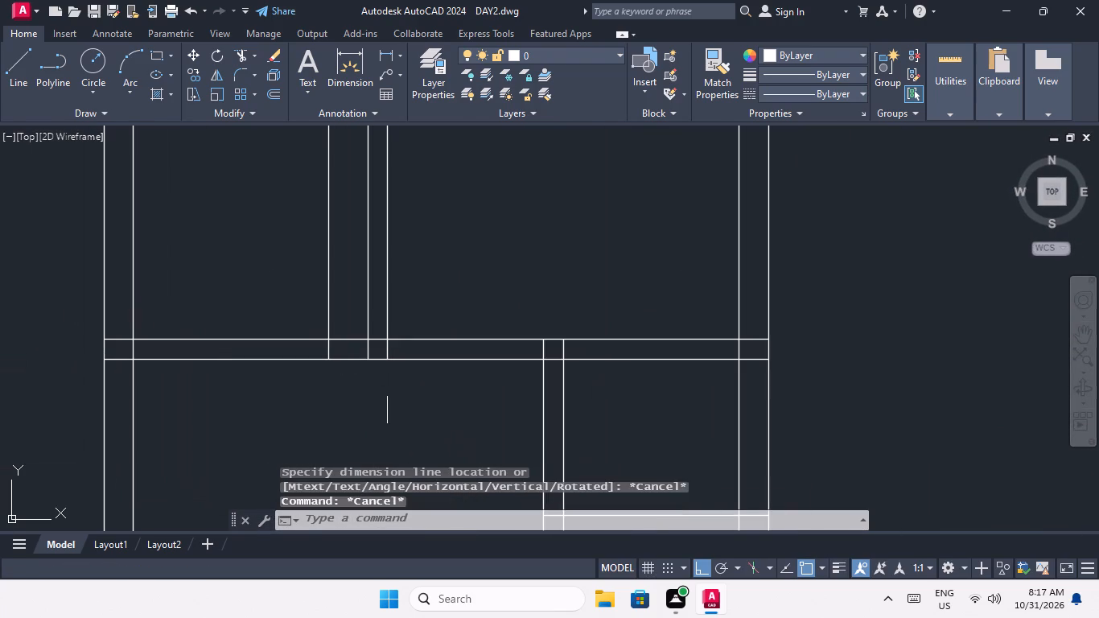
key(o)
key(Return)
text(3')
key(Return)
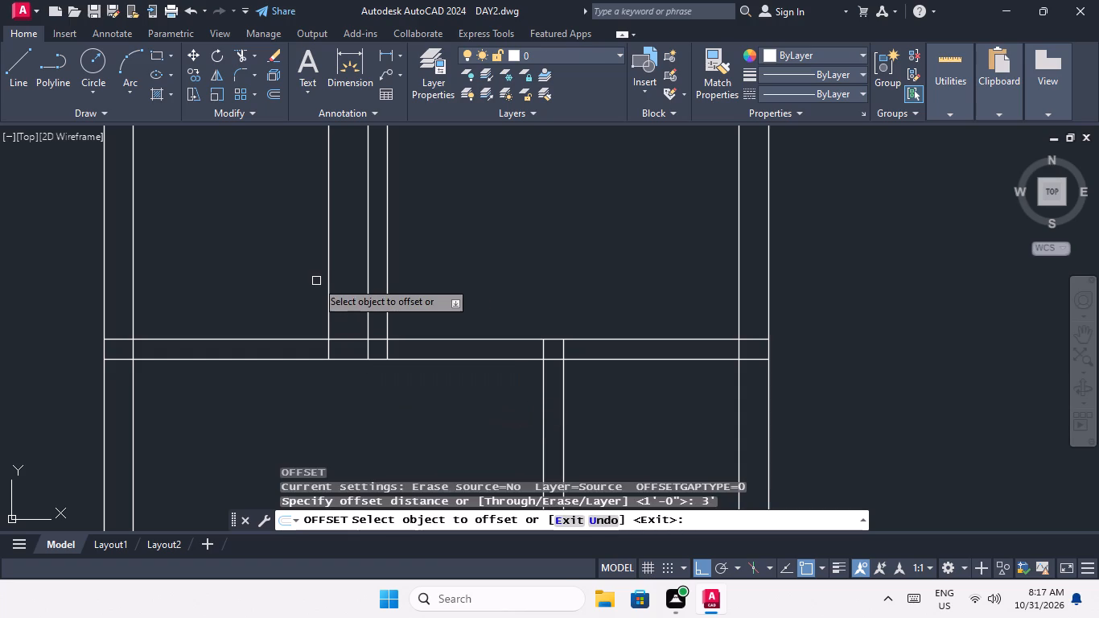
click(327, 276)
click(264, 318)
key(Escape)
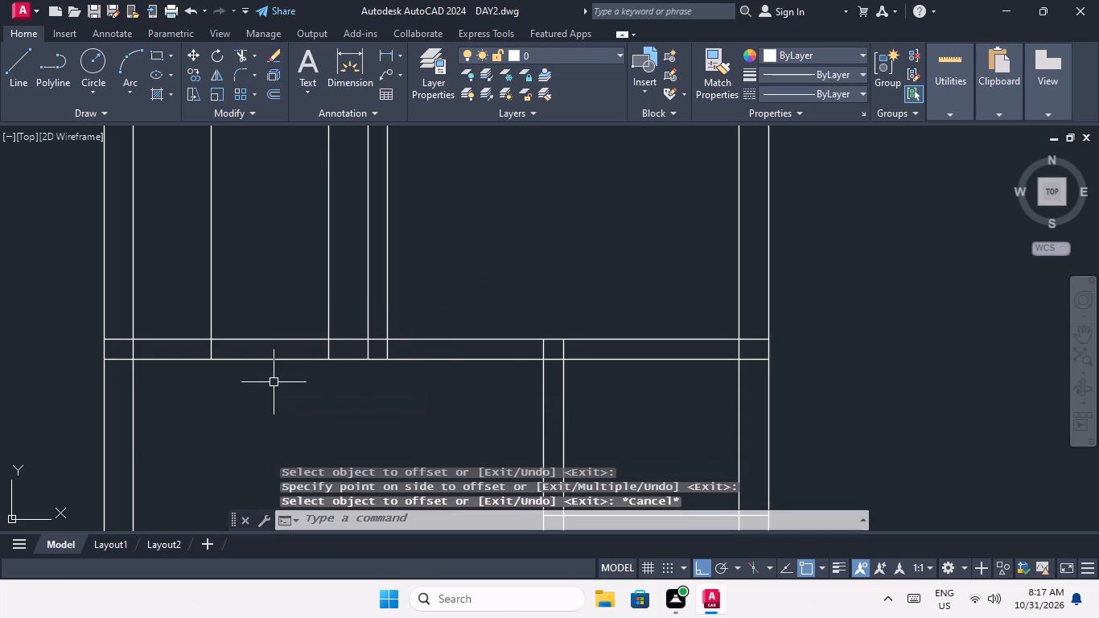
key(Escape)
Trim the right block's first dividing wall between the two jamb lines to open the 3' doorway.
text(TR)
key(space)
key(space)
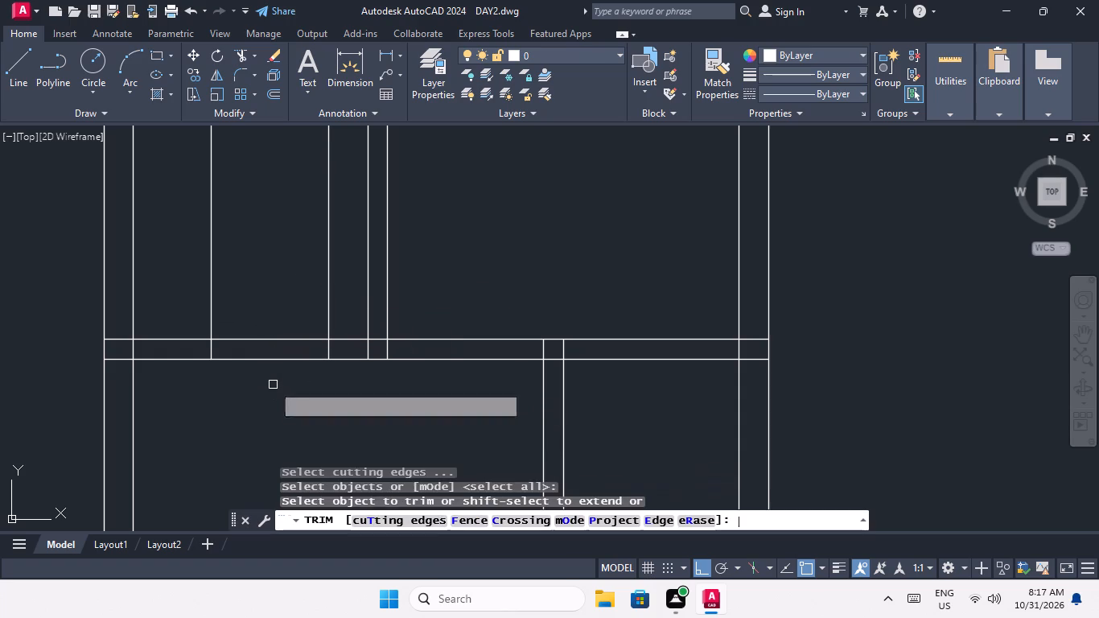
scroll(312, 333, up, 1)
drag(361, 281, 316, 297)
click(132, 290)
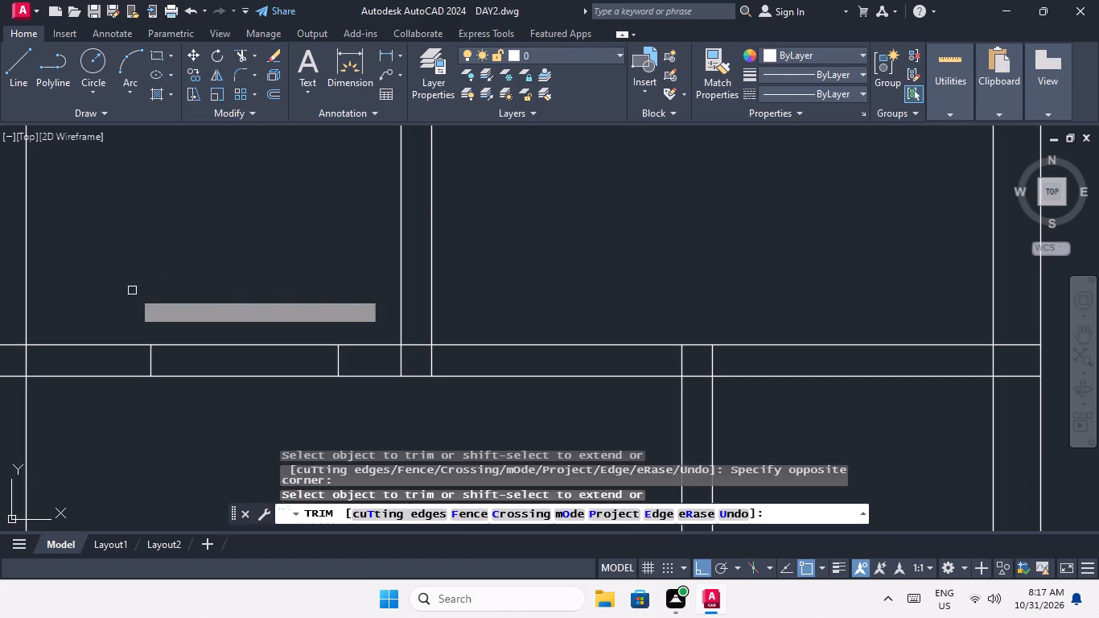
drag(234, 398, 233, 381)
click(221, 286)
scroll(224, 347, down, 3)
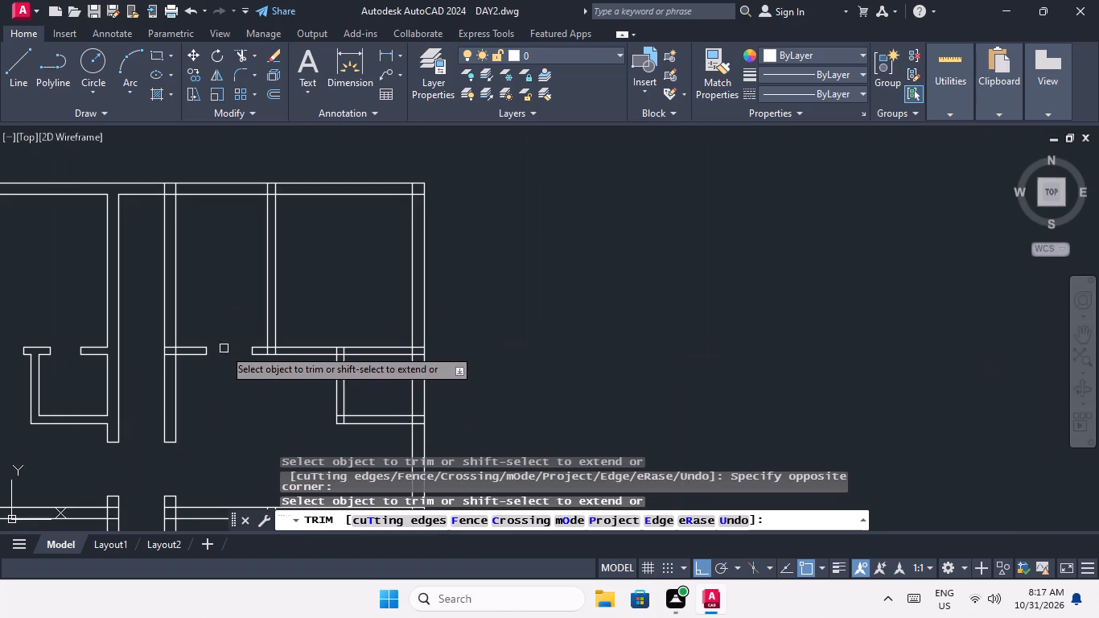
middle_drag(213, 379, 294, 396)
key(Escape)
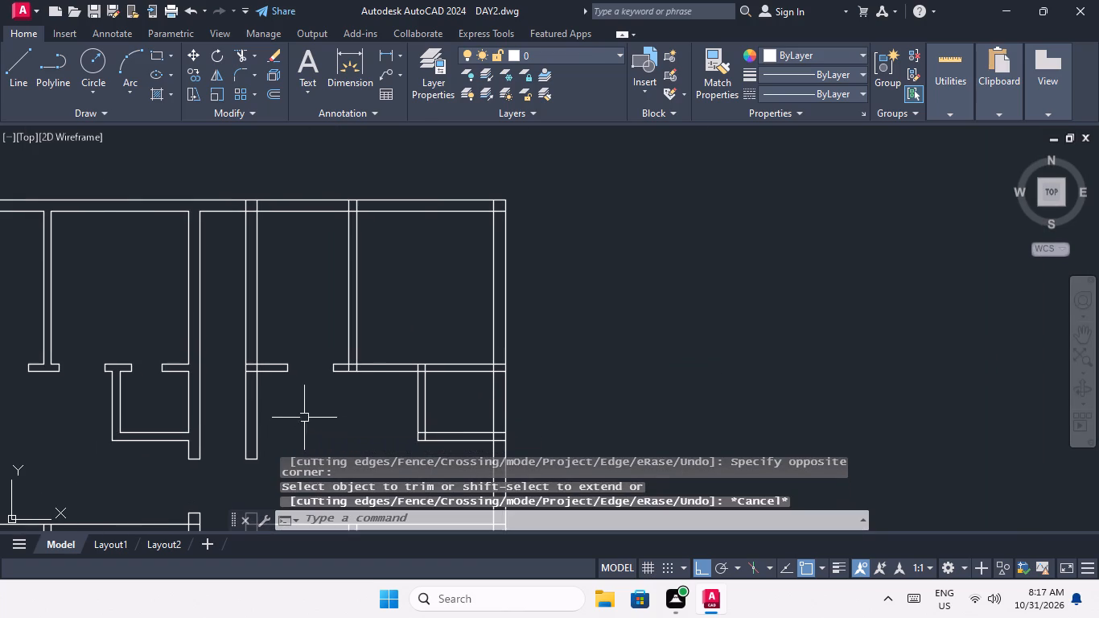
Offset the outer-wall-side jamb line of the left block's first door 6" into the opening.
middle_drag(309, 402, 431, 444)
middle_click(433, 444)
scroll(93, 402, up, 3)
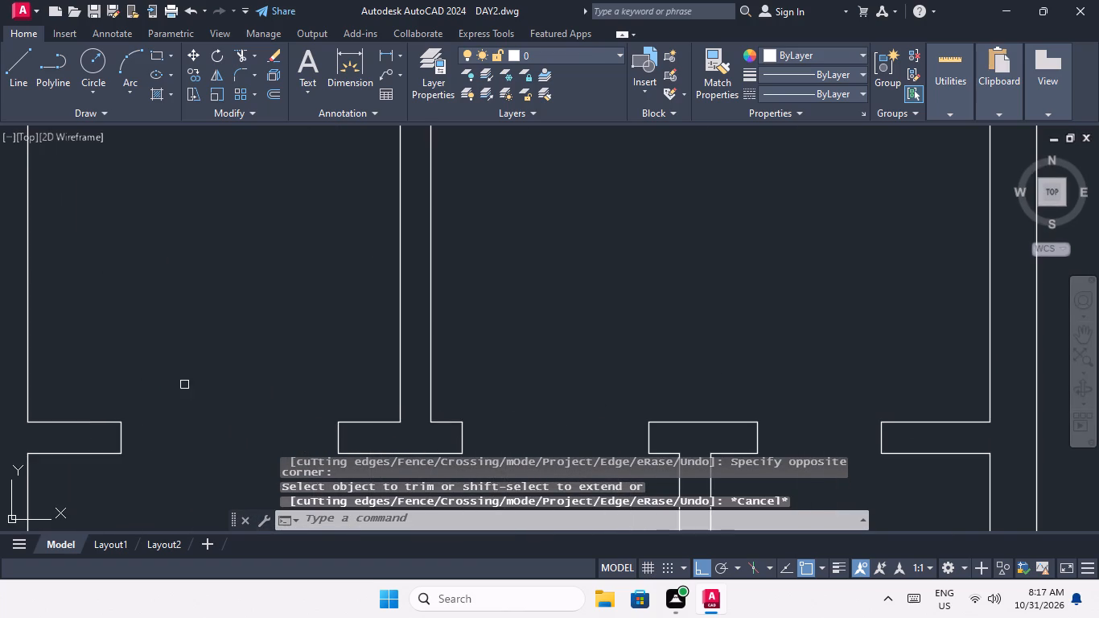
middle_drag(184, 385, 314, 241)
scroll(237, 290, up, 1)
key(Escape)
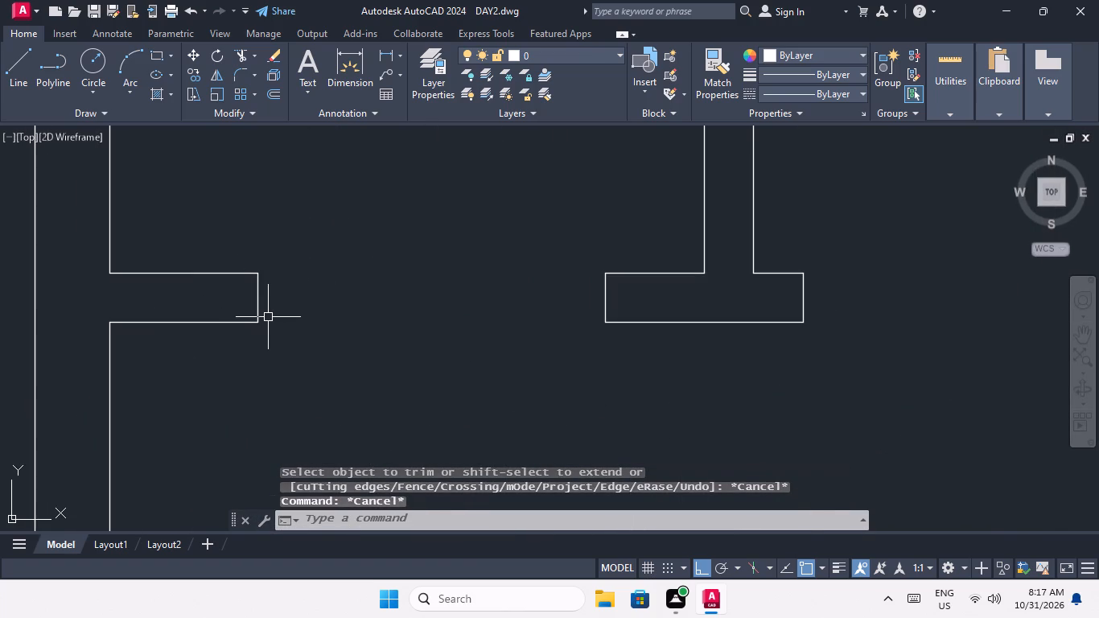
key(o)
key(Return)
text(6")
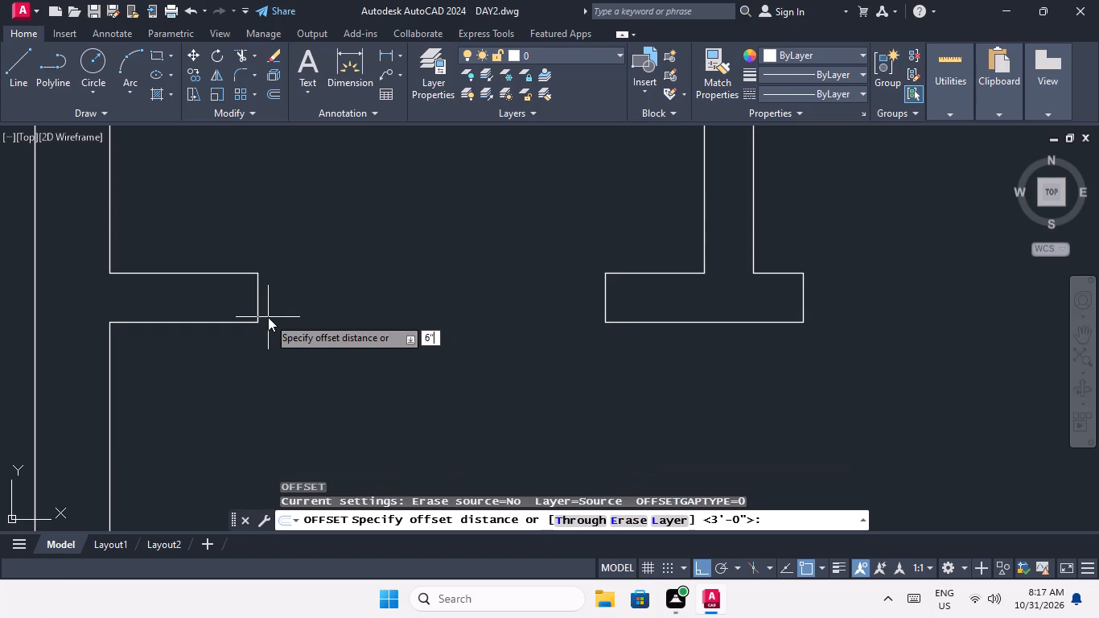
key(Return)
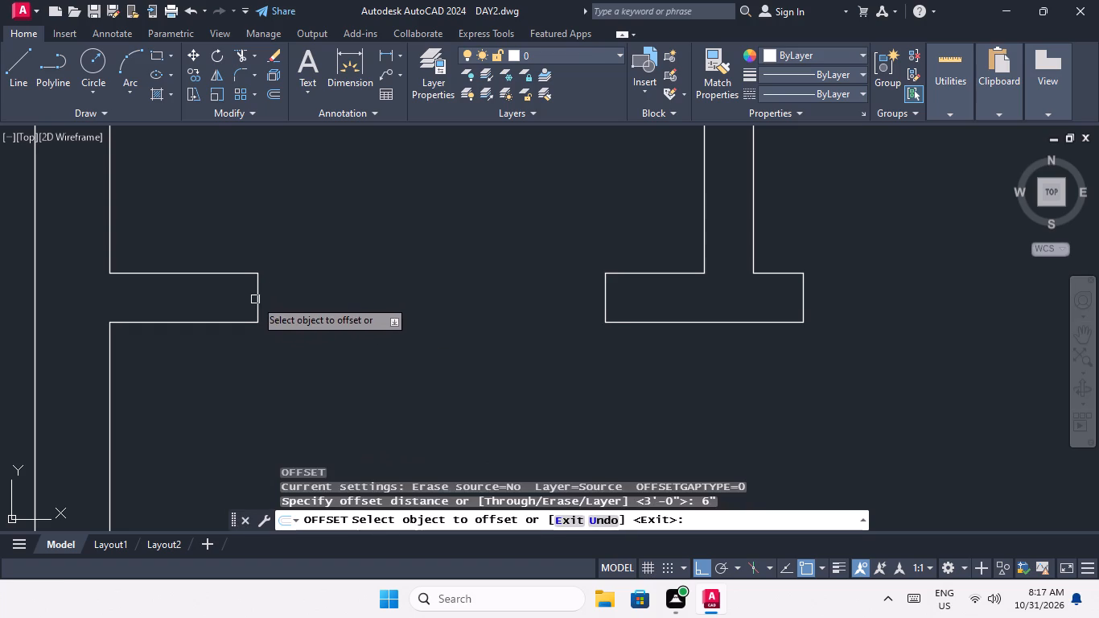
click(255, 299)
click(315, 292)
key(Escape)
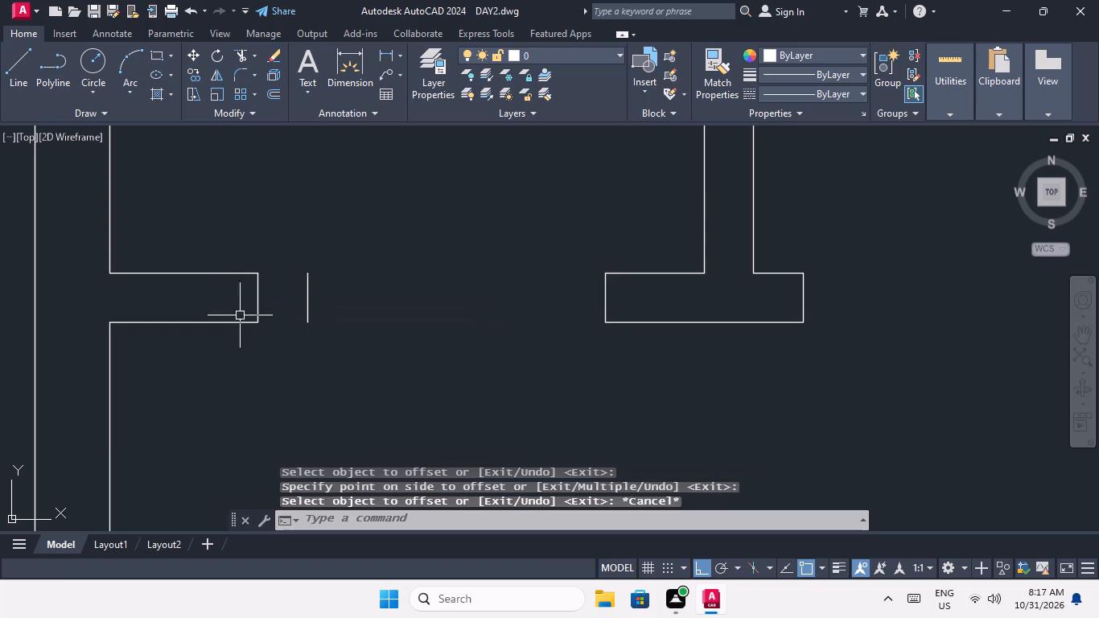
Erase the original outer-wall-side jamb line of the left block's first door opening.
scroll(246, 307, up, 3)
drag(349, 258, 318, 286)
click(253, 298)
key(Delete)
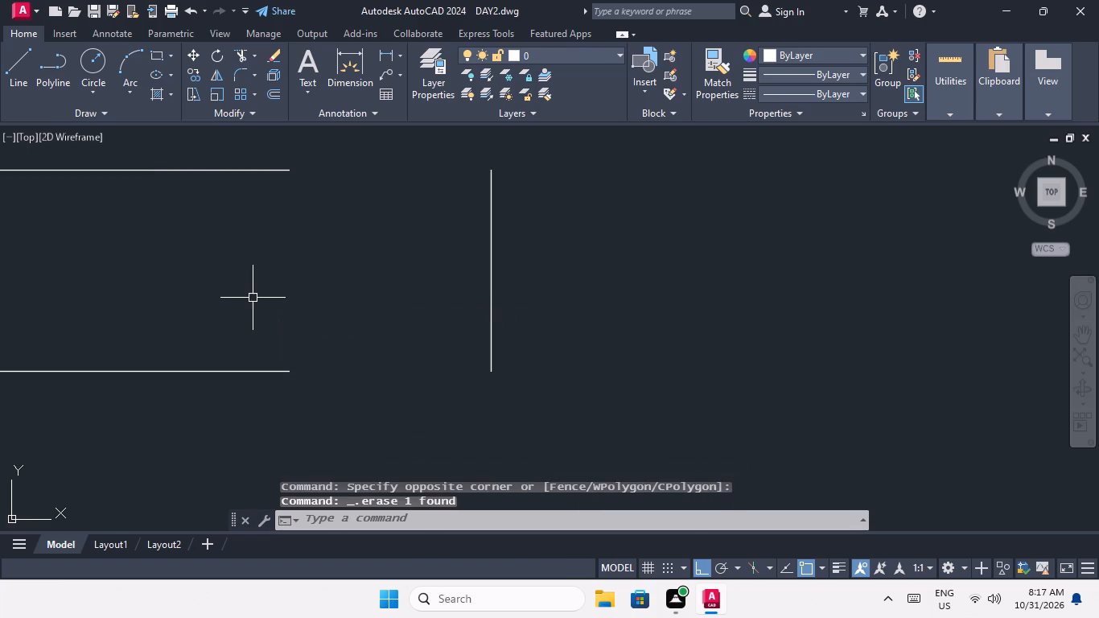
scroll(311, 294, down, 1)
key(Escape)
key(Escape)
Extend both dividing wall lines of the left block's outer-wall stub to the new jamb line.
key(e)
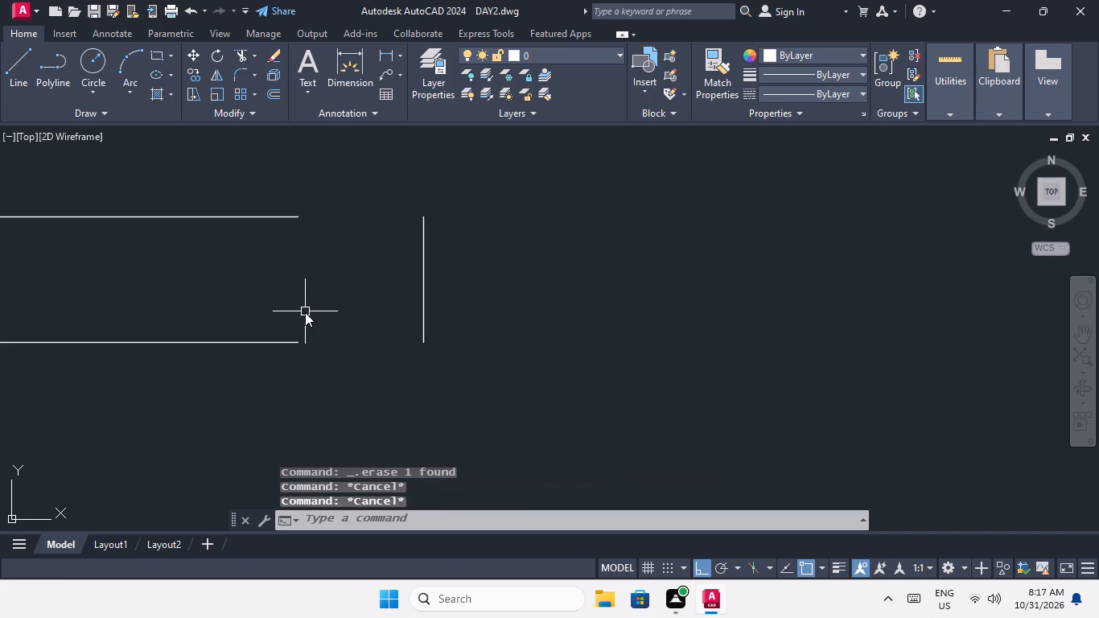
key(x)
key(space)
key(space)
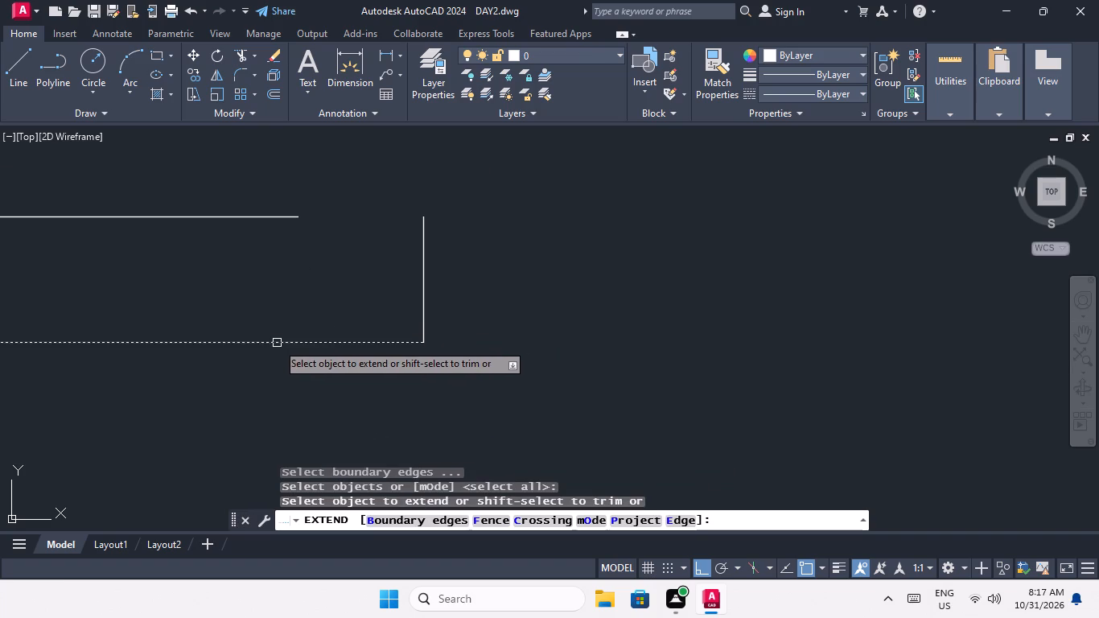
click(277, 343)
click(270, 218)
key(Escape)
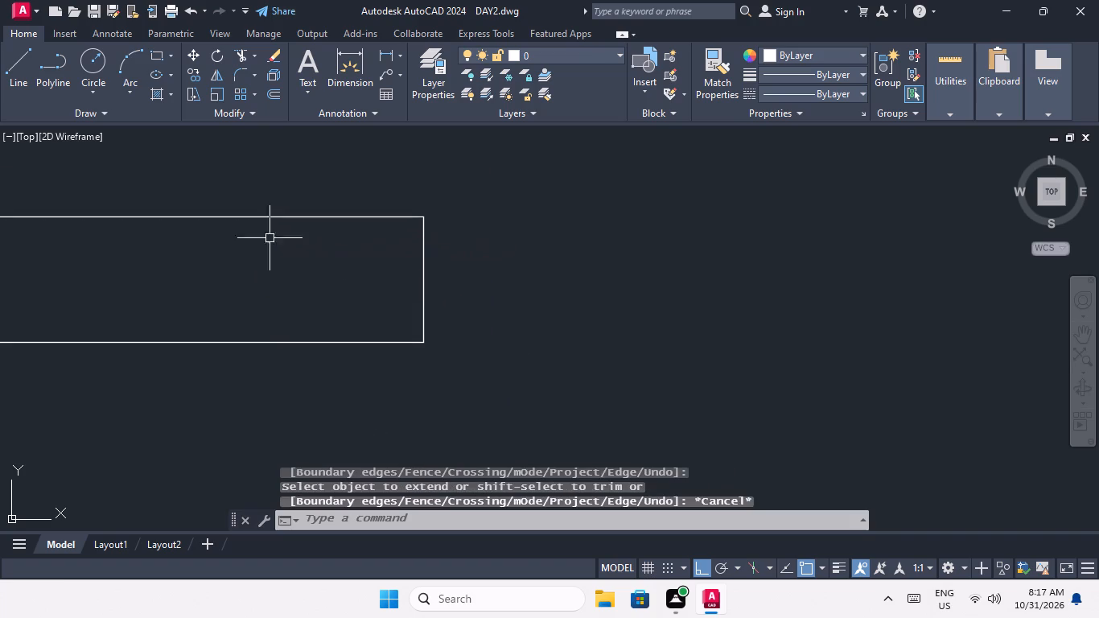
Trim the overlapping lines where the right block's first dividing wall meets the right corridor wall.
scroll(320, 277, down, 4)
middle_drag(373, 309, 257, 335)
scroll(281, 320, down, 3)
middle_drag(360, 339, 237, 356)
scroll(335, 345, up, 3)
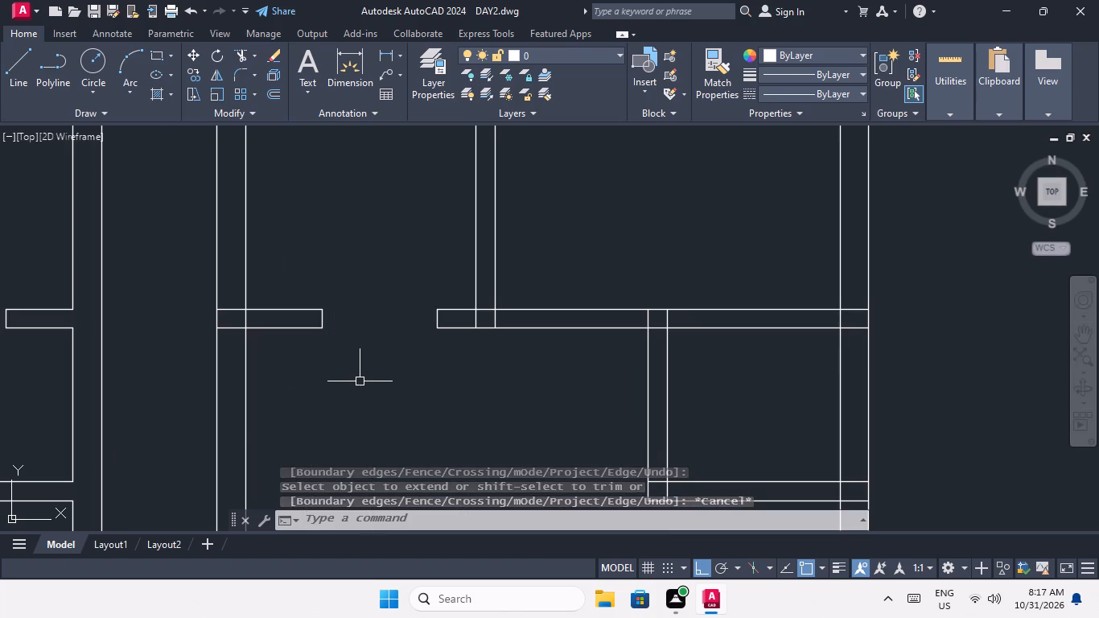
key(t)
key(r)
key(space)
key(space)
scroll(232, 317, up, 2)
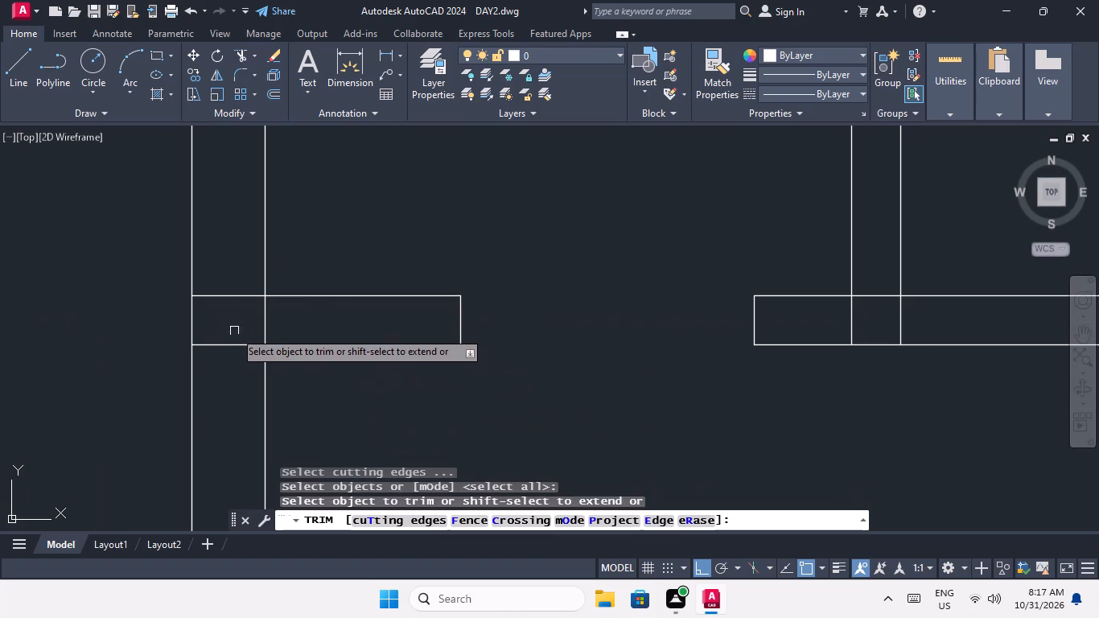
click(237, 360)
click(218, 263)
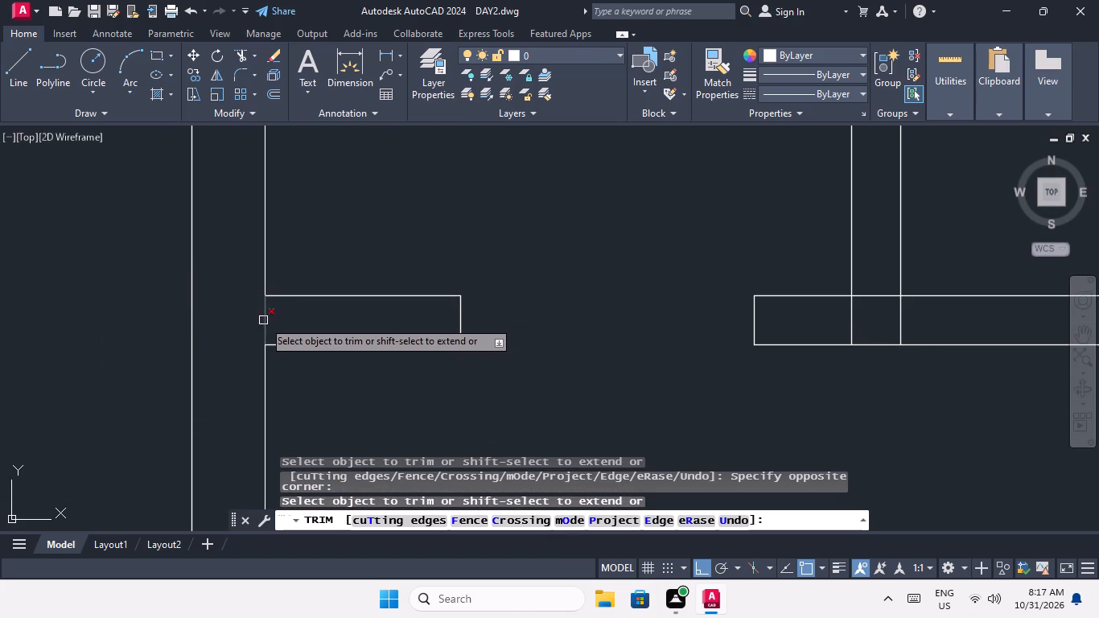
click(263, 320)
Trim the overlapping lines where the right block's first-row partition meets the dividing wall beside the new doorway.
scroll(257, 323, down, 2)
middle_drag(368, 378, 307, 389)
scroll(432, 326, up, 2)
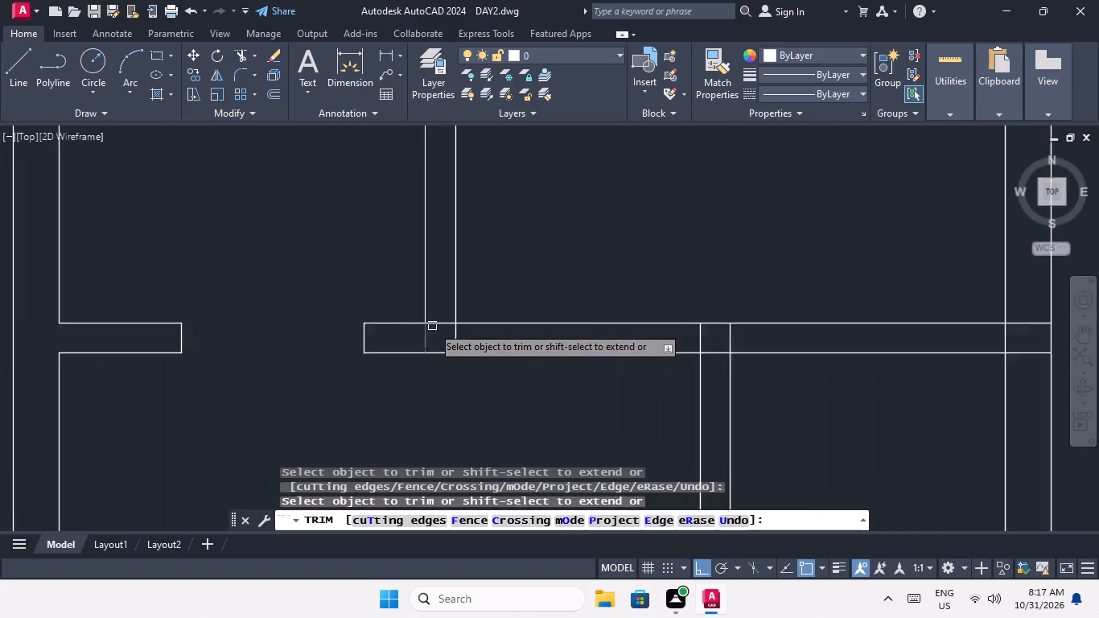
scroll(432, 326, up, 1)
drag(508, 346, 450, 353)
click(356, 362)
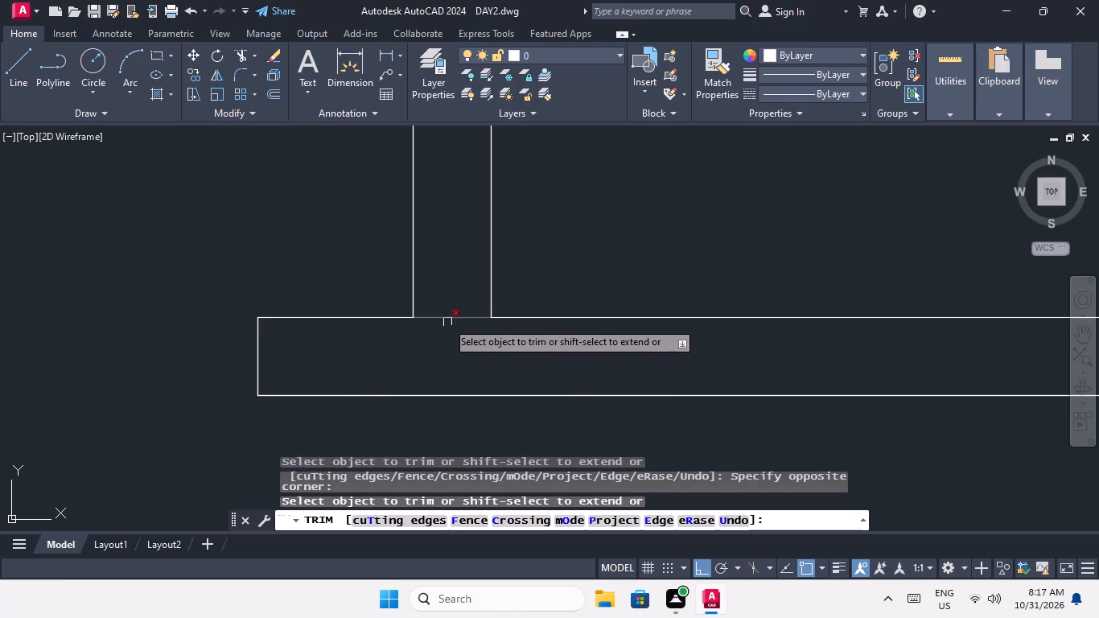
click(447, 315)
Trim the overlapping lines where the right corridor wall meets the top outer wall.
scroll(447, 315, down, 5)
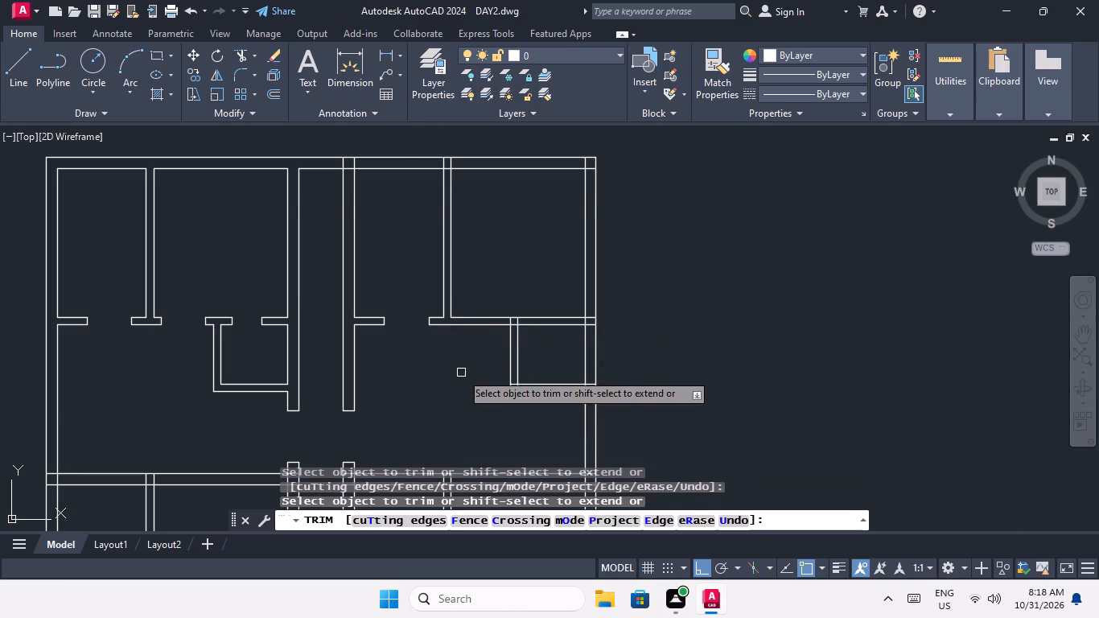
middle_drag(459, 377, 450, 456)
scroll(340, 237, up, 4)
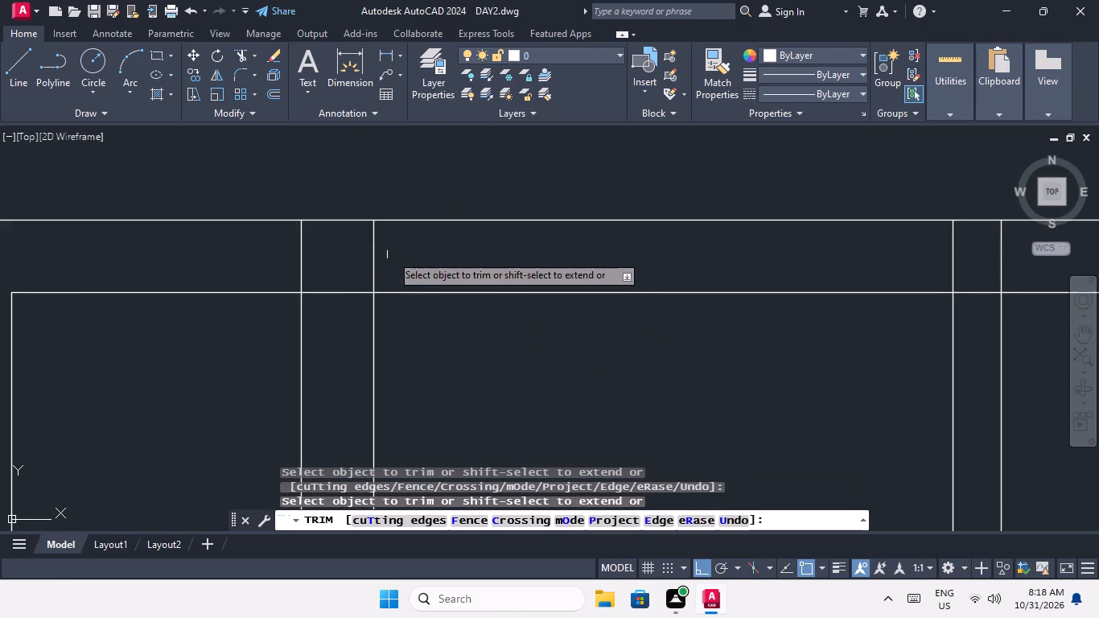
drag(394, 248, 346, 259)
click(229, 248)
drag(402, 255, 367, 259)
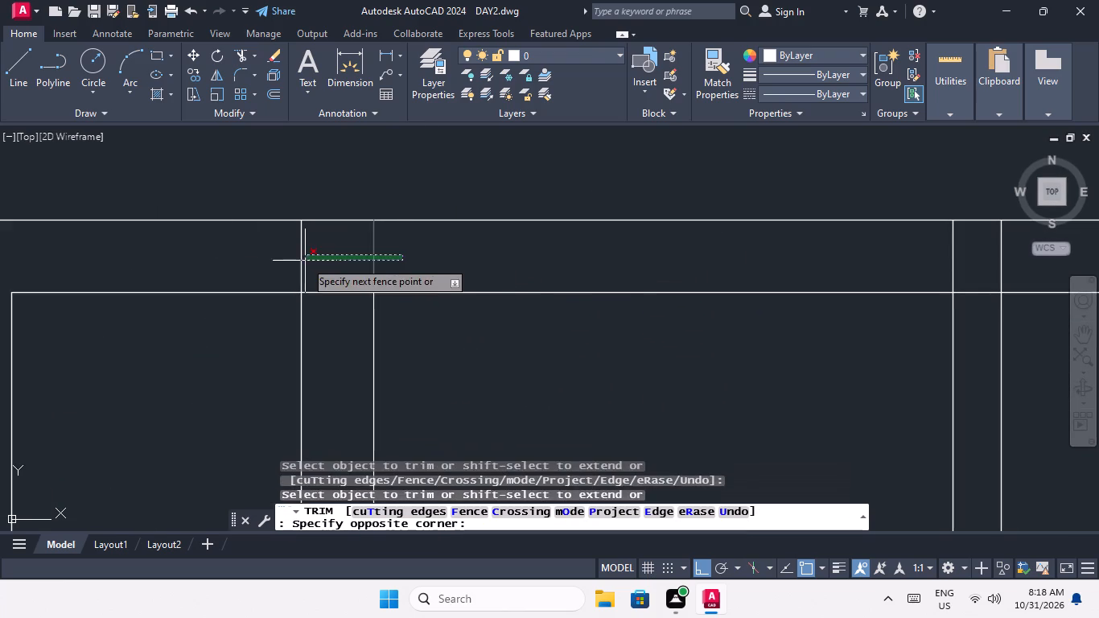
click(283, 260)
drag(331, 292, 340, 287)
Trim the overlapping lines where the right block's first-row partition meets the top outer wall.
scroll(340, 286, down, 2)
scroll(586, 279, up, 3)
drag(702, 247, 606, 276)
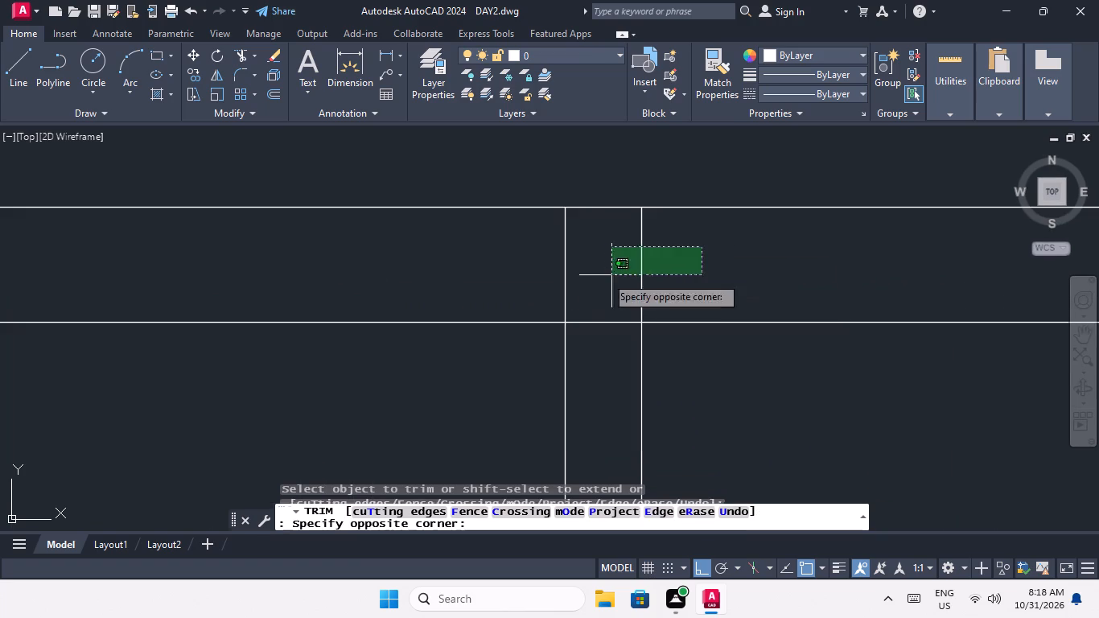
click(499, 277)
click(591, 322)
scroll(583, 300, down, 4)
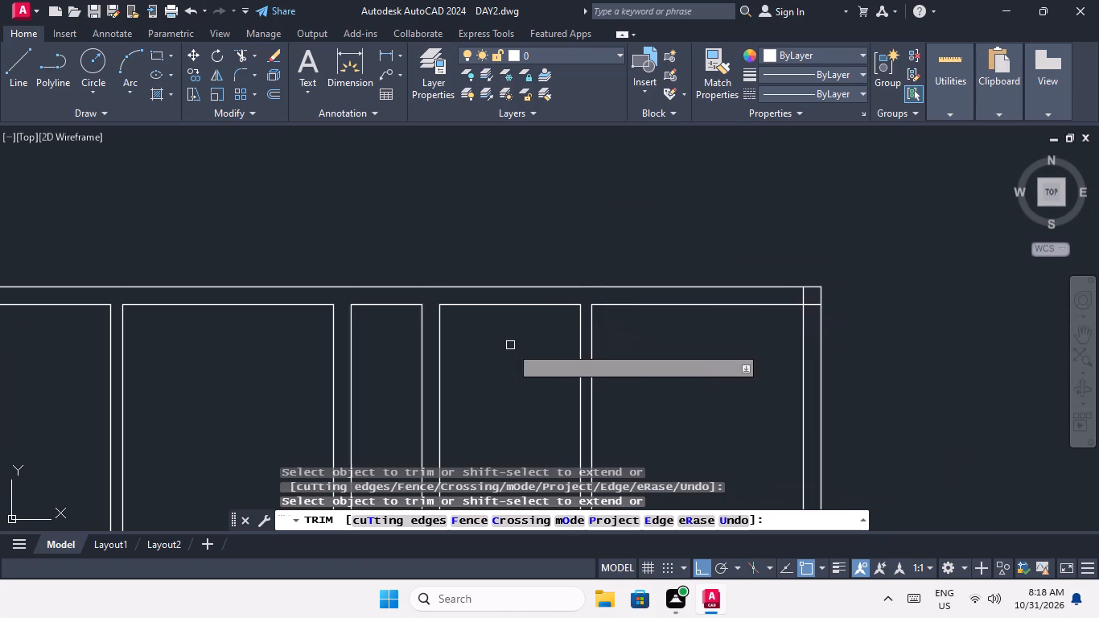
middle_drag(515, 359, 456, 305)
scroll(431, 323, down, 1)
middle_drag(449, 360, 349, 248)
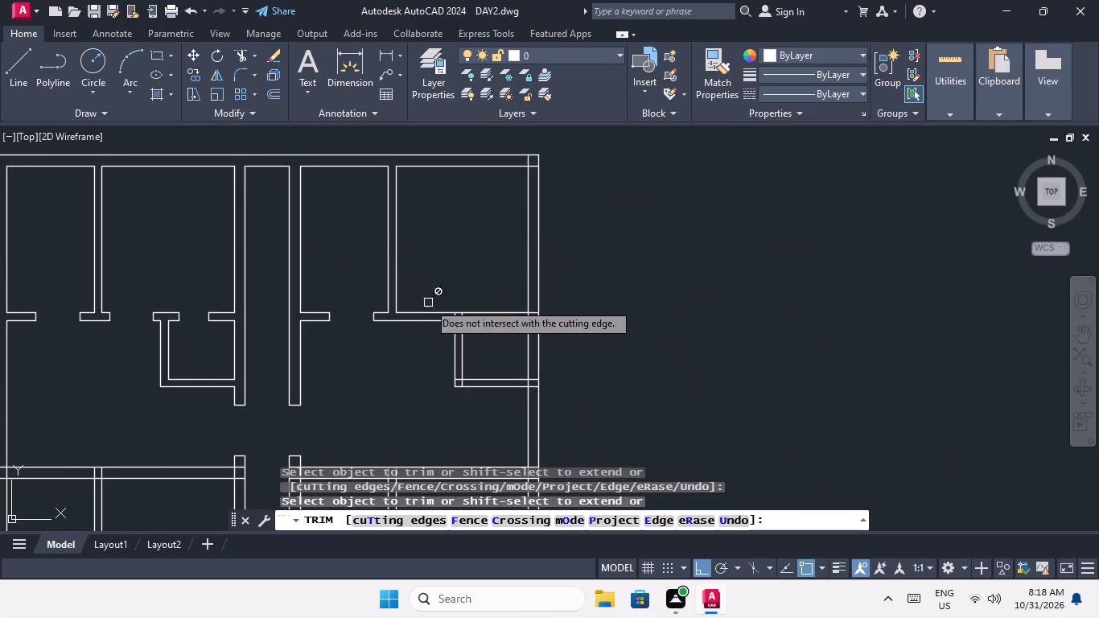
key(Escape)
key(Escape)
Extend the outer-wall-side line of the right block's first-row partition down across the dividing wall.
key(e)
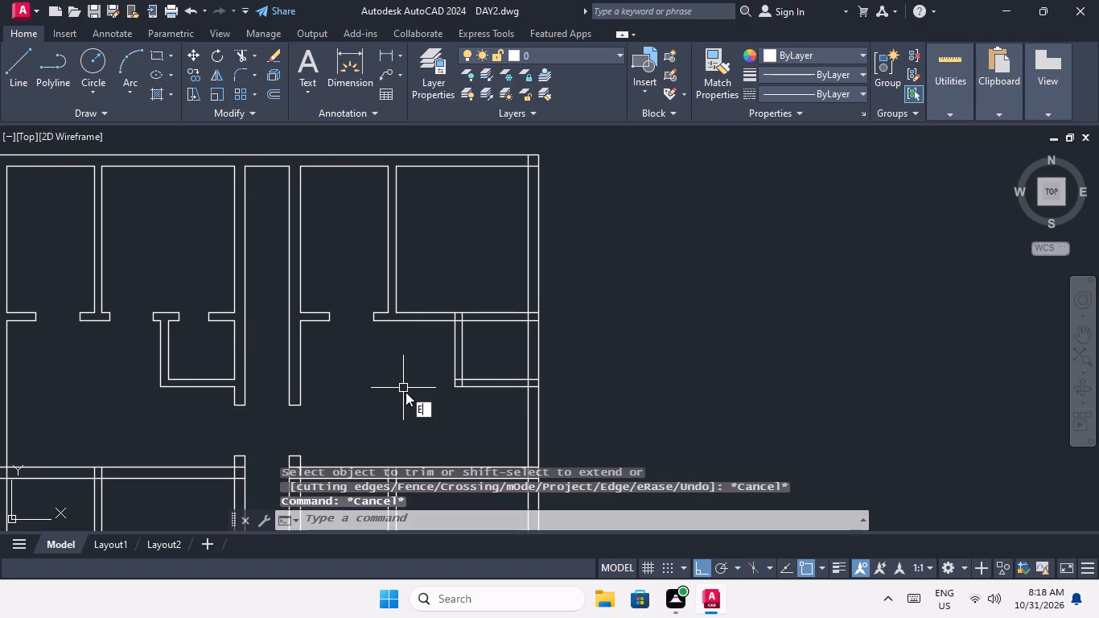
key(x)
key(space)
key(space)
scroll(398, 303, up, 3)
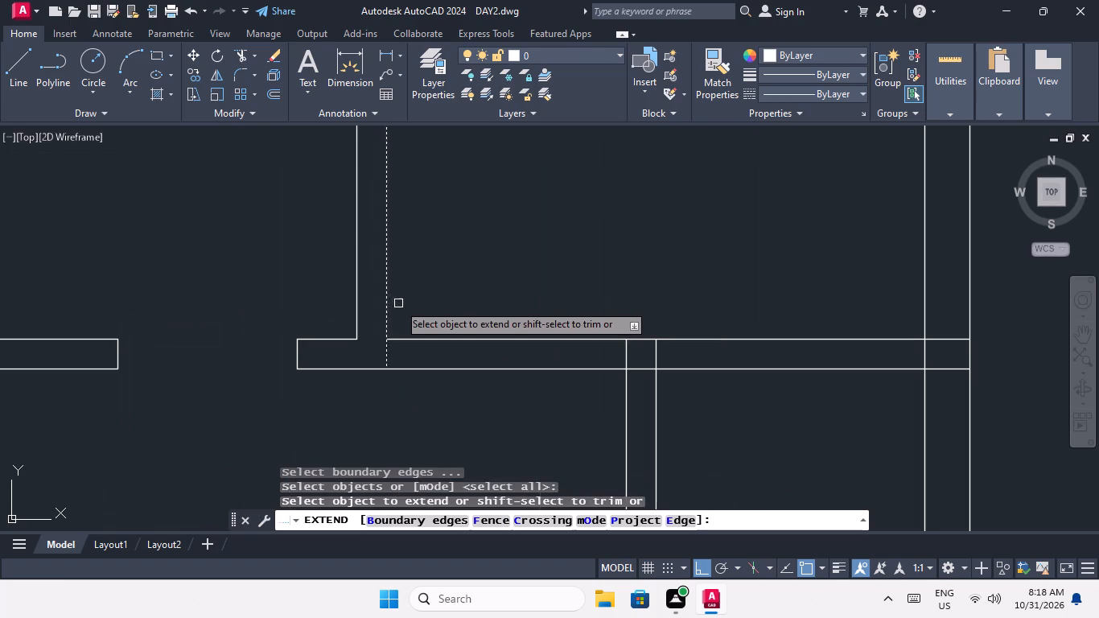
click(389, 313)
key(Escape)
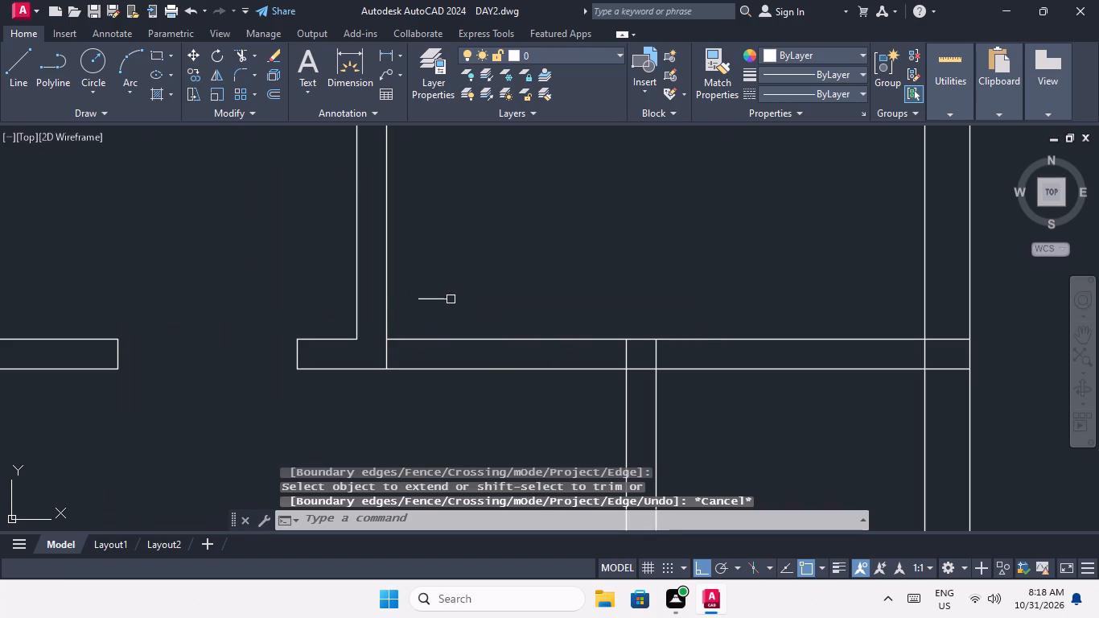
key(Escape)
key(Escape)
key(Escape)
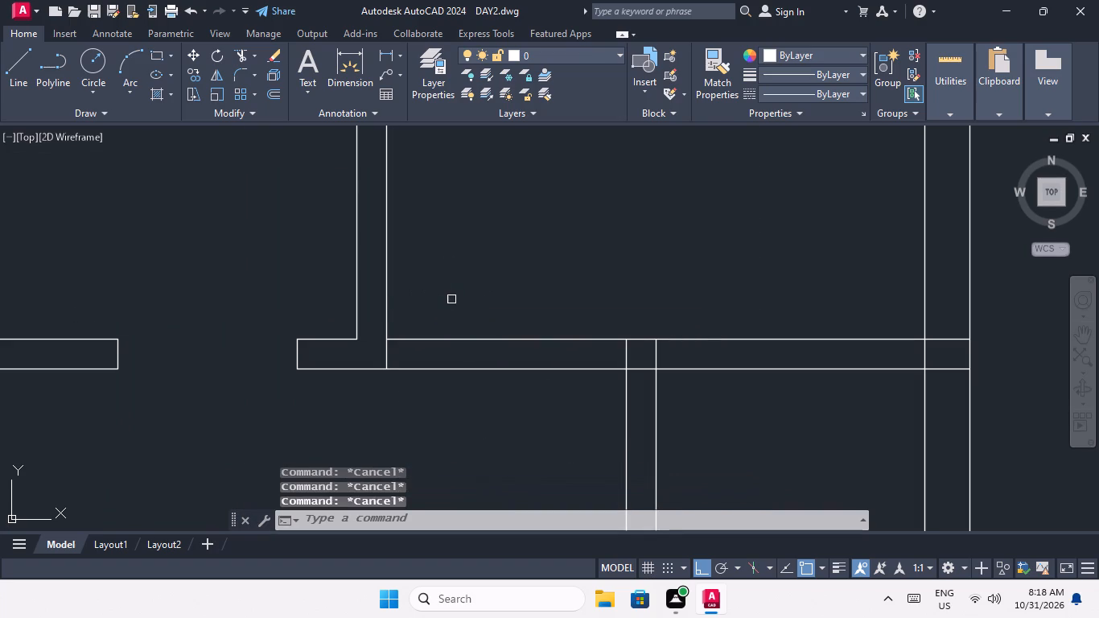
Offset the outer-wall-side line of the right block's first-row partition 6" toward the outer wall.
scroll(459, 289, down, 4)
scroll(259, 296, up, 1)
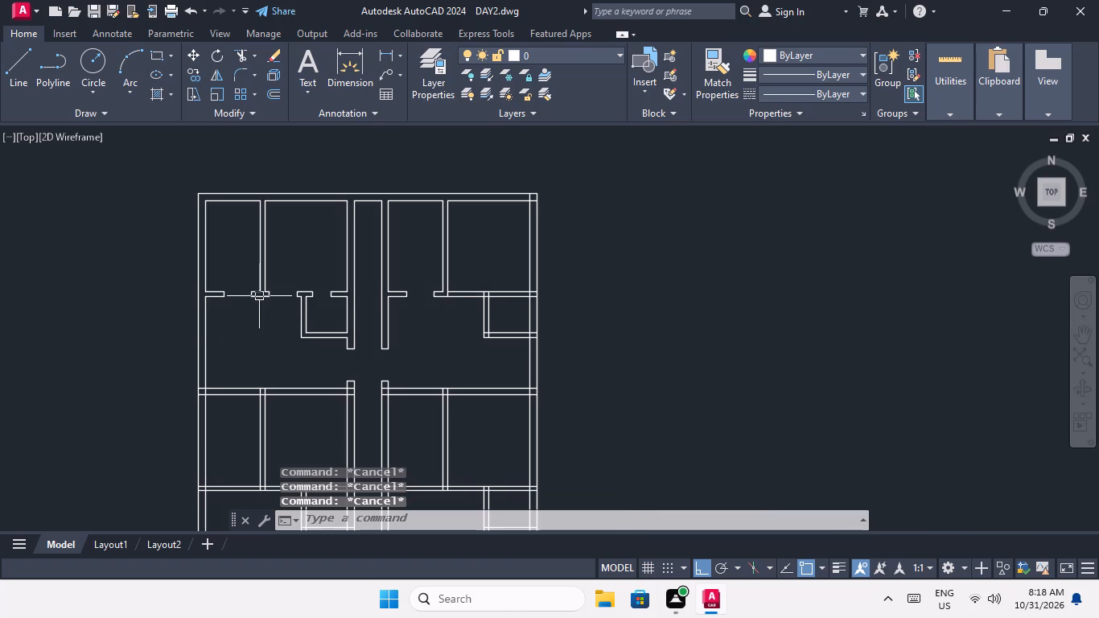
scroll(570, 282, up, 3)
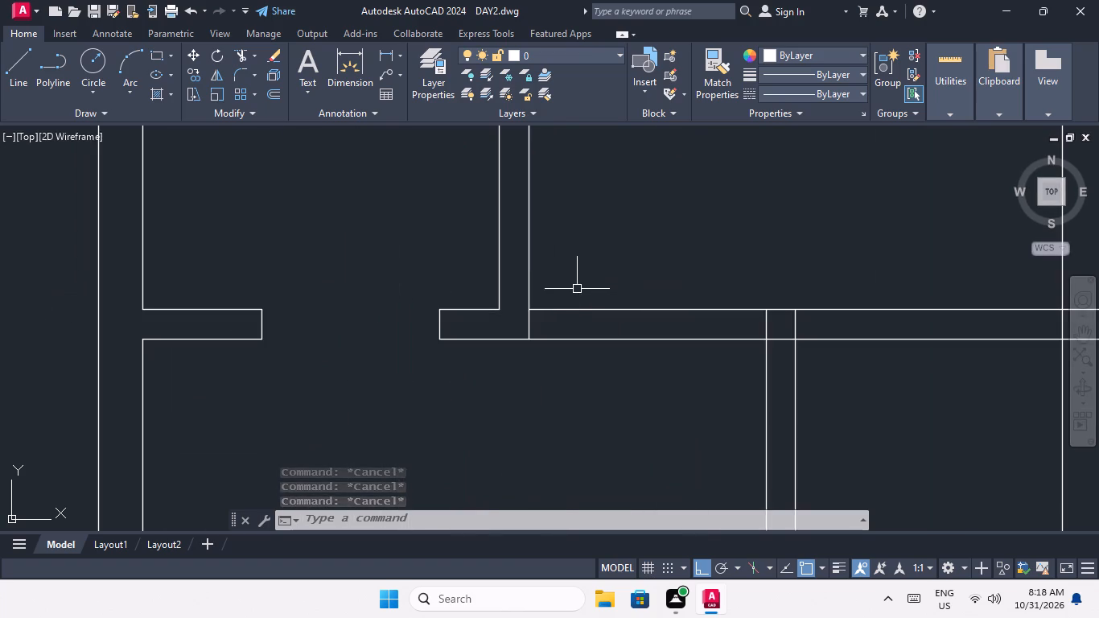
middle_drag(578, 288, 349, 356)
key(Escape)
key(Escape)
key(o)
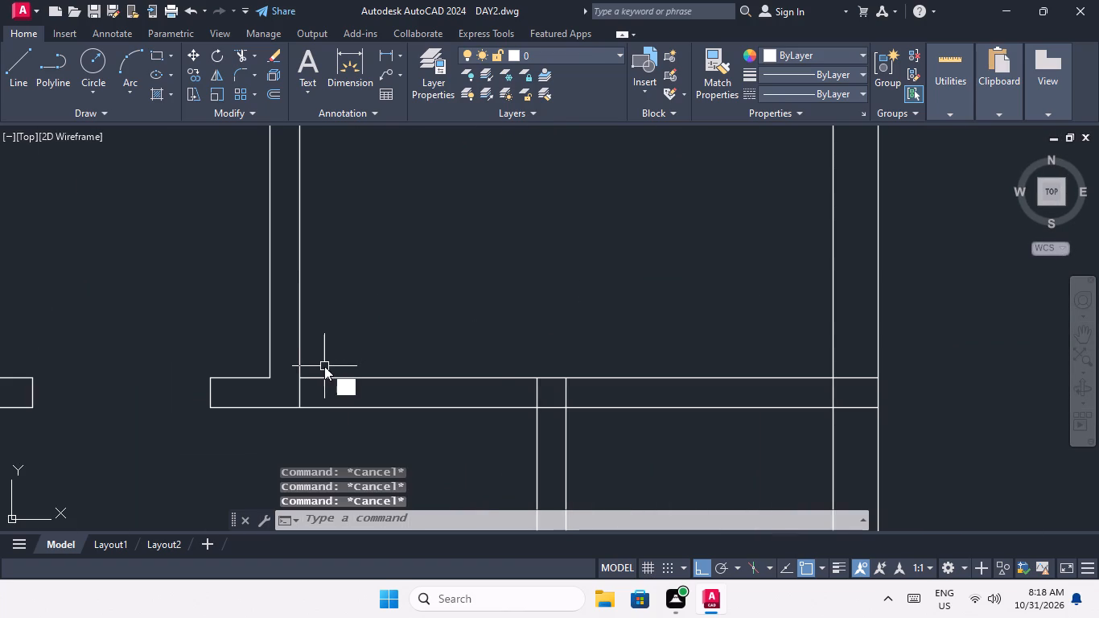
key(Return)
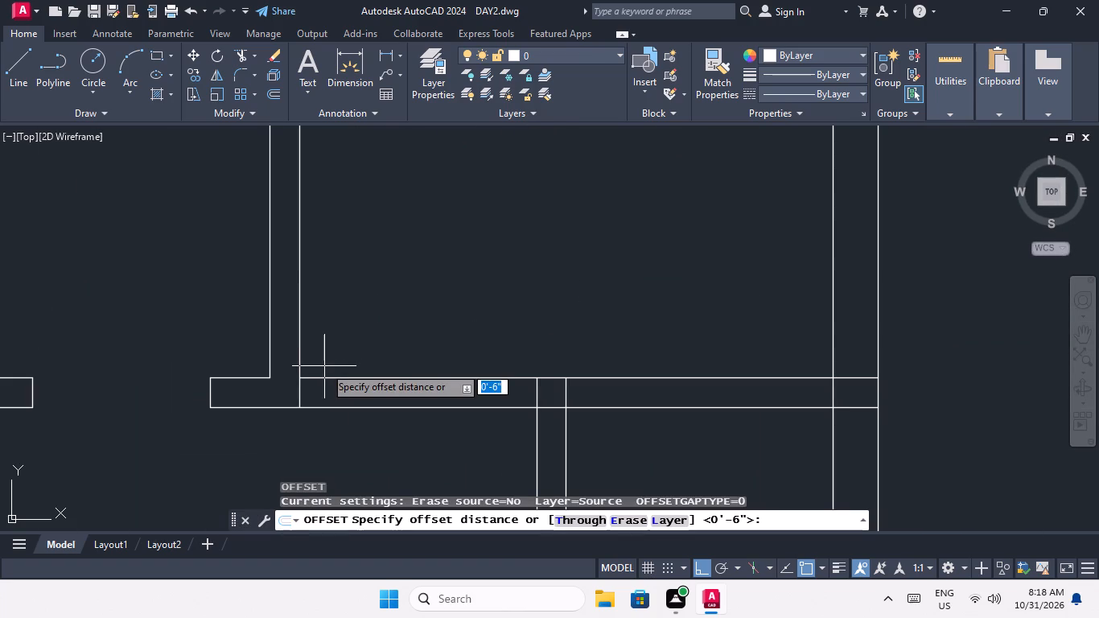
text(6")
key(Return)
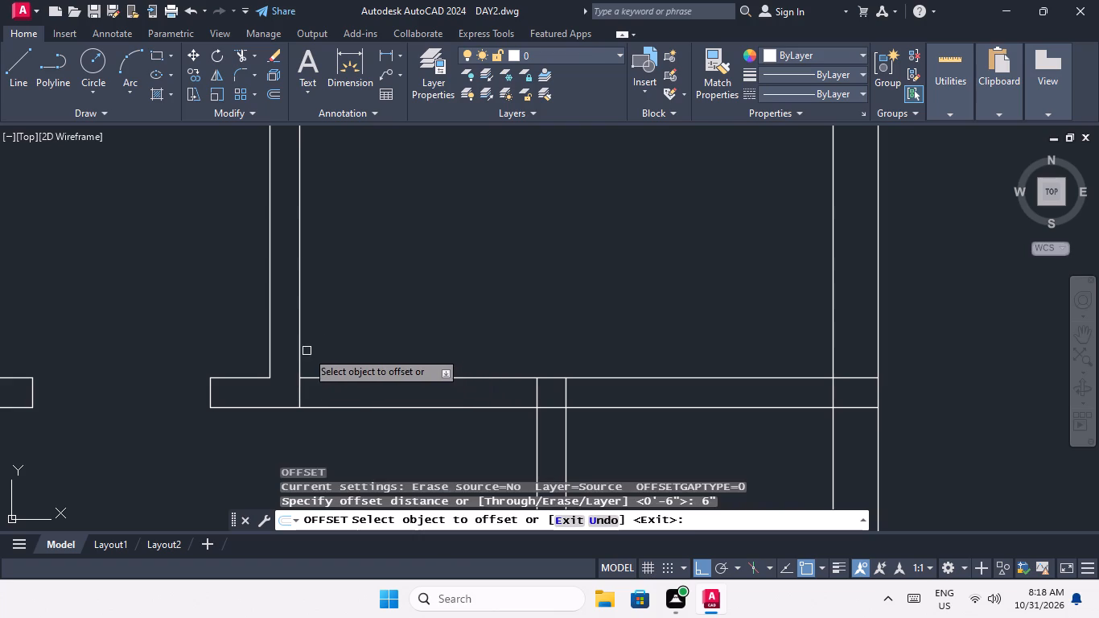
click(302, 340)
click(344, 333)
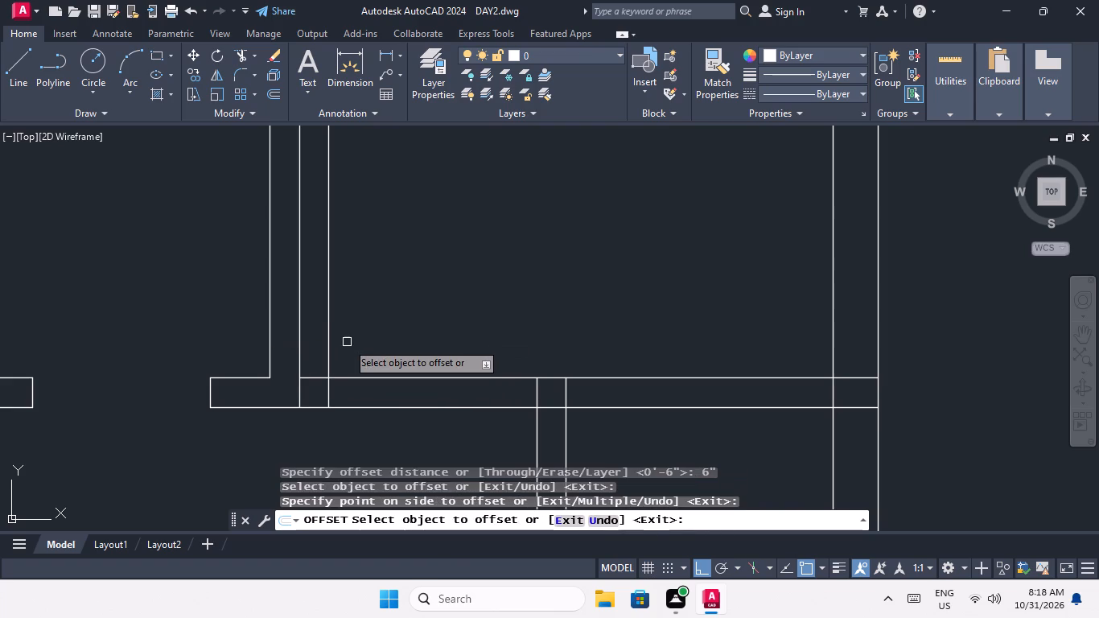
key(Escape)
key(Escape)
Offset the new 6" offset line 3' toward the outer wall to mark the doorway's far jamb.
key(o)
key(Return)
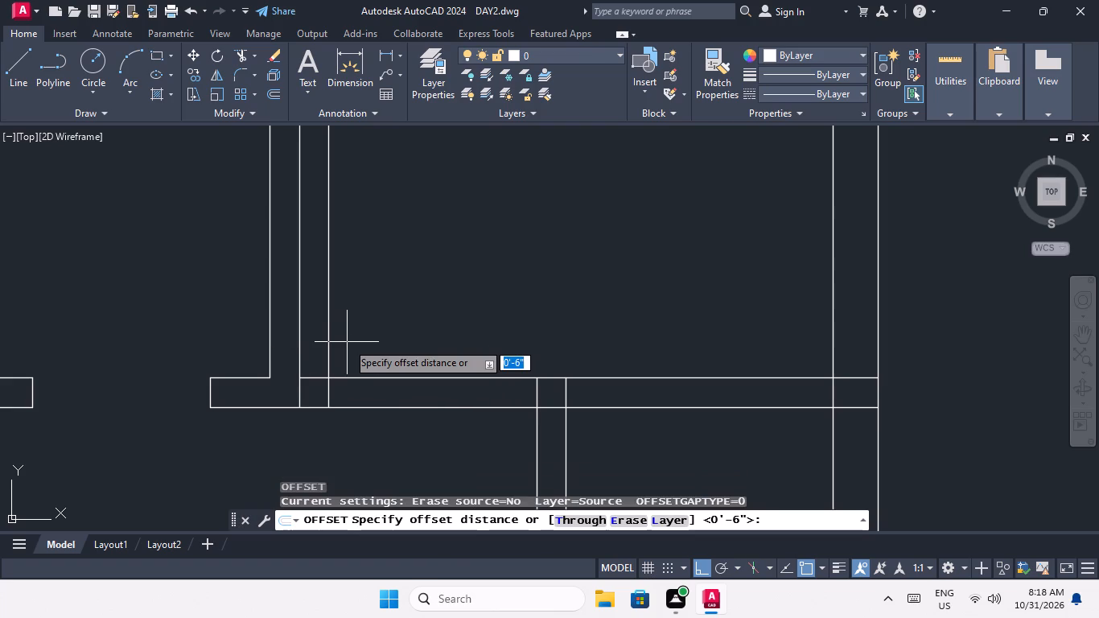
text(3')
key(Return)
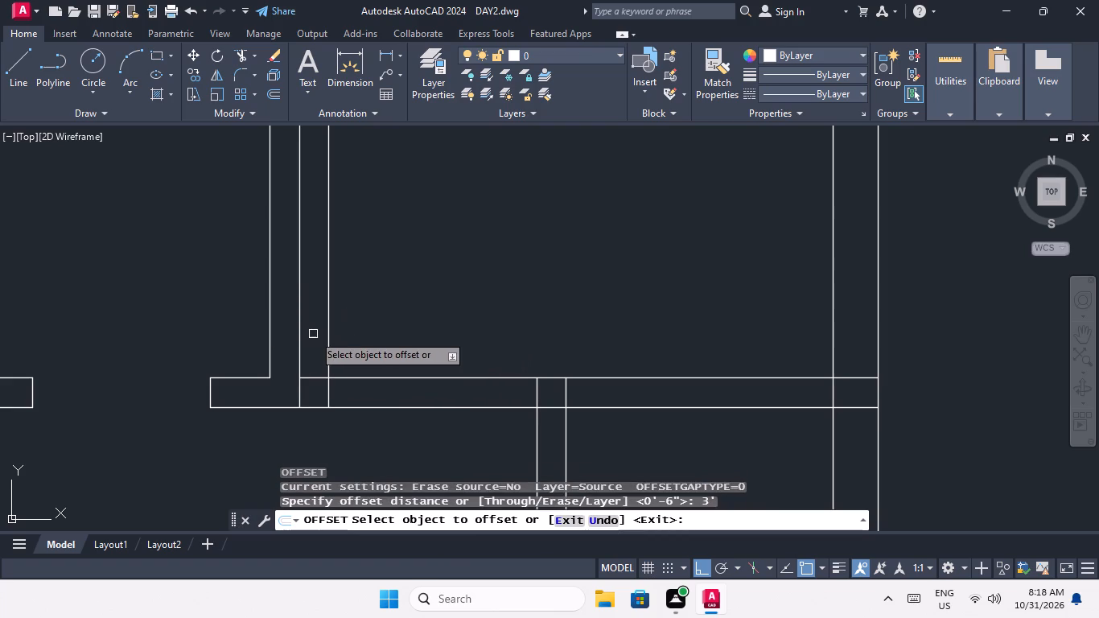
click(330, 328)
click(364, 322)
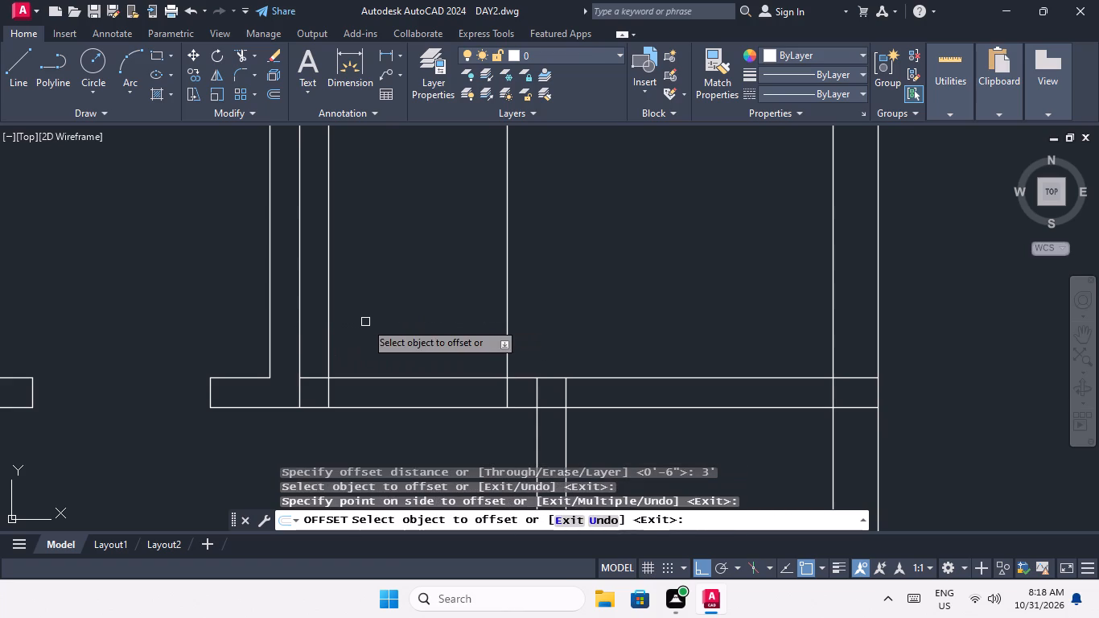
key(Escape)
key(Escape)
Trim the partition stub, jamb lines and dividing wall to form a 3' doorway into the right block's top outer room.
key(t)
key(r)
key(space)
key(space)
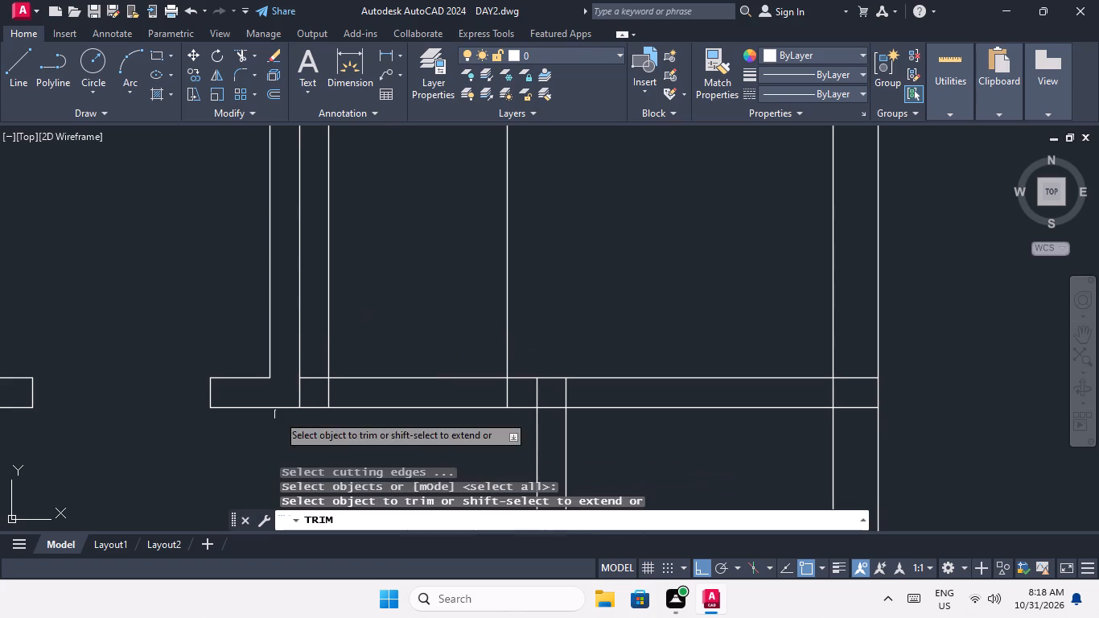
click(302, 393)
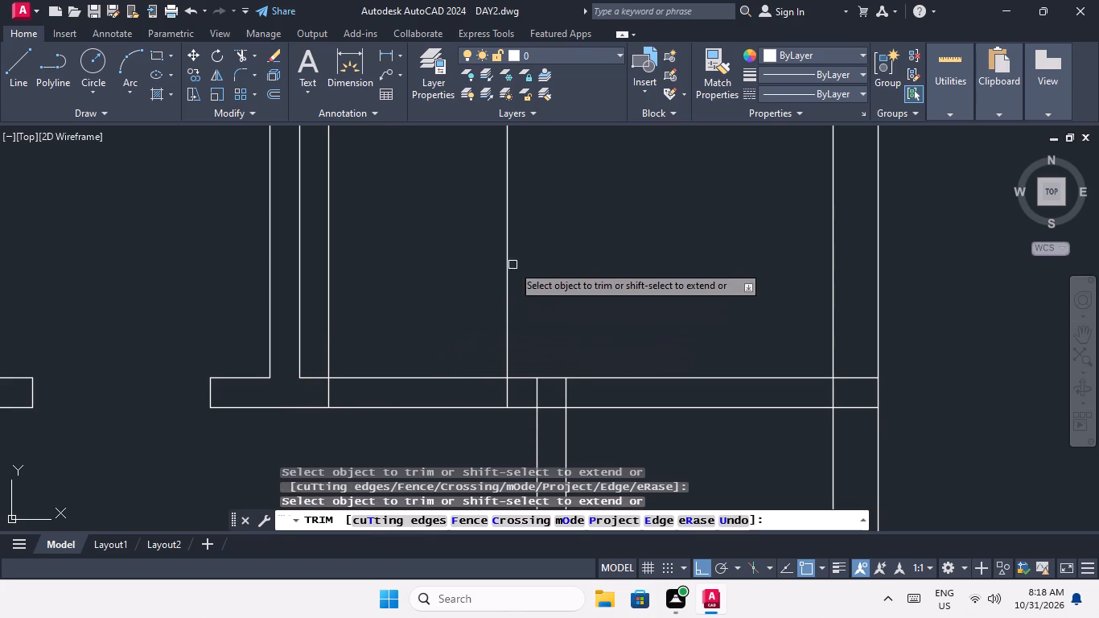
drag(527, 254, 510, 274)
click(319, 319)
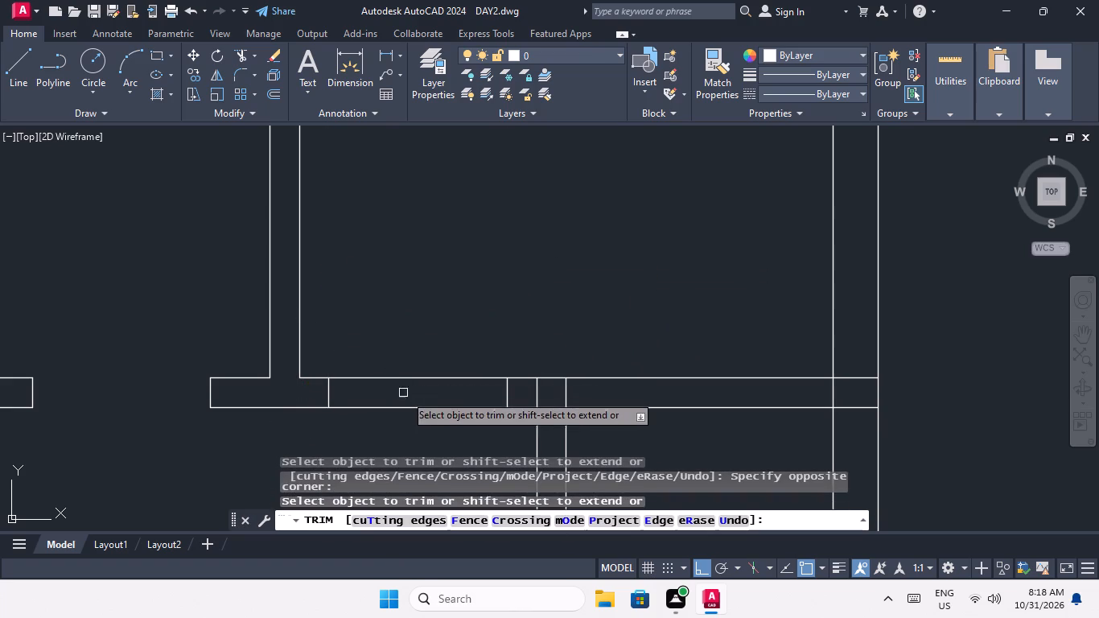
drag(416, 423, 411, 404)
click(382, 331)
scroll(383, 319, down, 4)
middle_drag(371, 376, 373, 379)
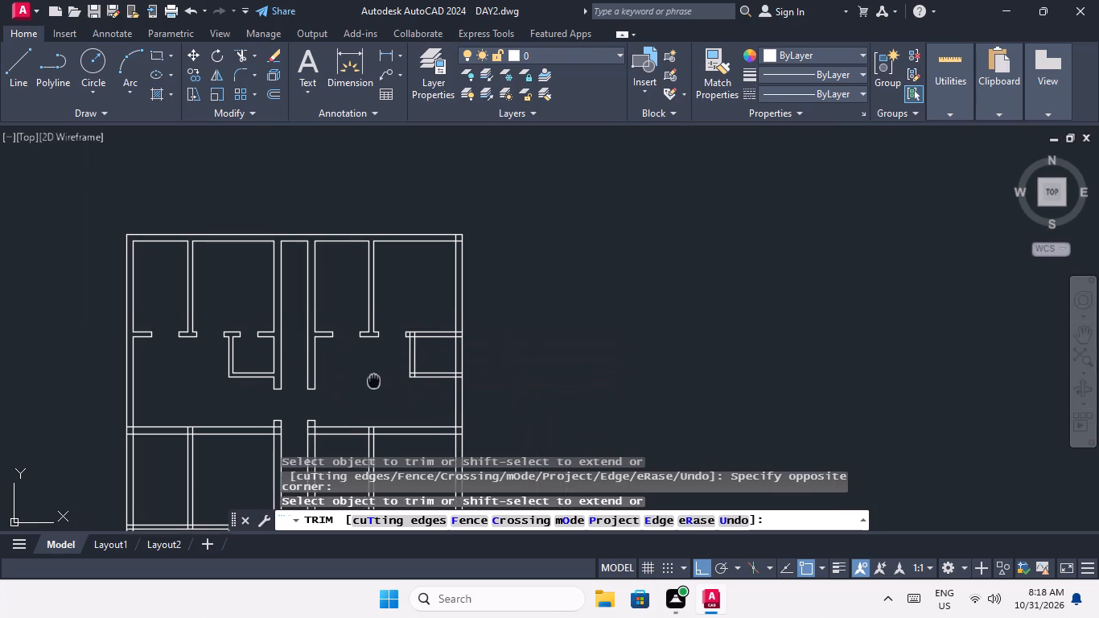
middle_drag(373, 379, 352, 303)
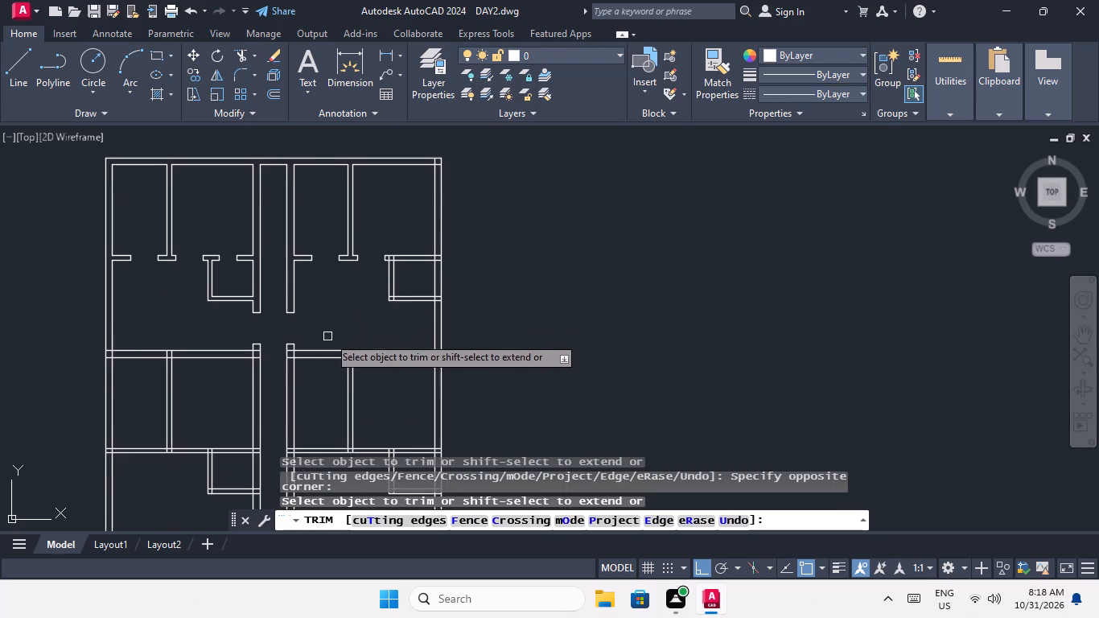
scroll(335, 306, down, 2)
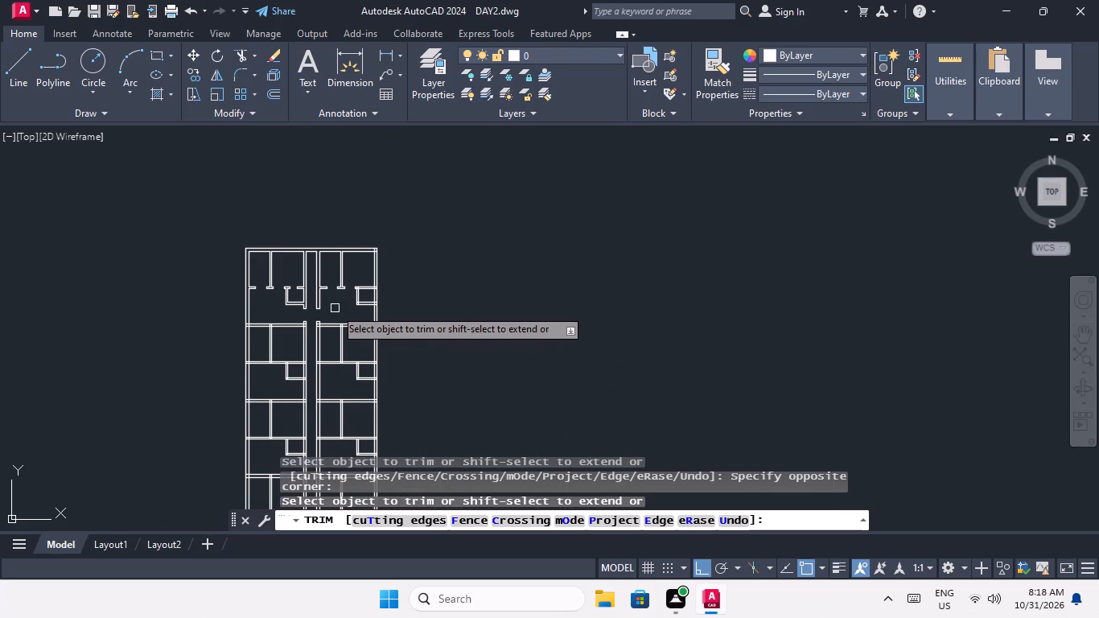
key(Escape)
key(Escape)
Copy the whole floor plan horizontally to empty space on its right, using its top-right outer corner as base point.
middle_drag(294, 276, 336, 229)
scroll(290, 244, down, 2)
scroll(275, 225, up, 2)
drag(294, 204, 371, 248)
middle_drag(513, 310, 506, 274)
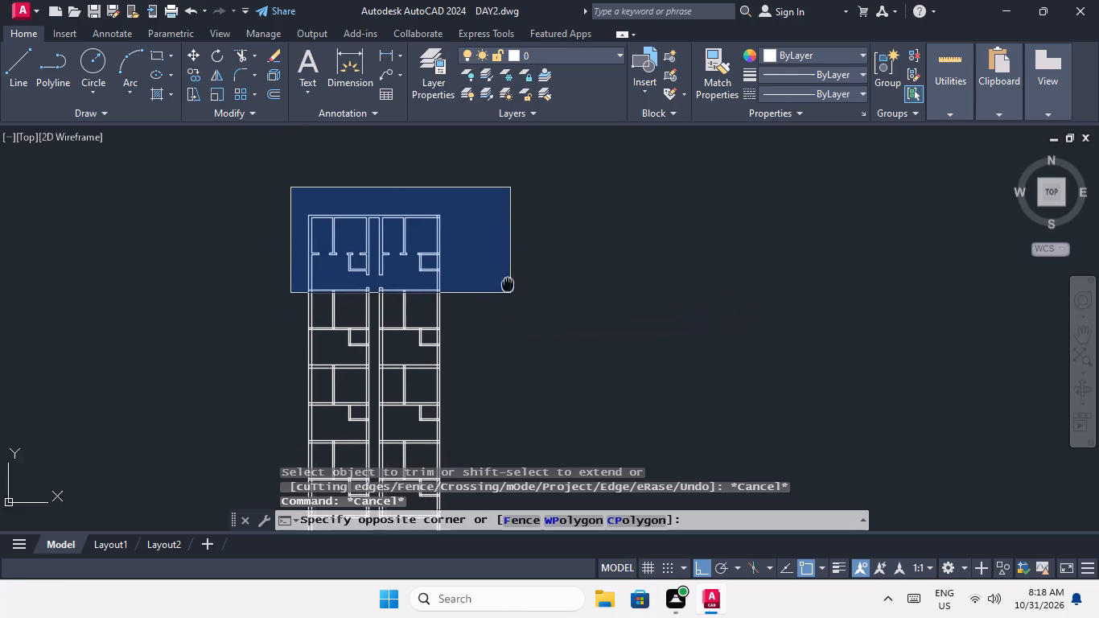
middle_drag(506, 274, 486, 179)
click(451, 439)
middle_drag(512, 328, 502, 483)
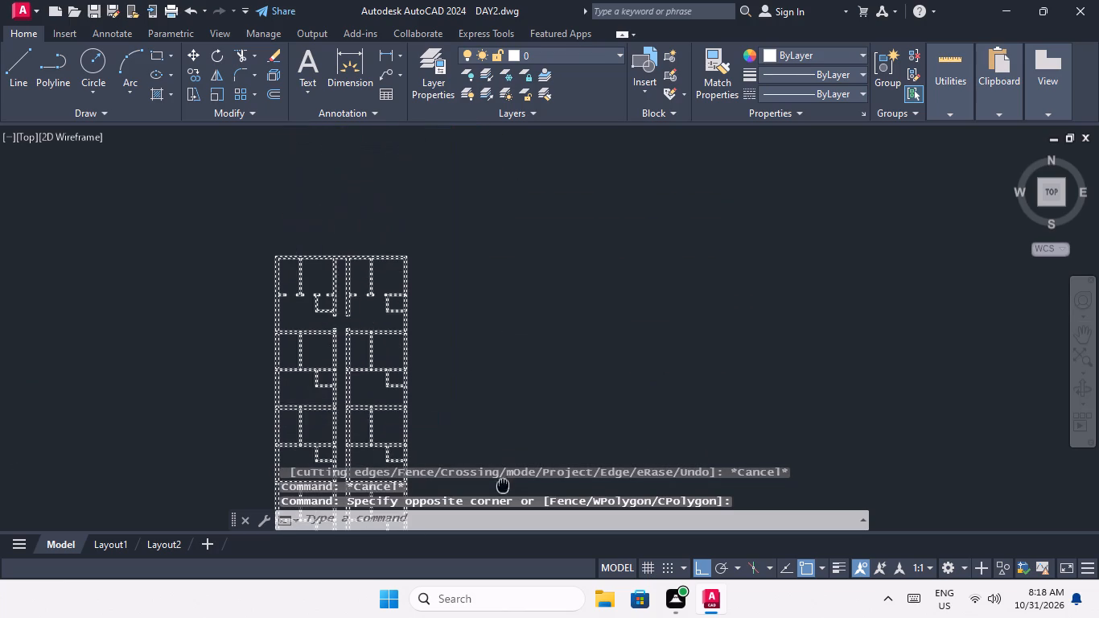
middle_drag(502, 483, 503, 484)
scroll(462, 349, down, 2)
middle_drag(487, 360, 451, 269)
middle_drag(433, 243, 421, 229)
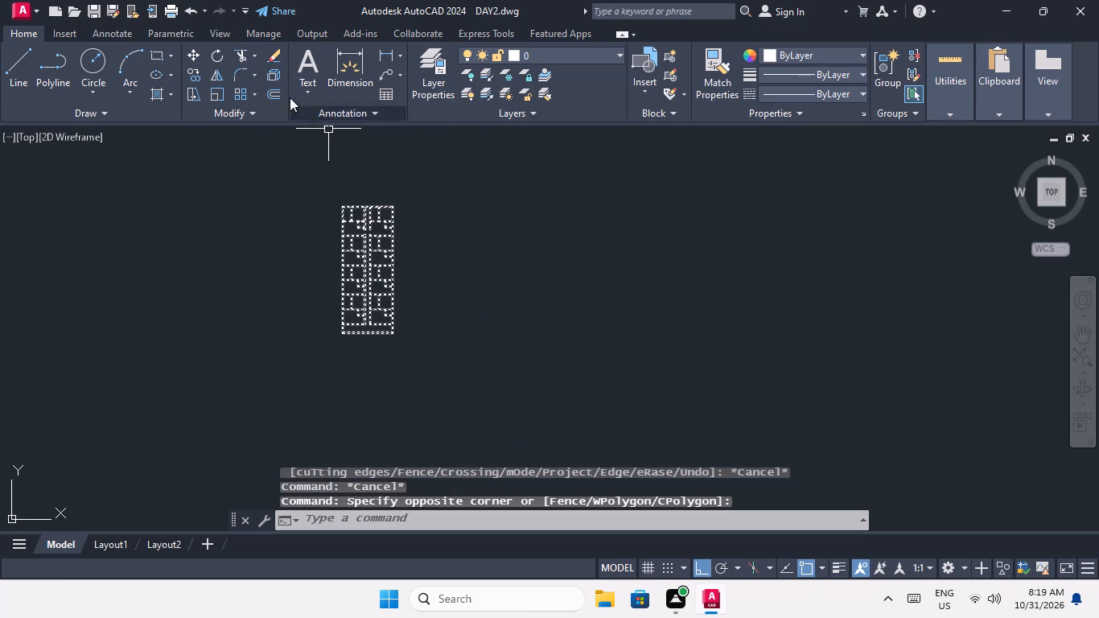
click(191, 72)
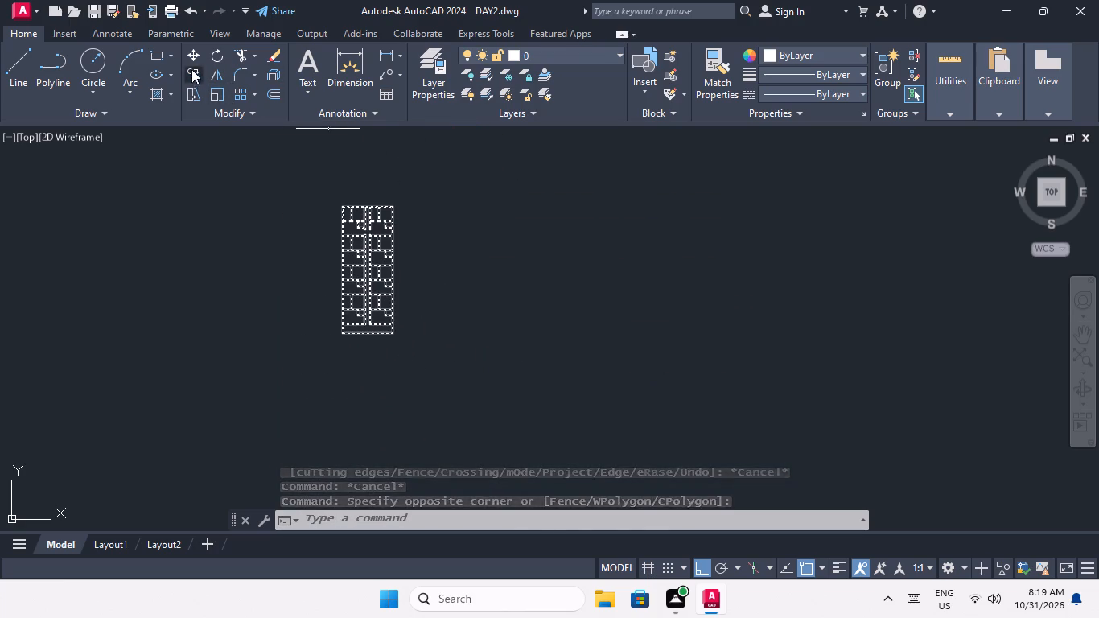
scroll(388, 188, up, 4)
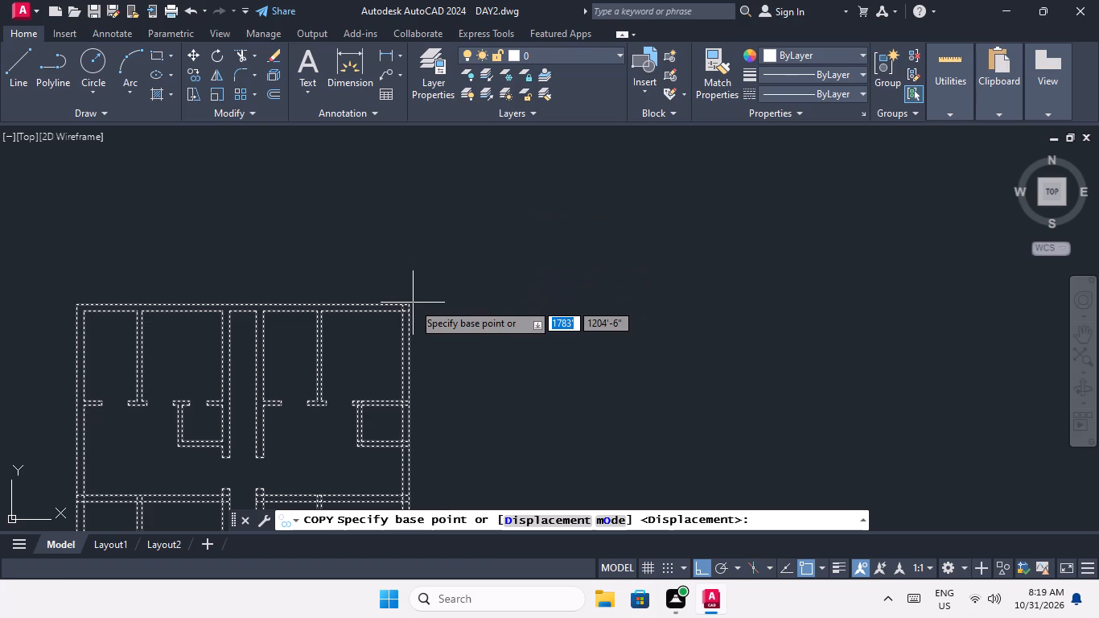
click(409, 303)
scroll(413, 300, down, 4)
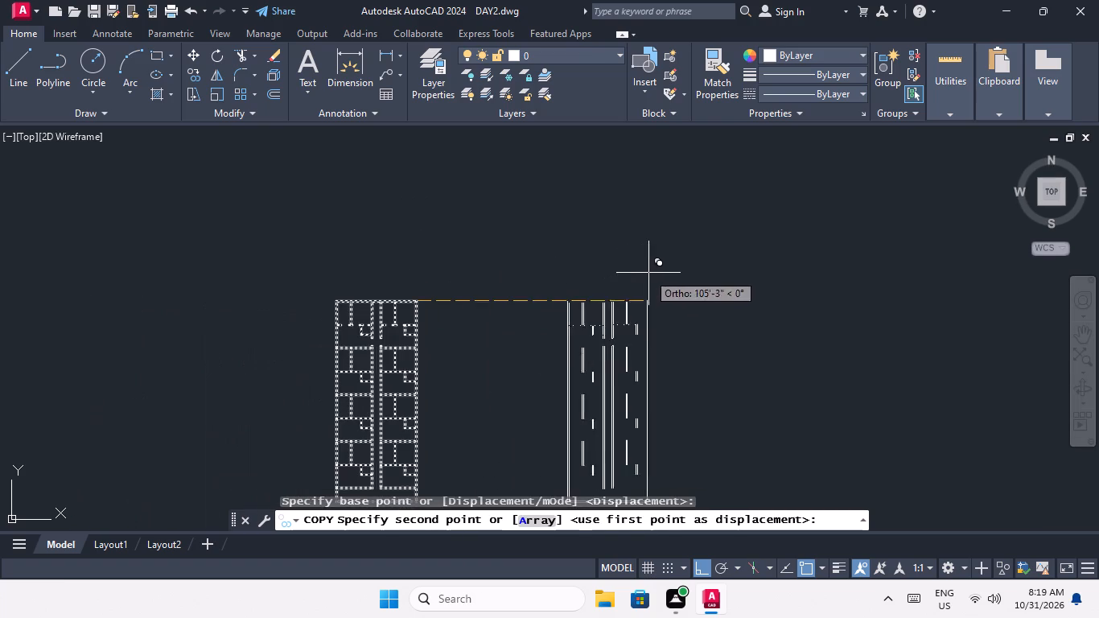
middle_drag(649, 273, 349, 268)
click(801, 287)
key(Escape)
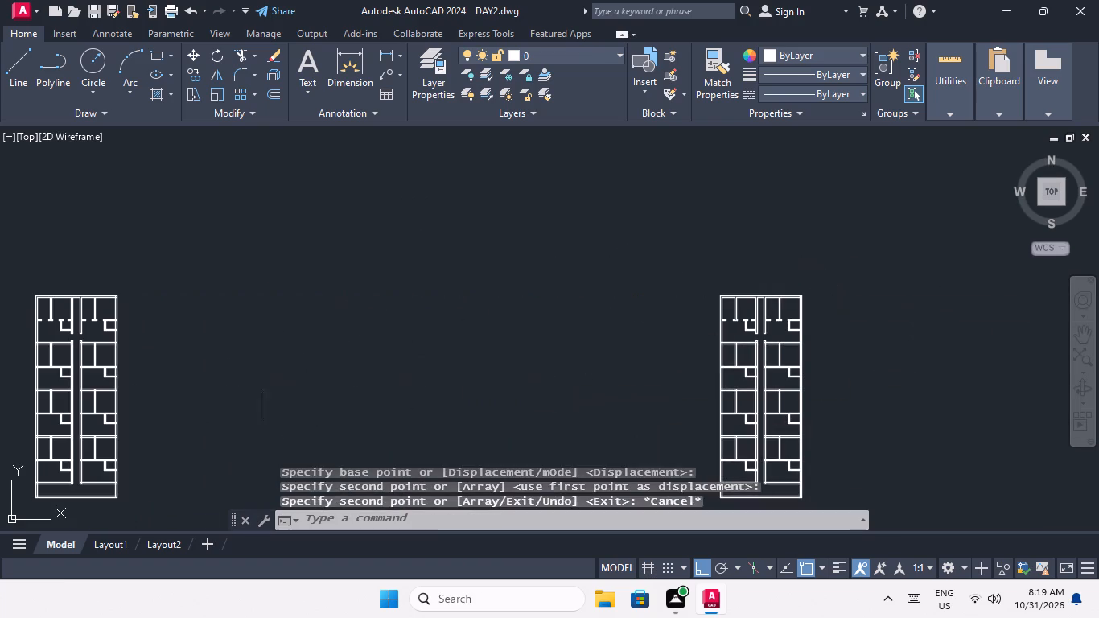
key(Escape)
In the original plan, offset the inner partition line of the right block's first corner room 9" toward the outer wall.
scroll(81, 321, up, 4)
middle_click(152, 327)
middle_drag(300, 312, 307, 314)
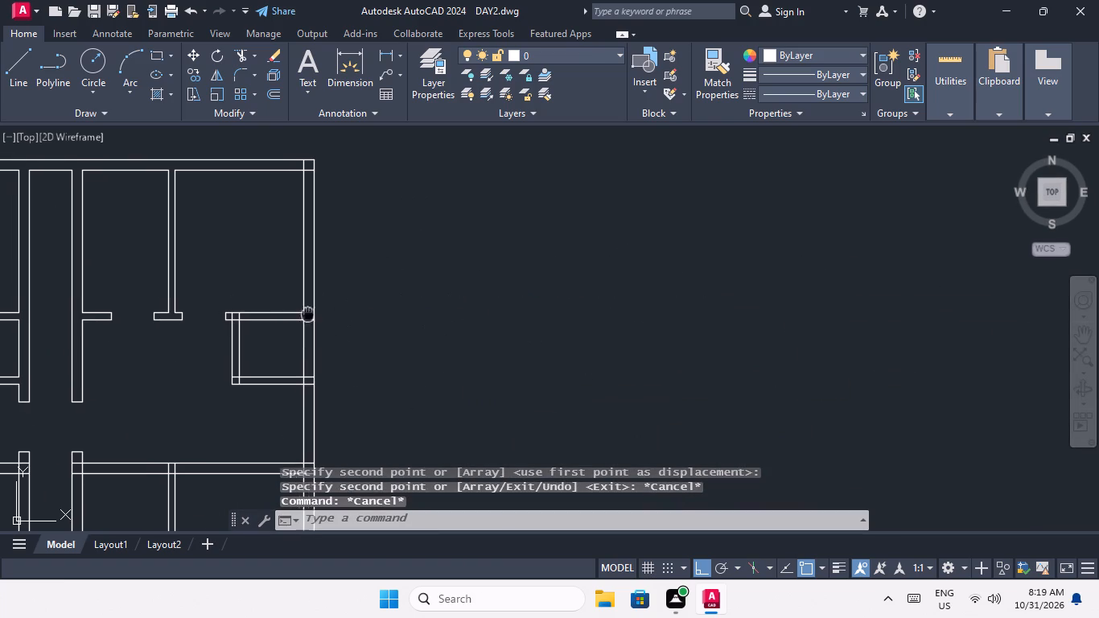
middle_drag(307, 314, 494, 332)
key(Escape)
key(Escape)
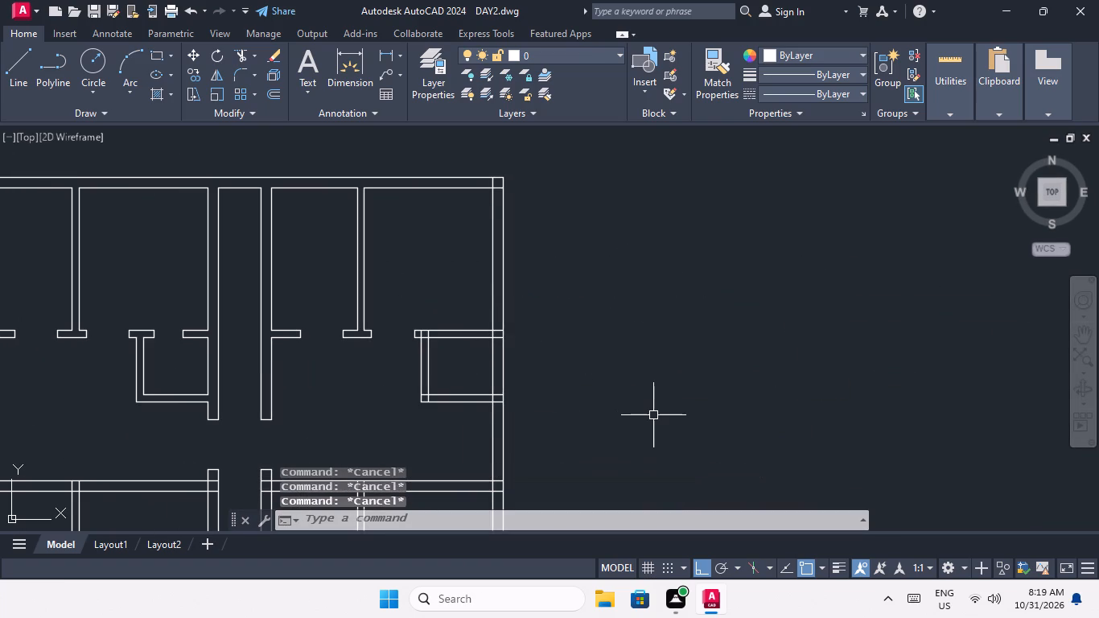
key(o)
key(Return)
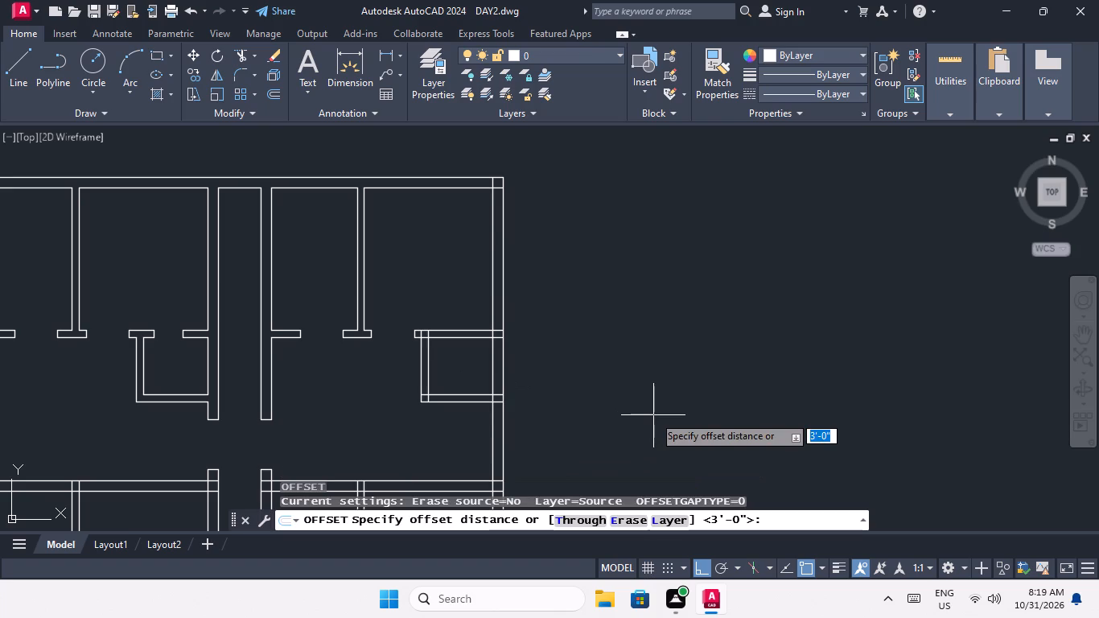
text(9")
key(Return)
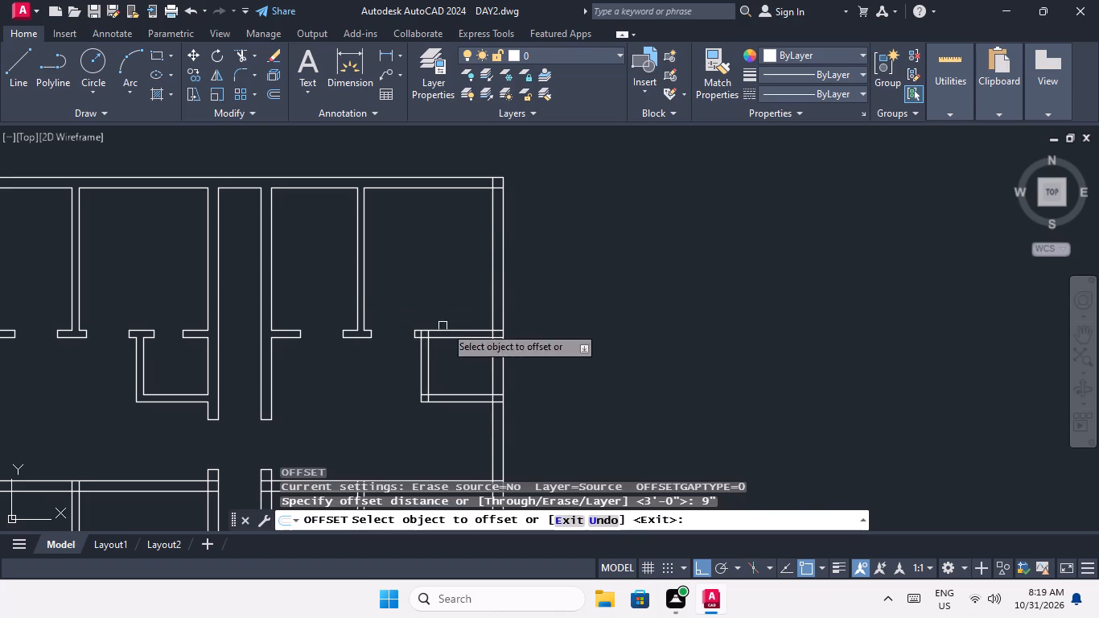
scroll(446, 325, up, 4)
scroll(362, 392, down, 2)
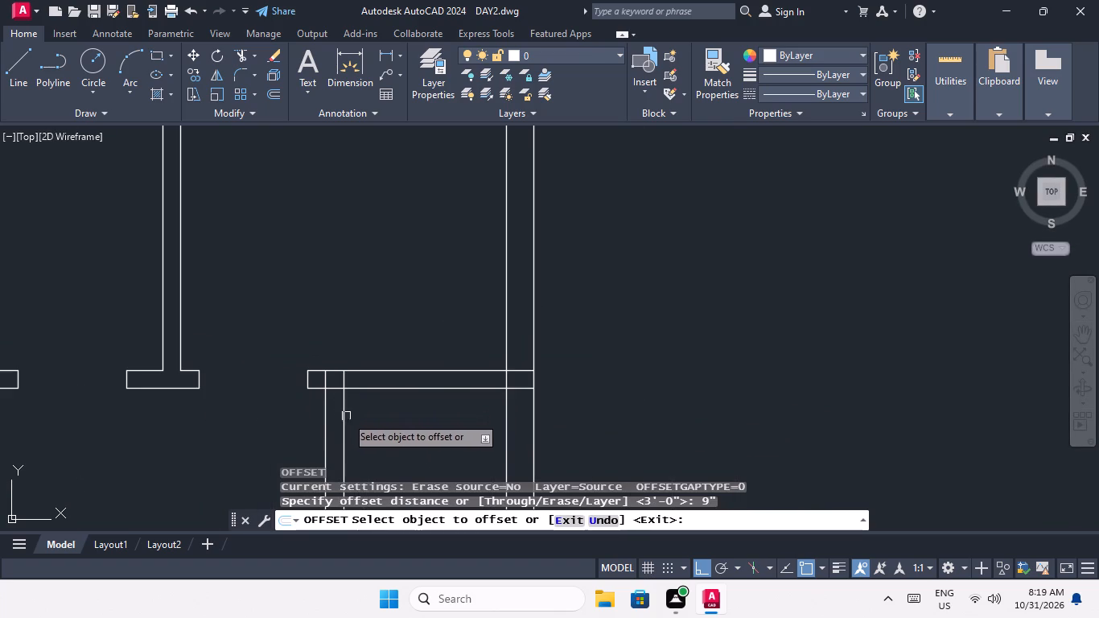
click(346, 416)
click(402, 431)
scroll(430, 423, down, 3)
middle_drag(432, 423, 410, 385)
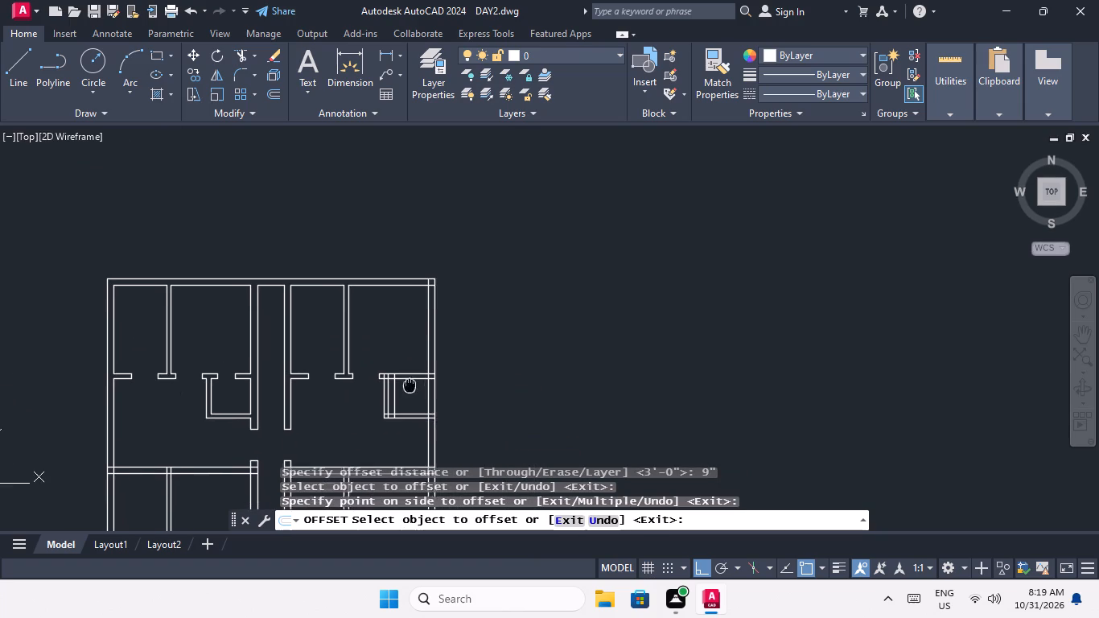
middle_drag(410, 385, 410, 383)
key(Escape)
key(Escape)
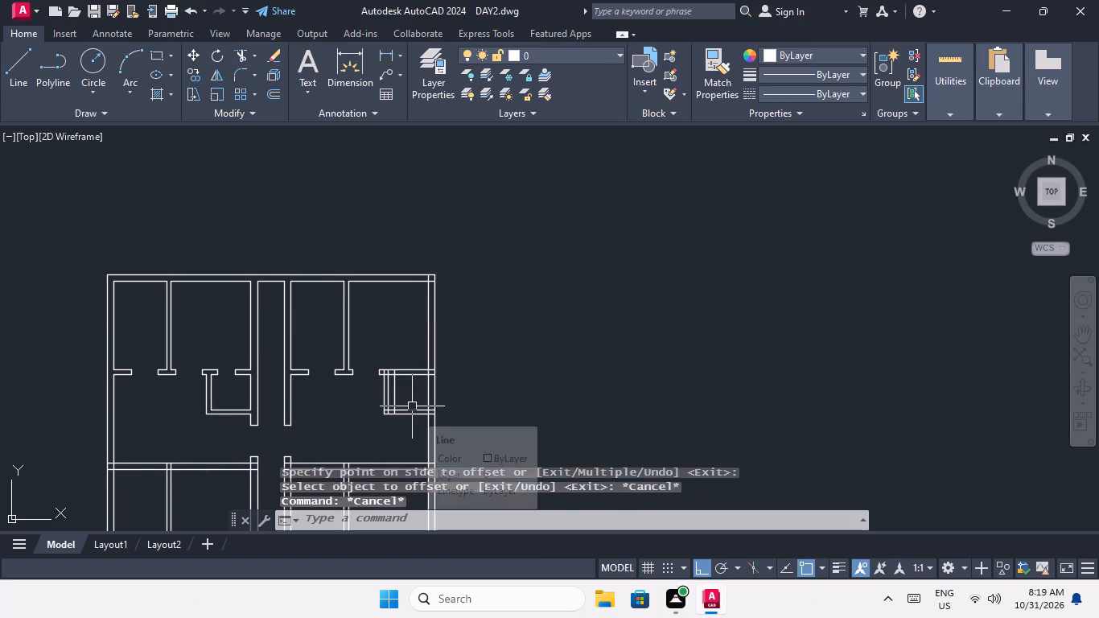
Offset the new 9" offset line in the right block's first corner room 2' toward the outer wall.
key(o)
key(Return)
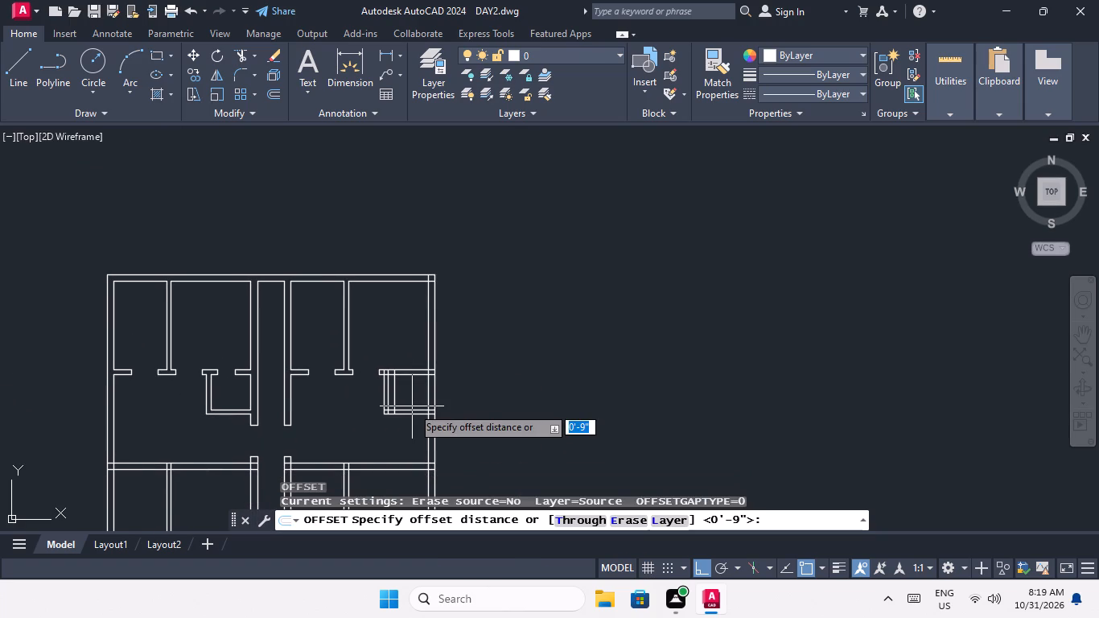
key(3)
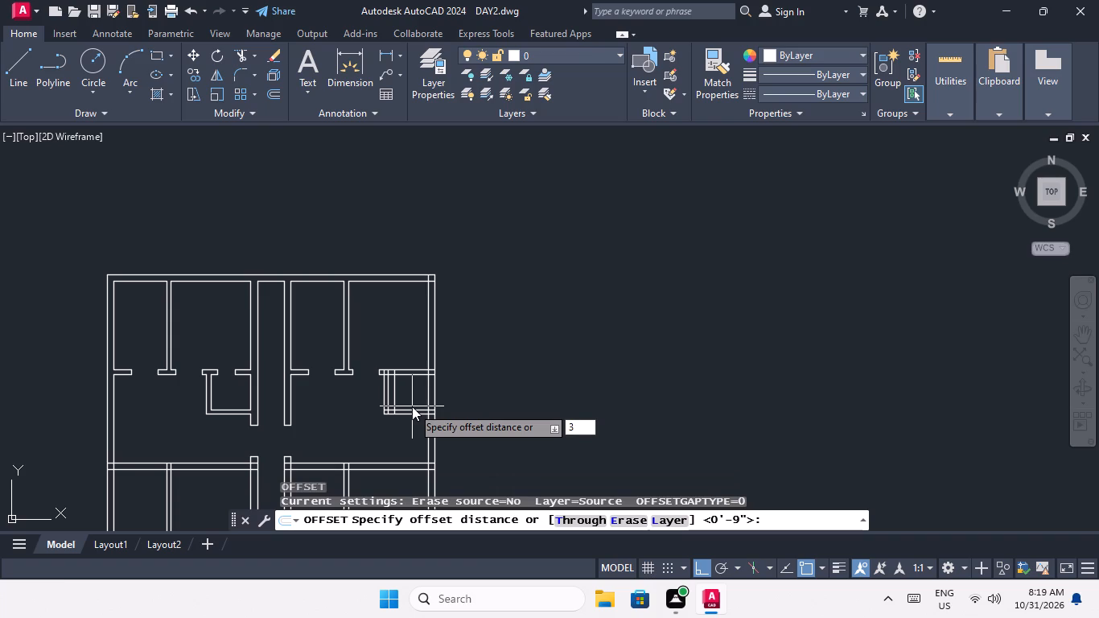
key(BackSpace)
text(2')
key(Return)
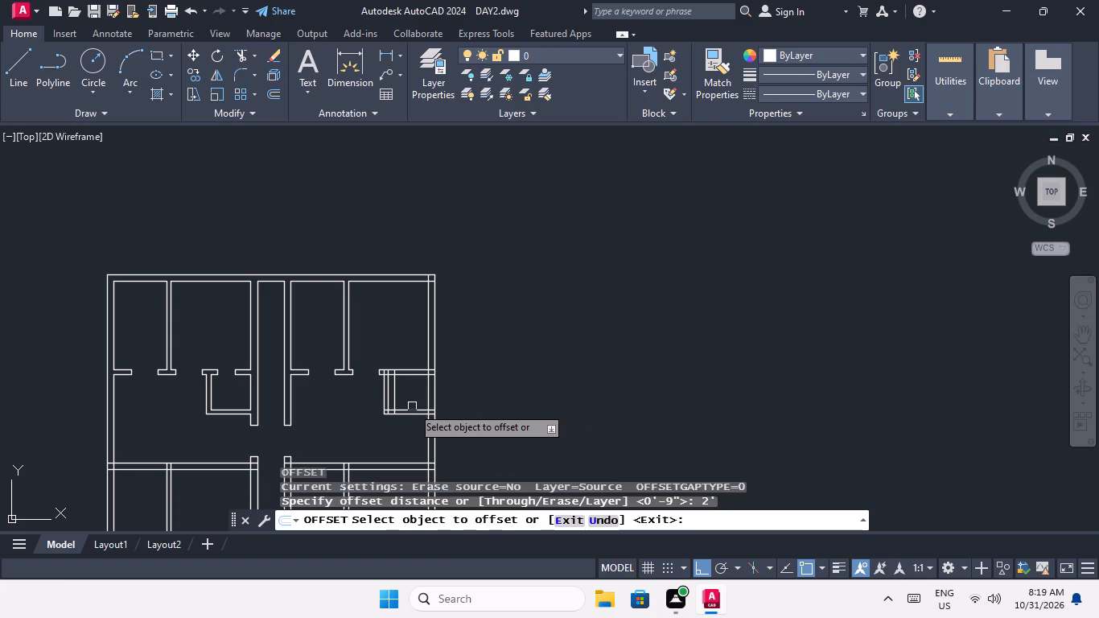
scroll(397, 373, up, 4)
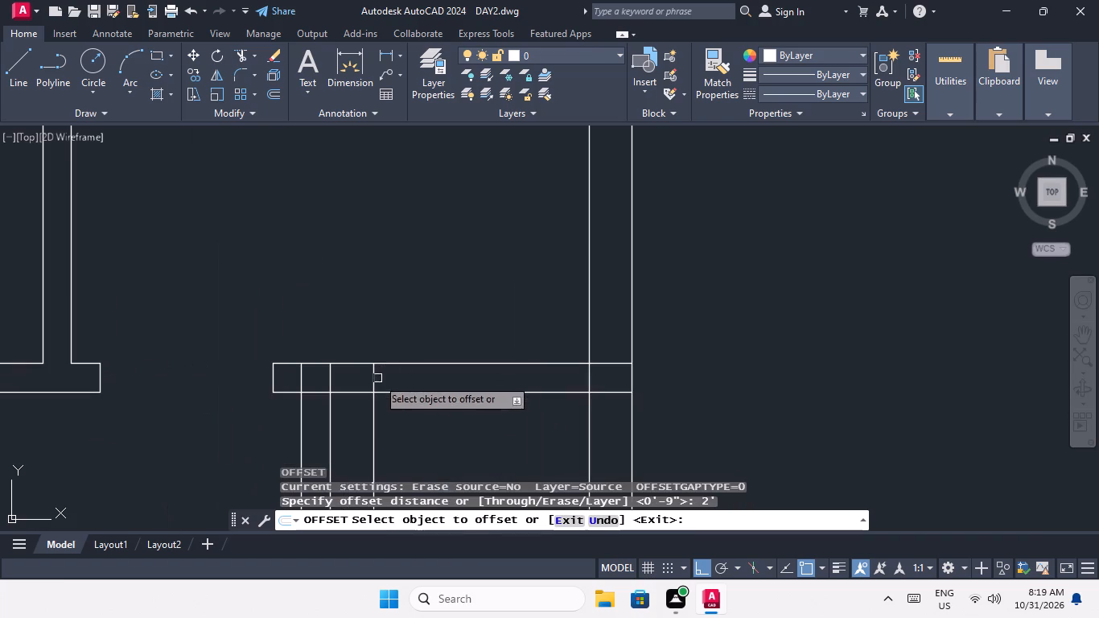
click(371, 416)
click(497, 441)
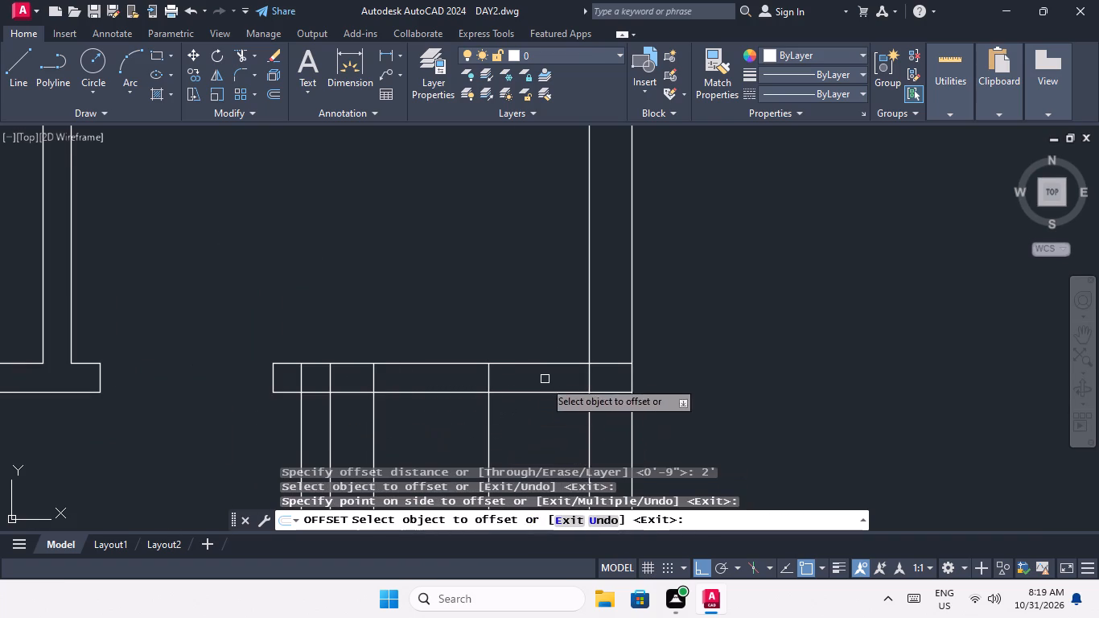
middle_drag(529, 447, 490, 300)
key(Escape)
key(Escape)
Trim the offset lines and the wall lines between them to open a 2' doorway into the right block's first corner room.
key(t)
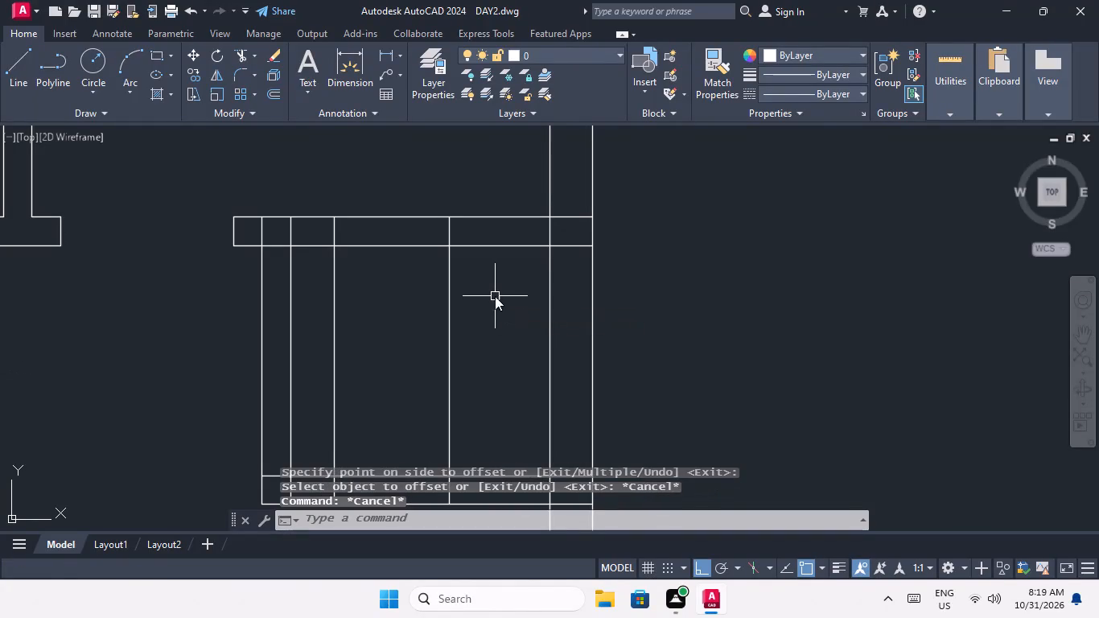
key(r)
key(space)
key(space)
drag(475, 304, 427, 356)
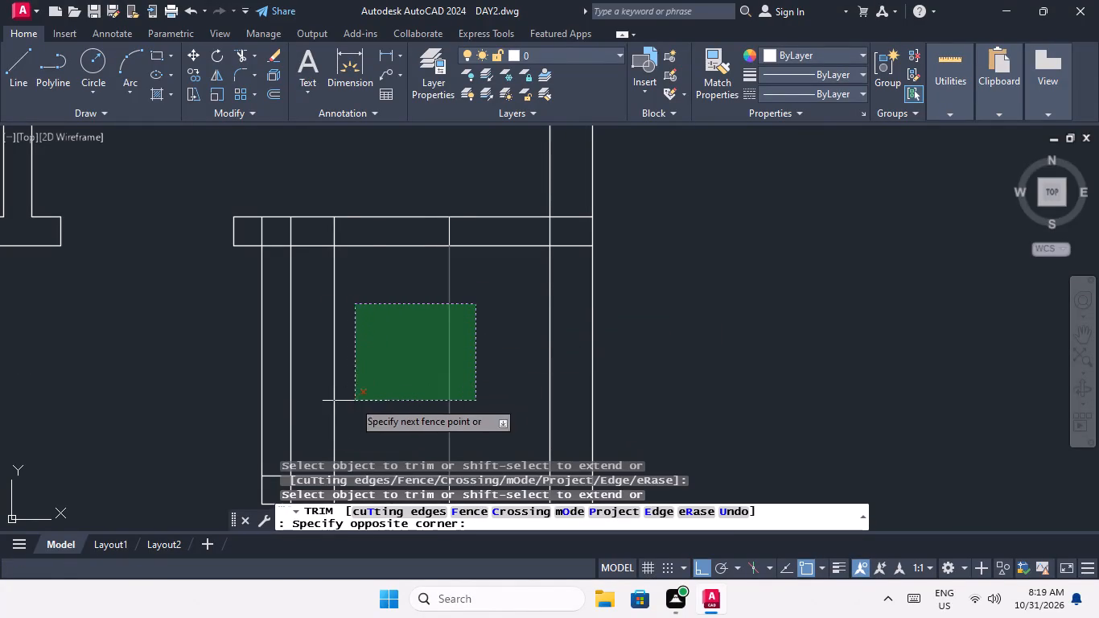
click(317, 417)
middle_drag(341, 365, 359, 409)
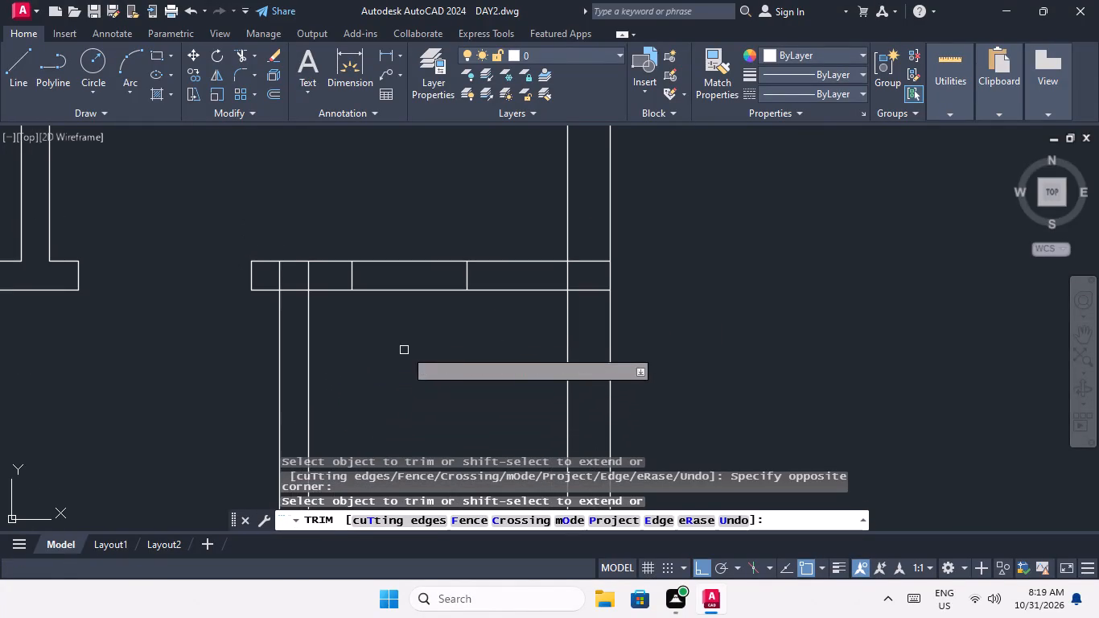
drag(410, 340, 408, 327)
click(397, 244)
Trim the crossing lines where the corner room's side partition meets the doorway wall, leaving a clean T-junction.
scroll(297, 275, up, 4)
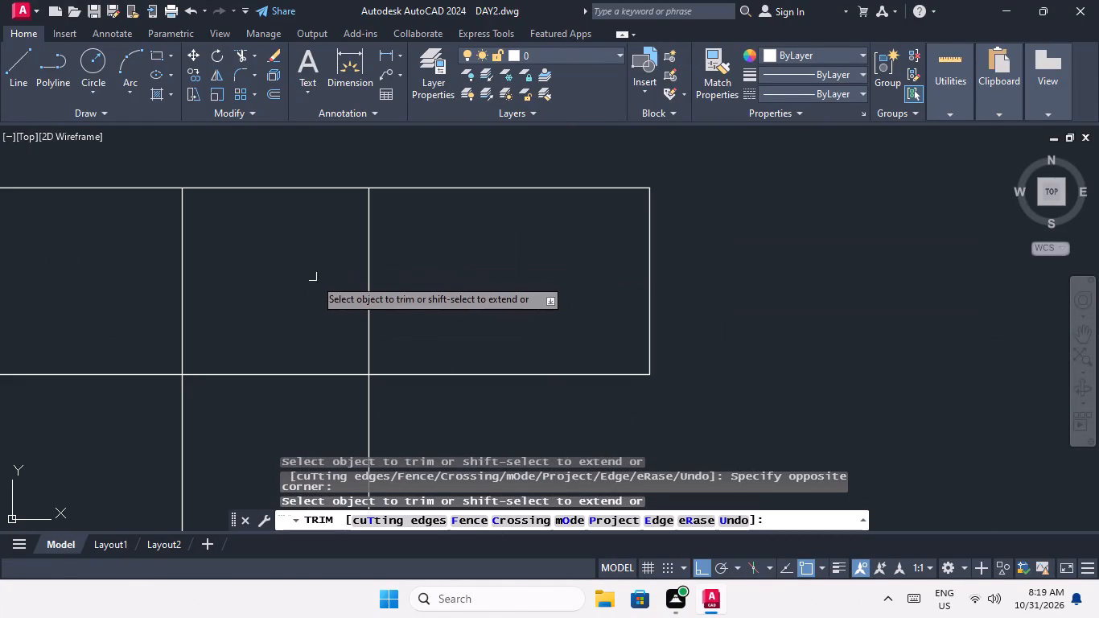
drag(385, 237, 310, 282)
click(121, 299)
drag(286, 424, 280, 410)
click(235, 295)
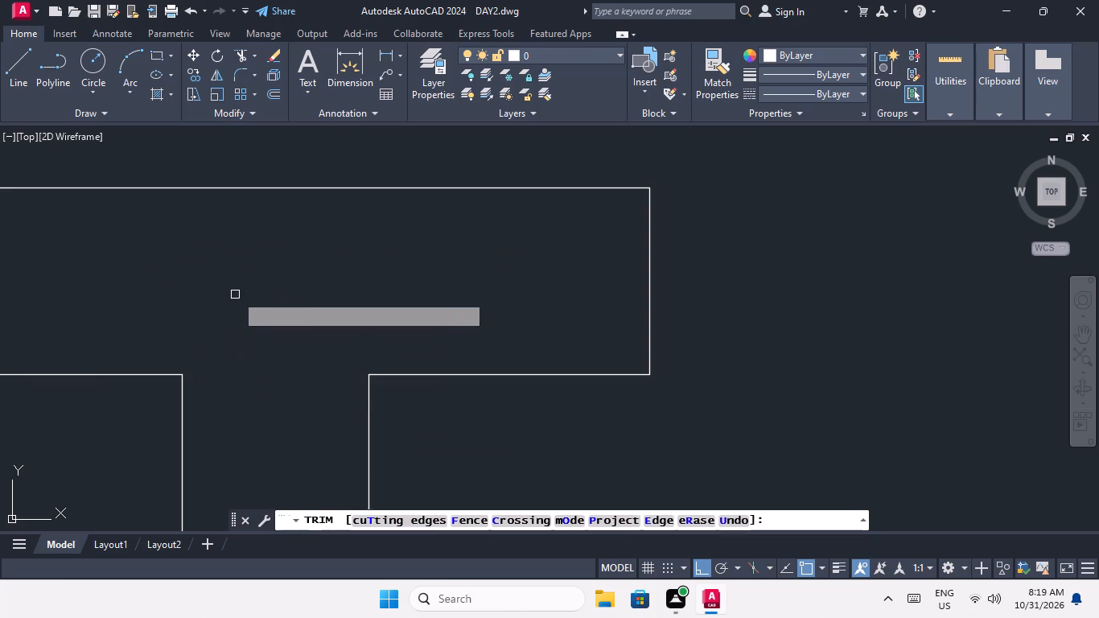
Trim the overlapping lines where the doorway wall beside the right block's first corner room joins the outer wall.
scroll(243, 295, down, 5)
scroll(414, 289, up, 4)
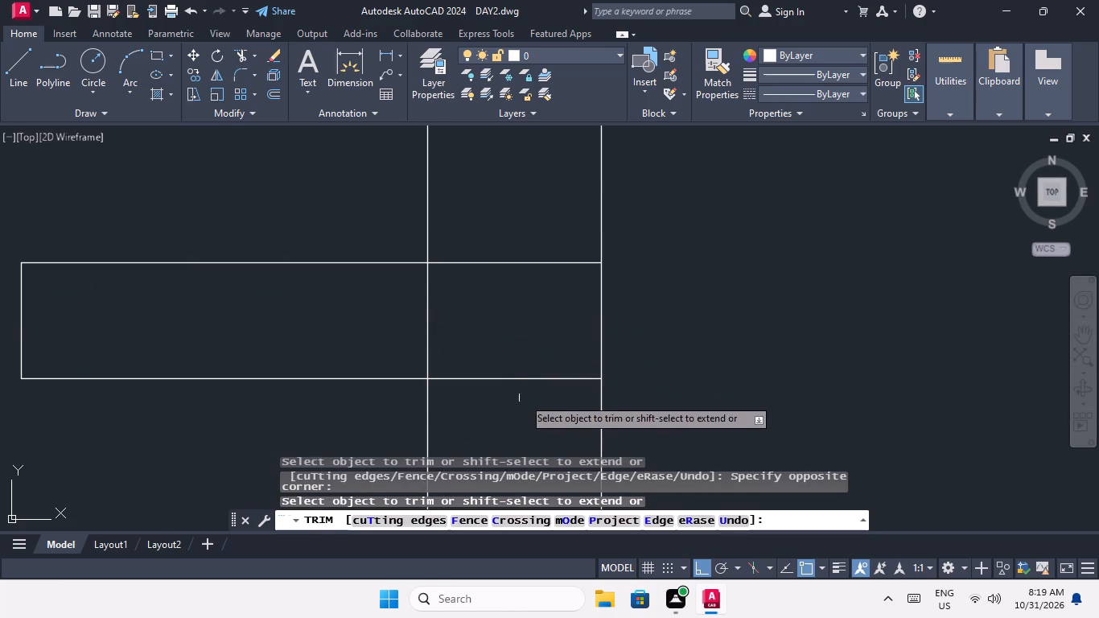
drag(523, 398, 521, 365)
click(501, 221)
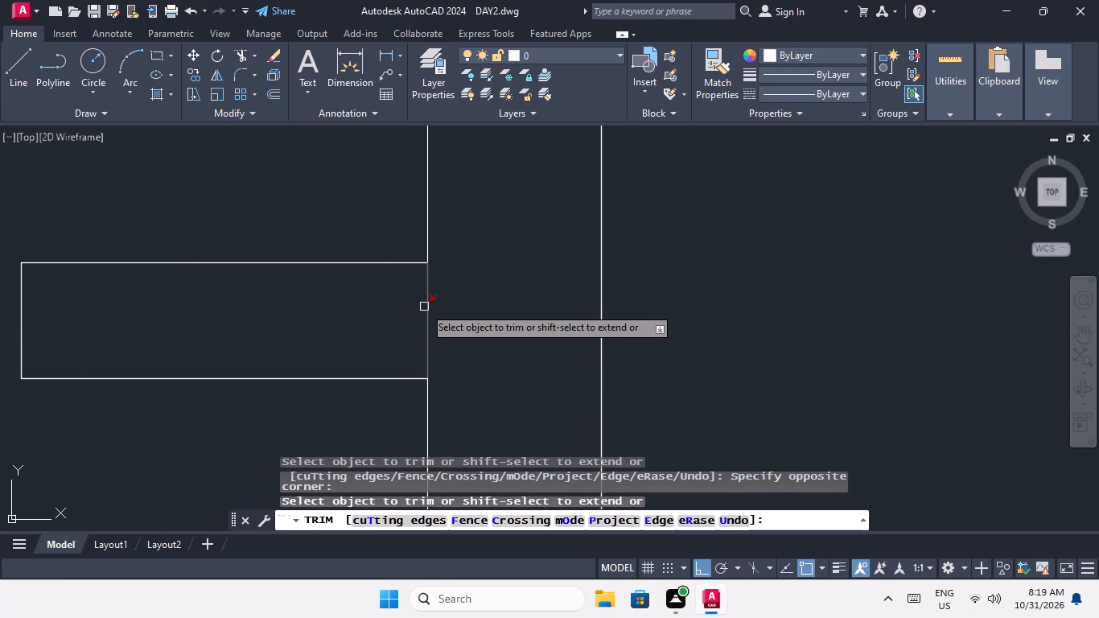
click(425, 307)
scroll(428, 299, down, 4)
middle_drag(376, 342, 416, 280)
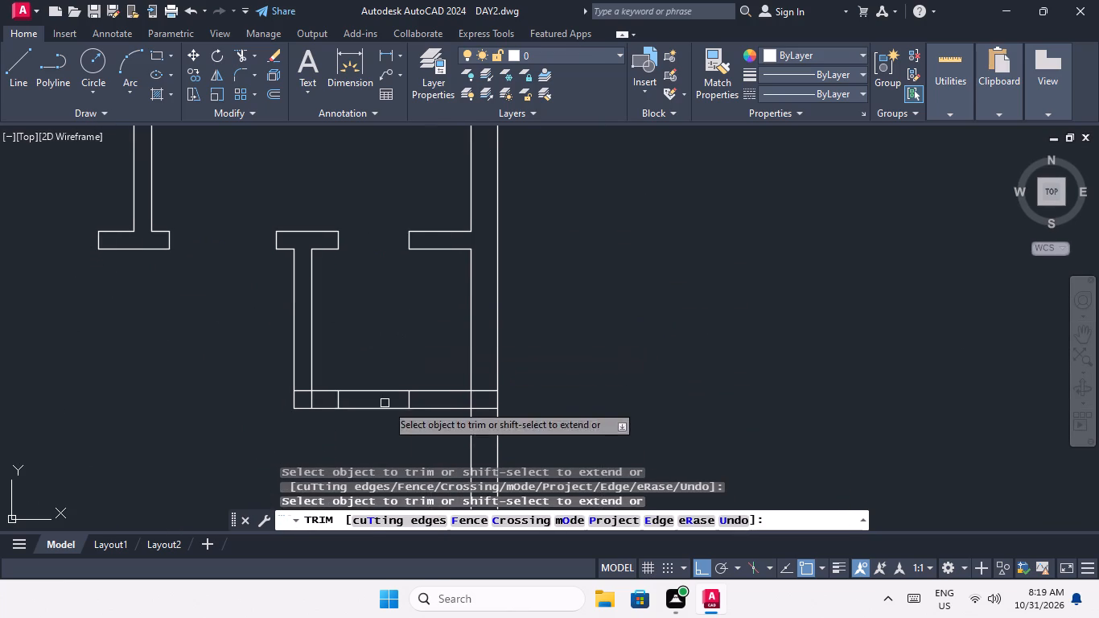
key(Escape)
Erase the two leftover offset line pieces inside the lower partition of the right block's first corner room.
scroll(404, 385, up, 3)
middle_drag(467, 348, 497, 179)
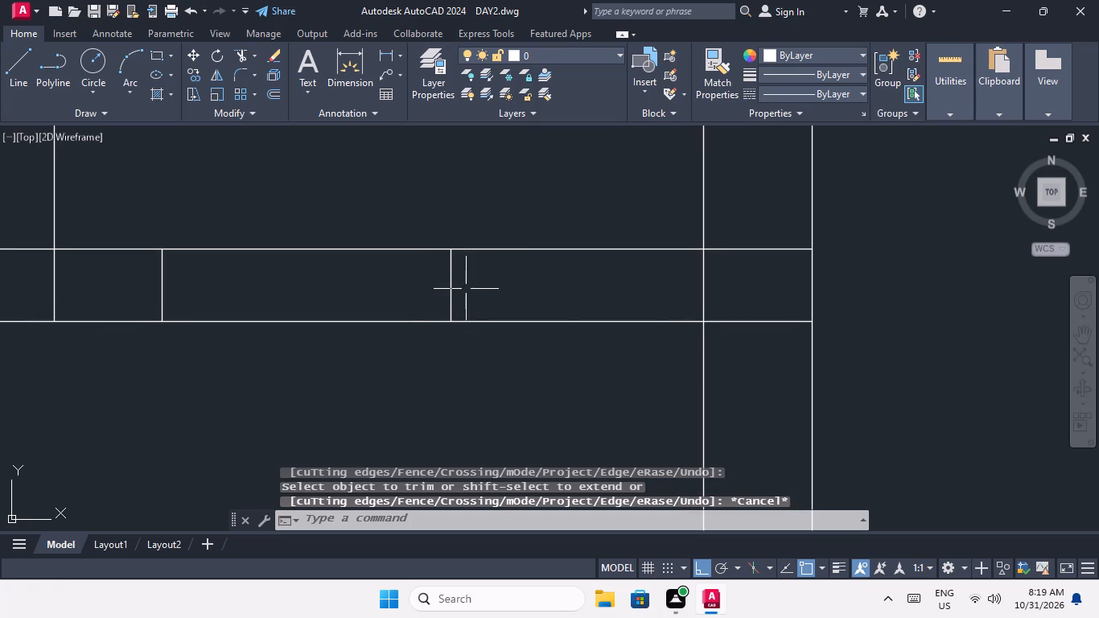
drag(469, 281, 433, 295)
click(109, 295)
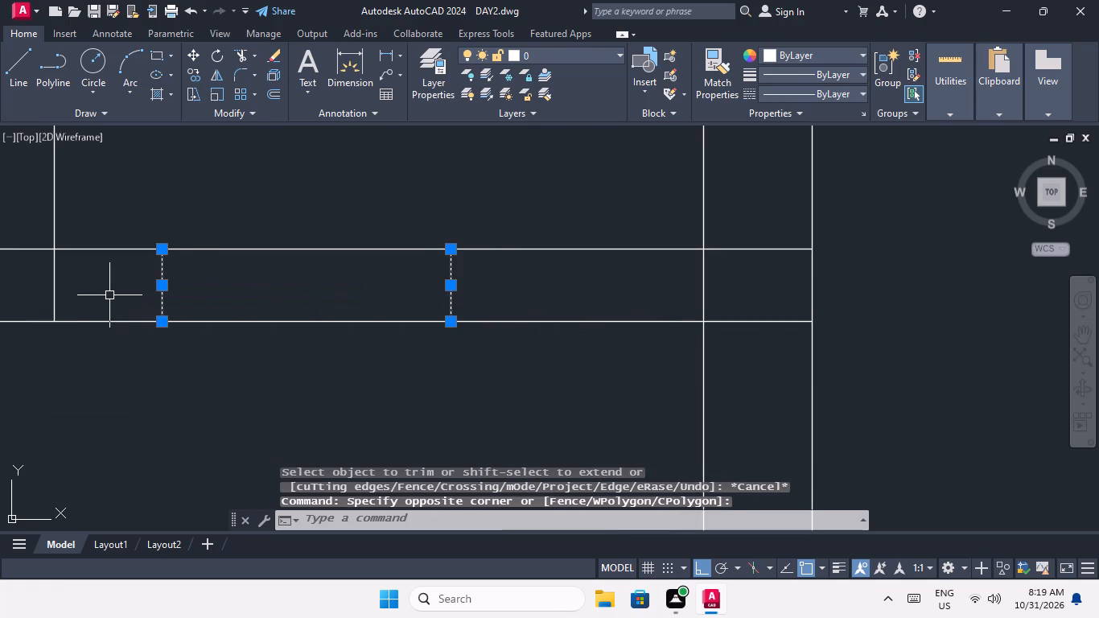
key(Delete)
Trim the overlapping inner wall lines at the plan's top-right outer corner.
scroll(274, 319, down, 4)
middle_drag(284, 343, 292, 385)
scroll(303, 310, down, 2)
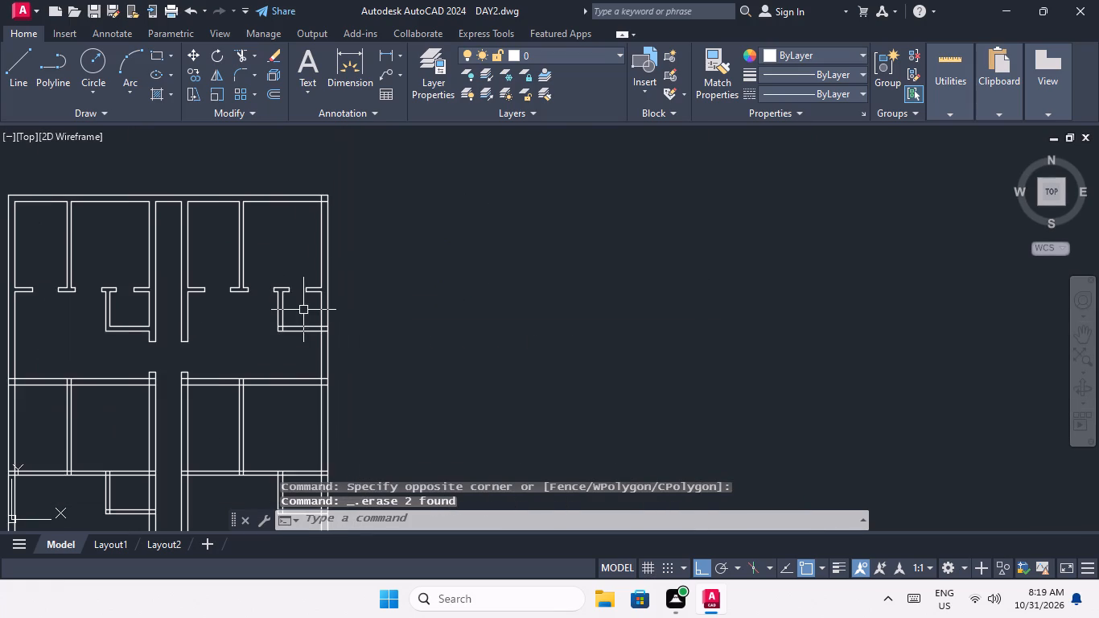
middle_drag(311, 337, 311, 346)
key(Escape)
key(Escape)
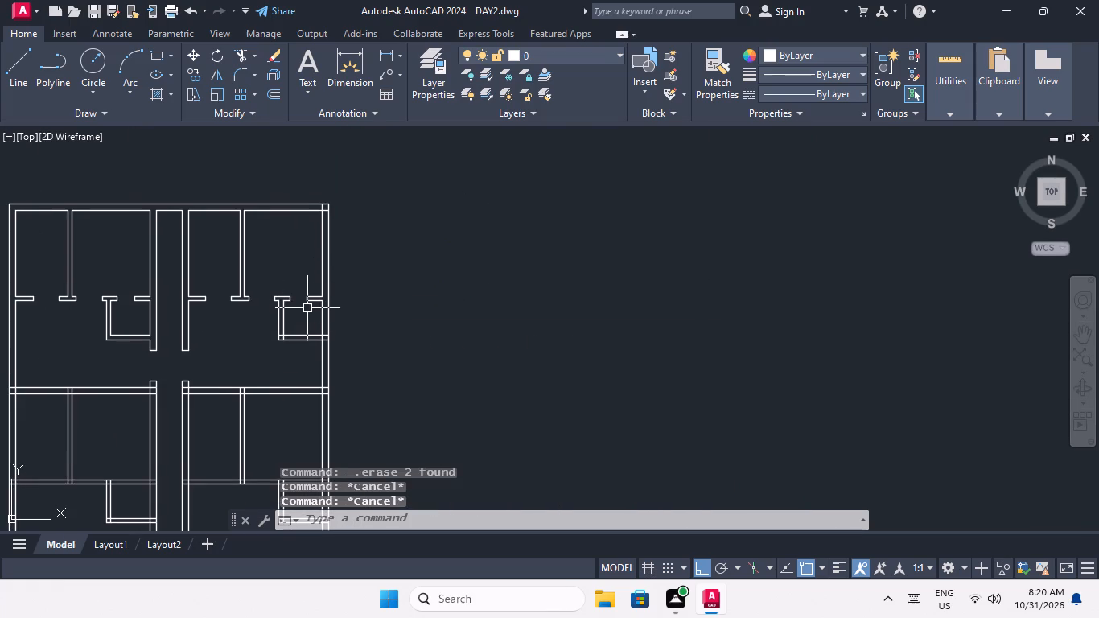
key(t)
key(r)
key(space)
key(space)
scroll(323, 207, up, 4)
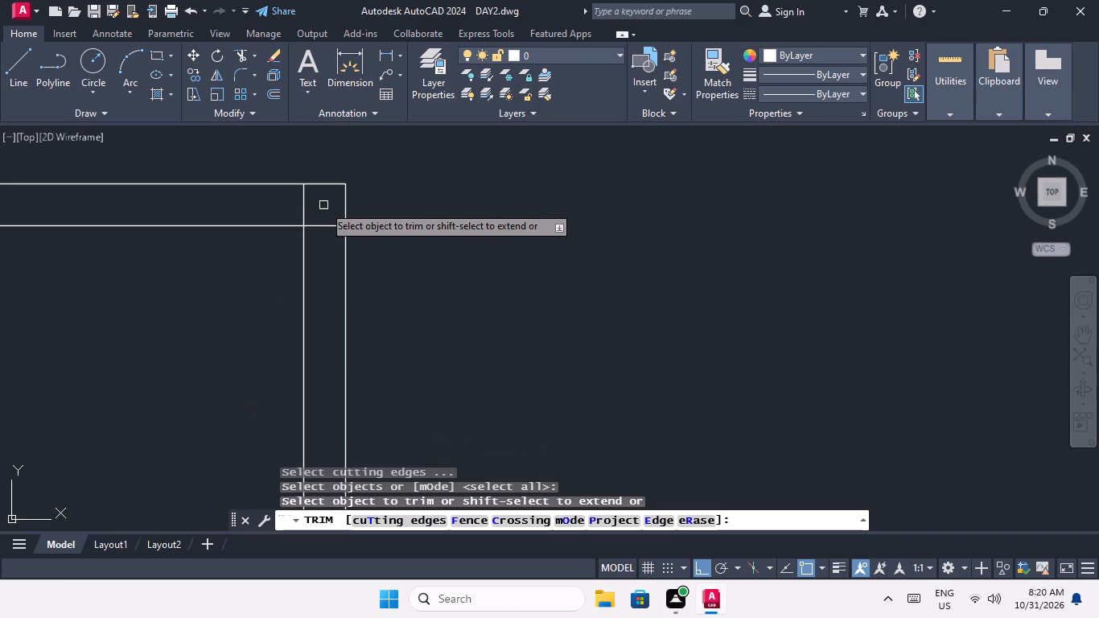
click(302, 206)
click(329, 225)
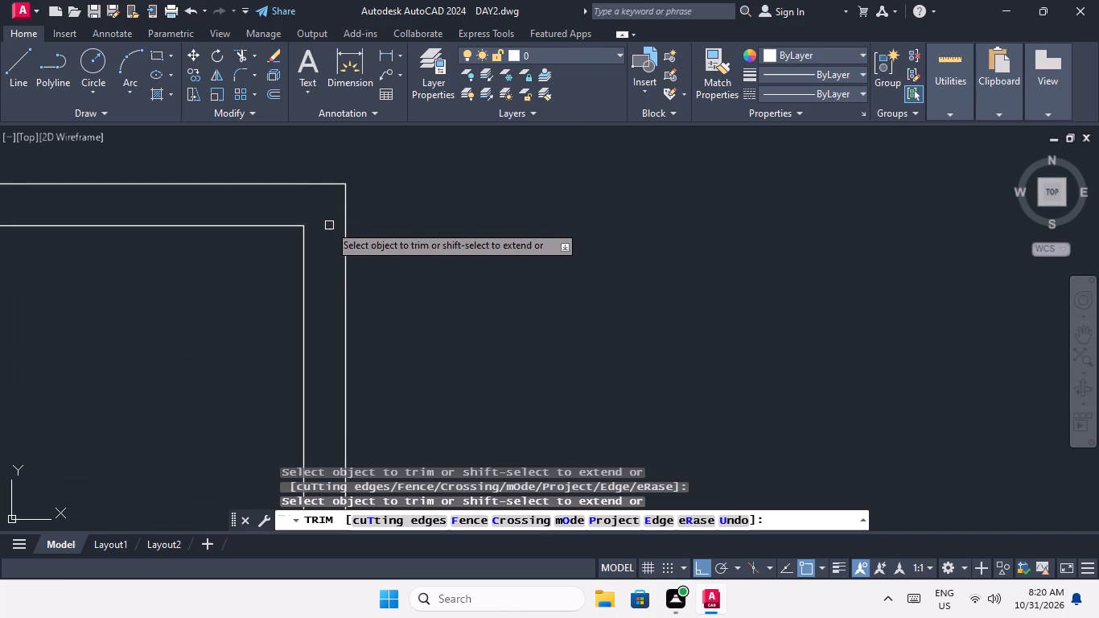
Trim the overlapping partition lines at the lower-left corner of the right block's first corner room.
scroll(321, 199, down, 5)
scroll(286, 286, up, 4)
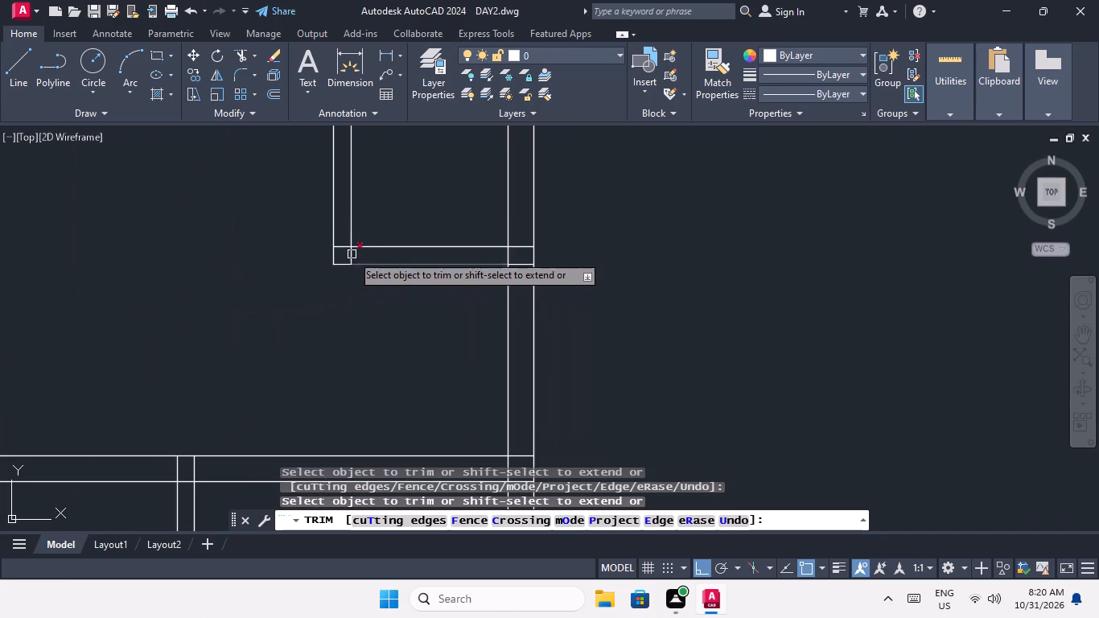
scroll(352, 254, up, 6)
middle_drag(356, 307, 354, 389)
scroll(353, 359, down, 3)
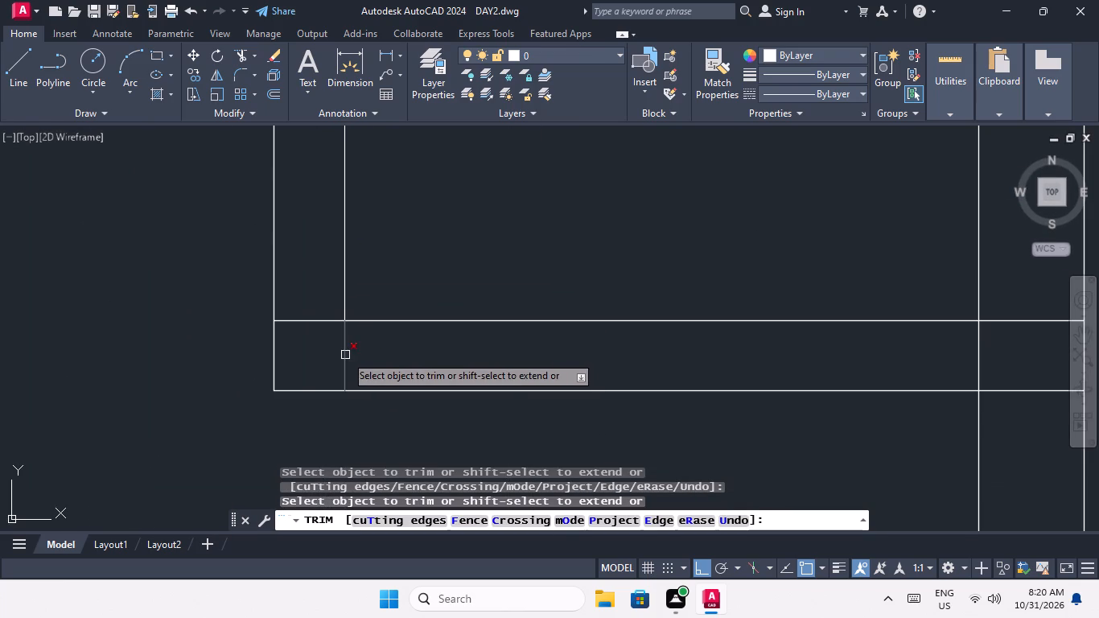
click(345, 355)
click(300, 322)
scroll(301, 322, down, 5)
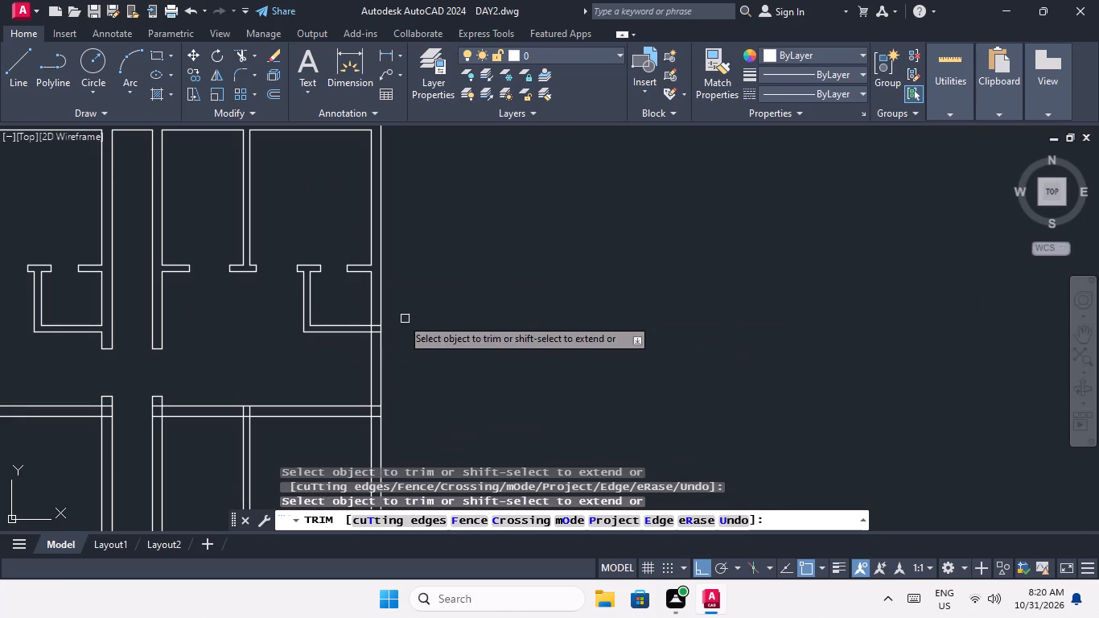
Trim the overlapping lines where the first corner room's lower partition joins the right outer wall.
scroll(400, 327, up, 3)
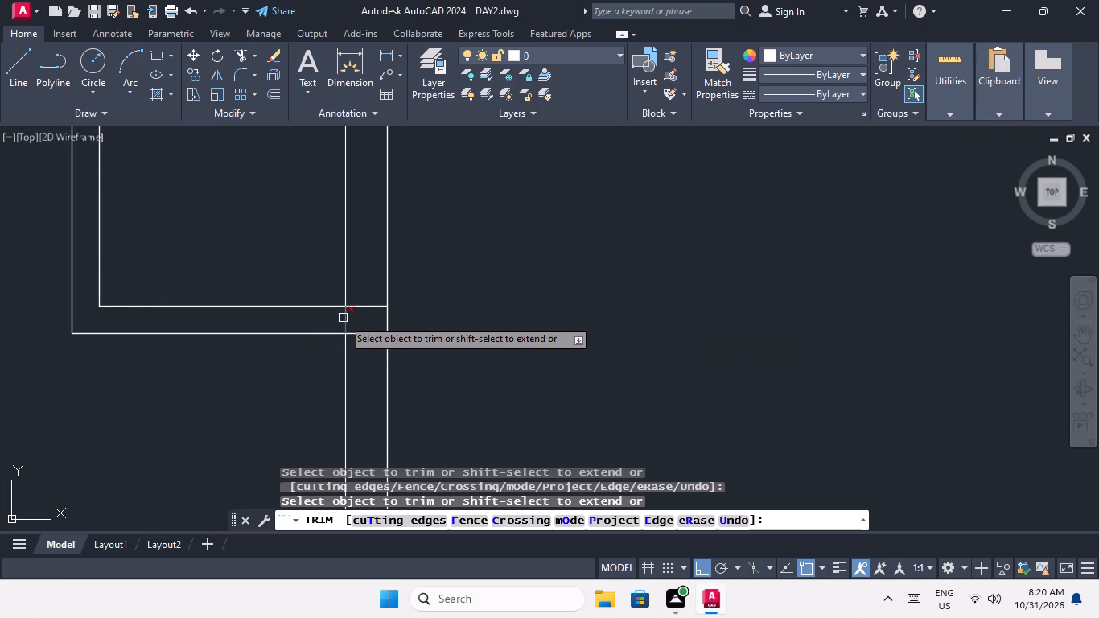
click(344, 318)
click(367, 332)
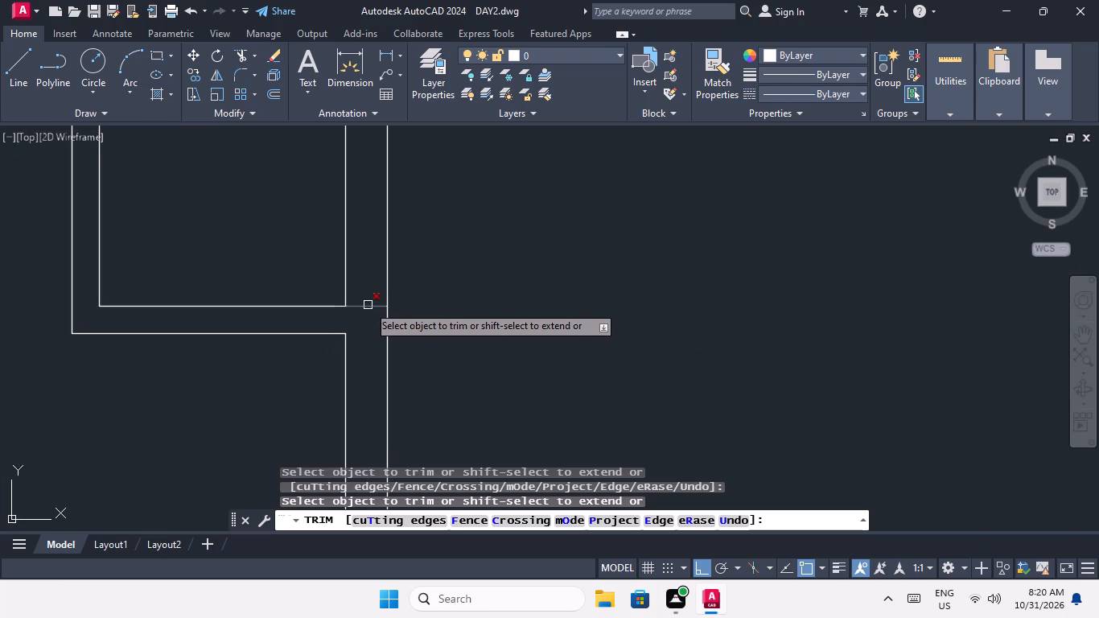
click(368, 305)
scroll(368, 272, down, 5)
middle_drag(447, 308, 451, 338)
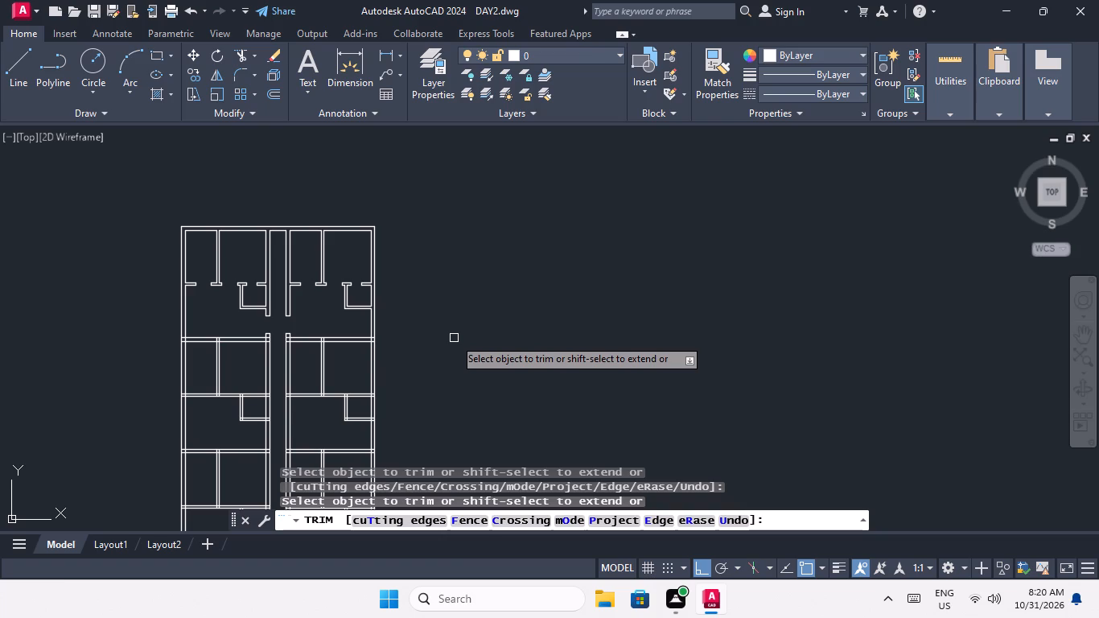
key(Escape)
key(Escape)
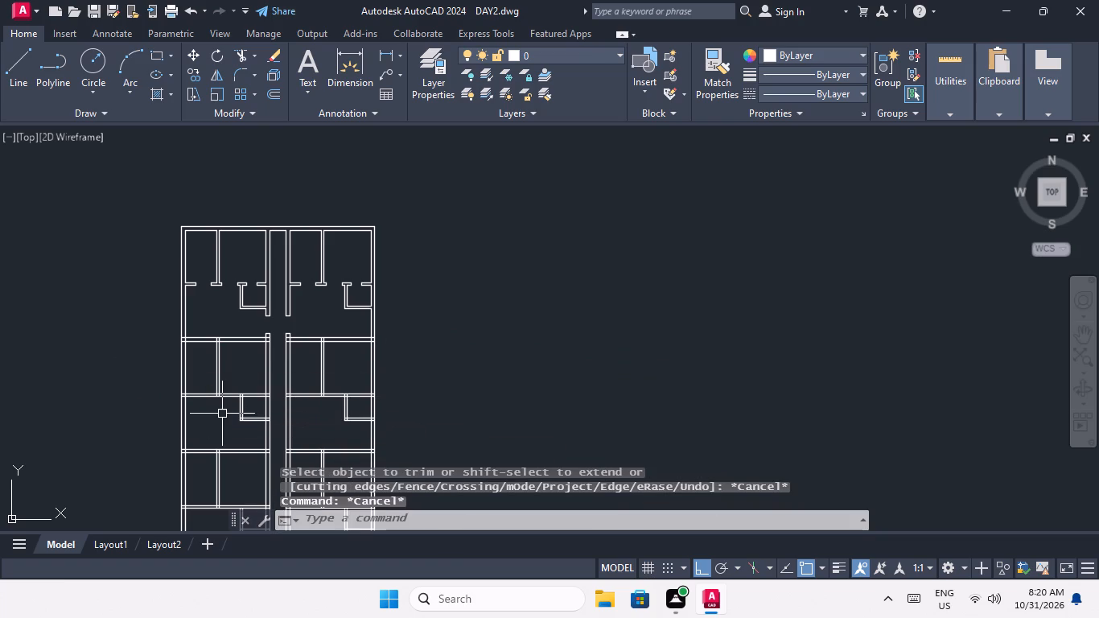
Offset the left line of the dividing partition in the left block's second room pair 1' to the left.
middle_drag(218, 418, 265, 392)
scroll(245, 378, up, 3)
middle_drag(270, 422, 267, 569)
scroll(265, 455, down, 2)
middle_drag(265, 474, 266, 393)
scroll(285, 400, up, 3)
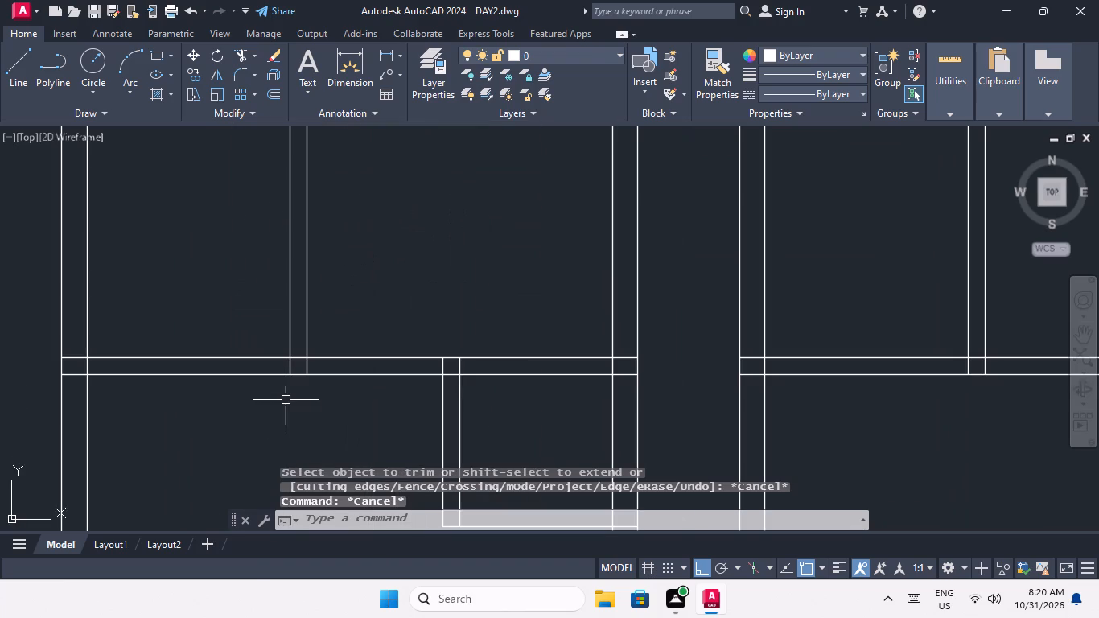
key(o)
key(Return)
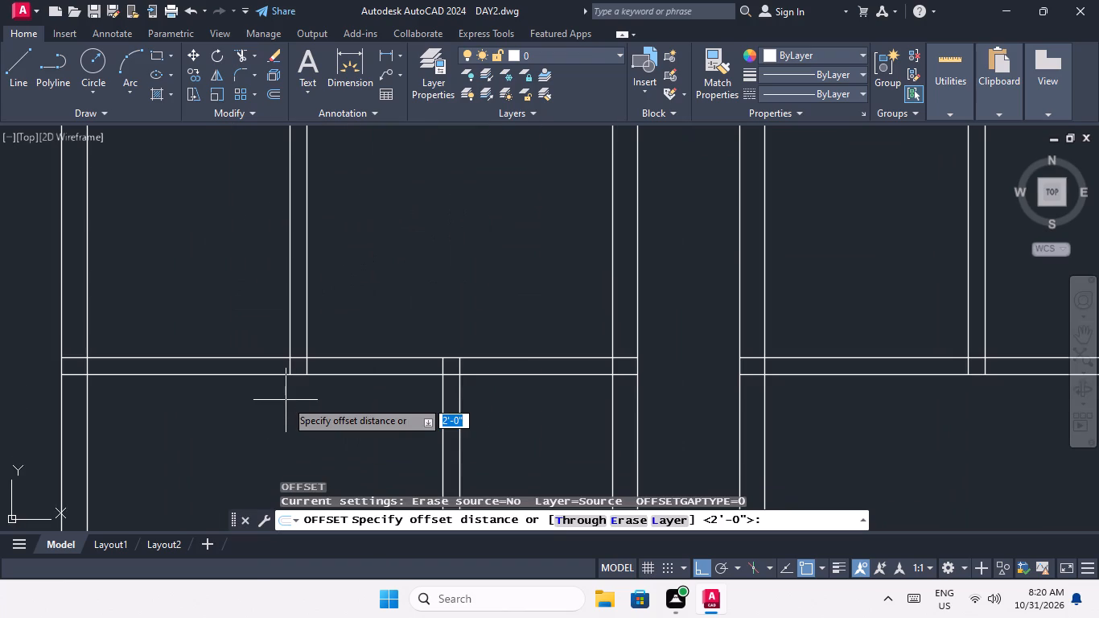
text(1')
key(Return)
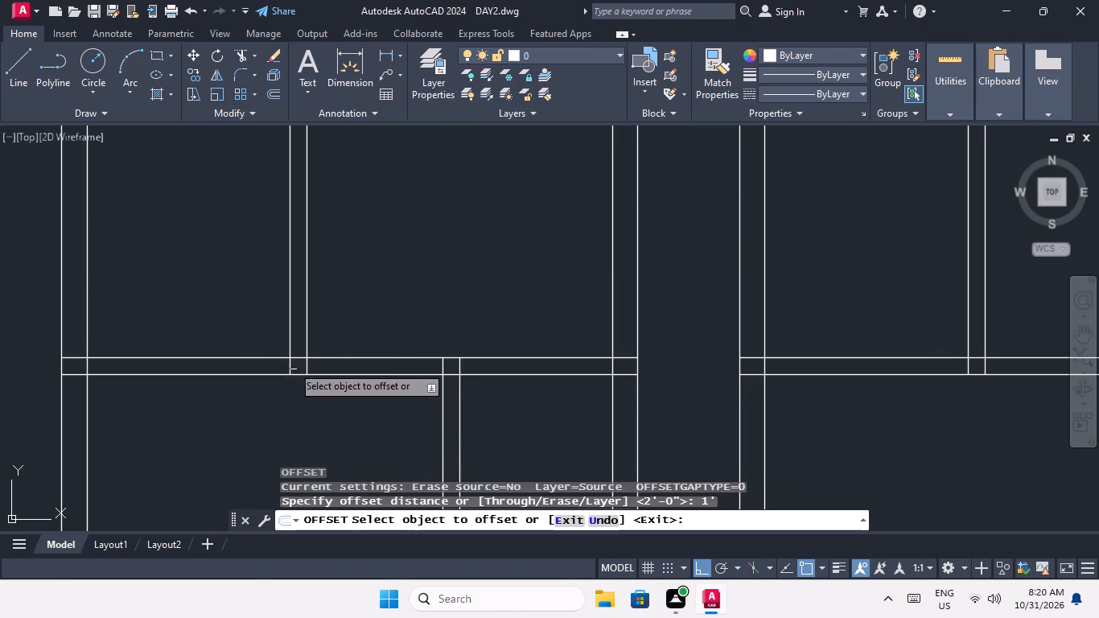
drag(290, 328, 275, 344)
click(252, 353)
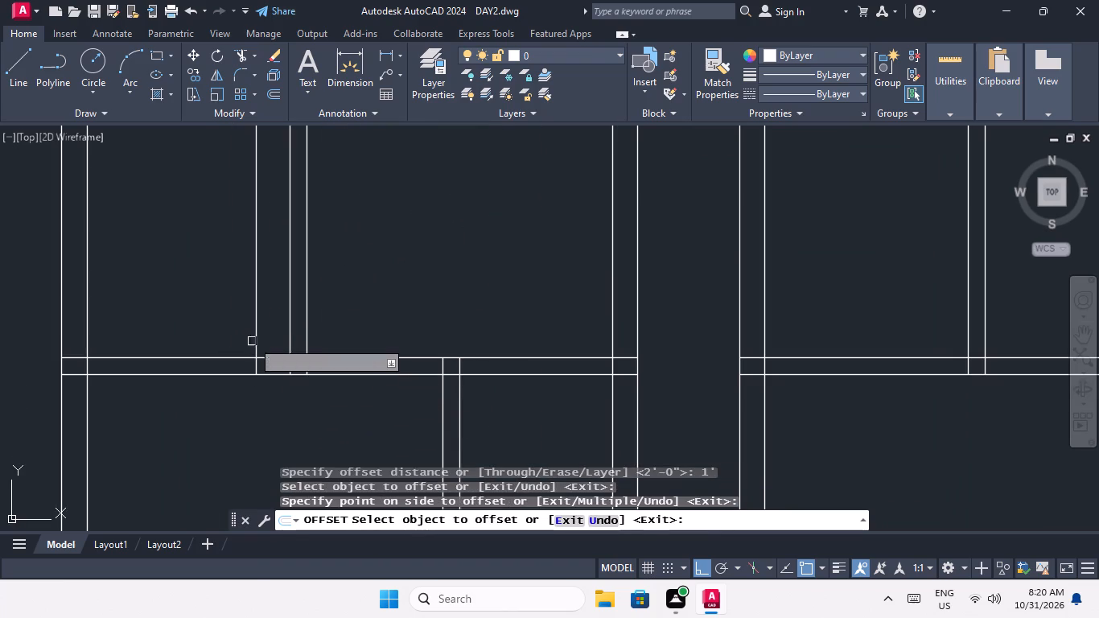
Offset the left line of the dividing partition in the right block's second room pair 1' to the left.
scroll(240, 317, down, 4)
scroll(348, 317, up, 2)
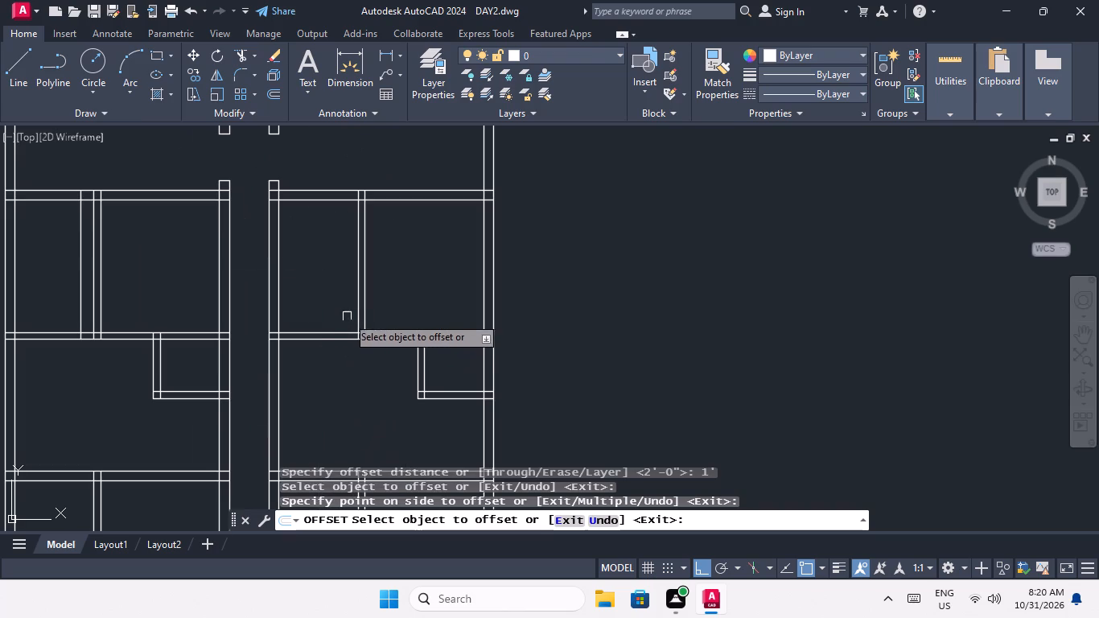
scroll(348, 316, up, 2)
drag(369, 307, 354, 314)
click(336, 321)
scroll(332, 315, down, 4)
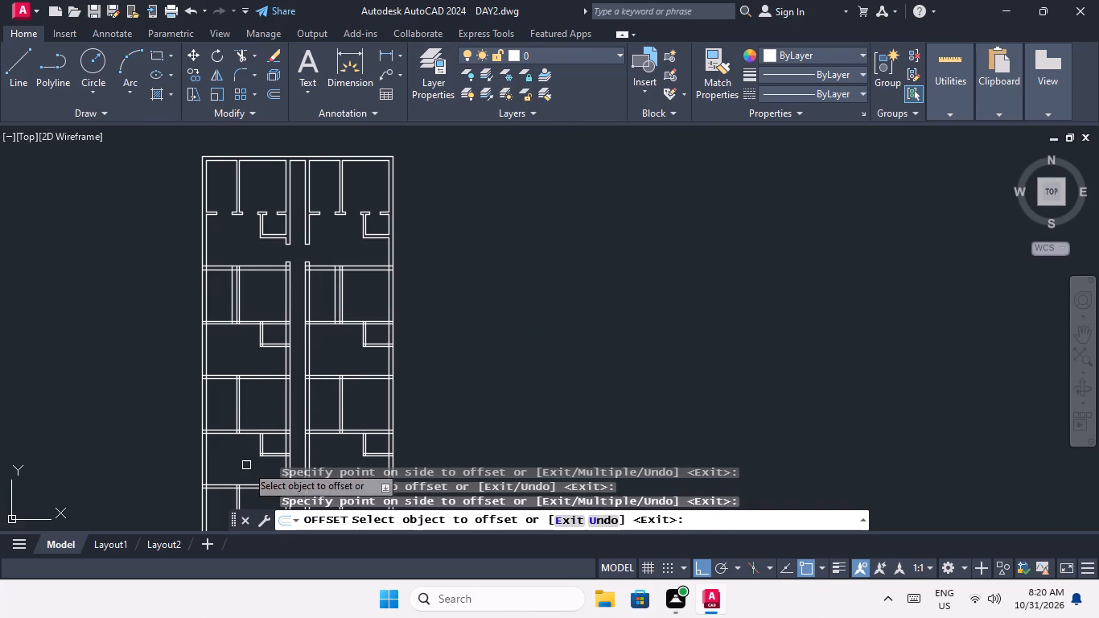
Offset the left line of the dividing partition 1' to the left in the third room pair of both blocks.
middle_drag(234, 456, 310, 374)
scroll(310, 364, up, 4)
middle_drag(326, 327, 341, 396)
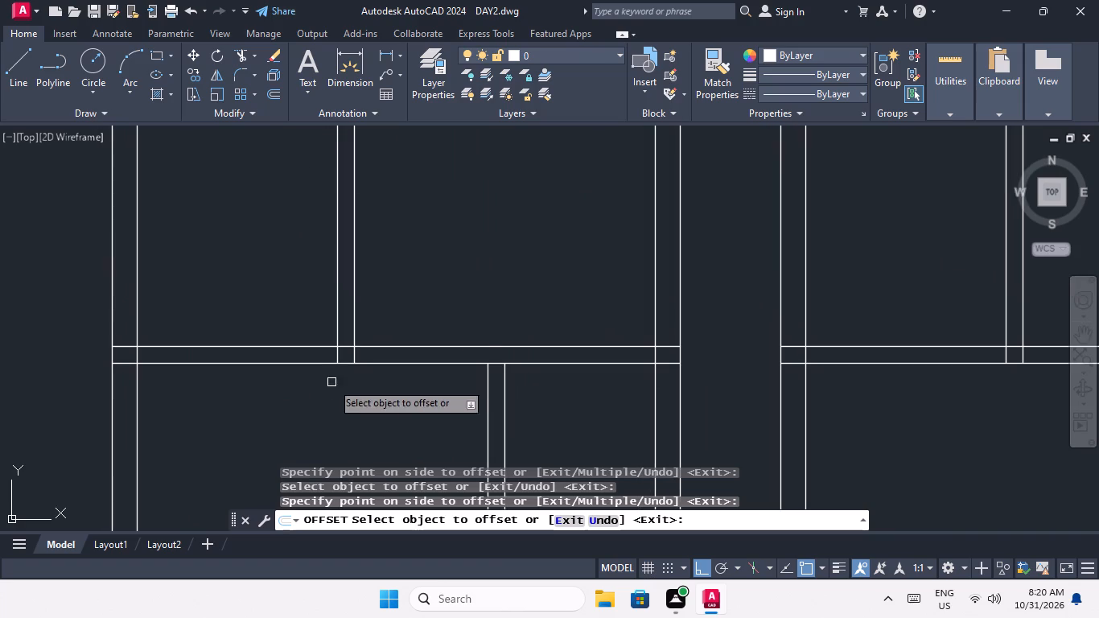
click(335, 320)
click(253, 355)
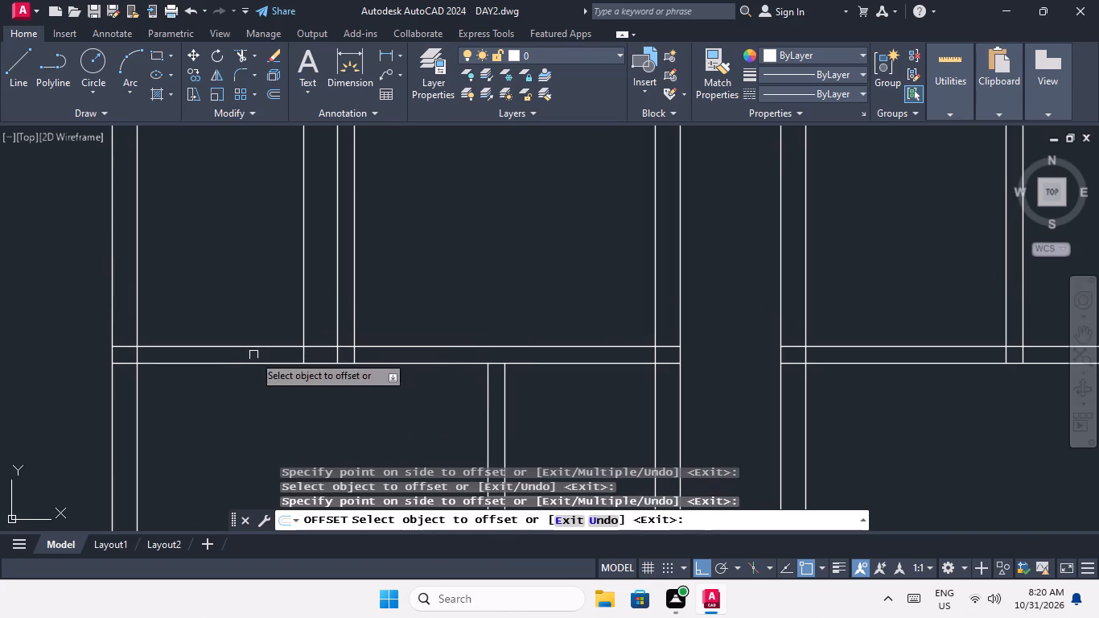
scroll(260, 361, down, 3)
scroll(444, 336, up, 4)
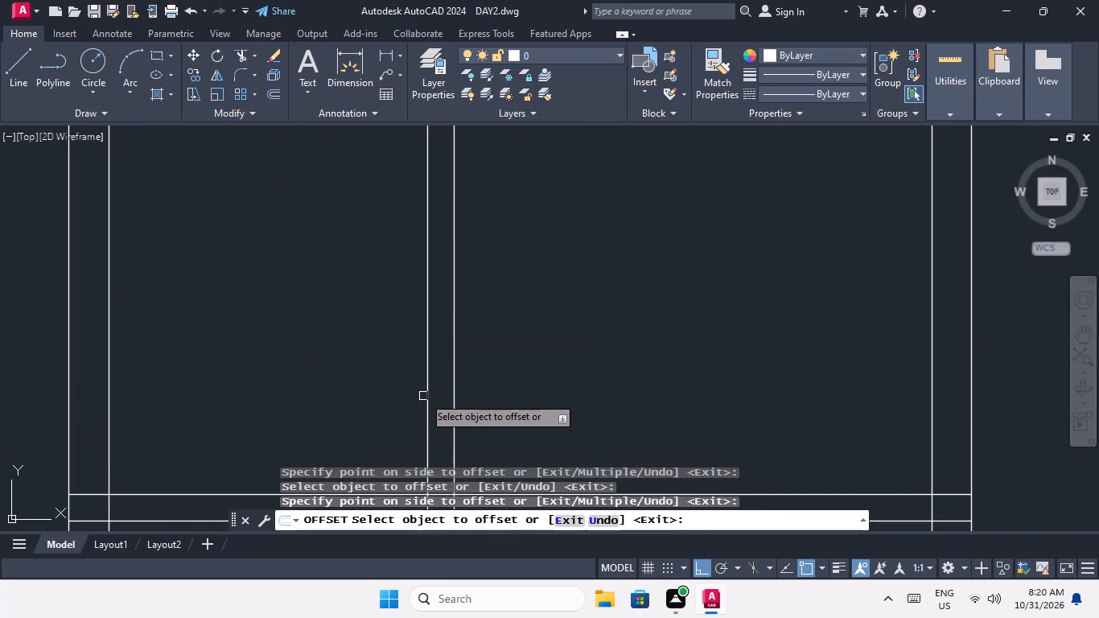
middle_drag(412, 365, 410, 221)
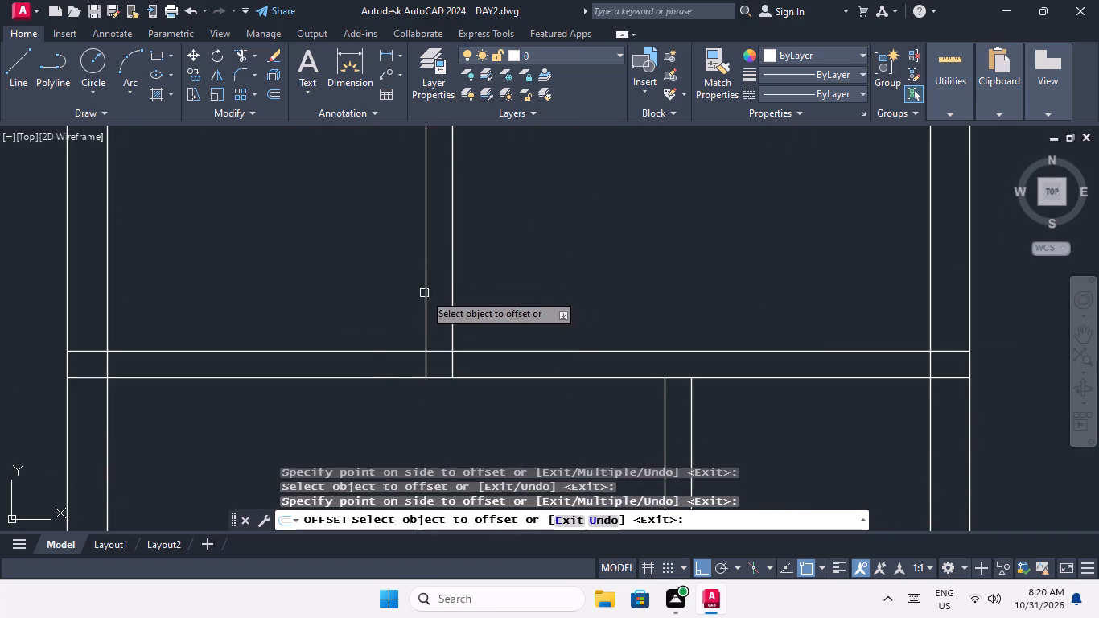
click(425, 292)
click(362, 318)
scroll(369, 303, down, 6)
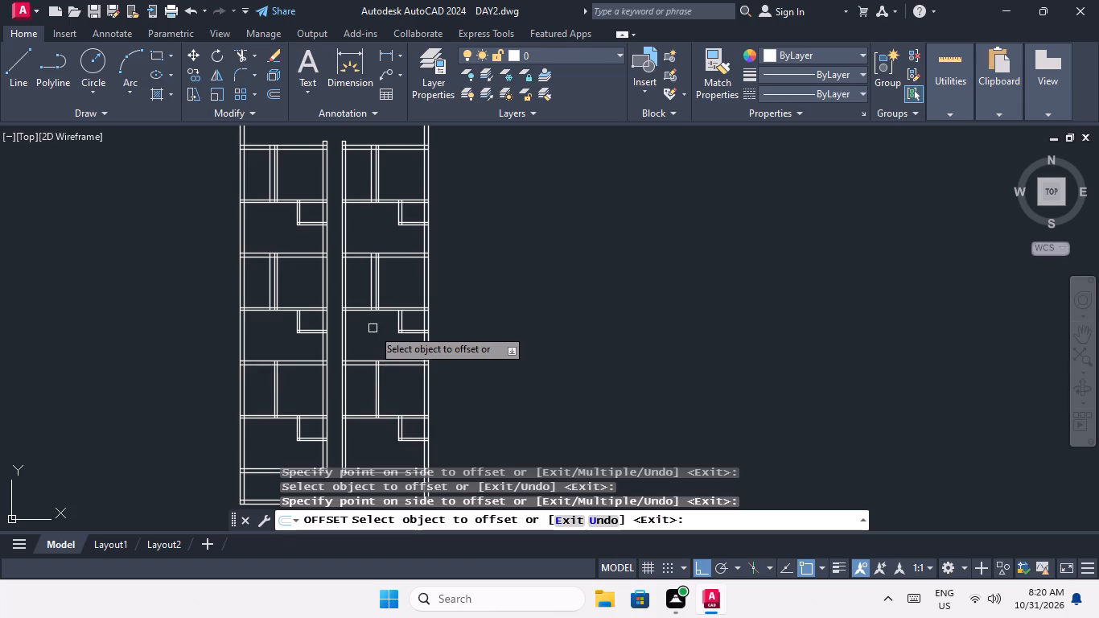
Offset the left line of the dividing partition 1' to the left in the fourth room pair of both blocks.
middle_drag(373, 331, 377, 266)
scroll(268, 356, up, 3)
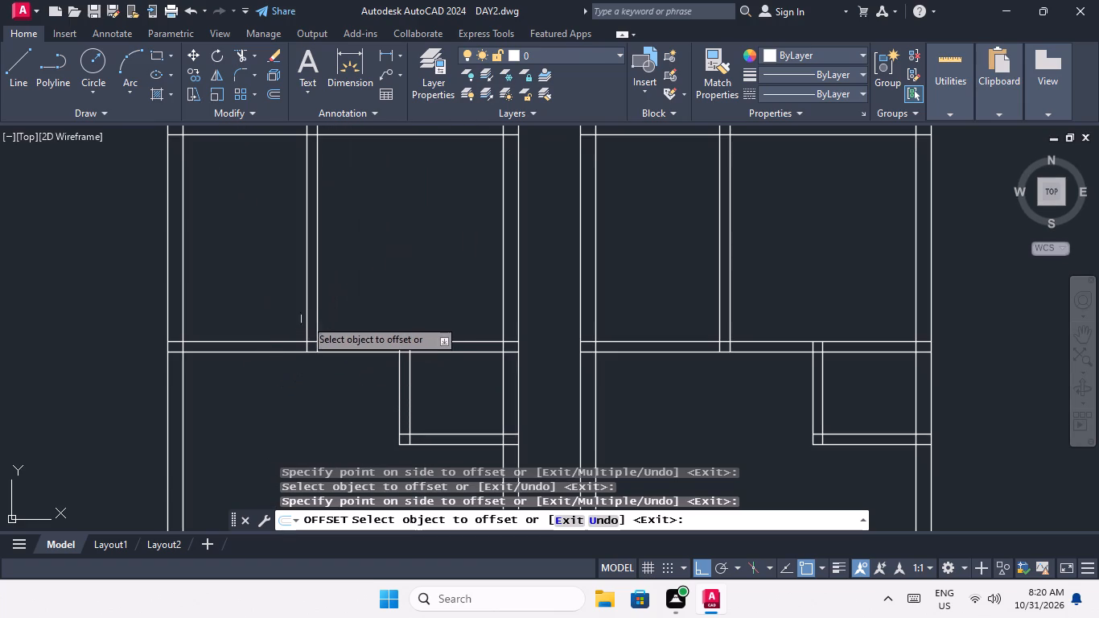
click(307, 321)
click(279, 327)
scroll(279, 322, down, 3)
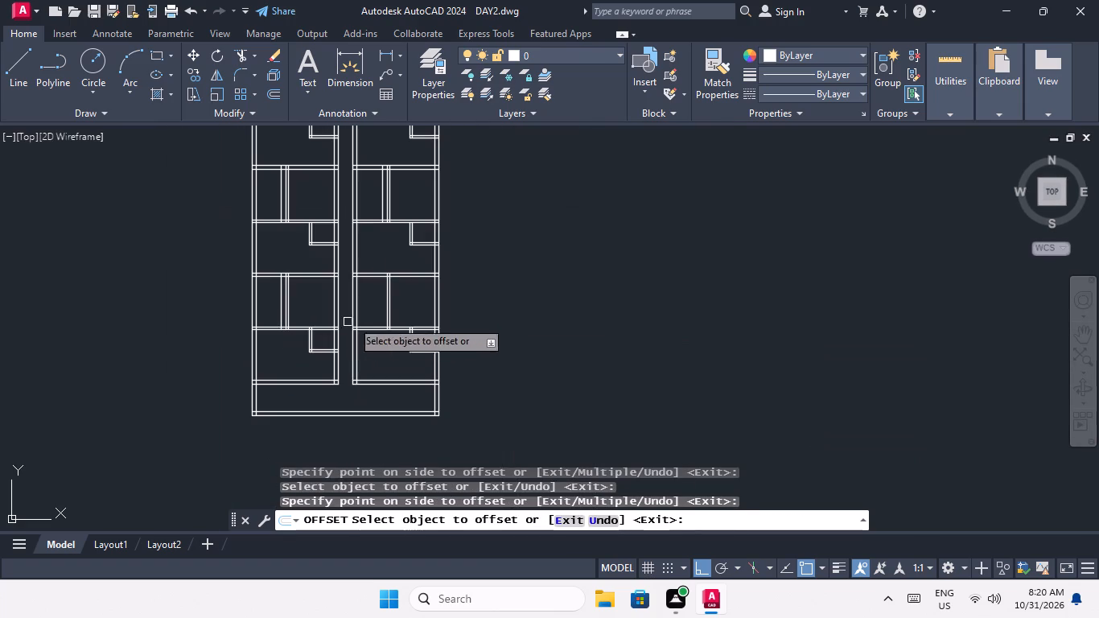
scroll(388, 318, up, 3)
drag(377, 326, 362, 334)
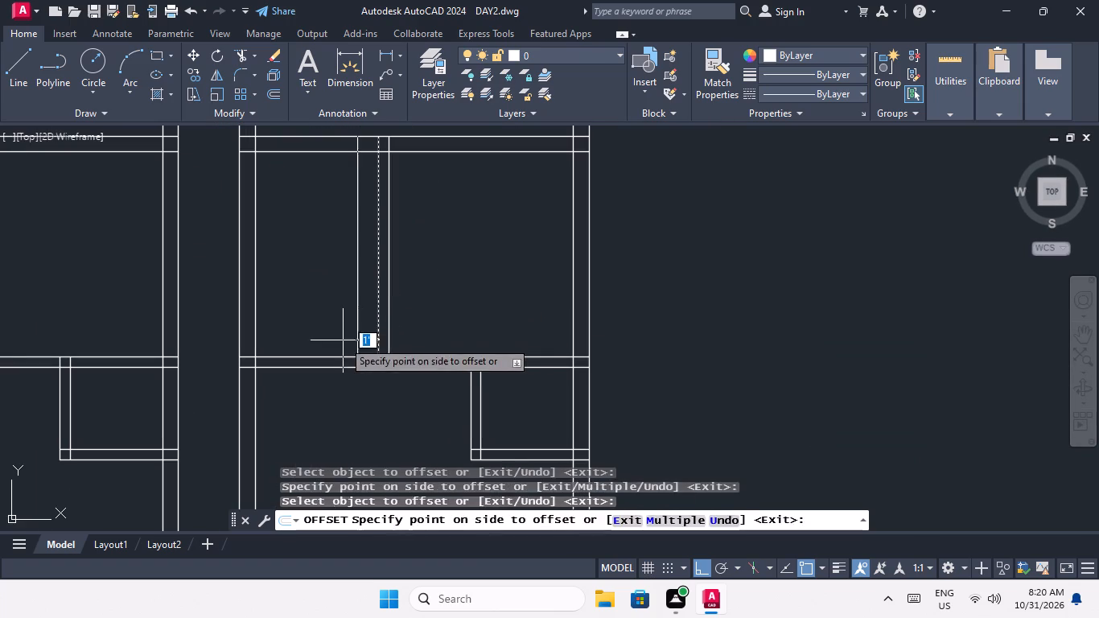
click(343, 340)
scroll(342, 342, down, 3)
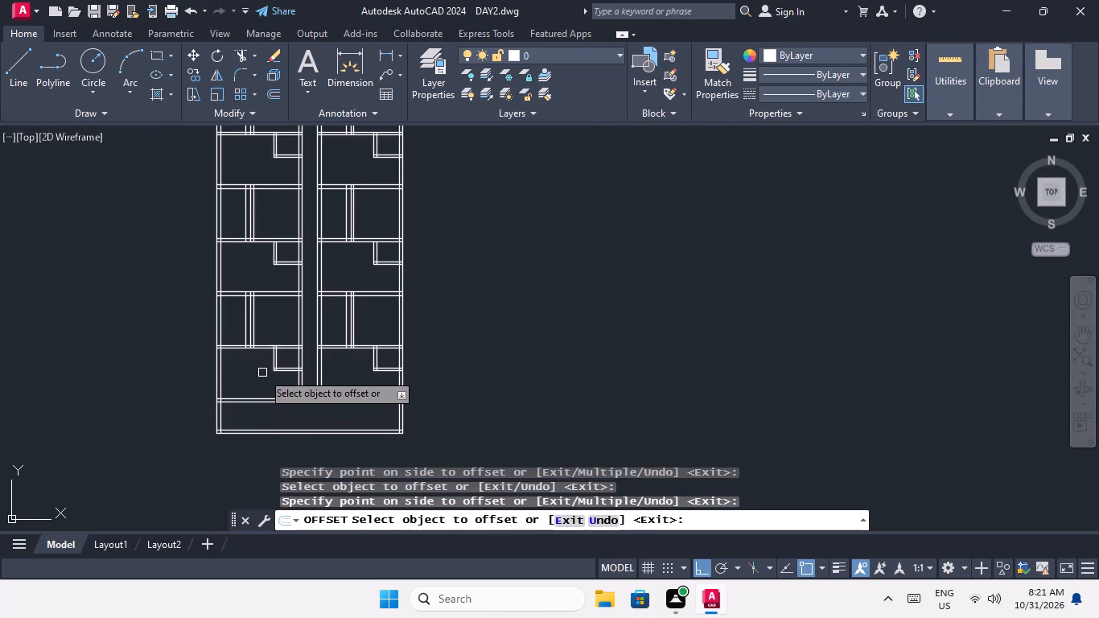
Offset the 1' offset line beside the dividing partition 3' to the left in the fourth room pair of both blocks.
key(Escape)
key(Escape)
key(o)
key(Return)
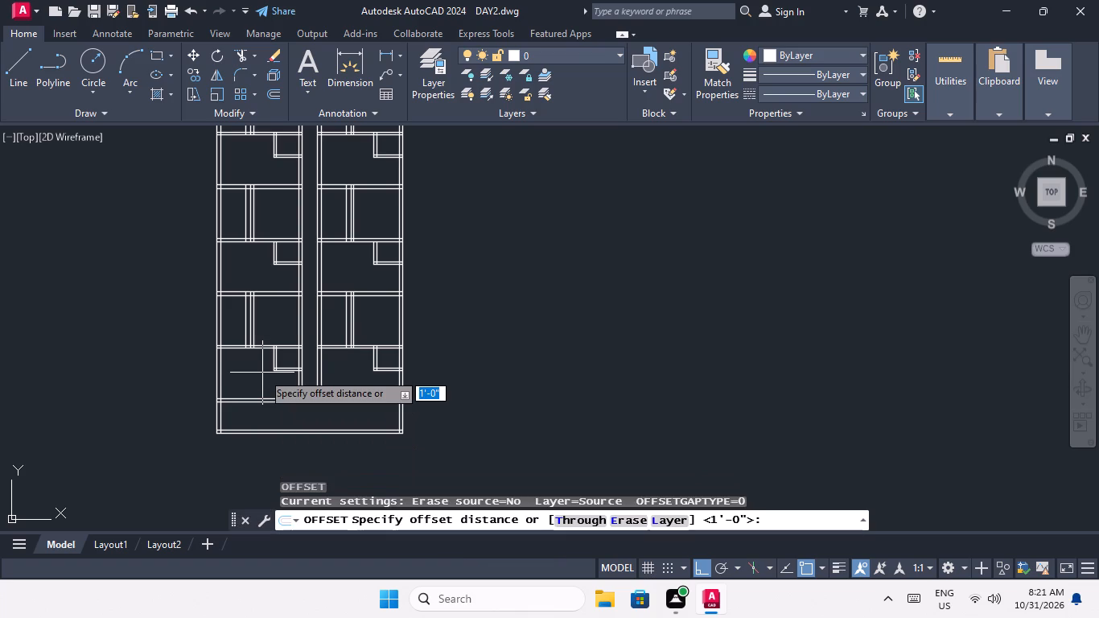
text(3')
key(Return)
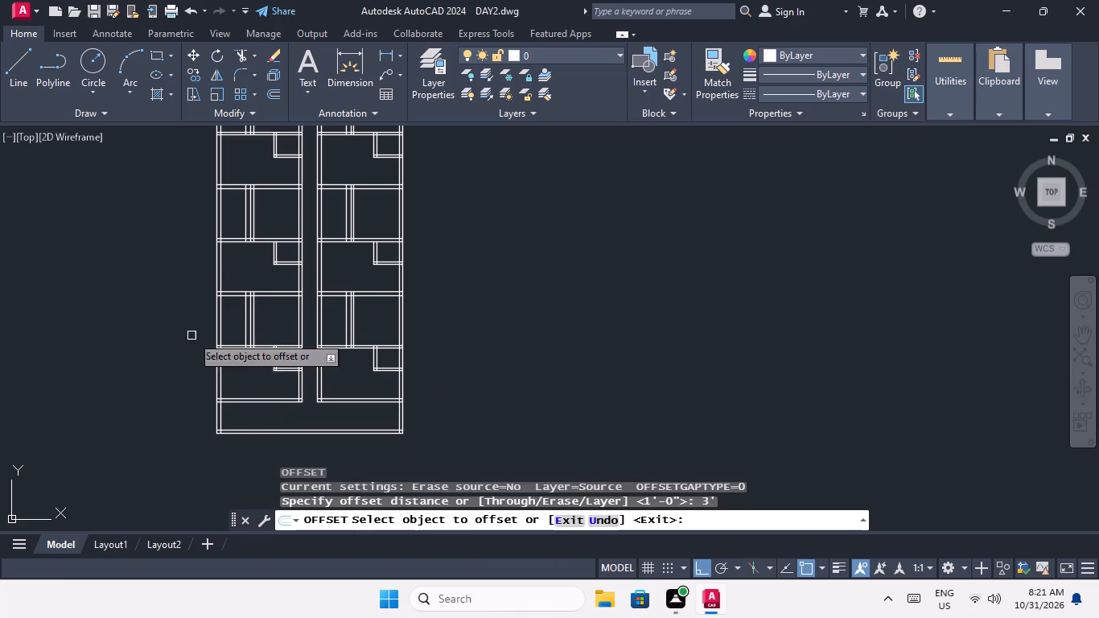
scroll(261, 329, up, 3)
middle_drag(273, 350, 320, 291)
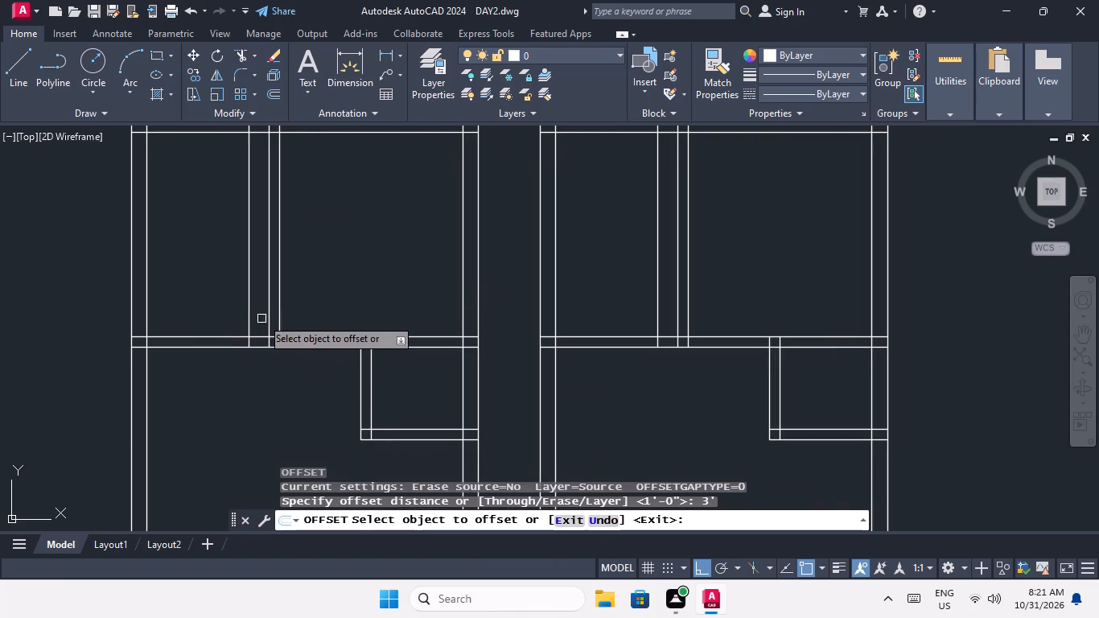
drag(246, 304, 233, 323)
click(201, 357)
scroll(202, 358, down, 1)
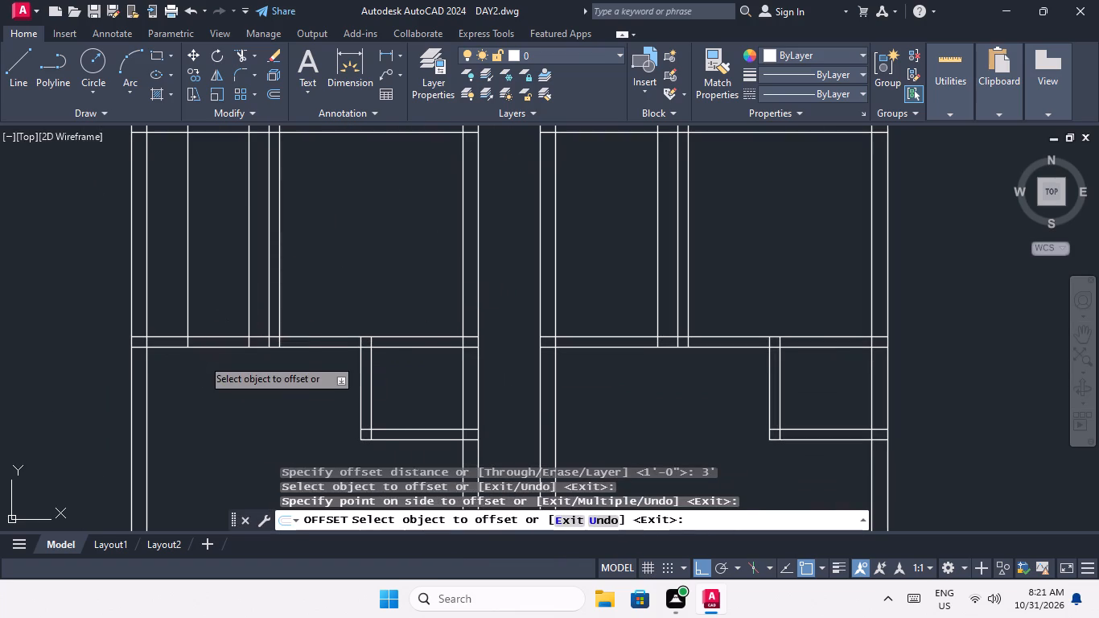
scroll(202, 358, down, 2)
scroll(307, 332, up, 4)
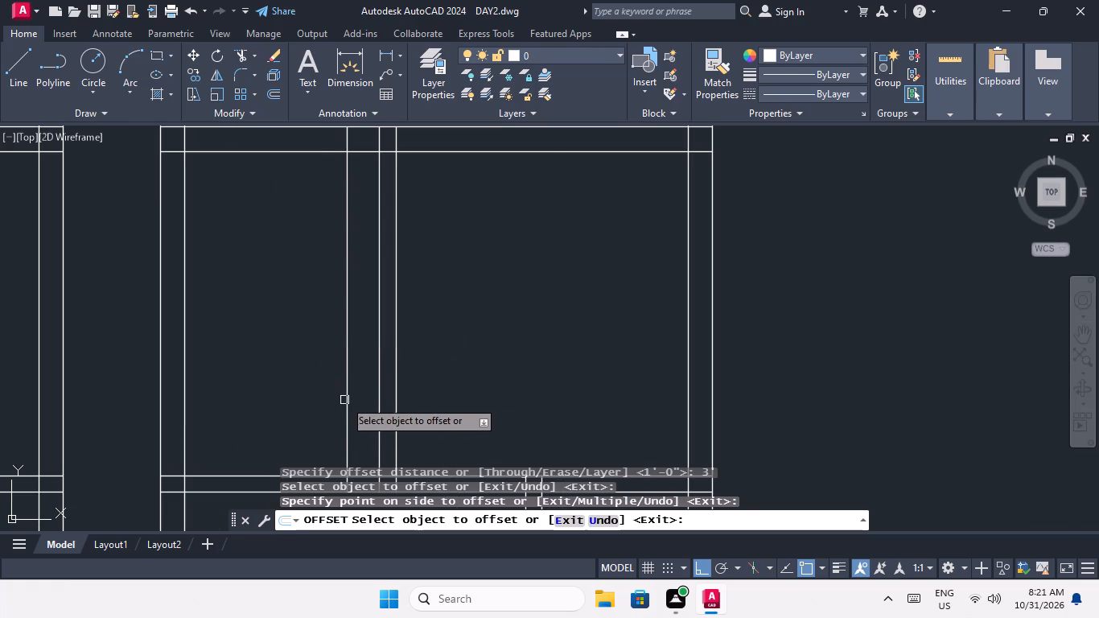
click(344, 400)
click(289, 416)
scroll(298, 346, down, 4)
Offset the 1' offset line beside the dividing partition 3' to the left in the third room pair of both blocks.
middle_drag(337, 339, 339, 391)
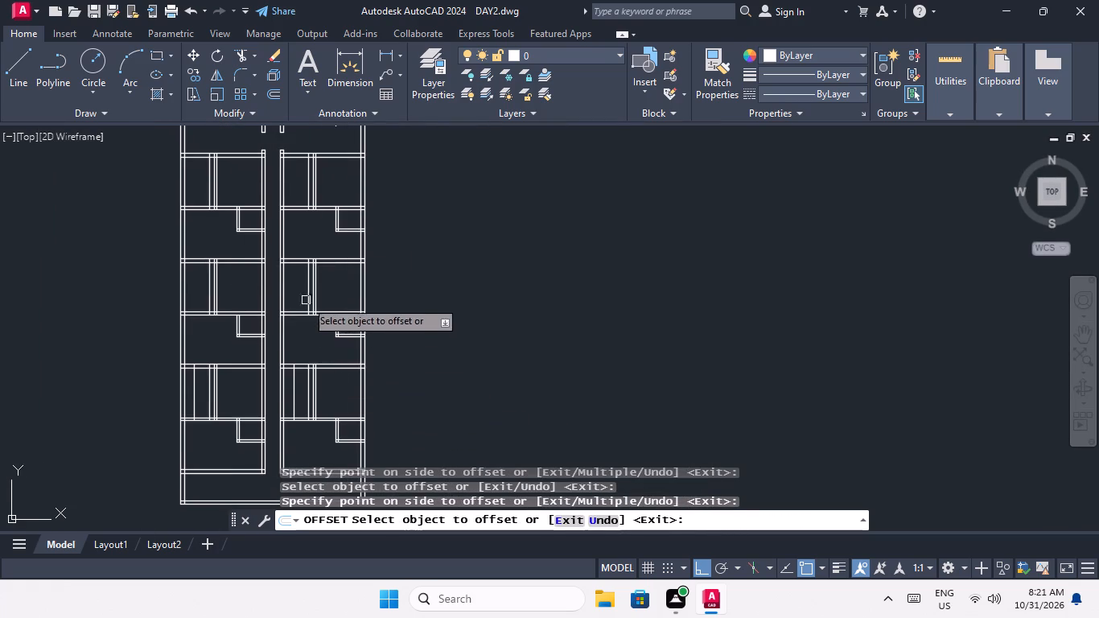
scroll(303, 296, up, 3)
drag(317, 325, 298, 339)
click(278, 346)
scroll(279, 347, down, 3)
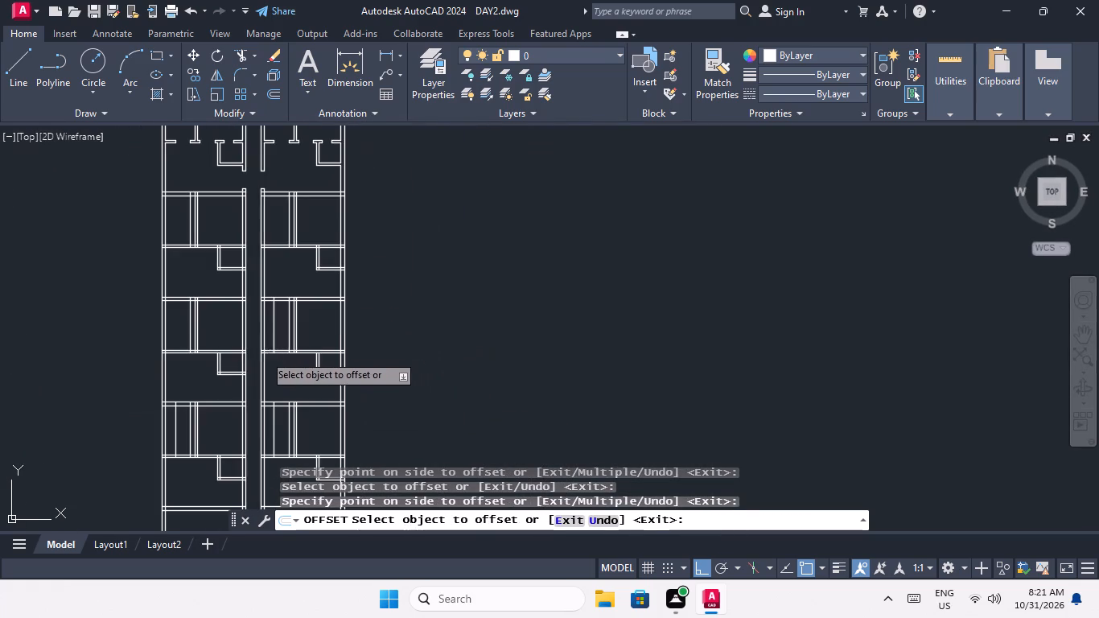
scroll(183, 344, up, 3)
drag(211, 349, 196, 357)
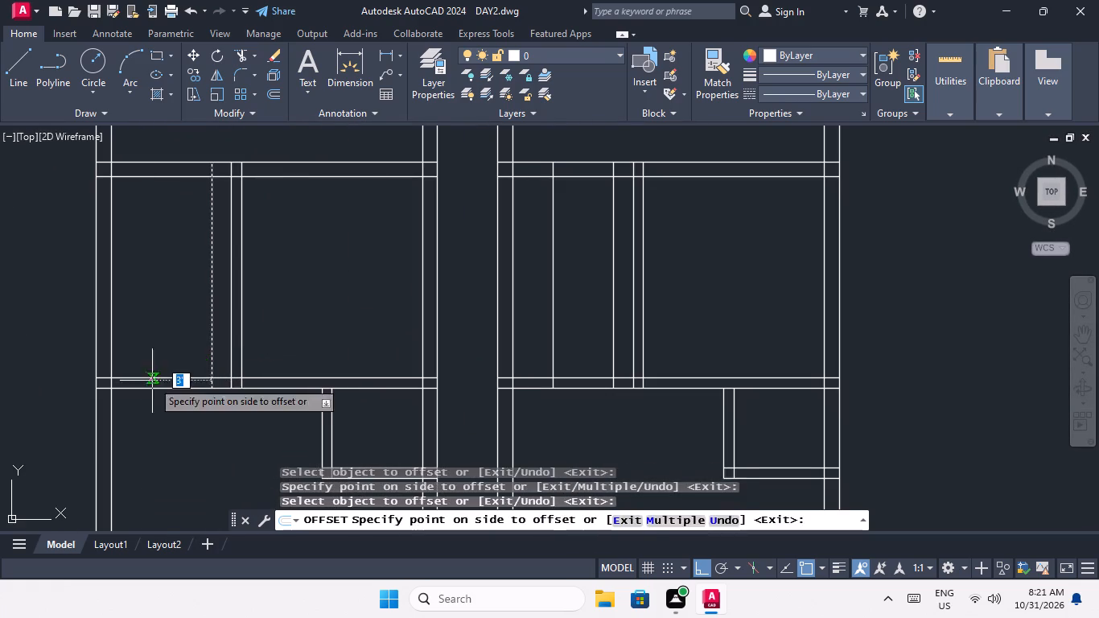
click(148, 382)
Offset the 1' offset line beside the dividing partition 3' to the left in the second room pair of both blocks.
scroll(163, 369, down, 4)
scroll(236, 288, up, 4)
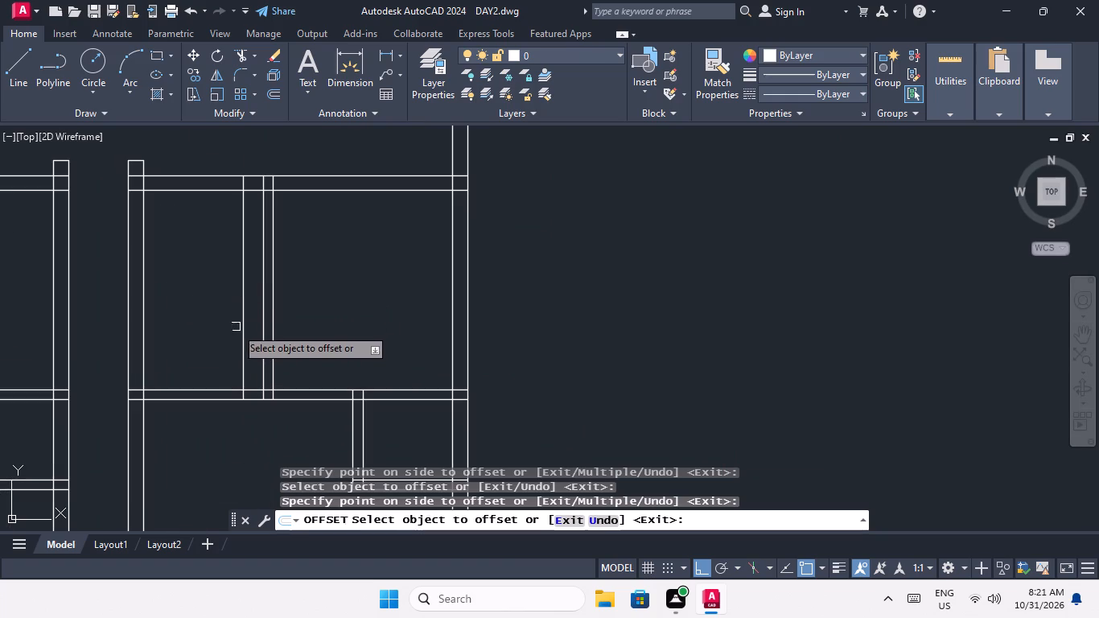
click(244, 331)
click(220, 344)
scroll(213, 347, down, 3)
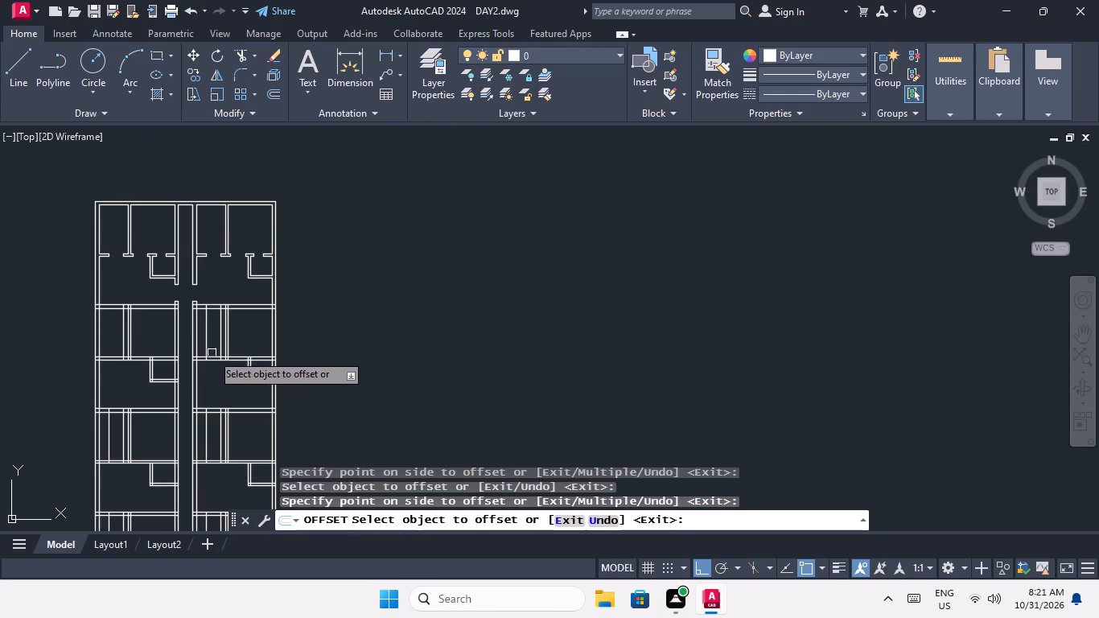
middle_drag(212, 397, 285, 385)
middle_click(307, 385)
scroll(193, 322, up, 3)
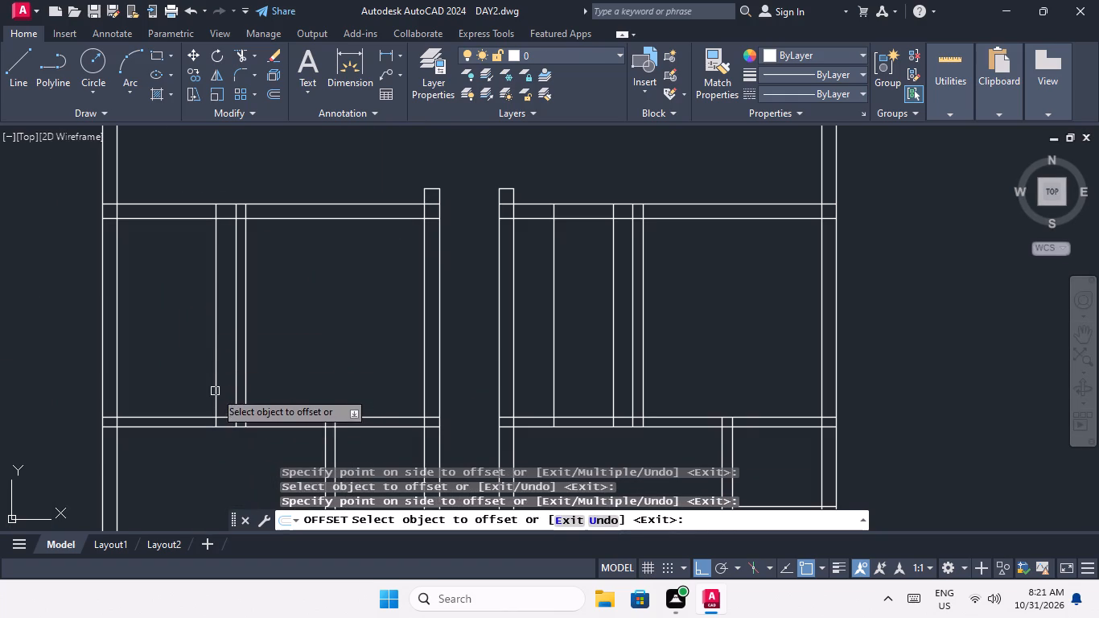
click(215, 391)
click(183, 399)
scroll(189, 388, down, 1)
key(Escape)
key(Escape)
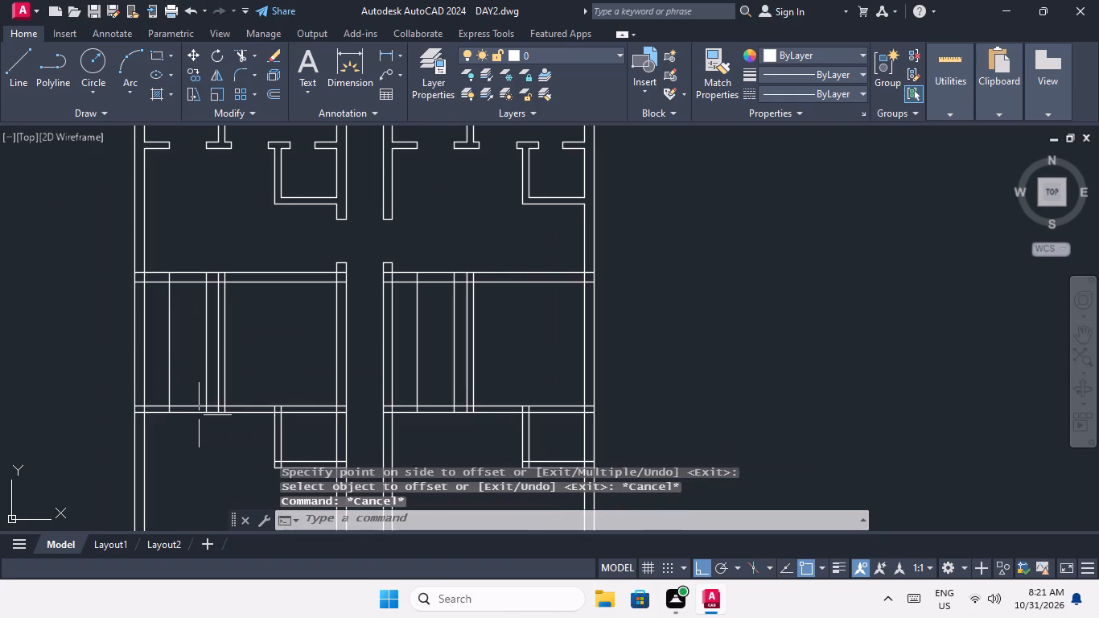
Trim the offset lines and lower partition to cut a 3' door opening in the left block's second room pair.
key(t)
text(R)
key(space)
key(space)
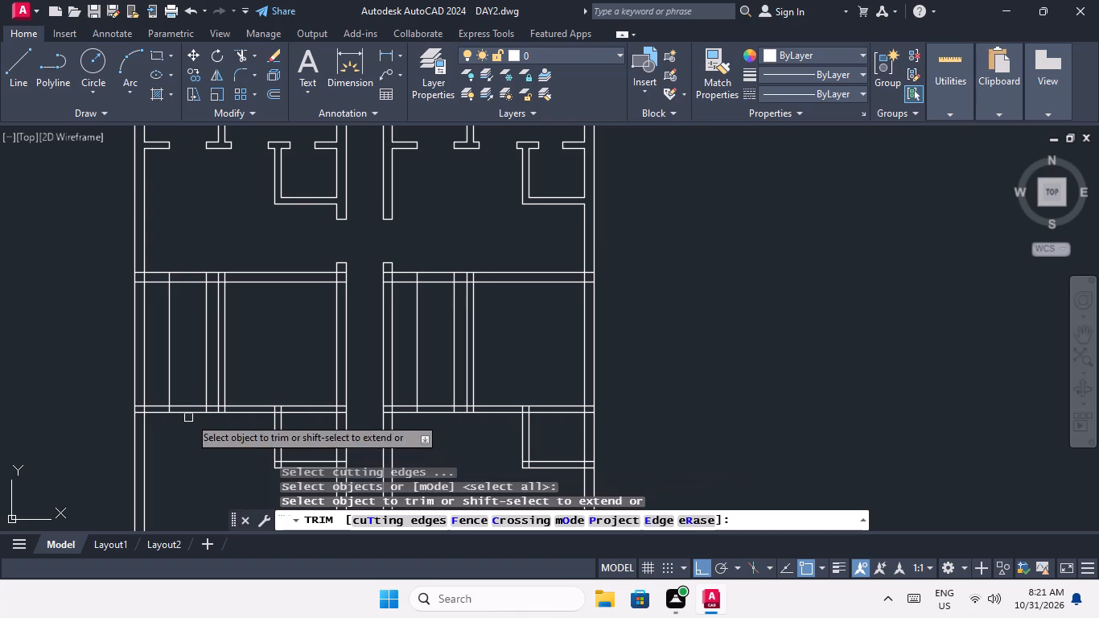
scroll(193, 403, up, 3)
middle_drag(196, 452, 257, 347)
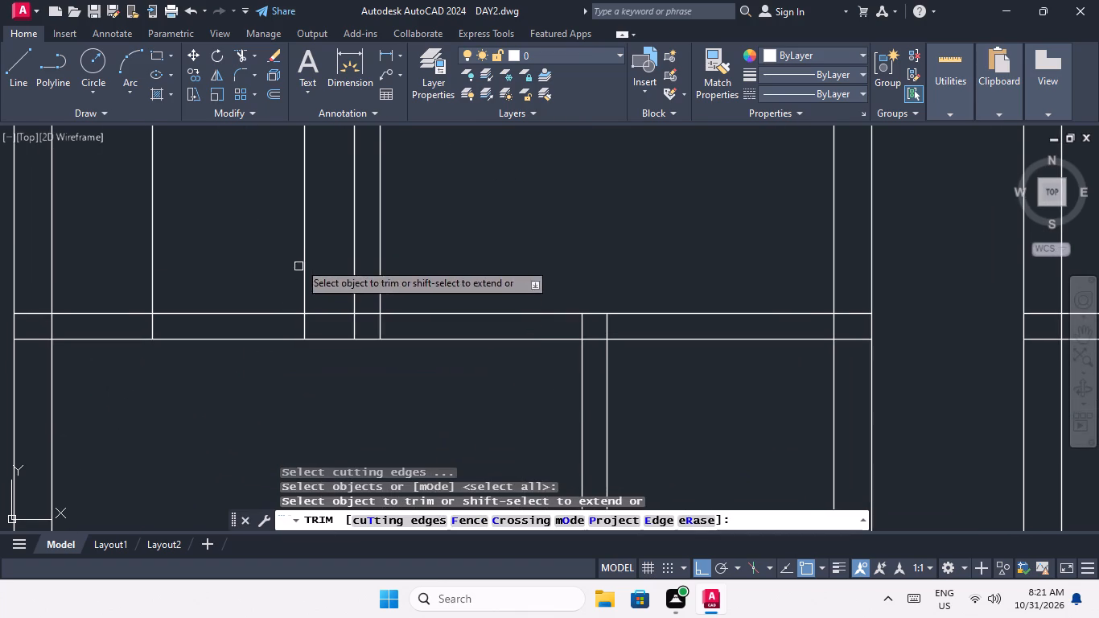
drag(323, 249, 306, 260)
click(88, 247)
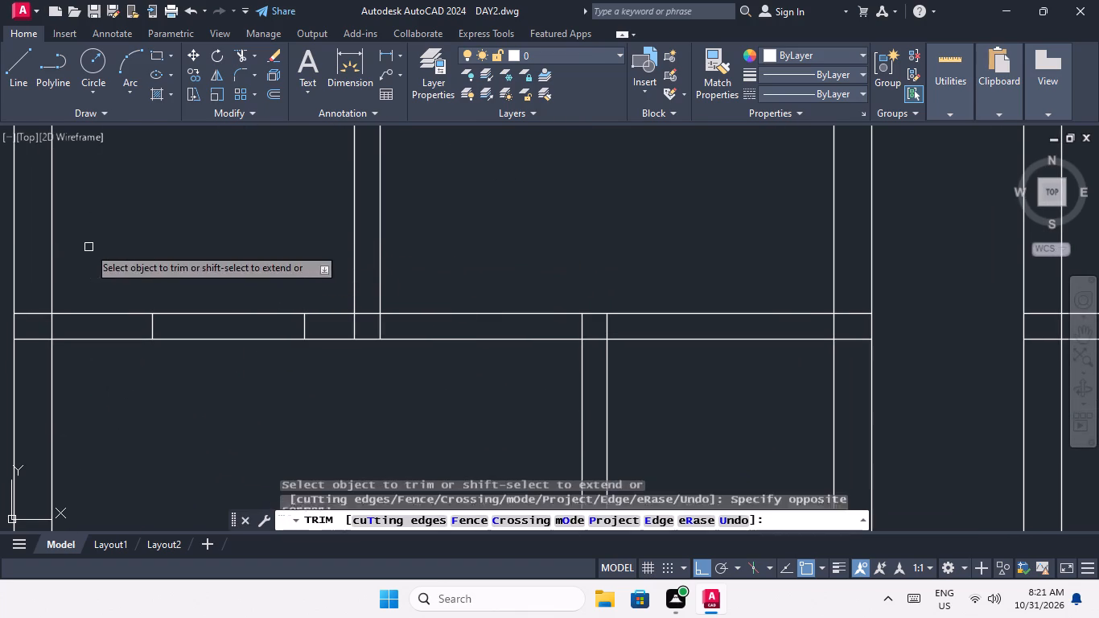
drag(248, 358, 249, 347)
click(212, 247)
Trim the offset lines and lower partition to cut a 3' door opening in the right block's second room pair.
scroll(217, 256, down, 3)
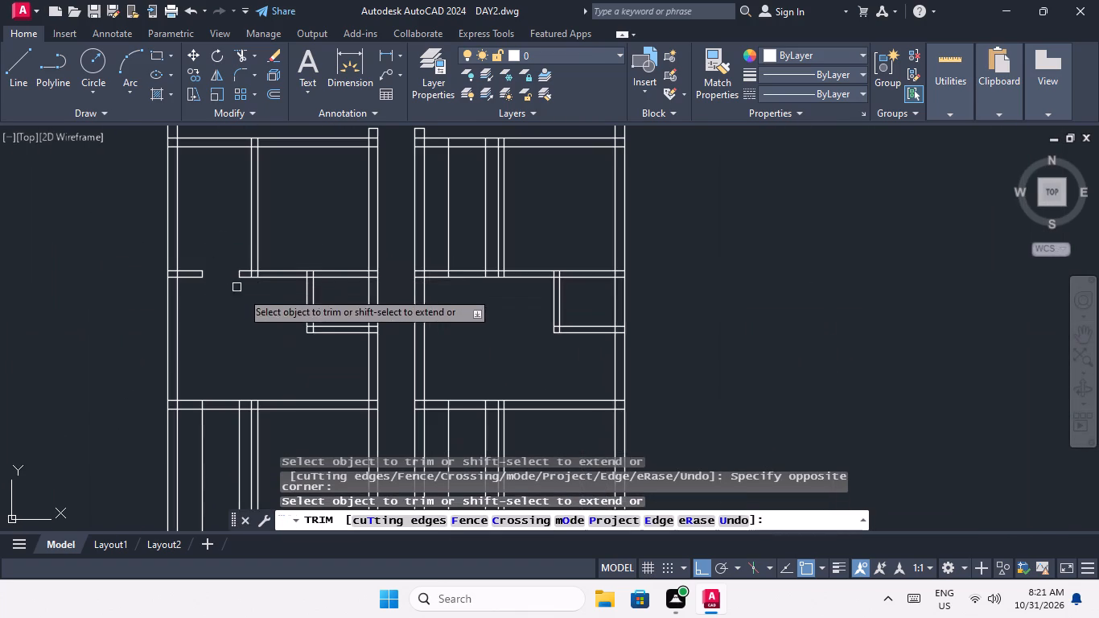
middle_drag(258, 301, 203, 334)
scroll(446, 294, up, 4)
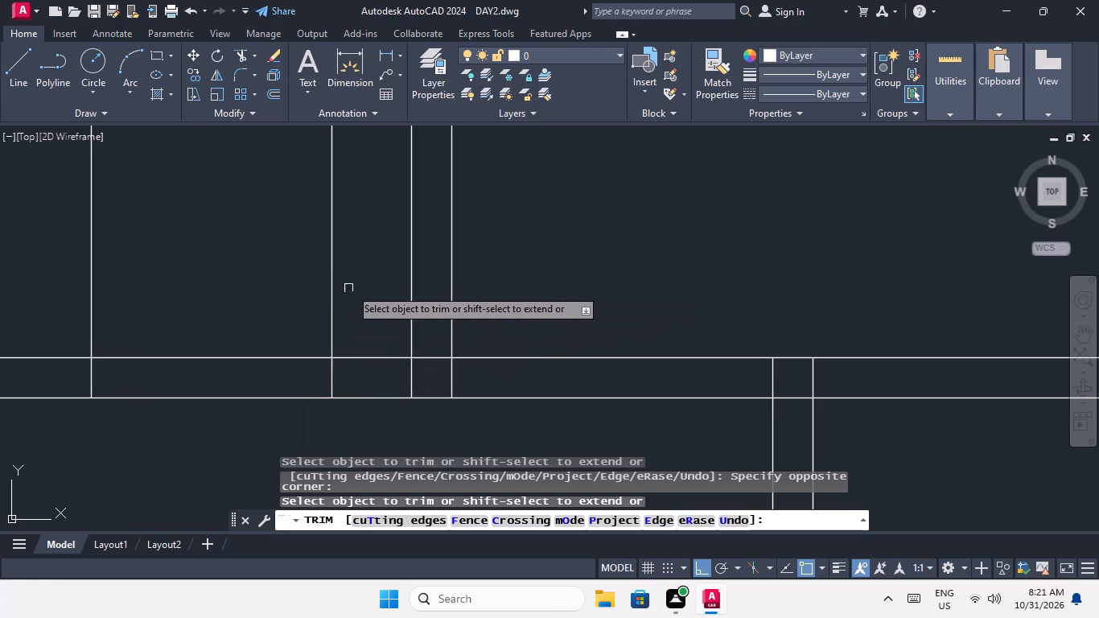
drag(355, 277, 270, 288)
drag(7, 258, 14, 267)
click(200, 426)
click(175, 323)
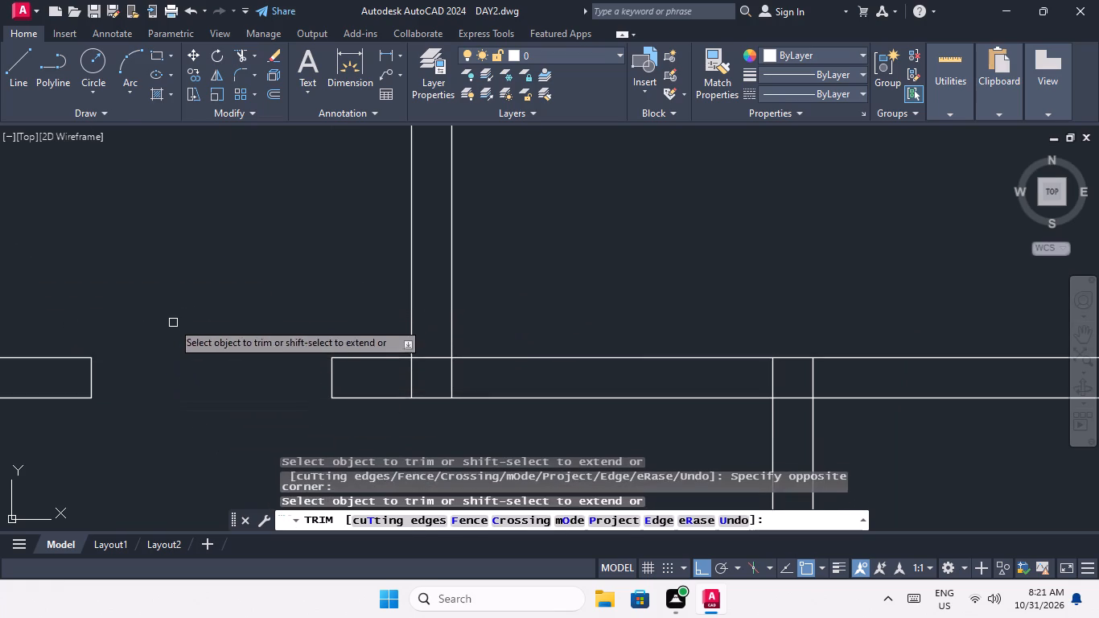
Trim the offset lines and lower partition to cut a 3' door opening in the left block's third room pair.
scroll(173, 311, down, 4)
middle_drag(175, 360, 225, 328)
scroll(228, 335, down, 2)
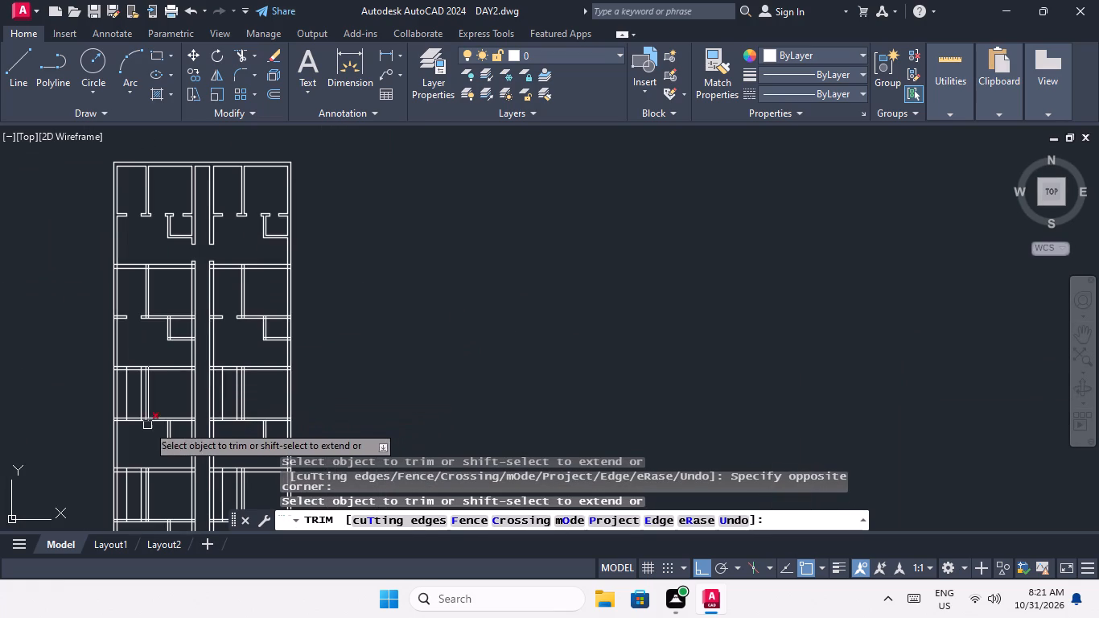
middle_drag(158, 438, 226, 388)
scroll(201, 369, up, 7)
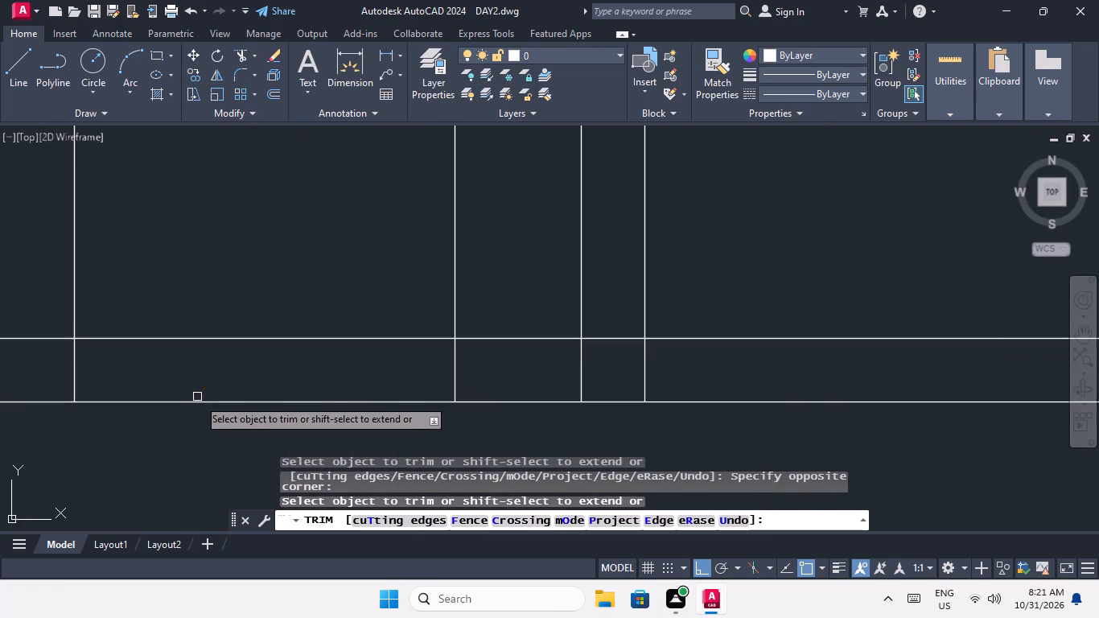
middle_drag(202, 447, 220, 417)
drag(504, 215, 381, 233)
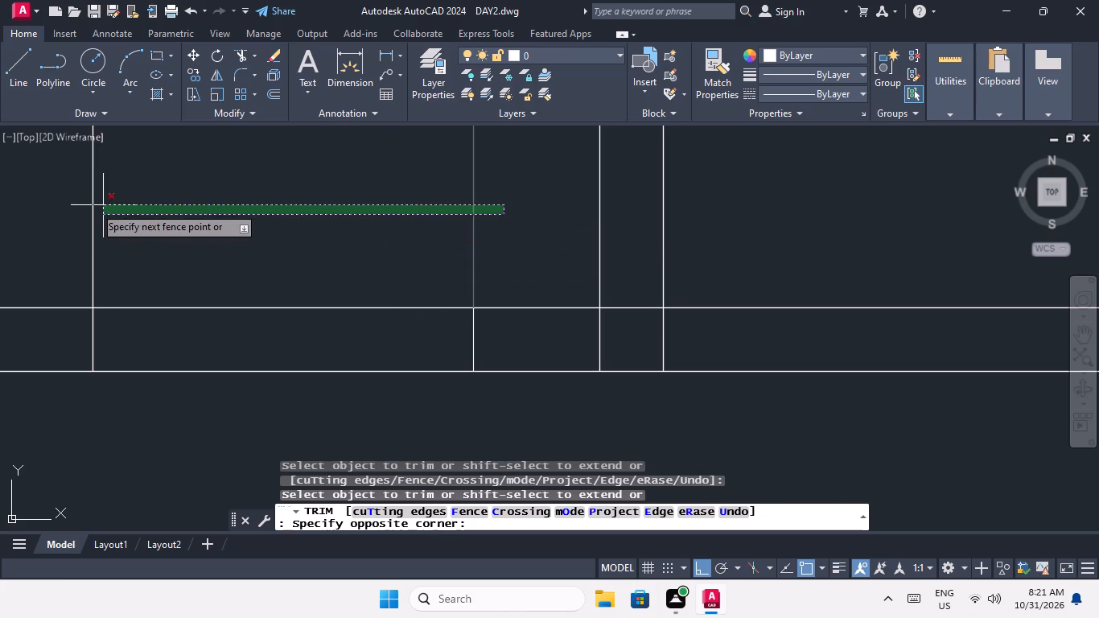
click(56, 208)
click(326, 409)
click(259, 277)
Trim the offset lines and lower partition to cut a 3' door opening in the right block's third room pair.
scroll(259, 277, down, 3)
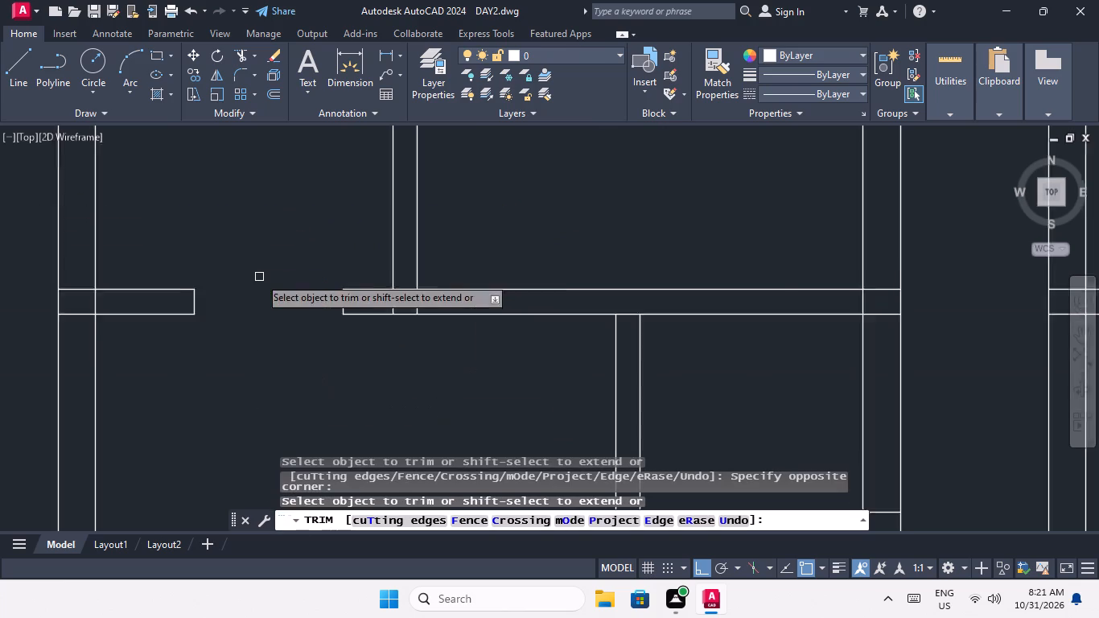
scroll(259, 277, down, 1)
middle_drag(240, 317, 226, 317)
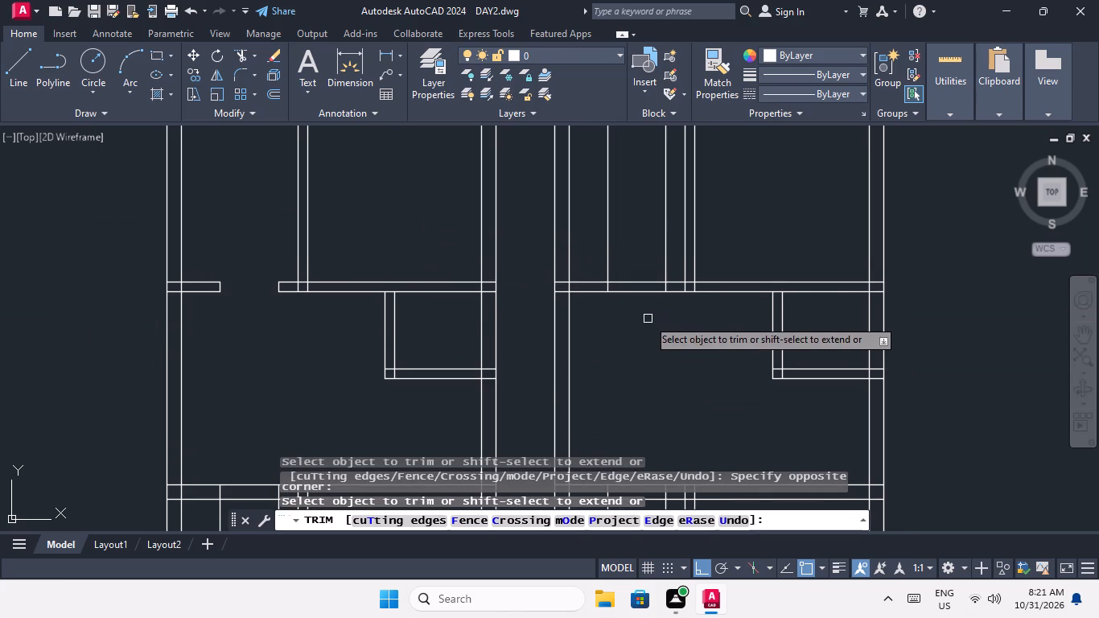
middle_drag(644, 328, 305, 327)
scroll(288, 297, up, 2)
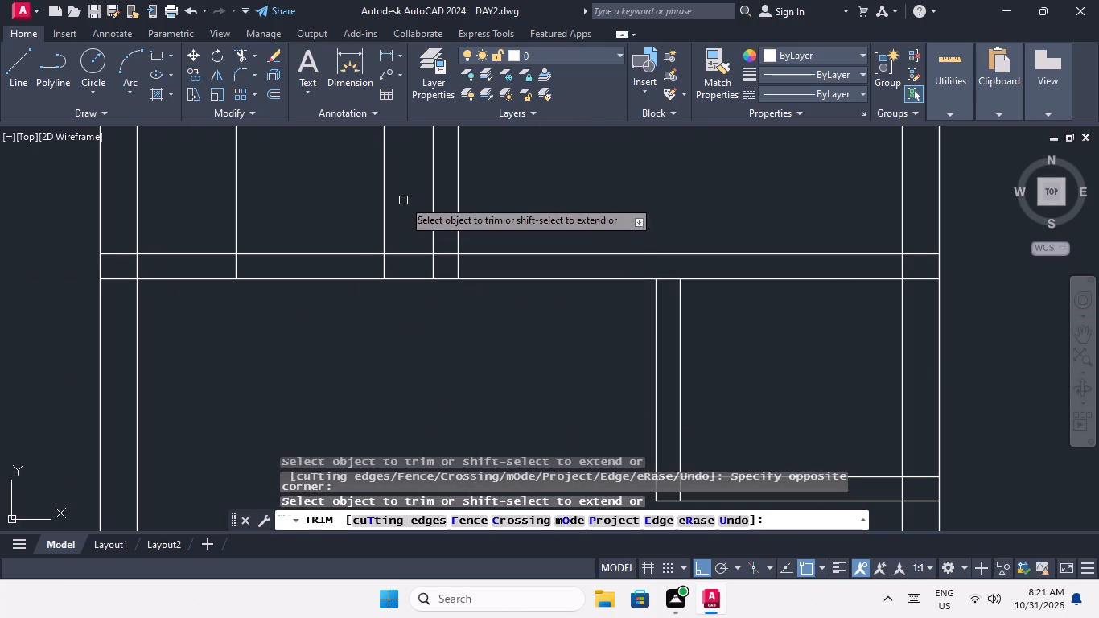
drag(403, 200, 339, 198)
drag(208, 198, 220, 221)
drag(319, 305, 303, 261)
click(292, 225)
Trim the offset lines and lower partition to cut a 3' door opening in the left block's fourth room pair.
scroll(297, 249, down, 4)
middle_drag(308, 293, 348, 253)
scroll(348, 266, down, 1)
scroll(253, 349, up, 3)
middle_drag(245, 329, 360, 274)
scroll(362, 276, up, 3)
middle_drag(359, 264, 348, 399)
drag(438, 201, 353, 220)
click(159, 220)
drag(341, 344, 335, 320)
click(305, 242)
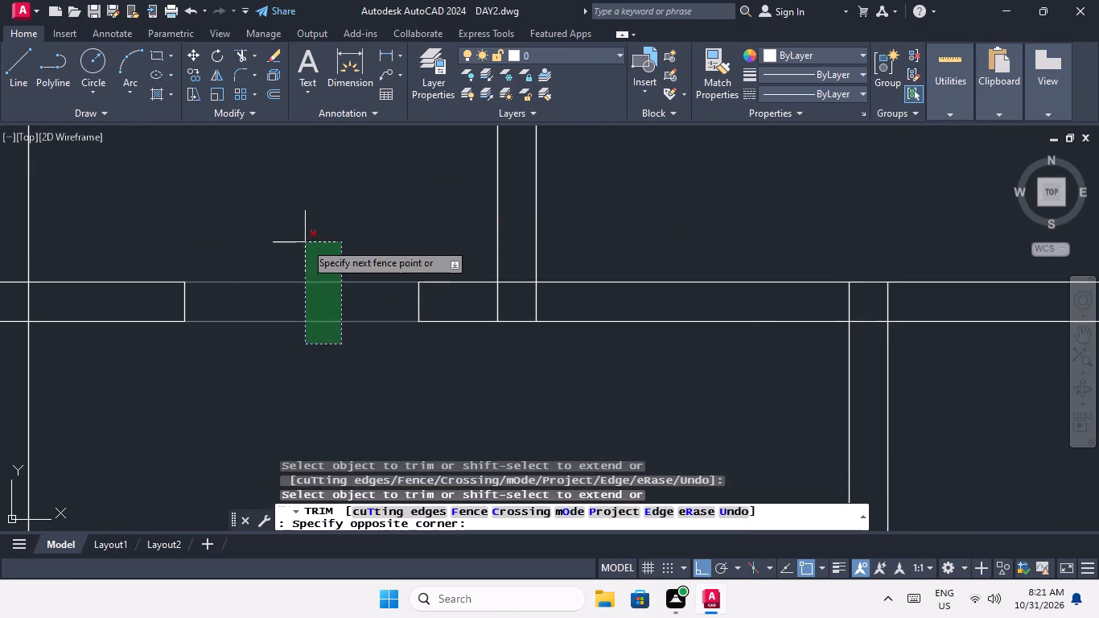
Trim the offset lines and lower partition to cut a 3' door opening in the right block's fourth room pair.
scroll(302, 266, down, 3)
middle_drag(319, 369, 196, 402)
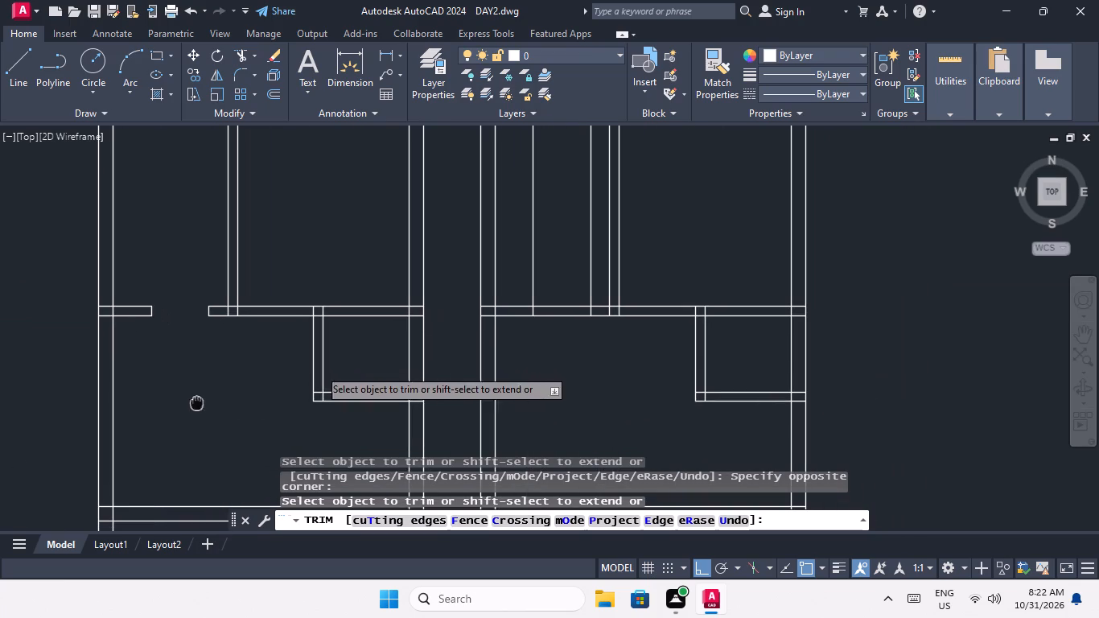
scroll(558, 335, up, 2)
middle_drag(555, 340, 335, 314)
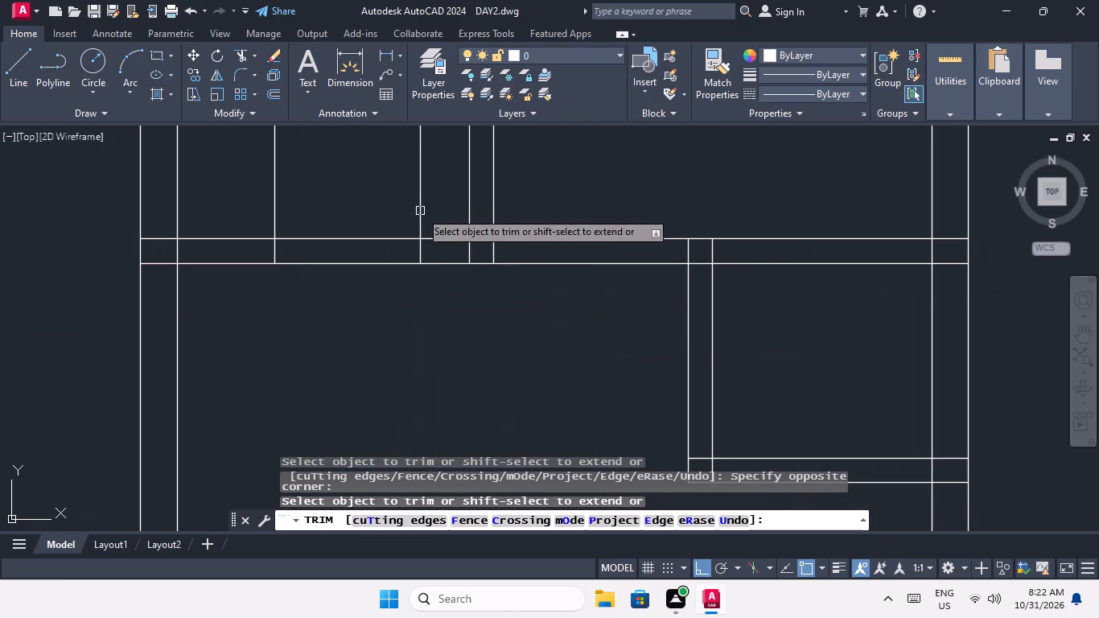
drag(436, 192, 397, 196)
click(256, 189)
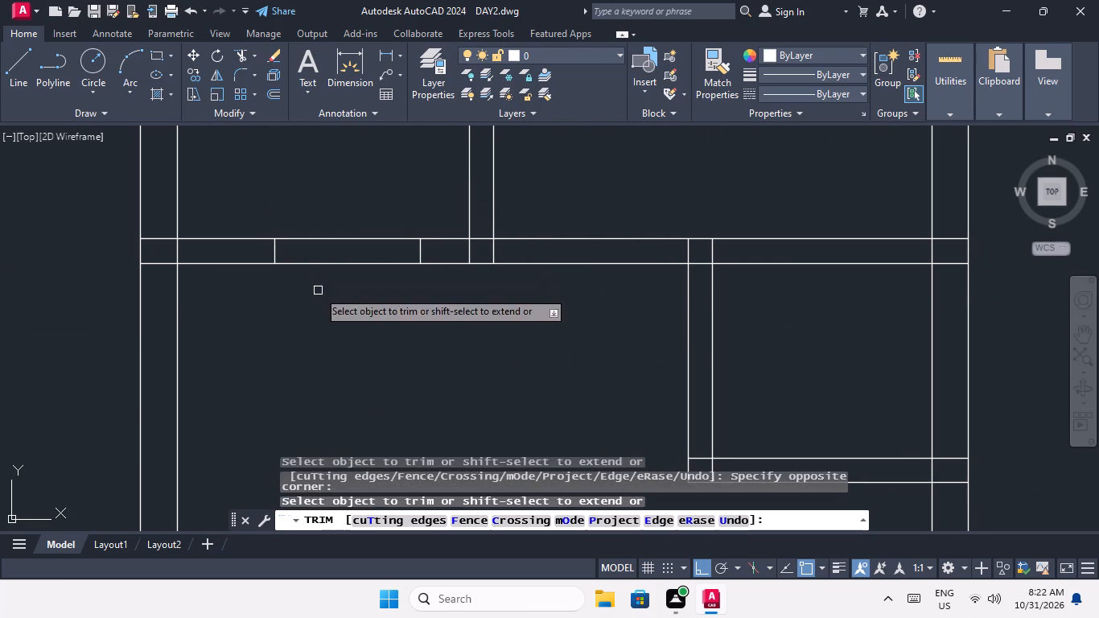
click(318, 290)
click(325, 225)
scroll(326, 228, down, 2)
scroll(355, 299, down, 1)
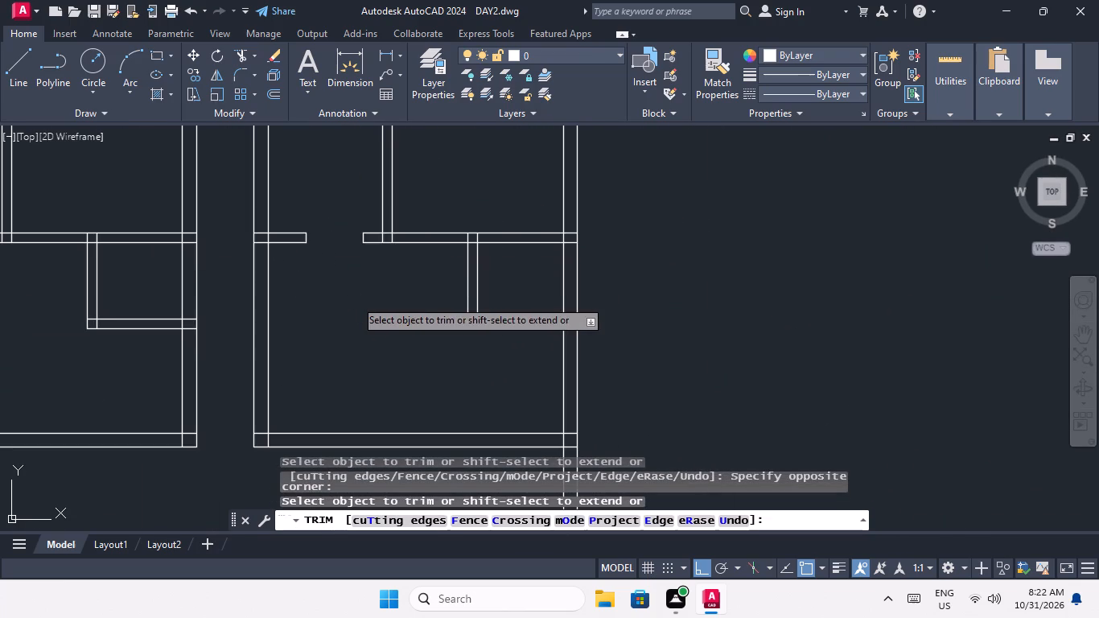
scroll(353, 304, down, 1)
middle_drag(355, 296, 347, 401)
scroll(344, 355, down, 1)
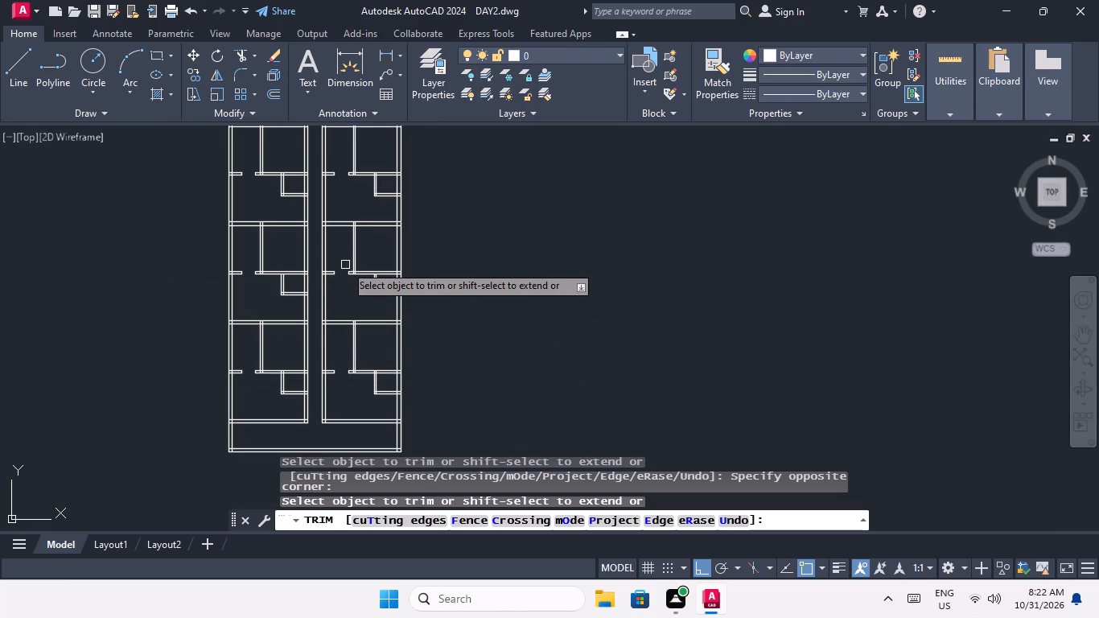
middle_drag(286, 246, 286, 378)
key(Escape)
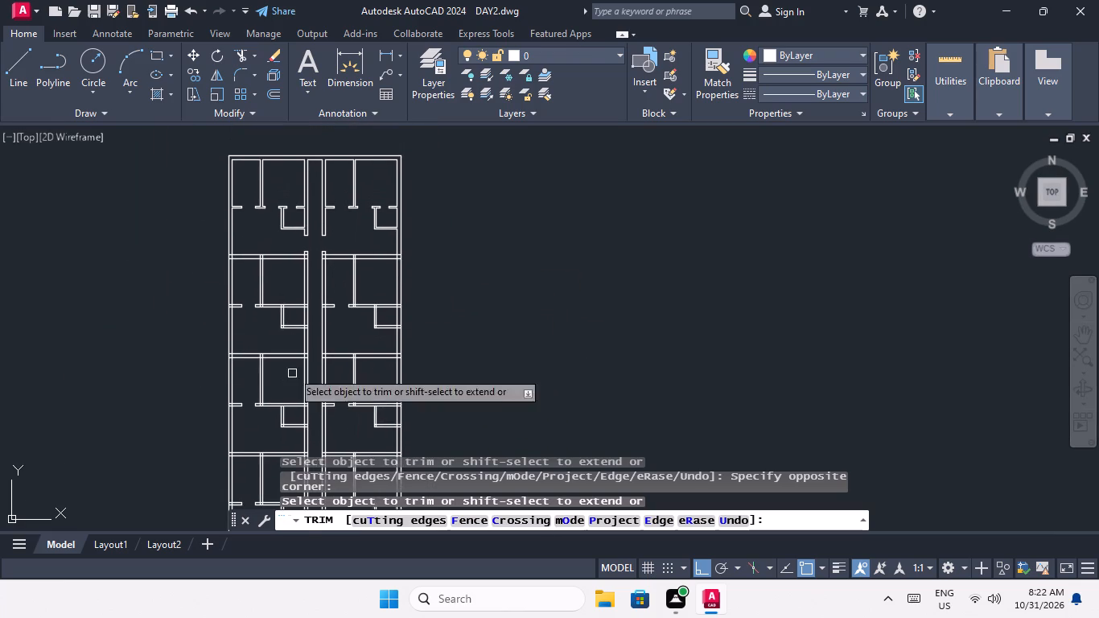
Offset the right-hand line of the vertical partition 6" to the right in both blocks' second room pair.
key(Escape)
scroll(251, 221, up, 3)
middle_drag(260, 290, 224, 259)
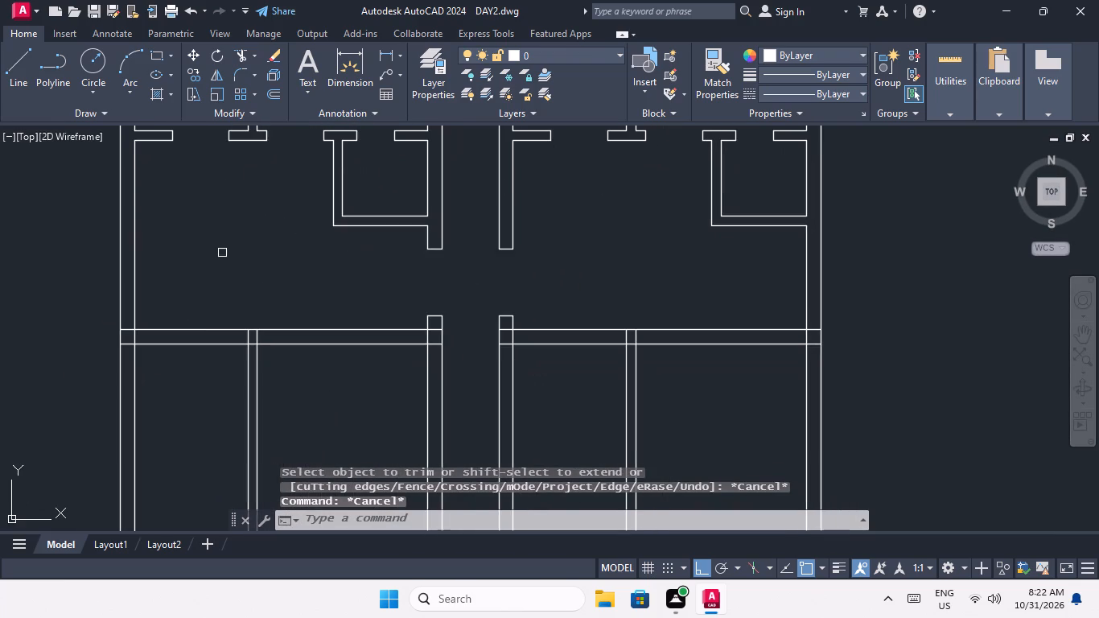
scroll(274, 266, down, 1)
middle_drag(274, 266, 187, 179)
scroll(203, 242, down, 1)
middle_drag(201, 252, 180, 390)
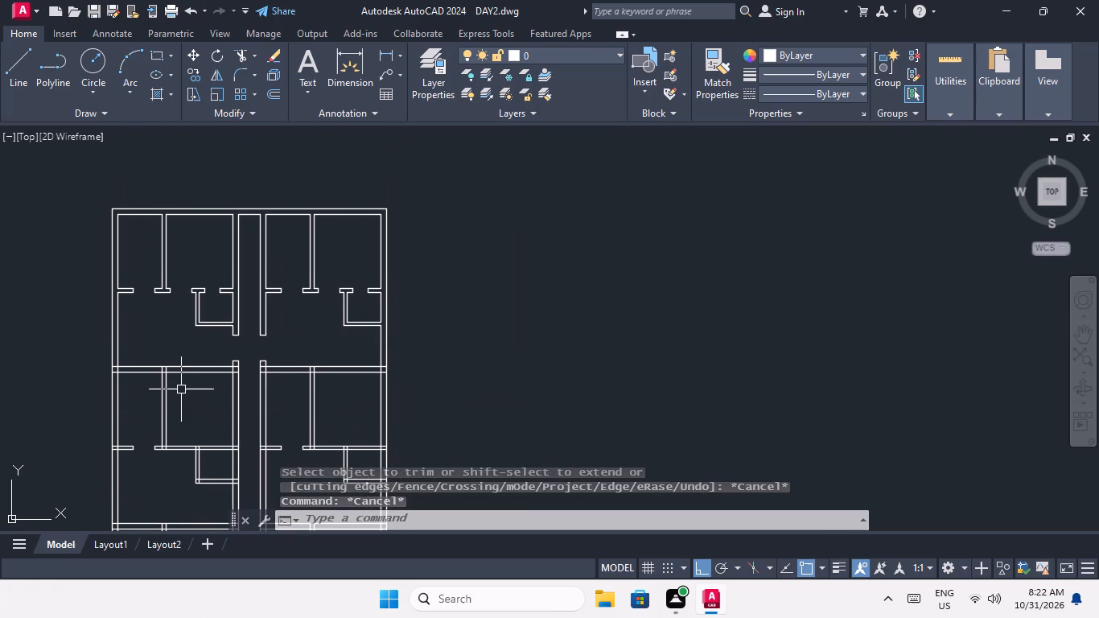
key(Escape)
key(Escape)
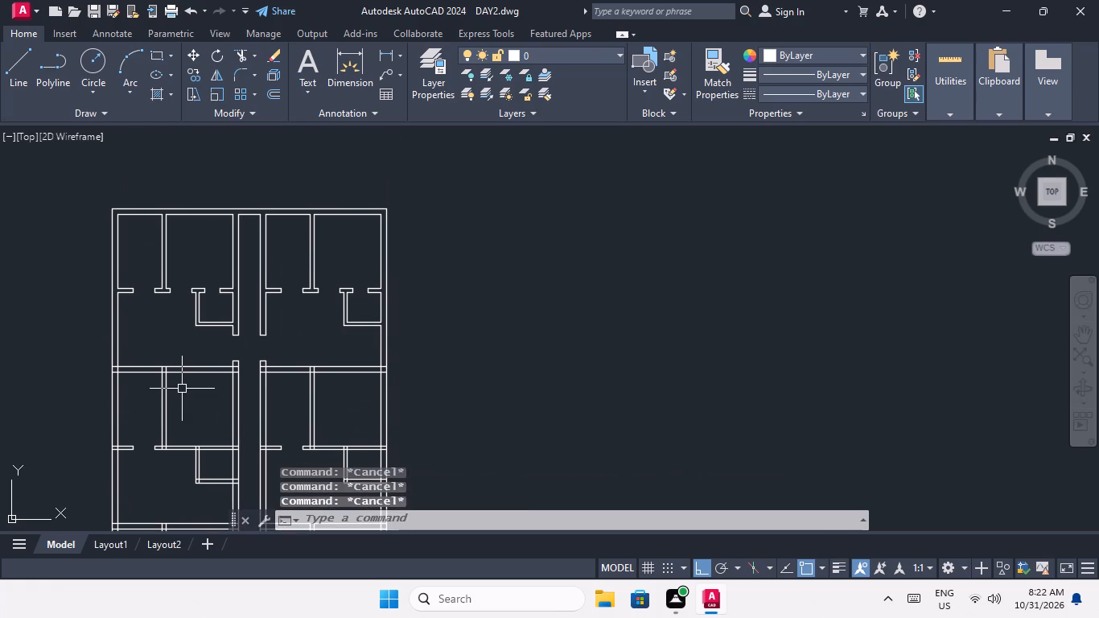
key(o)
key(Return)
text(6")
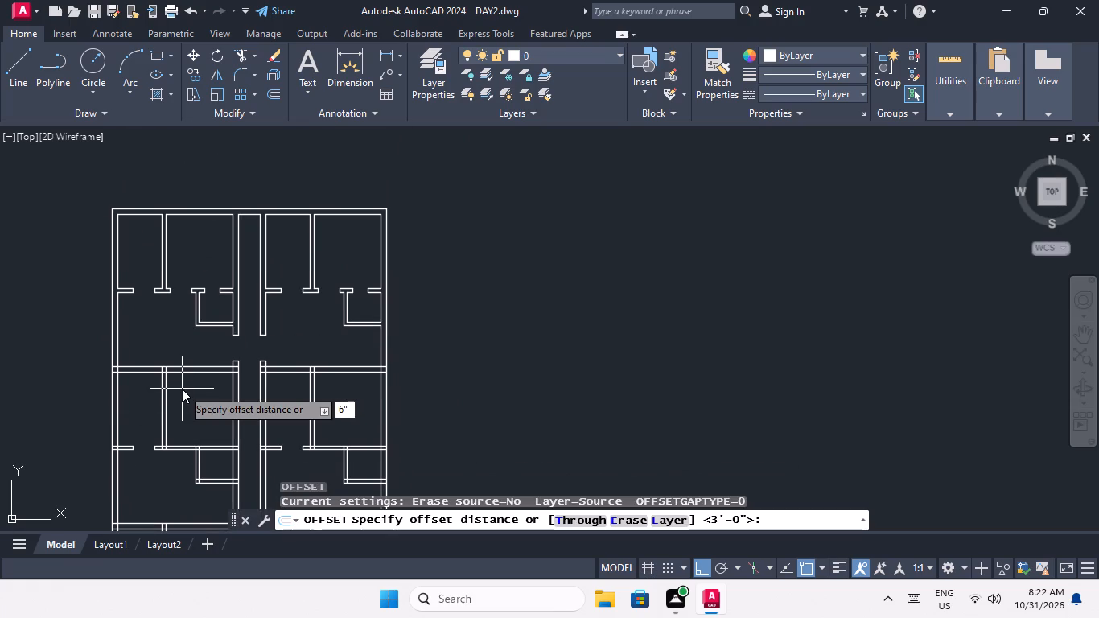
key(Return)
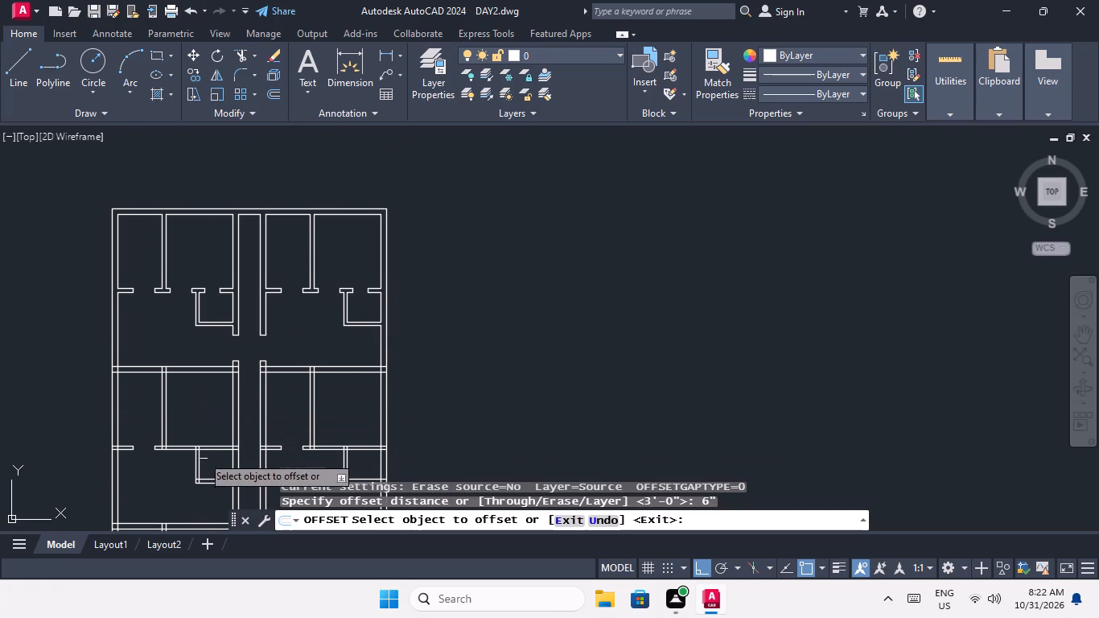
middle_drag(152, 462, 175, 325)
scroll(187, 315, up, 2)
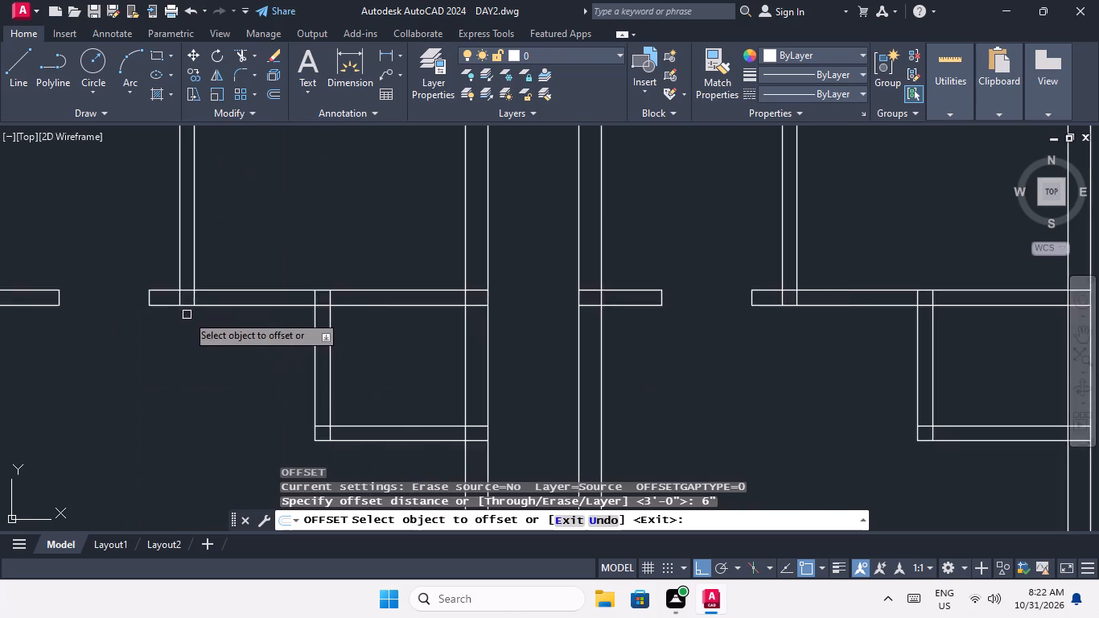
scroll(187, 315, up, 2)
click(198, 245)
click(243, 237)
scroll(245, 238, down, 4)
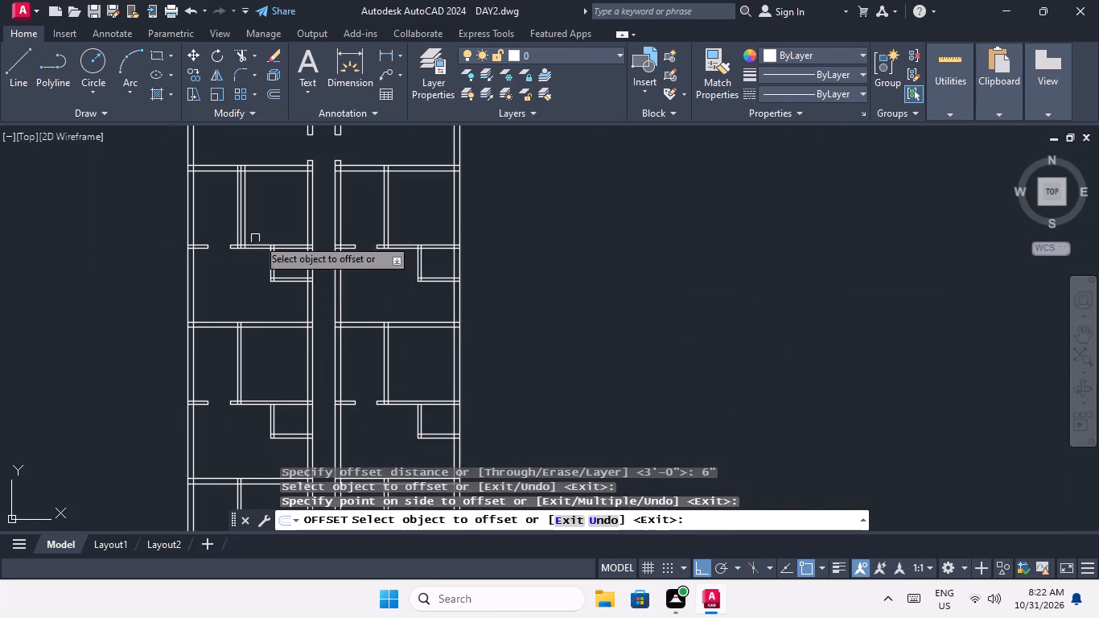
scroll(408, 248, up, 3)
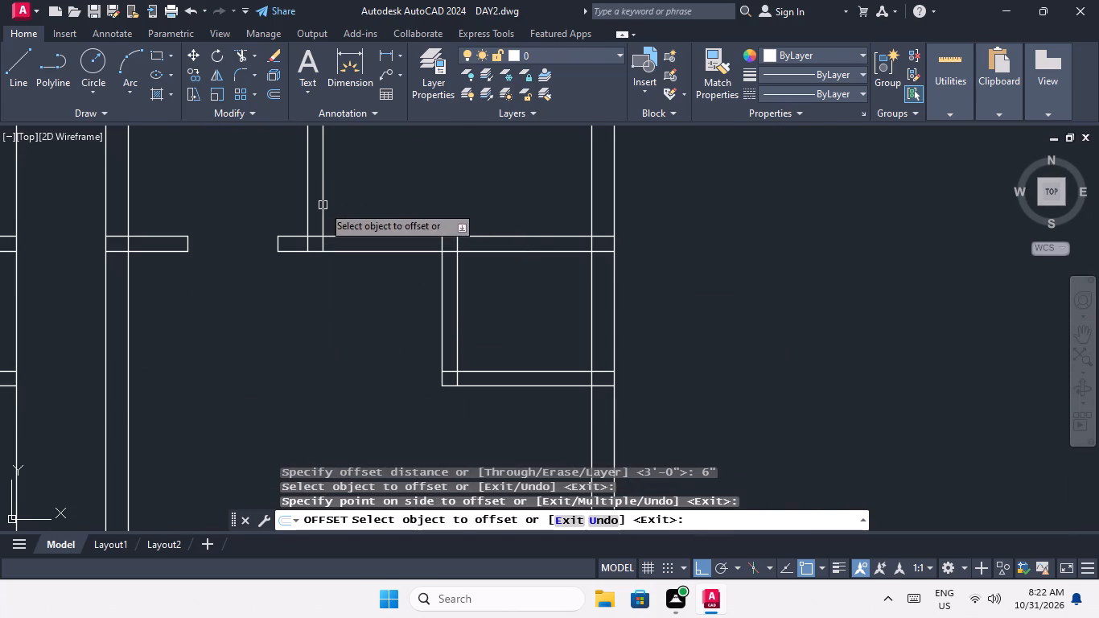
click(323, 205)
click(360, 207)
Offset the right-hand line of the vertical partition 6" to the right in both blocks' third room pair.
scroll(362, 207, down, 4)
scroll(270, 314, up, 4)
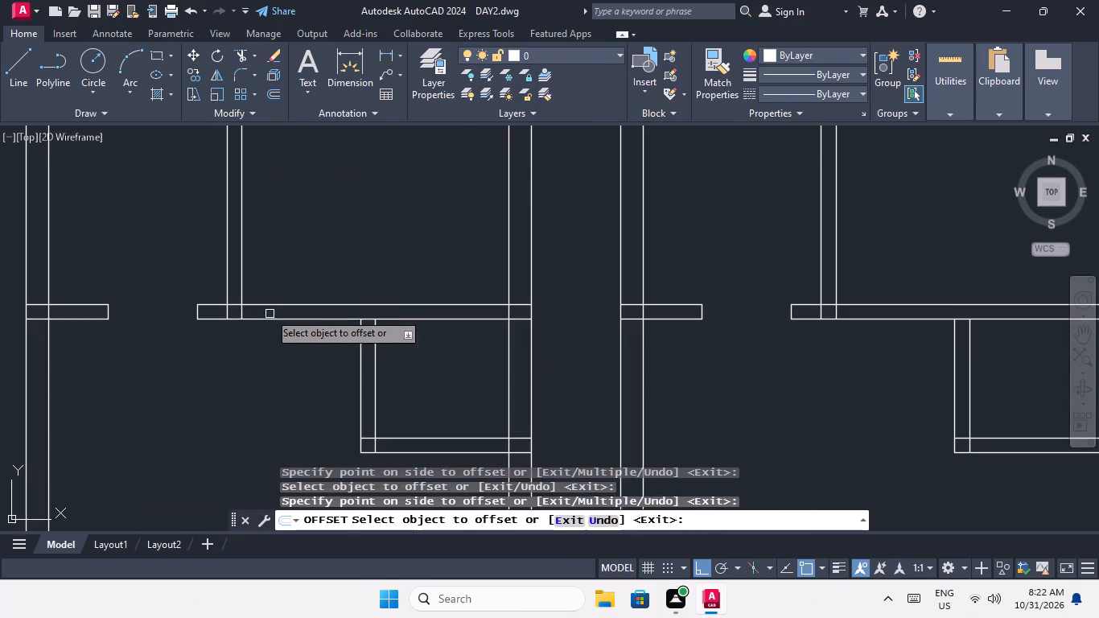
drag(241, 283, 265, 282)
click(291, 277)
scroll(305, 265, down, 4)
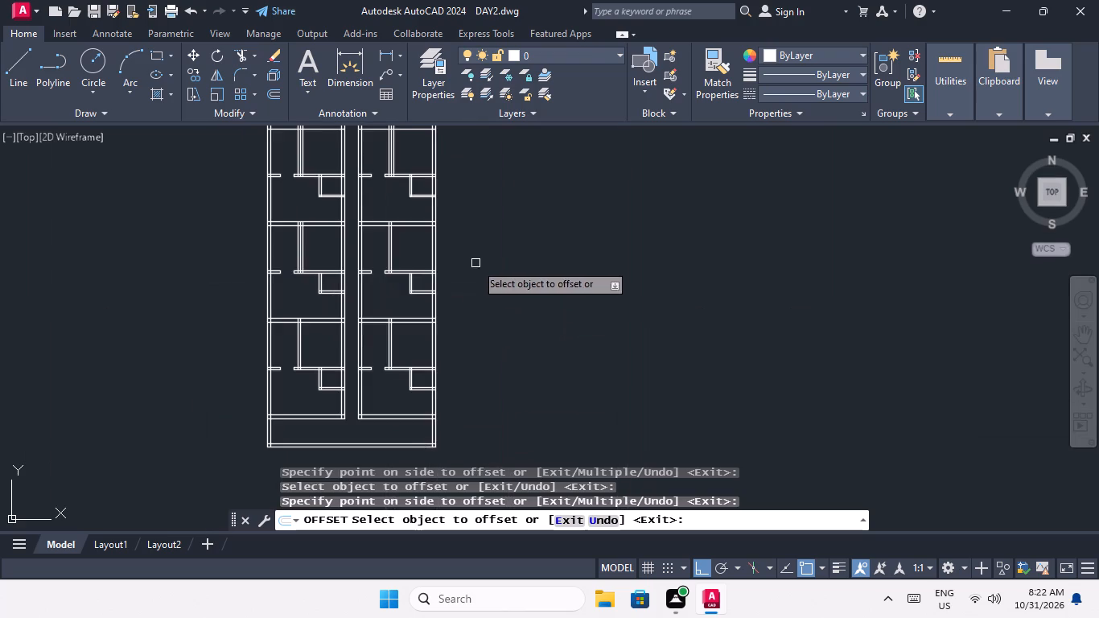
scroll(412, 258, up, 5)
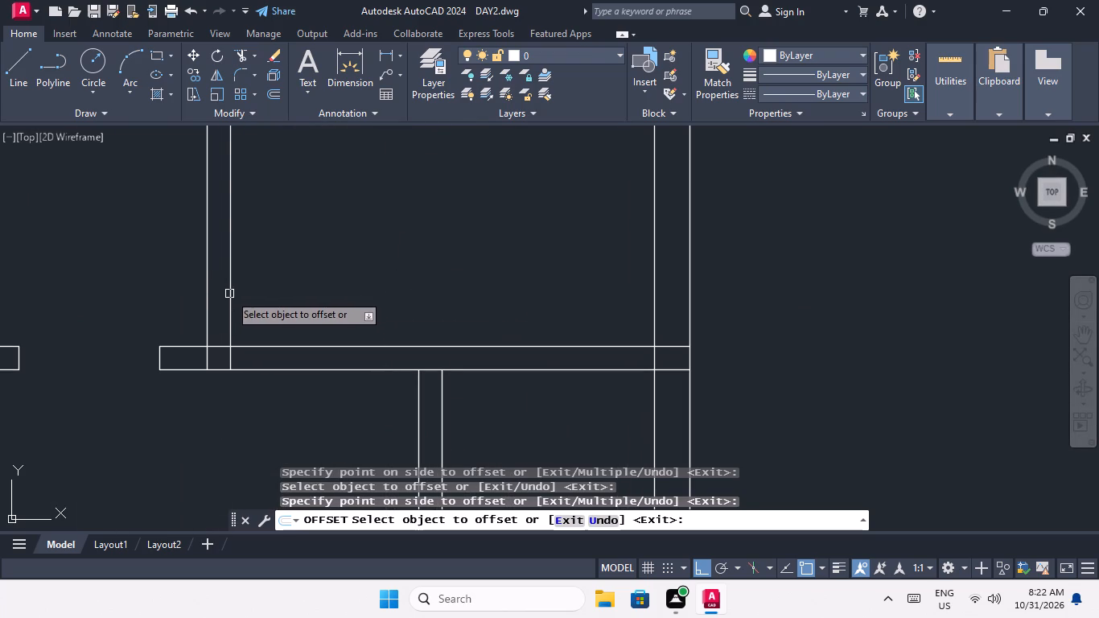
click(229, 294)
click(294, 292)
Offset the right-hand line of the vertical partition 6" to the right in both blocks' fourth room pair.
scroll(294, 292, down, 3)
middle_drag(274, 340, 307, 258)
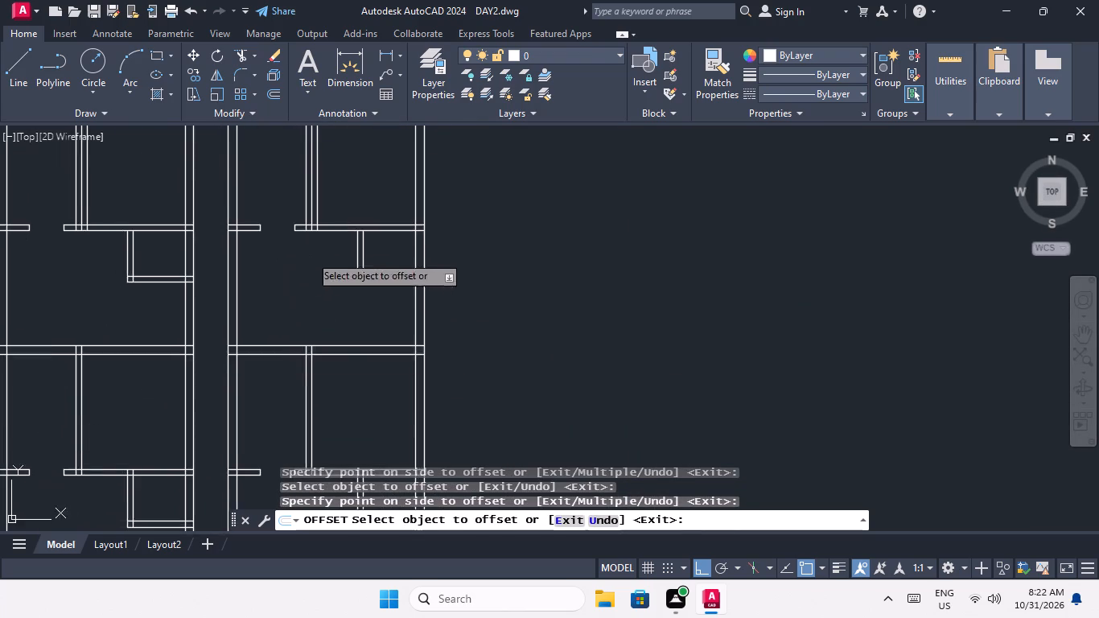
scroll(296, 261, down, 3)
scroll(241, 299, up, 3)
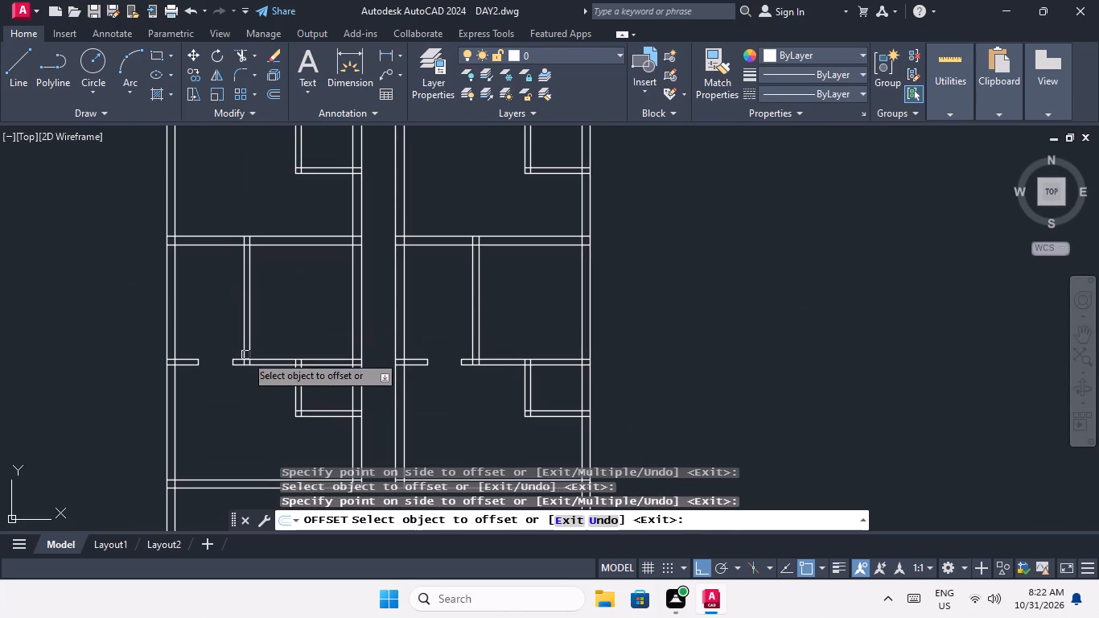
scroll(253, 357, up, 2)
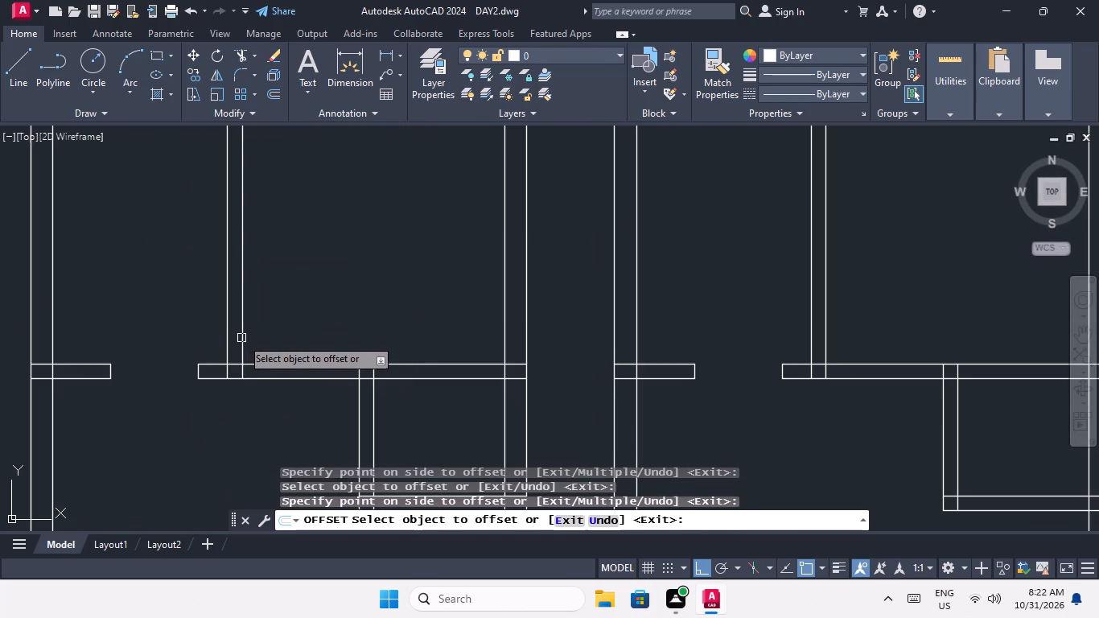
click(241, 337)
click(287, 331)
scroll(291, 321, down, 3)
scroll(427, 327, up, 3)
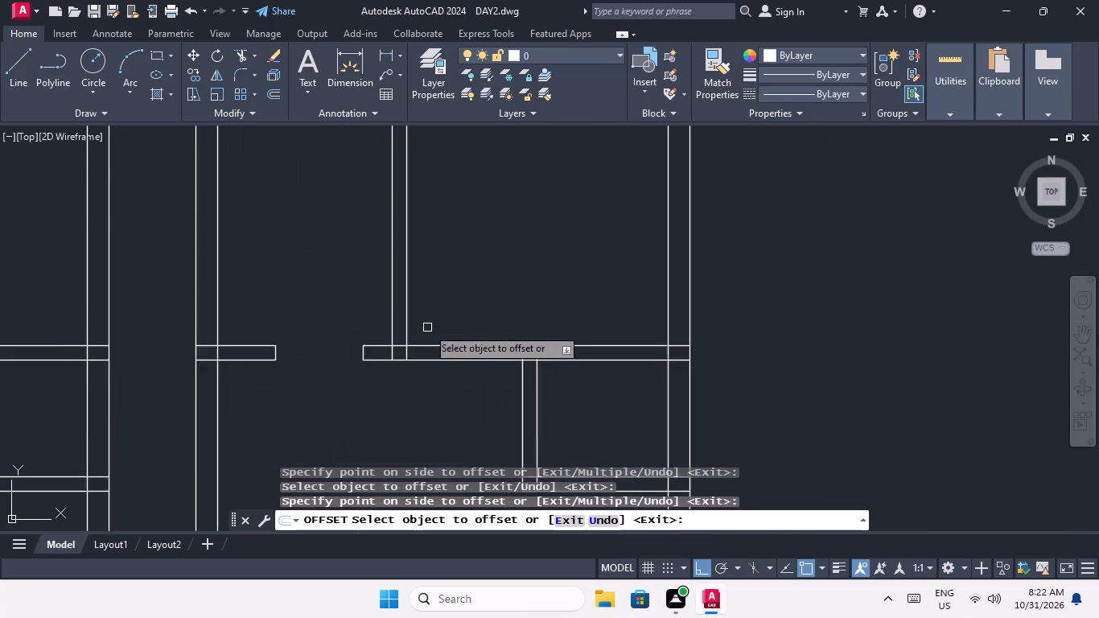
scroll(427, 328, up, 1)
drag(393, 318, 405, 318)
click(449, 318)
scroll(448, 314, down, 3)
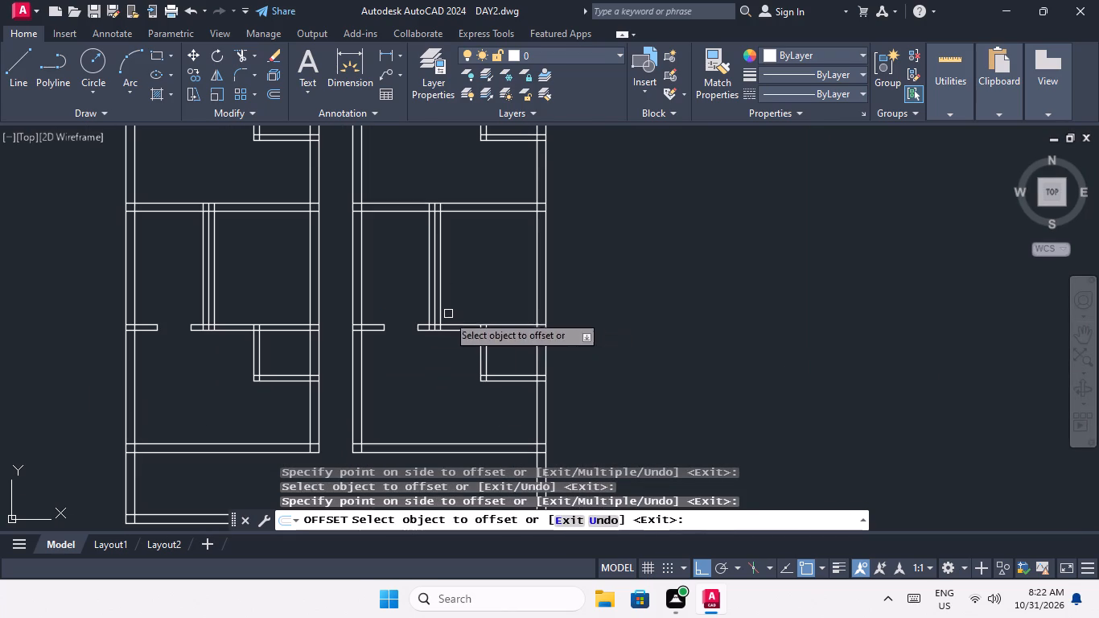
key(Escape)
key(Escape)
Offset the new 6" lines a further 3' to the right in both blocks' fourth room pair.
key(o)
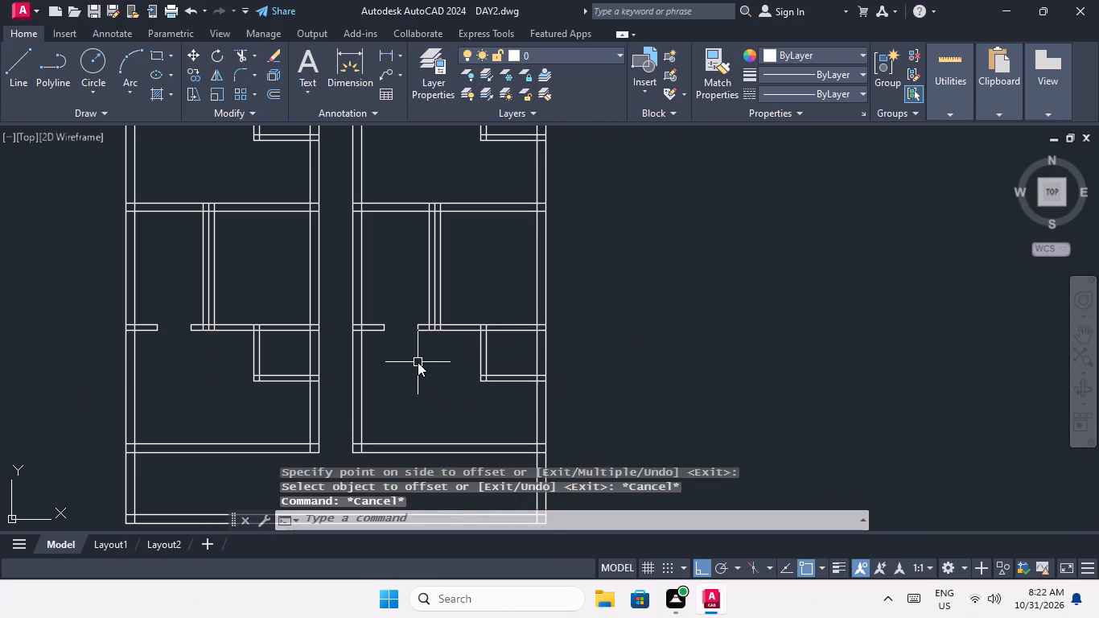
key(Return)
text(3')
key(Return)
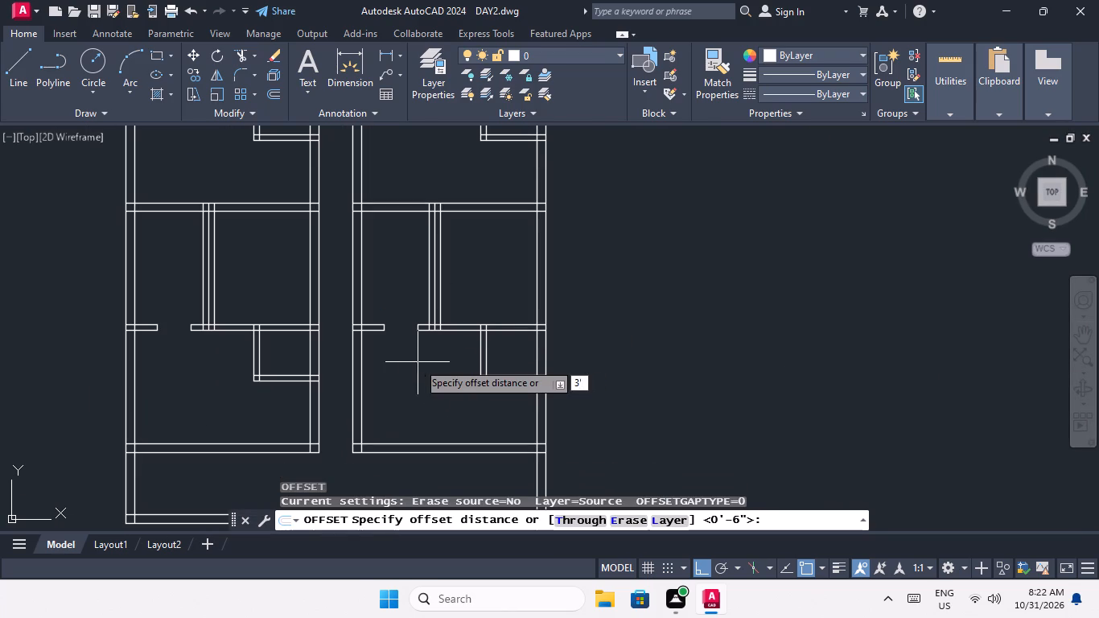
scroll(211, 320, up, 4)
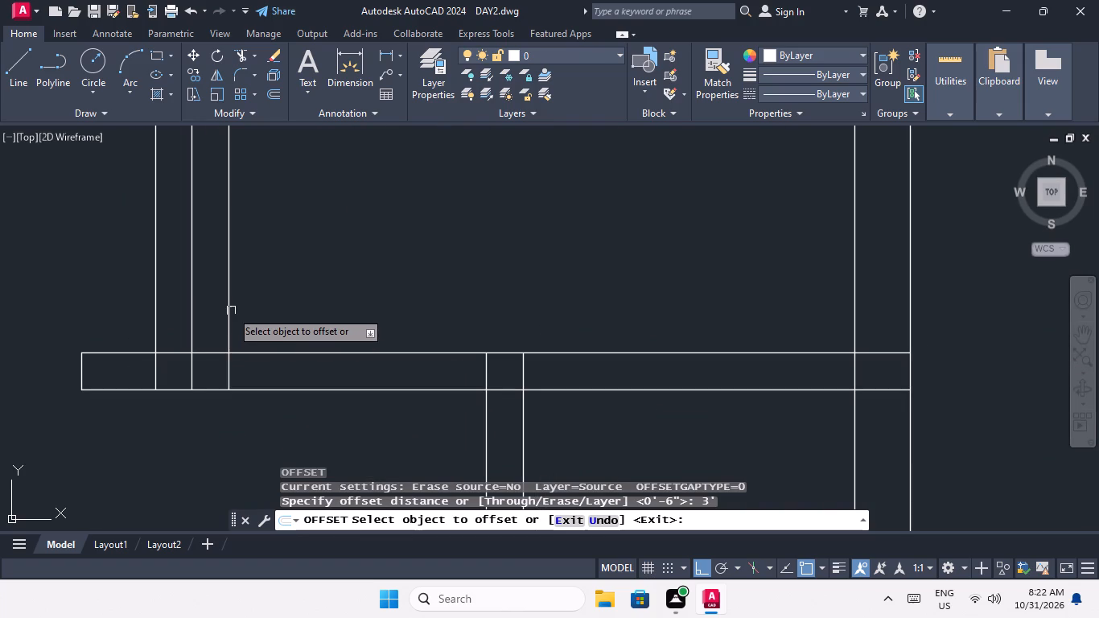
drag(228, 314, 241, 312)
click(302, 297)
scroll(298, 286, down, 5)
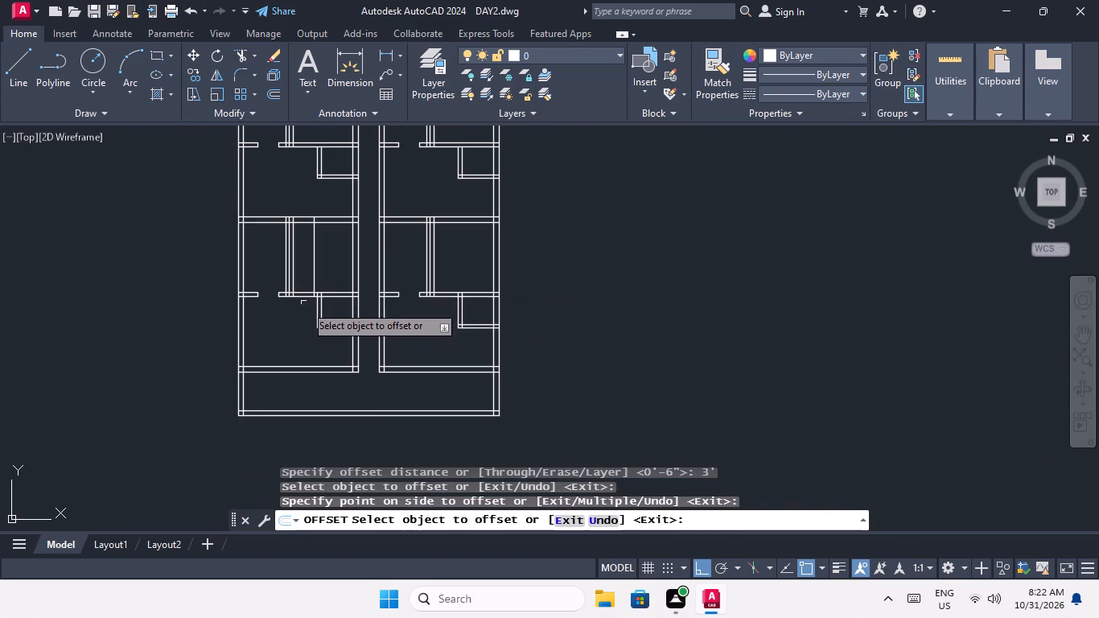
scroll(417, 288, up, 4)
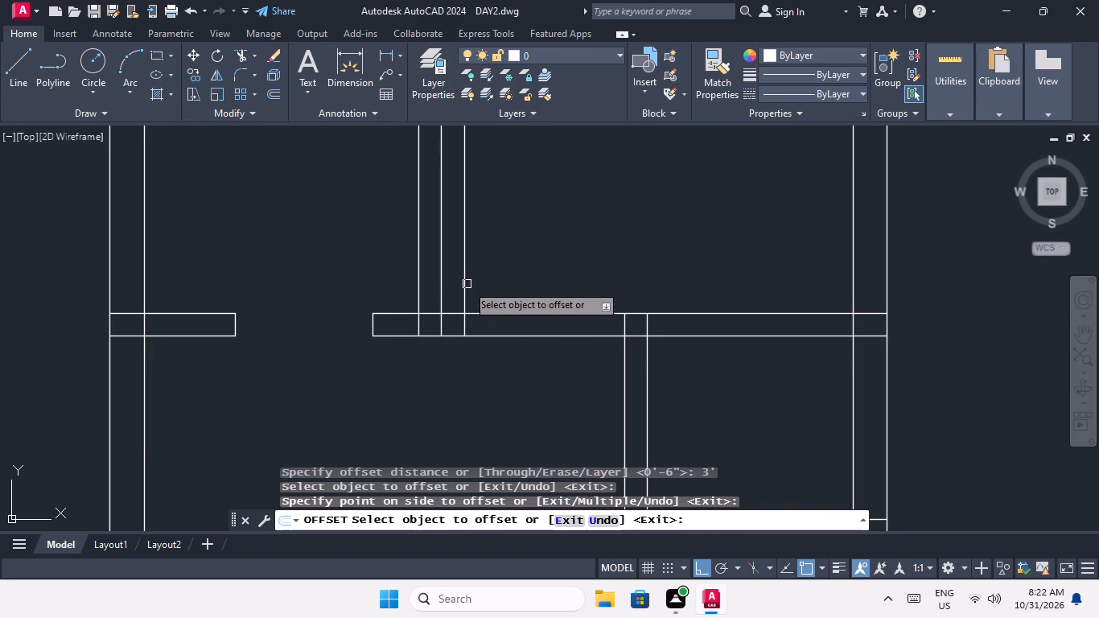
click(466, 283)
click(512, 281)
Offset the new 6" lines a further 3' to the right in both blocks' third room pair.
scroll(512, 281, down, 3)
middle_drag(504, 309, 484, 414)
scroll(484, 405, down, 2)
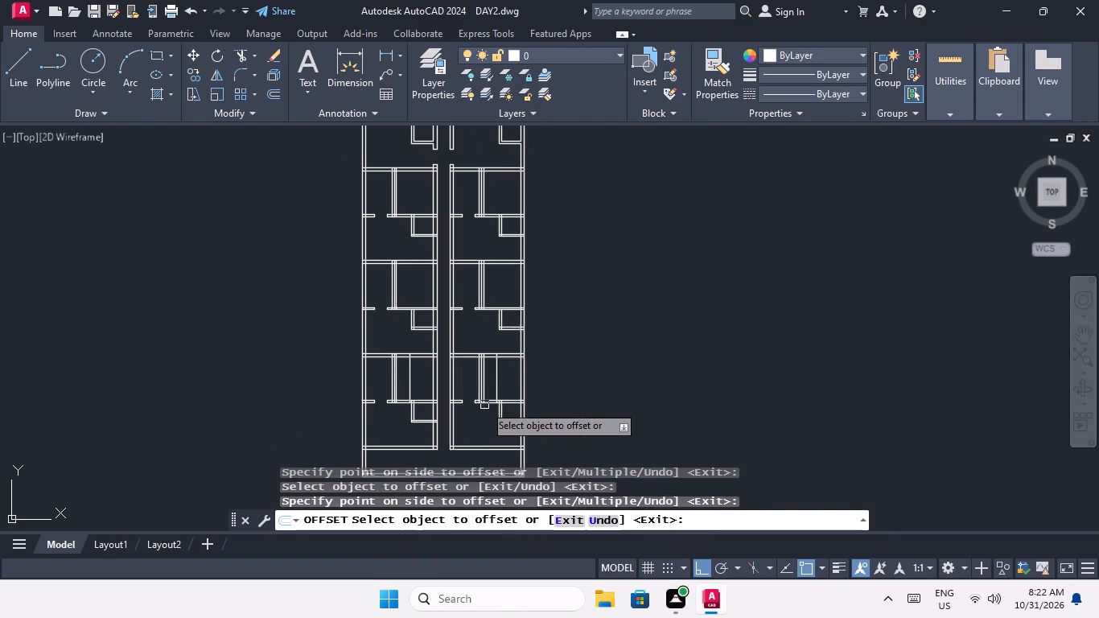
scroll(400, 296, up, 5)
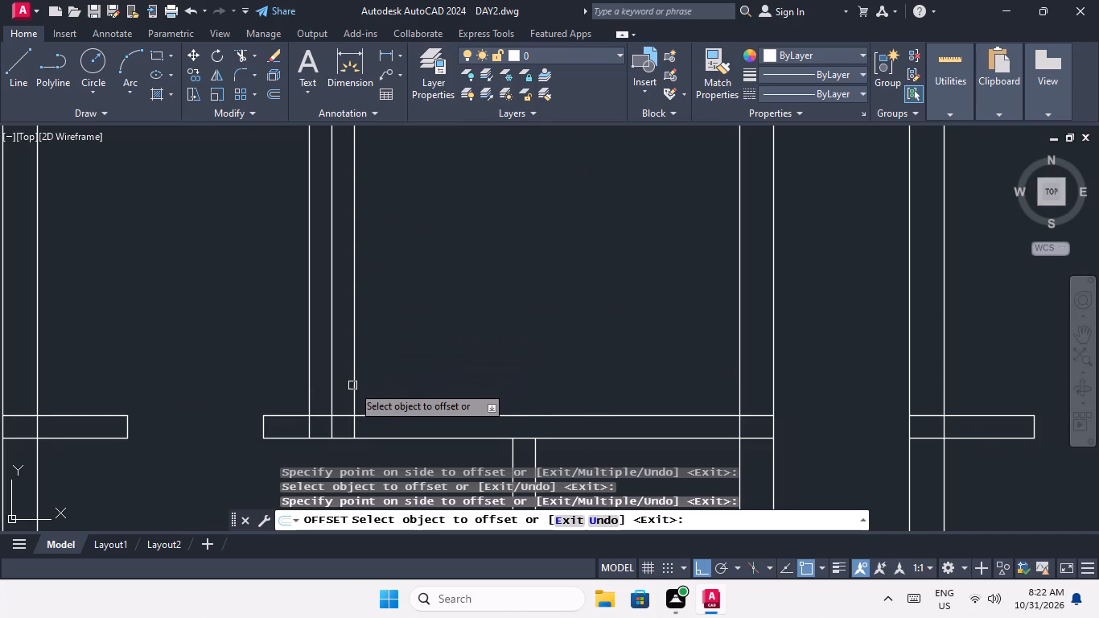
click(352, 385)
click(431, 363)
scroll(433, 323, down, 4)
middle_drag(560, 326, 347, 313)
scroll(352, 316, up, 5)
drag(288, 338, 301, 338)
click(397, 329)
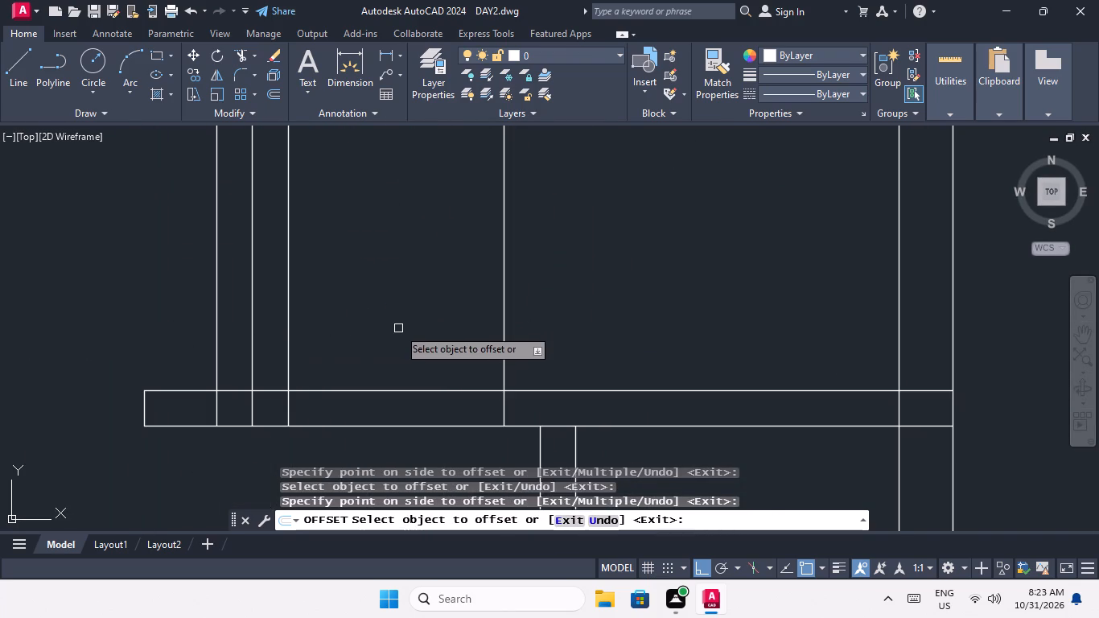
Offset the new 6" lines a further 3' to the right in both blocks' second room pair.
scroll(398, 328, down, 5)
middle_drag(396, 387, 400, 501)
scroll(389, 456, down, 2)
scroll(309, 352, up, 5)
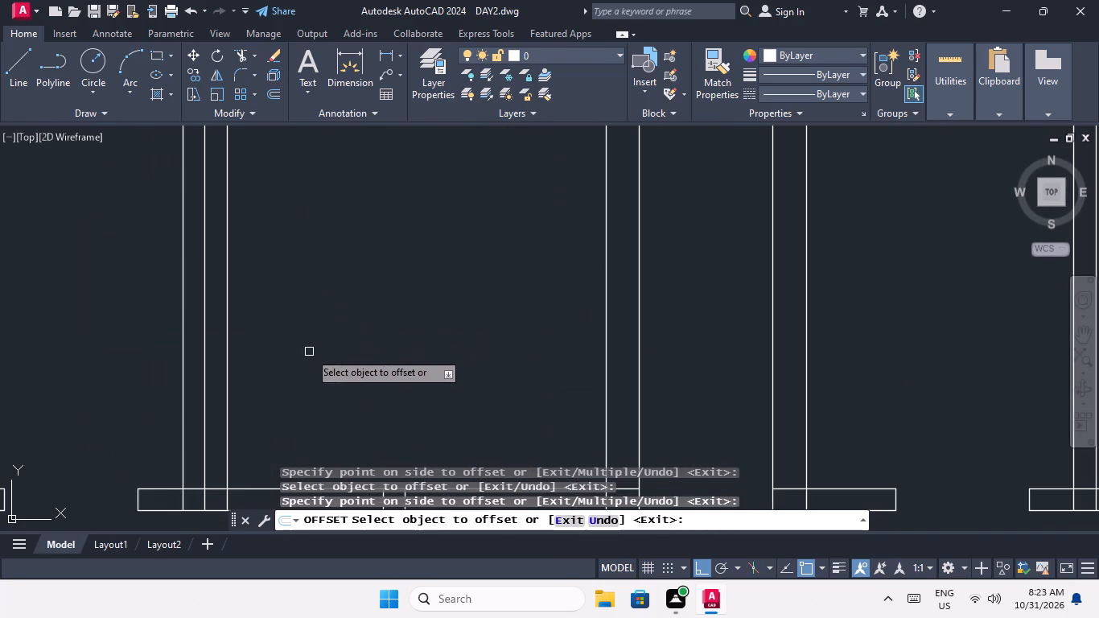
middle_drag(275, 409, 266, 276)
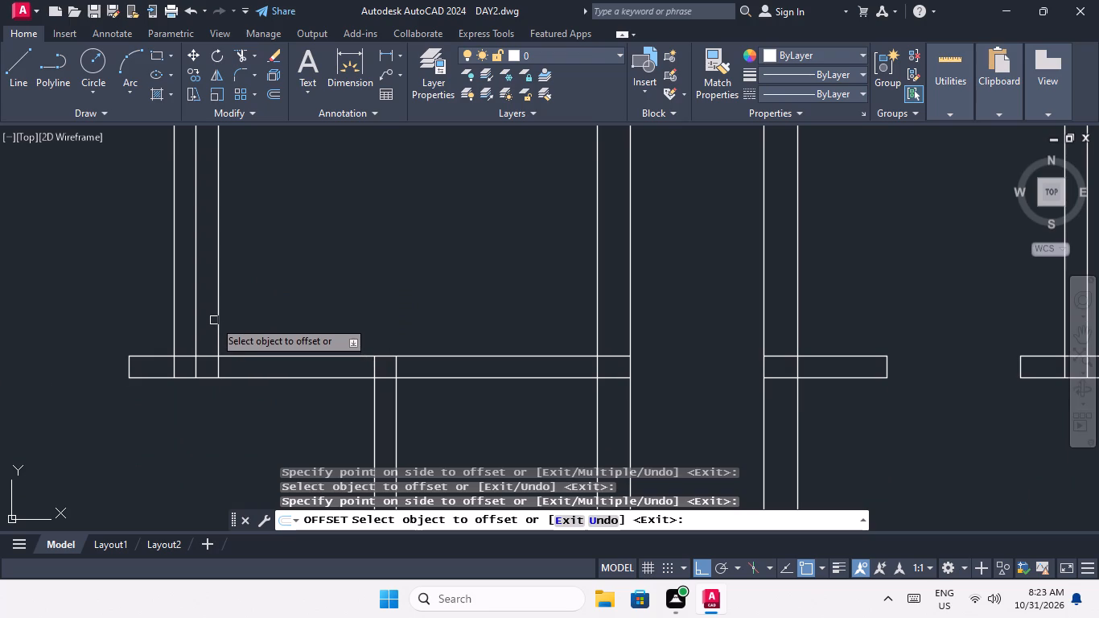
click(217, 310)
click(270, 305)
scroll(270, 304, down, 4)
scroll(391, 282, up, 2)
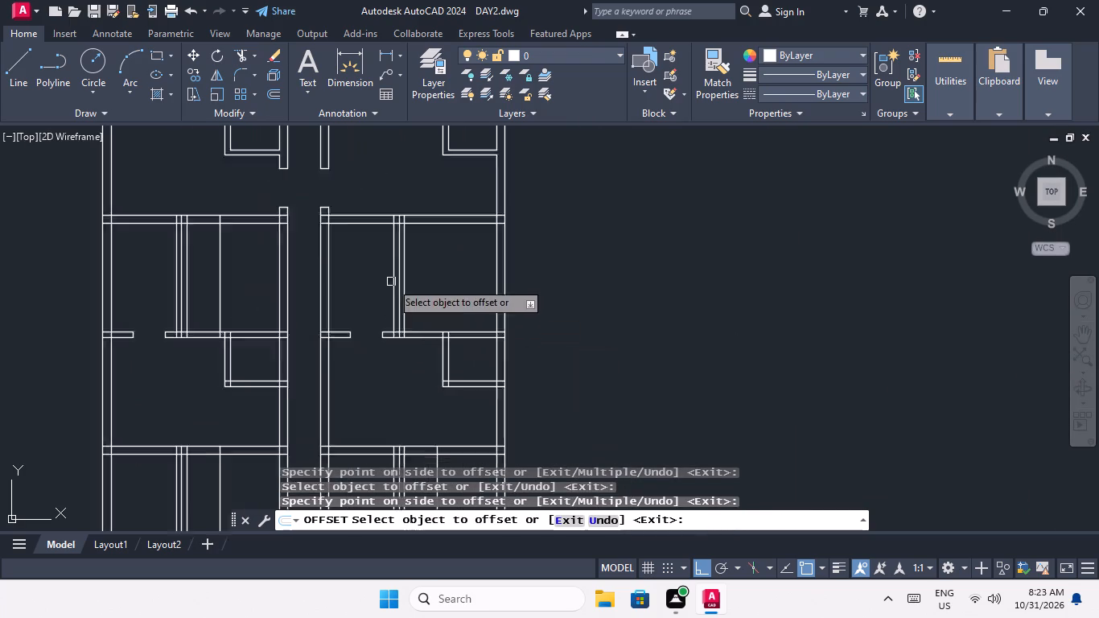
scroll(391, 282, up, 2)
drag(443, 377, 454, 377)
click(503, 368)
scroll(489, 291, down, 5)
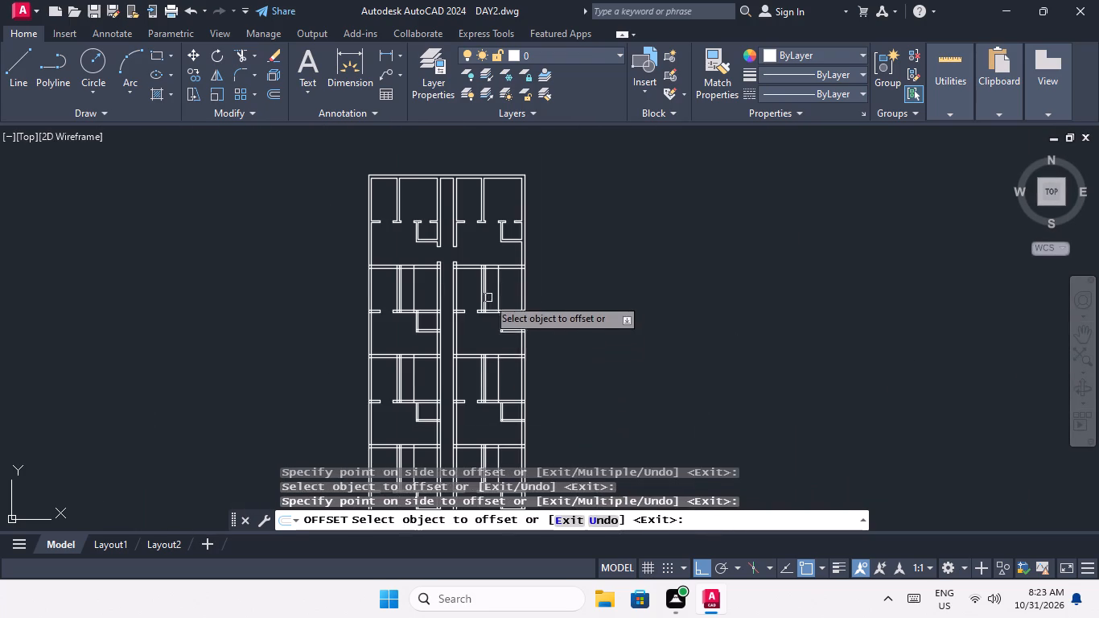
key(Escape)
key(Escape)
key(Escape)
key(Escape)
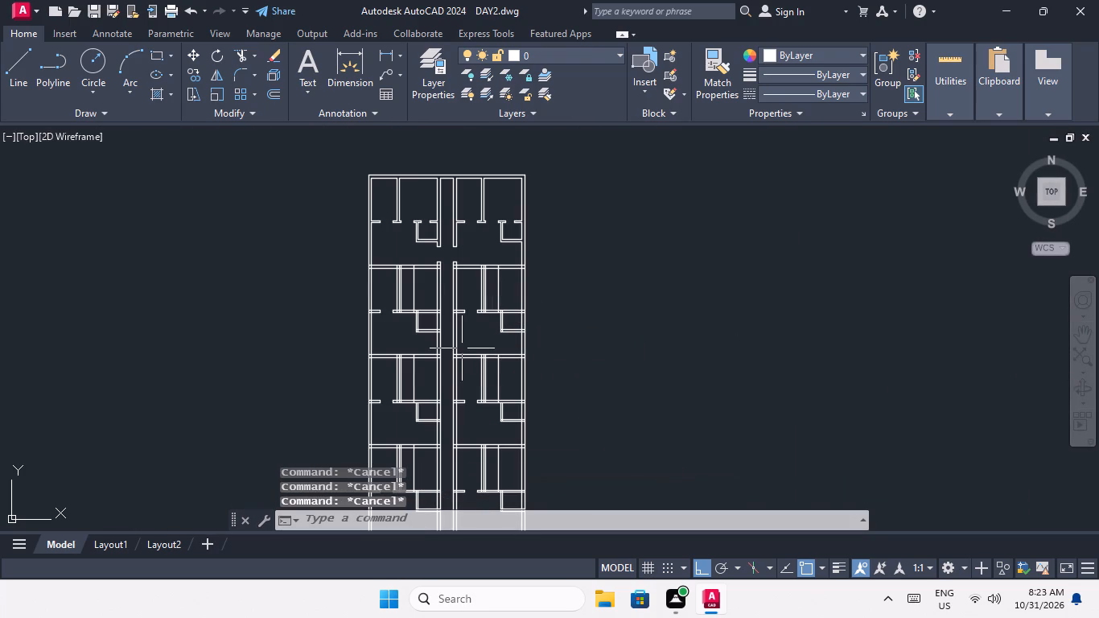
Trim the offset lines and lower partition to cut a 3' door opening beside the corner room in the left block's second room pair.
key(t)
key(r)
key(space)
key(space)
scroll(418, 307, up, 5)
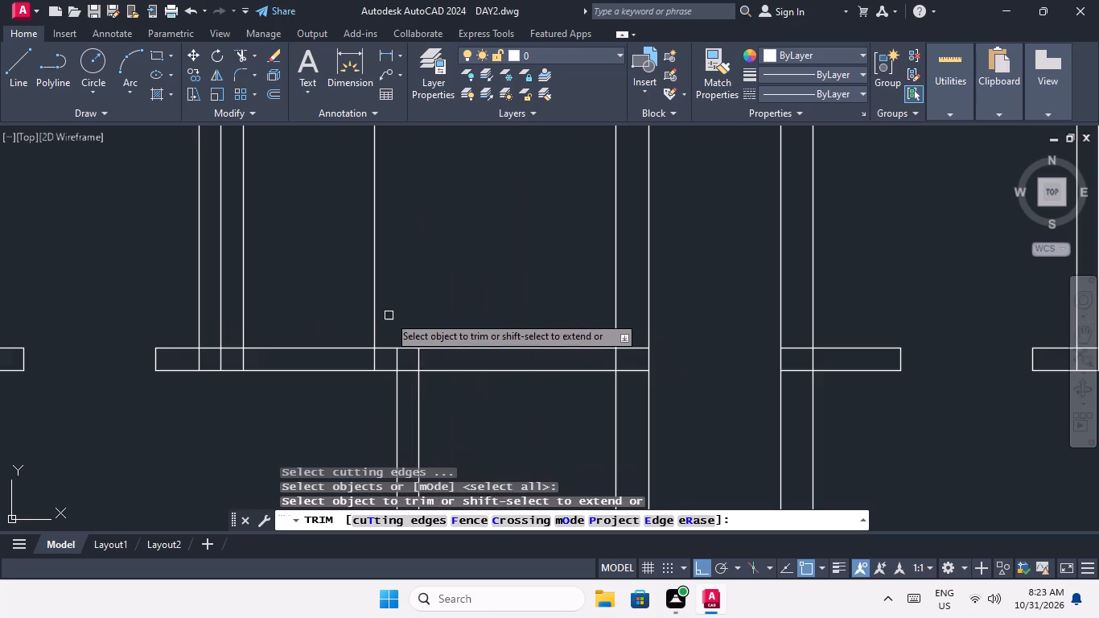
middle_drag(388, 311, 439, 275)
drag(443, 231, 397, 265)
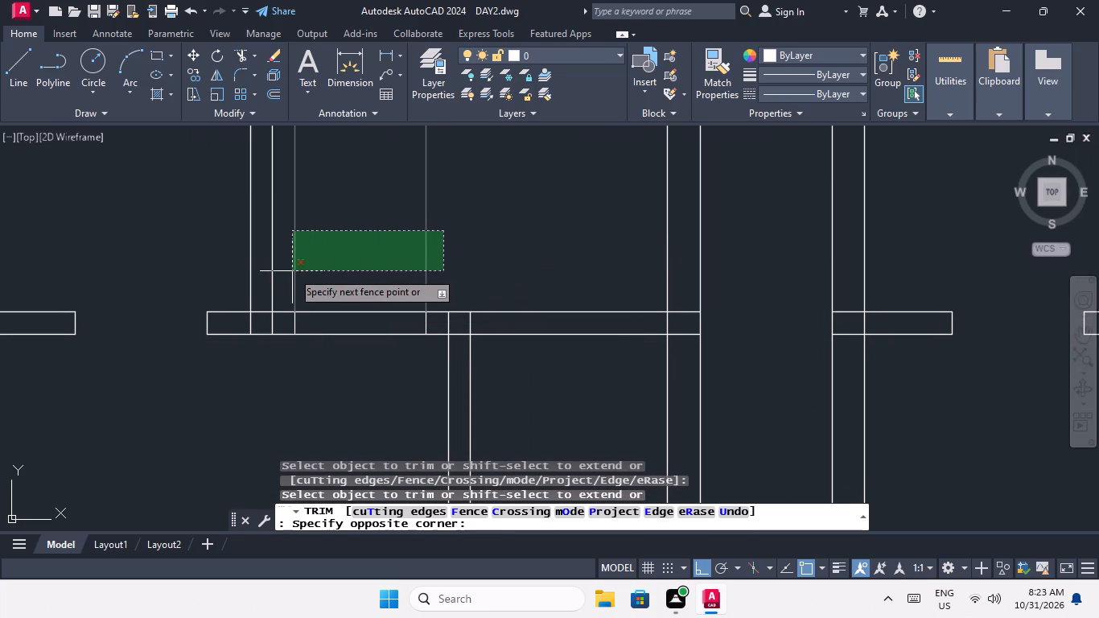
click(292, 271)
click(375, 363)
click(323, 277)
scroll(329, 296, down, 2)
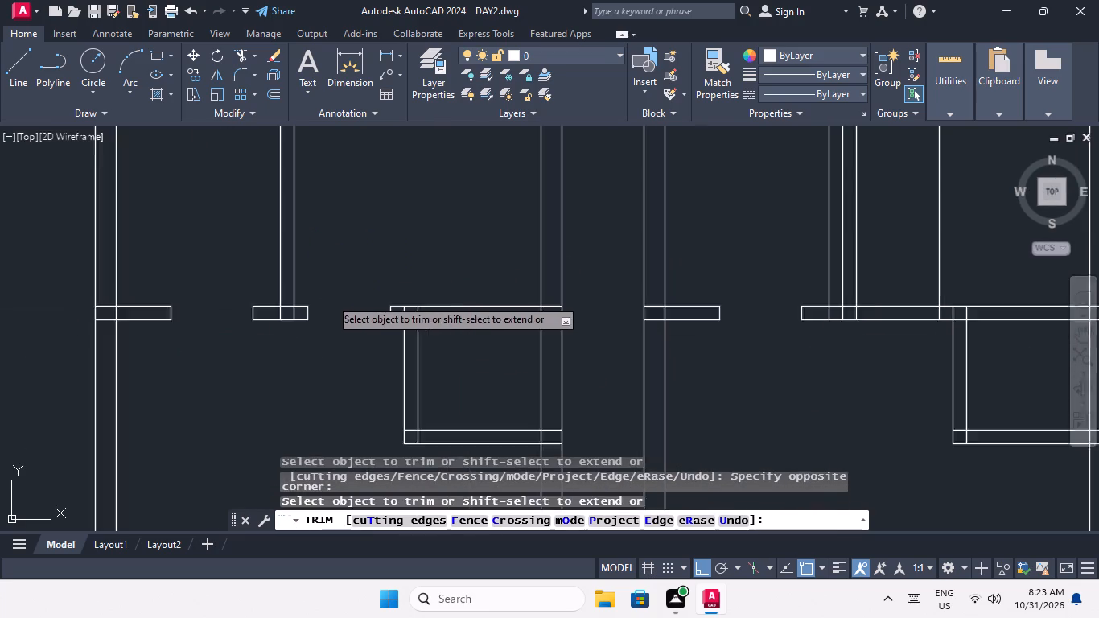
Trim the offset lines and lower partition to cut a 3' door opening beside the corner room in the right block's second room pair.
scroll(330, 299, down, 1)
middle_drag(331, 308, 280, 329)
scroll(468, 334, up, 4)
middle_drag(578, 378, 570, 377)
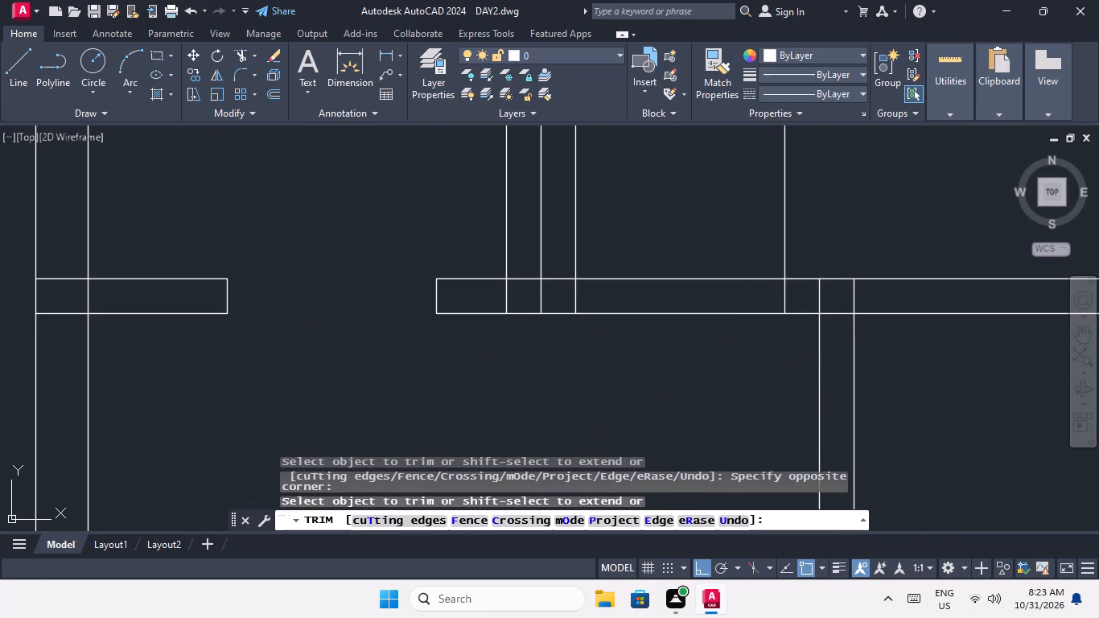
middle_drag(570, 377, 324, 360)
drag(554, 189, 508, 201)
click(311, 225)
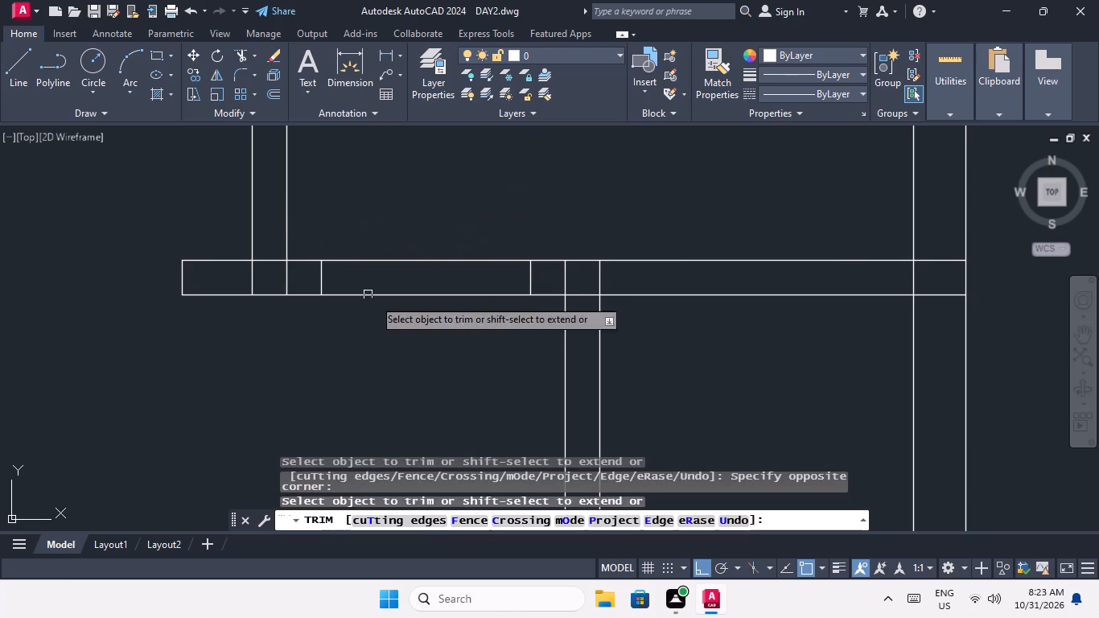
drag(398, 322, 385, 284)
drag(358, 192, 358, 205)
scroll(385, 278, down, 3)
middle_drag(399, 332, 426, 248)
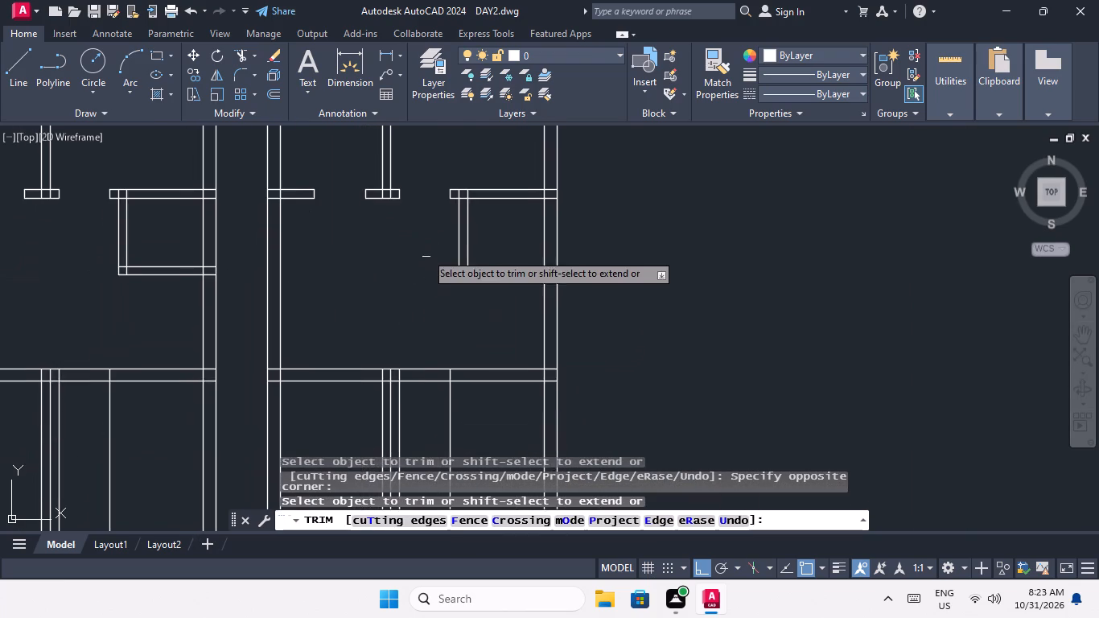
Trim the offset line and lower partition to cut a 3' door opening beside the corner room in the left block's third room pair.
scroll(422, 261, down, 2)
scroll(284, 396, up, 2)
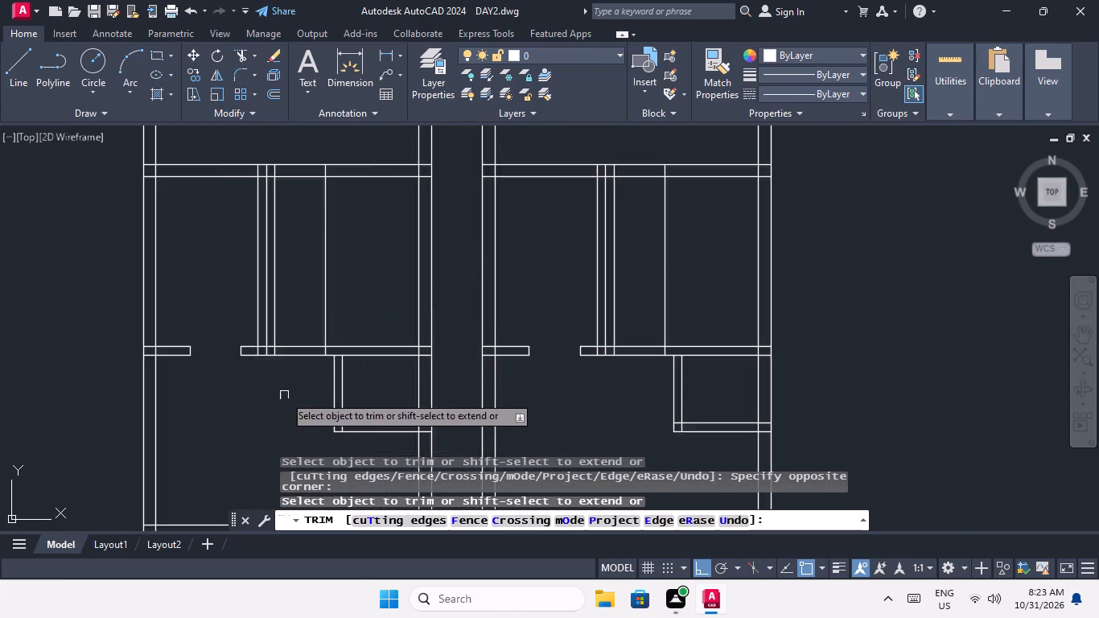
scroll(284, 395, up, 2)
drag(413, 216, 392, 220)
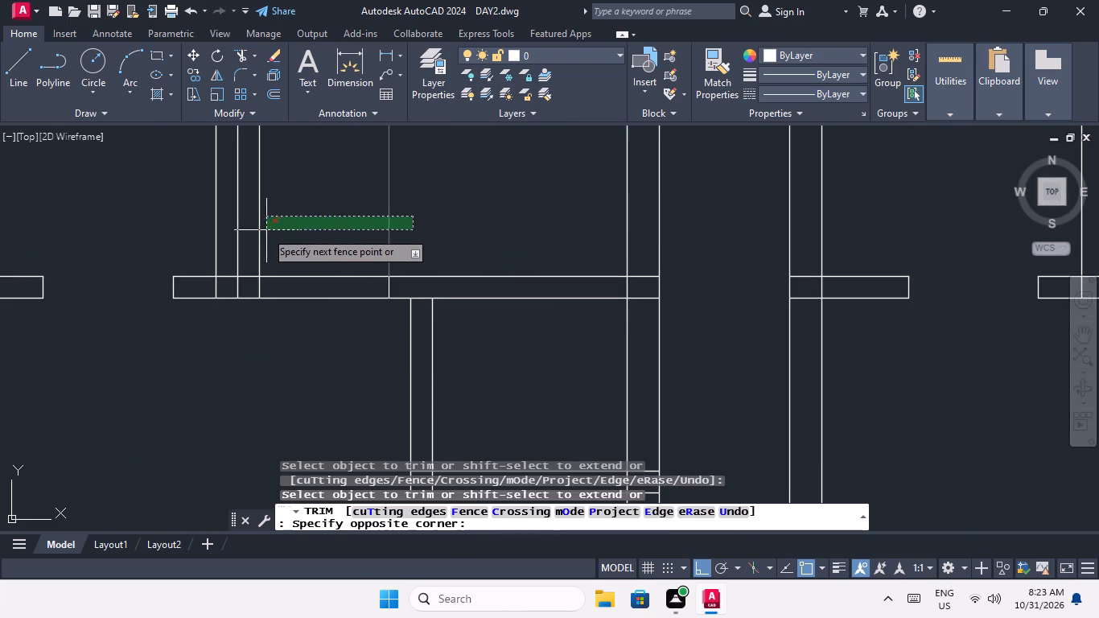
click(253, 234)
drag(326, 323, 313, 291)
click(298, 245)
Trim the offset line and lower partition to cut a 3' door opening beside the corner room in the right block's third room pair.
scroll(298, 245, down, 3)
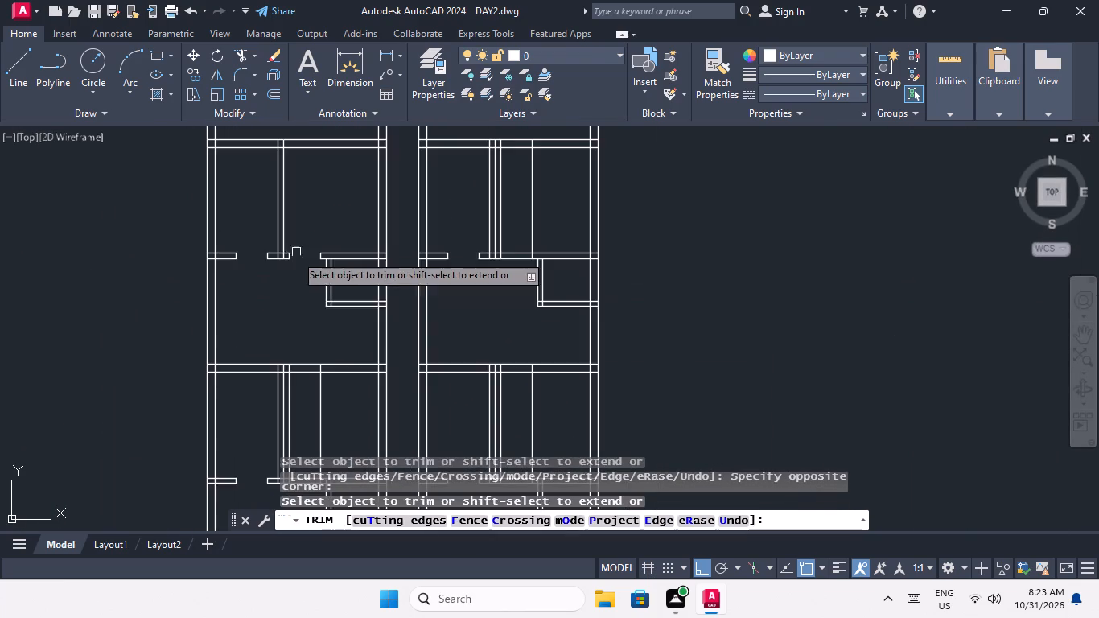
middle_drag(291, 282, 143, 331)
scroll(359, 320, up, 4)
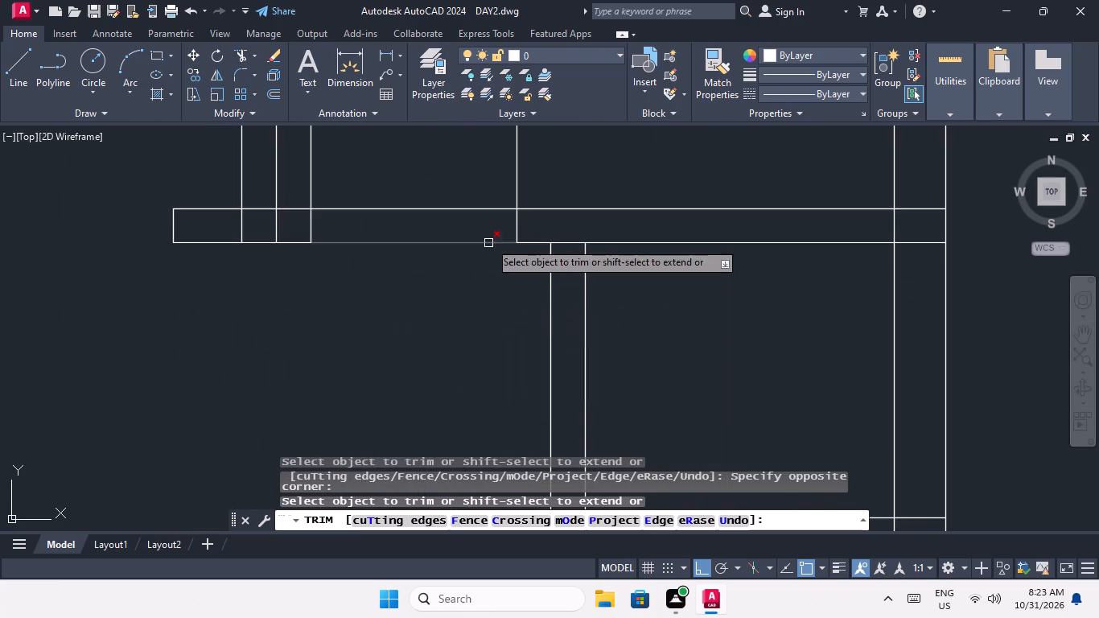
middle_drag(453, 303, 448, 395)
drag(552, 229, 496, 235)
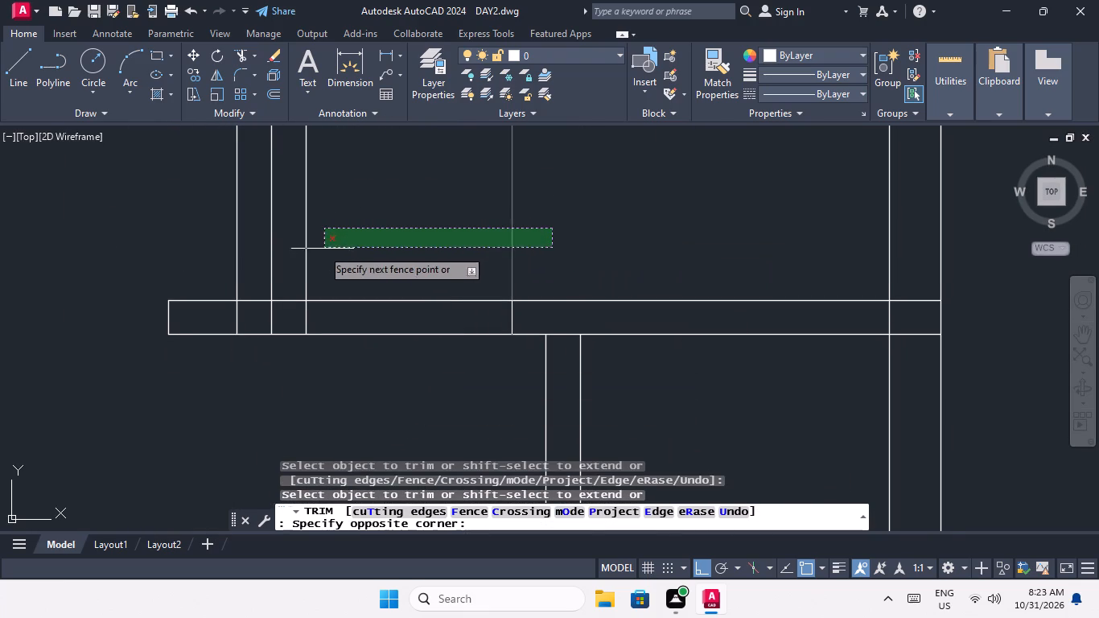
click(293, 250)
drag(438, 362, 424, 336)
click(396, 260)
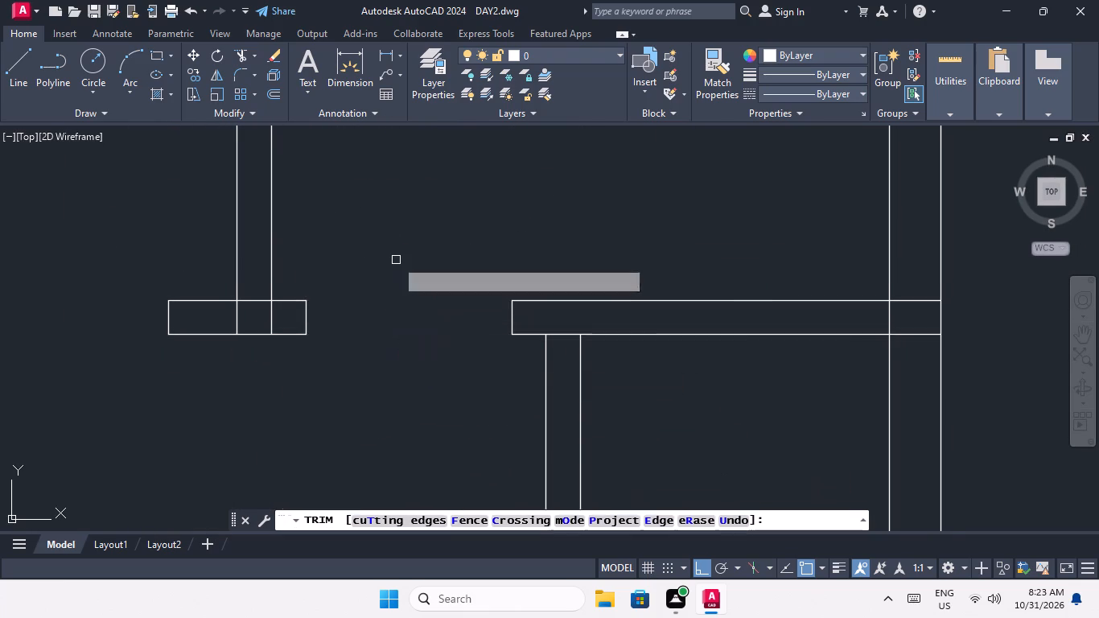
Trim the offset line and lower partition to cut a 3' door opening beside the corner room in the left block's bottom room pair.
scroll(396, 260, down, 3)
middle_drag(392, 316, 410, 232)
scroll(411, 232, down, 3)
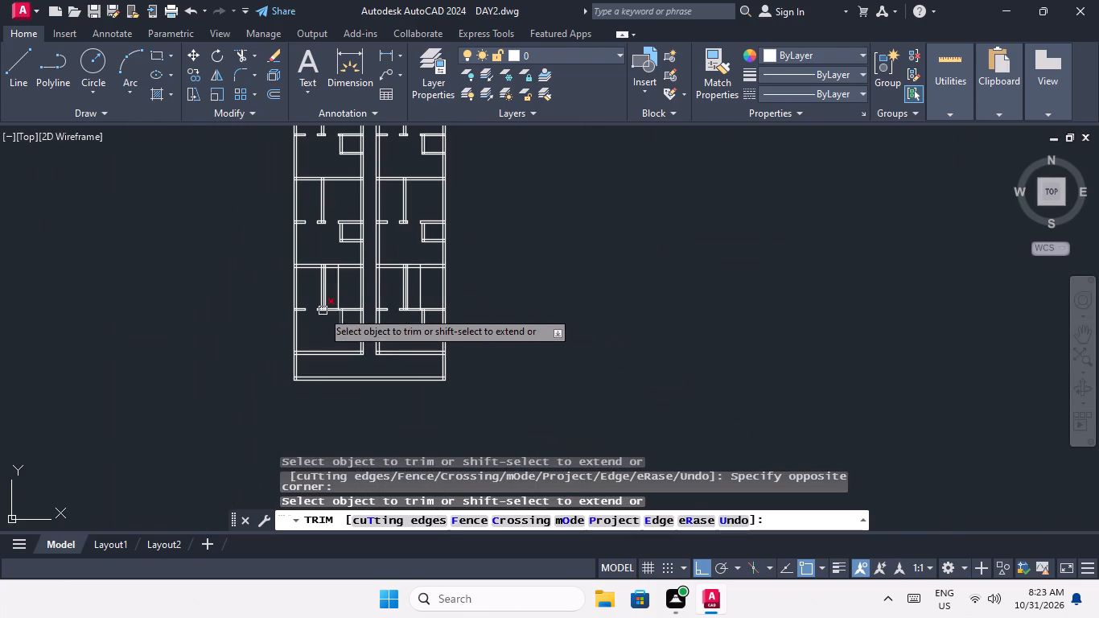
scroll(320, 311, up, 6)
middle_drag(360, 327, 336, 348)
scroll(360, 327, down, 1)
scroll(416, 268, up, 2)
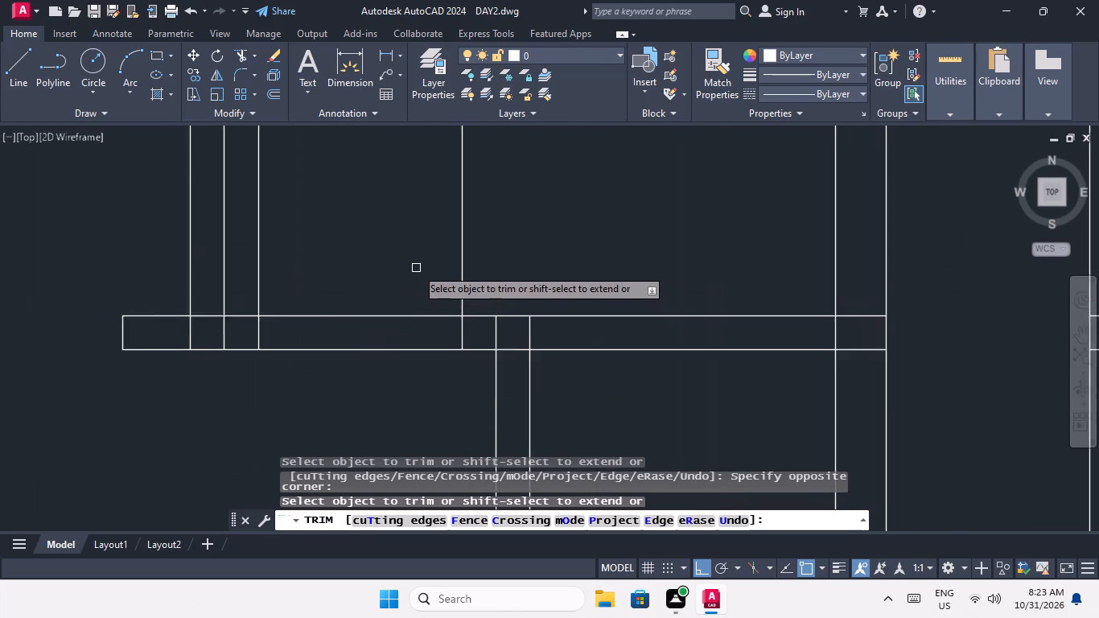
drag(545, 245, 405, 272)
click(155, 277)
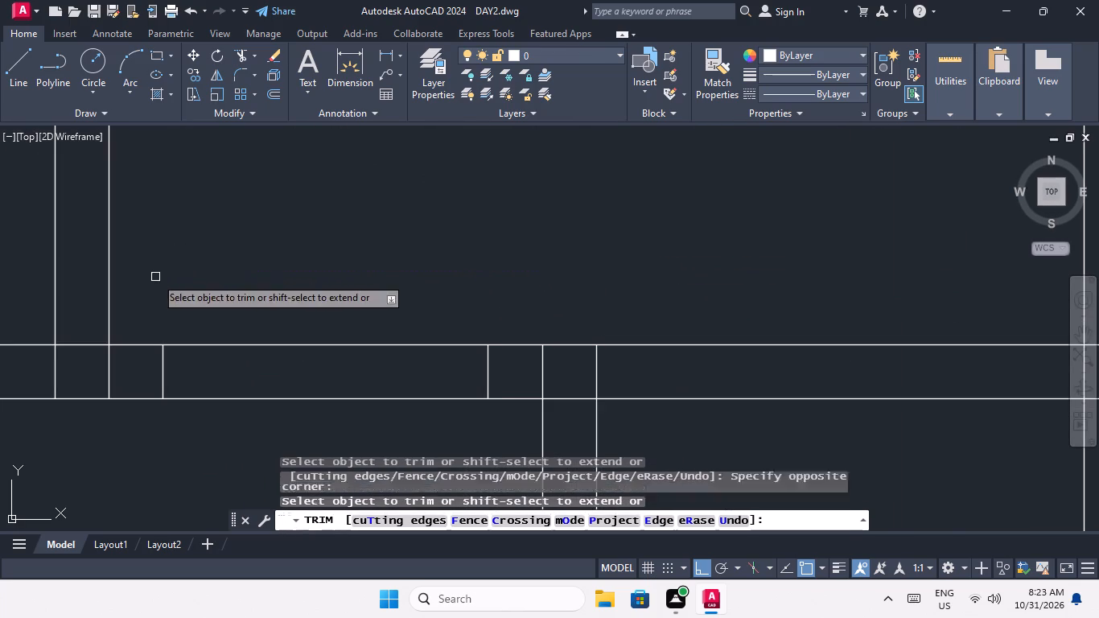
drag(330, 412, 293, 363)
click(280, 312)
Trim the offset line and lower partition to cut a 3' door opening beside the corner room in the right block's bottom room pair.
scroll(280, 311, down, 5)
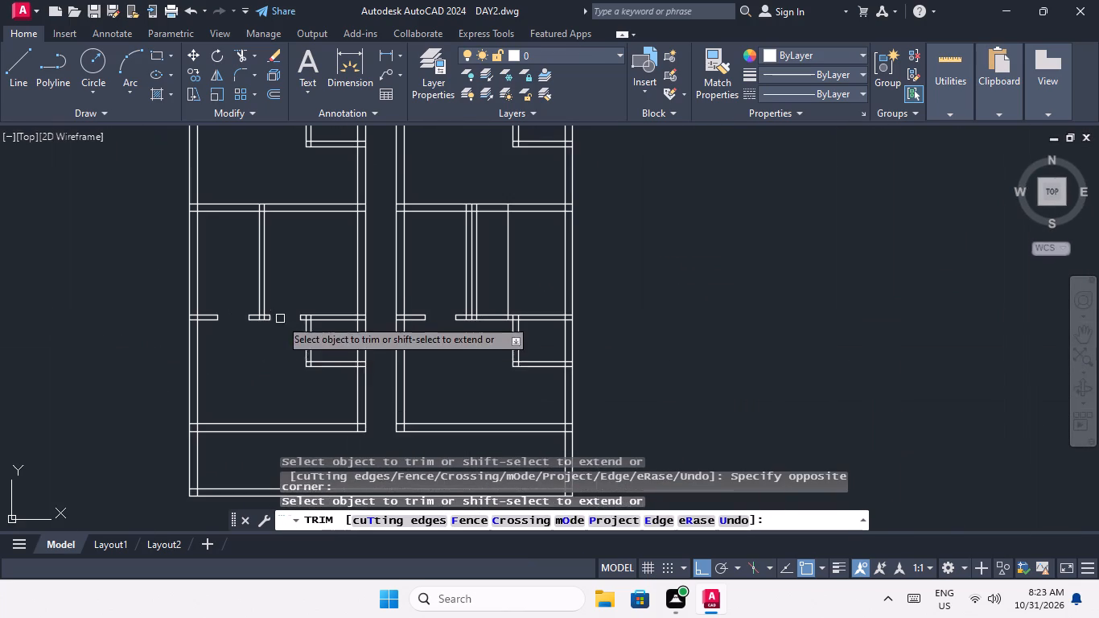
middle_drag(293, 337, 189, 327)
scroll(395, 301, up, 4)
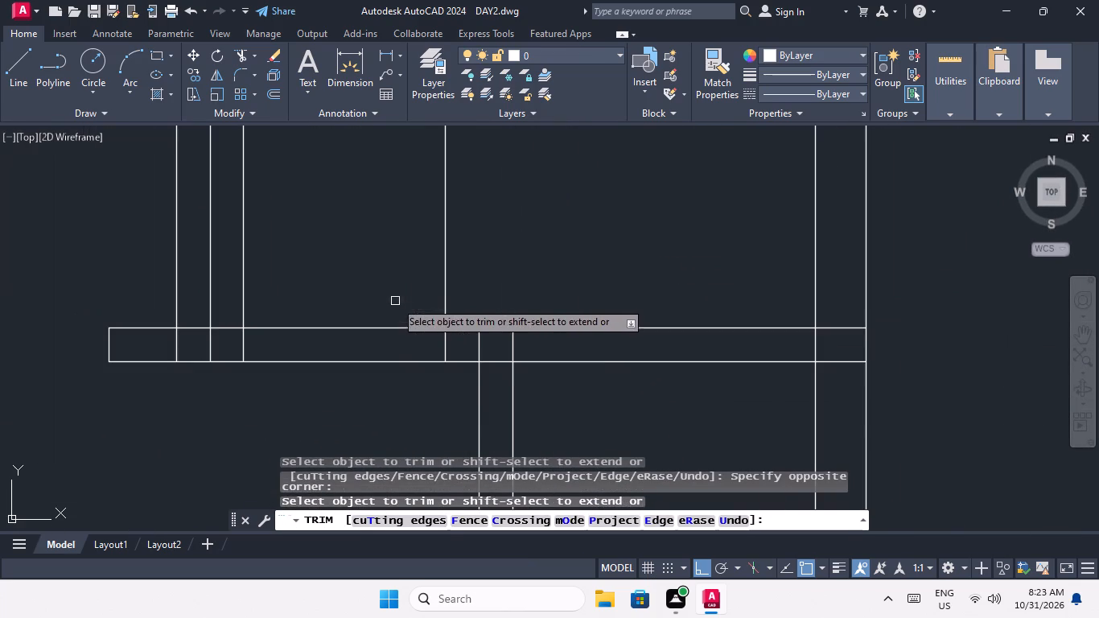
middle_drag(333, 387, 311, 354)
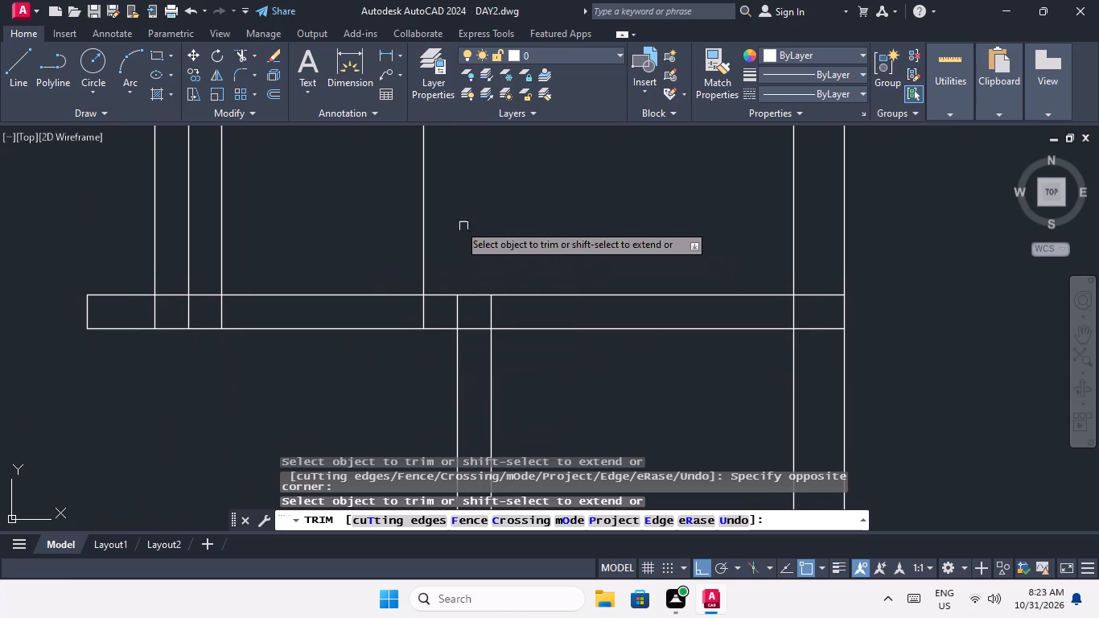
drag(451, 220, 433, 222)
click(209, 248)
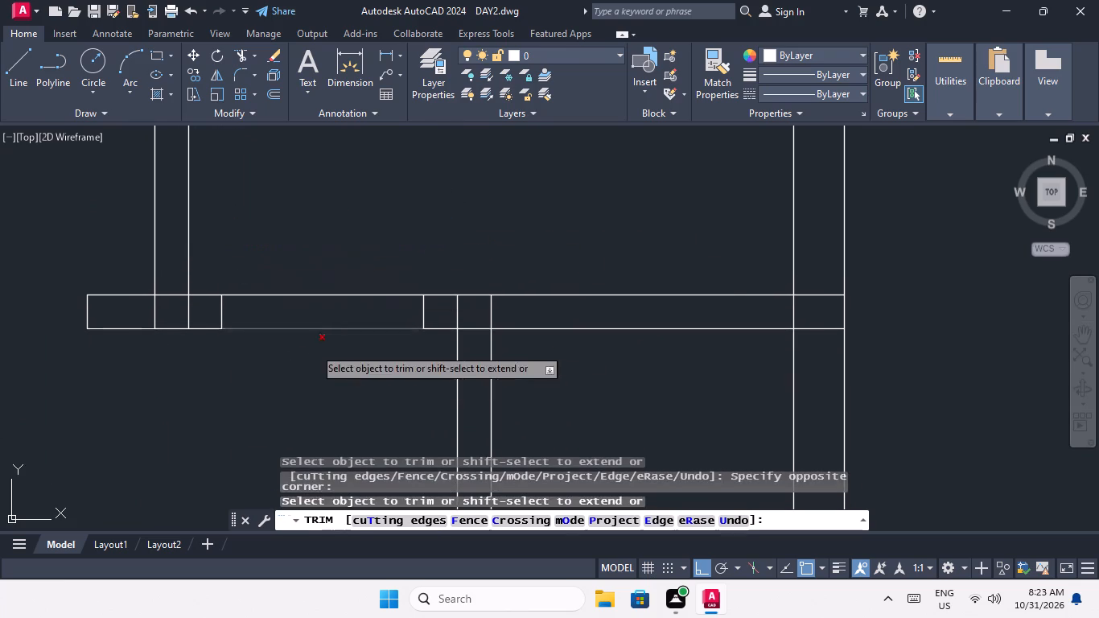
drag(314, 348, 307, 340)
click(285, 263)
Trim the overlapping lines where the cross wall above the left block's second room pair meets the left outer wall.
scroll(307, 270, down, 3)
middle_drag(310, 282, 312, 335)
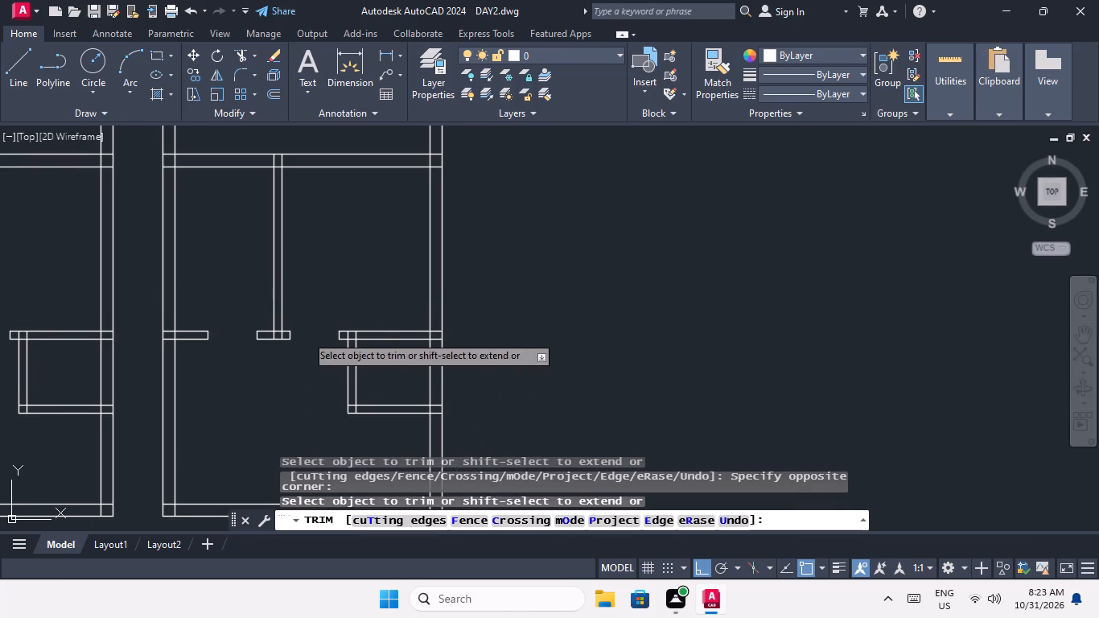
scroll(280, 335, up, 3)
scroll(409, 213, down, 4)
middle_drag(409, 224, 408, 340)
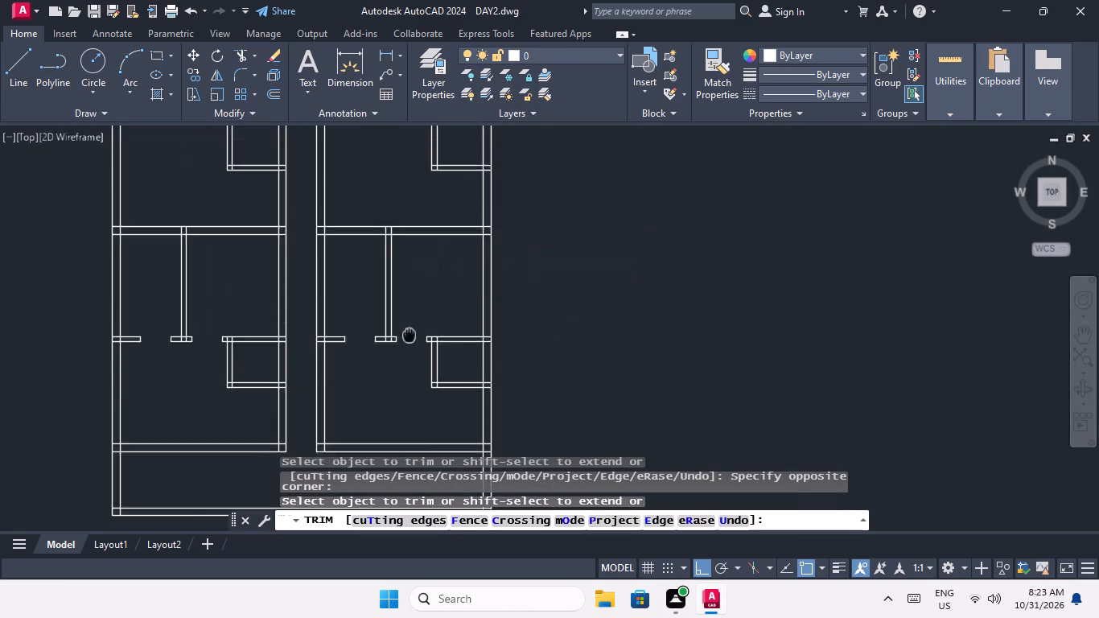
middle_drag(408, 340, 405, 360)
scroll(408, 315, down, 3)
scroll(355, 201, up, 4)
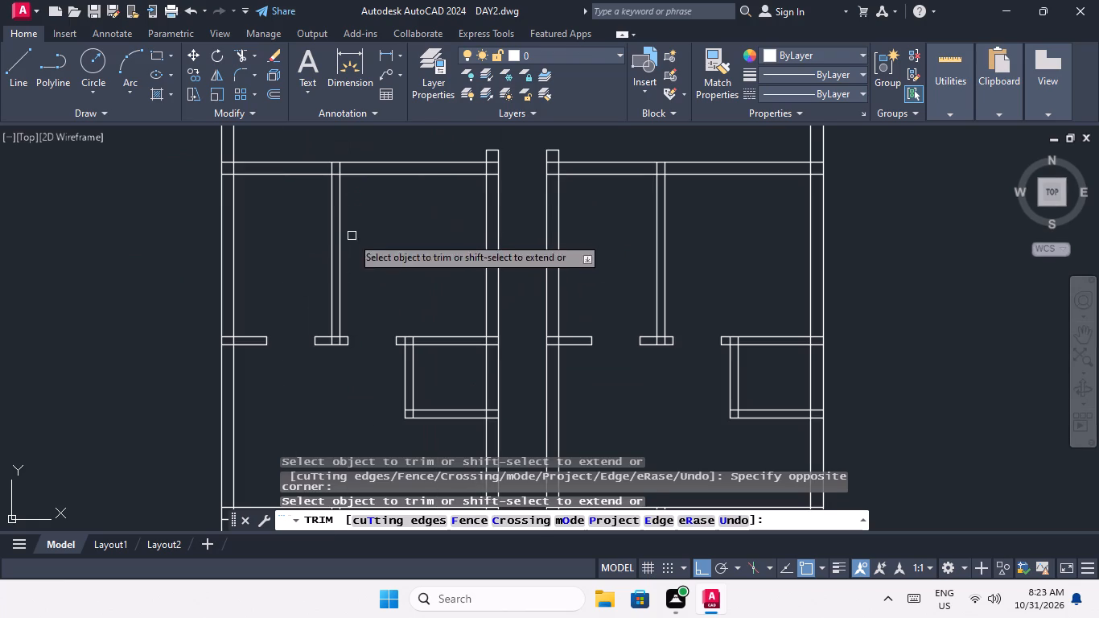
middle_drag(376, 236, 372, 369)
scroll(379, 340, down, 2)
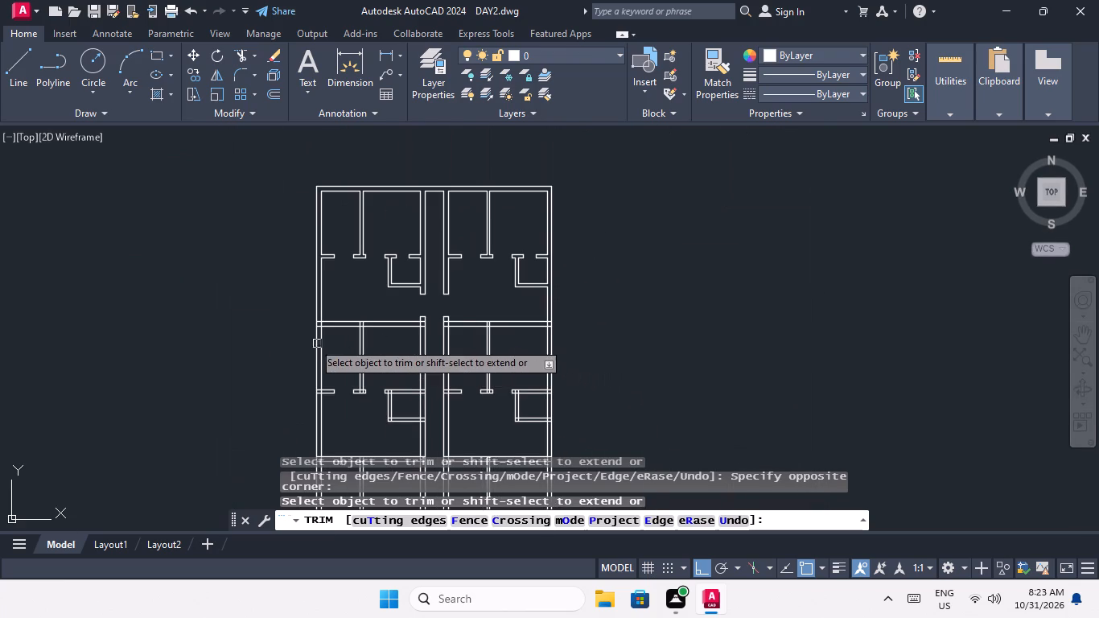
scroll(310, 320, up, 4)
scroll(373, 346, up, 4)
middle_drag(366, 355, 340, 259)
drag(320, 392, 316, 361)
click(272, 158)
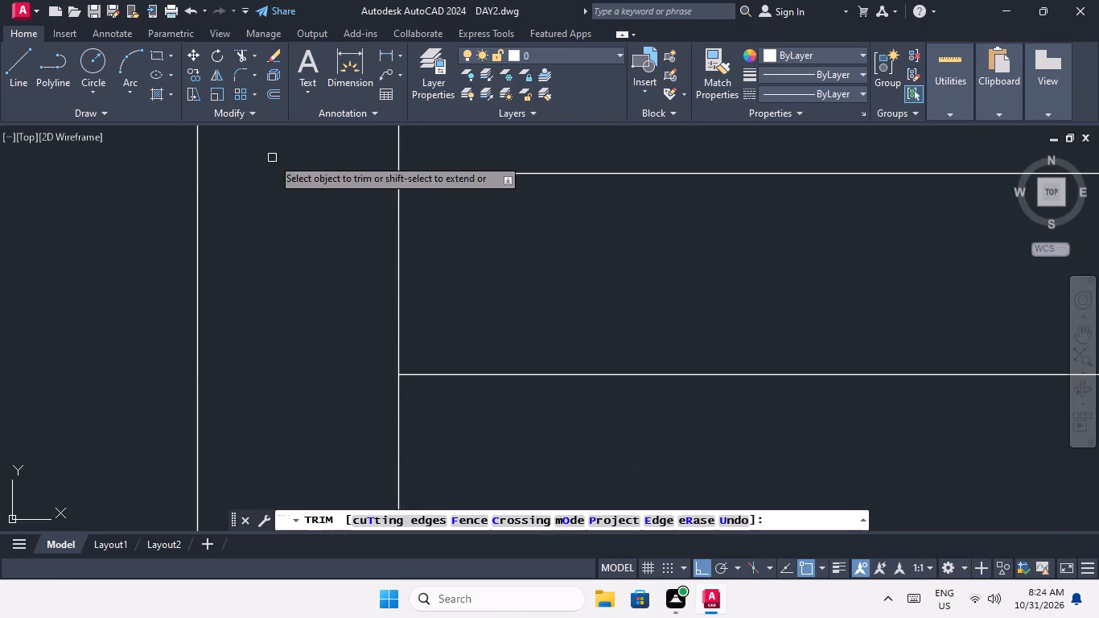
drag(466, 231, 379, 295)
click(374, 295)
Trim the overlapping lines where the vertical partition meets the cross wall above the left block's second room pair.
scroll(371, 264, down, 4)
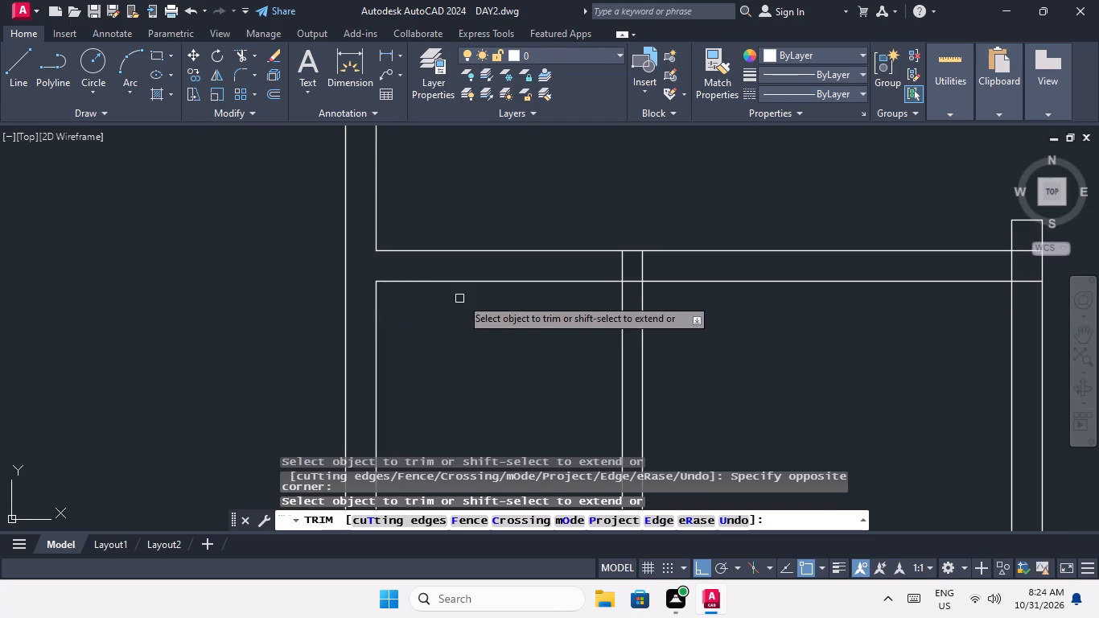
middle_drag(479, 292, 206, 240)
scroll(363, 229, up, 3)
middle_drag(430, 183, 438, 253)
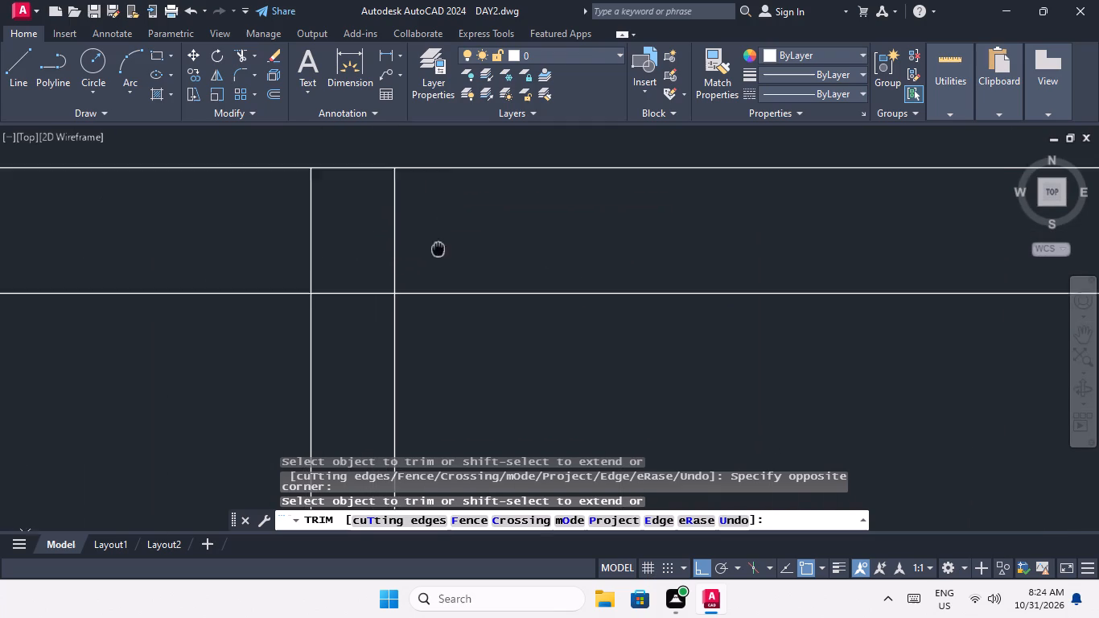
middle_drag(438, 253, 438, 266)
drag(428, 221, 352, 257)
click(239, 256)
drag(360, 337, 356, 319)
click(347, 276)
scroll(346, 276, down, 5)
Trim the overlapping lines where the cross walls above the second room pair meet the corridor walls in both blocks.
middle_drag(406, 311, 304, 283)
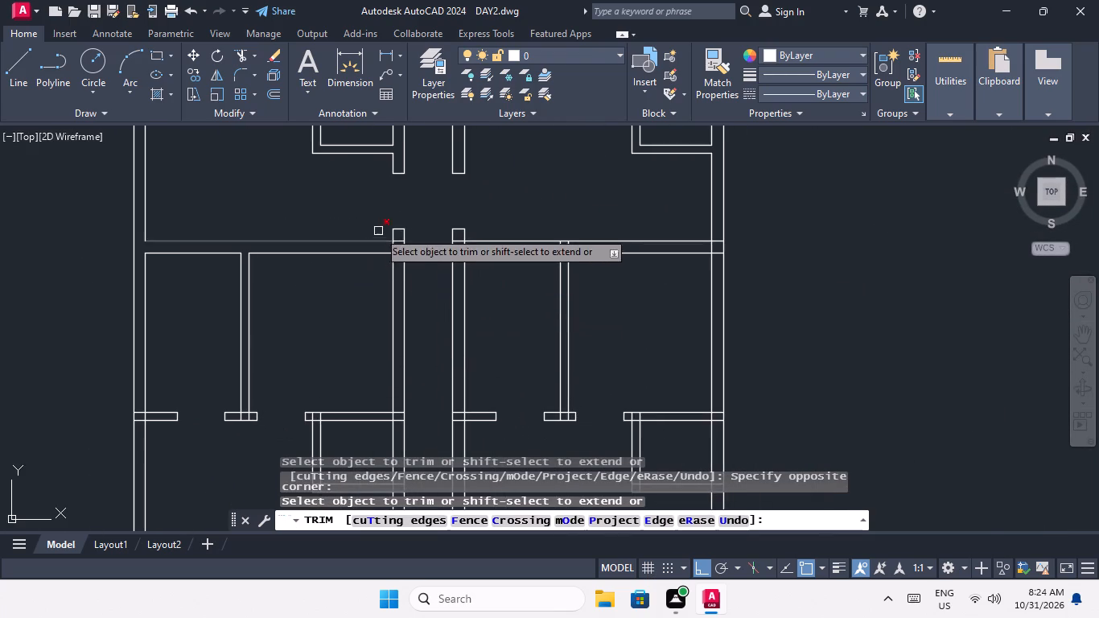
scroll(390, 236, up, 5)
click(447, 409)
drag(418, 240, 413, 274)
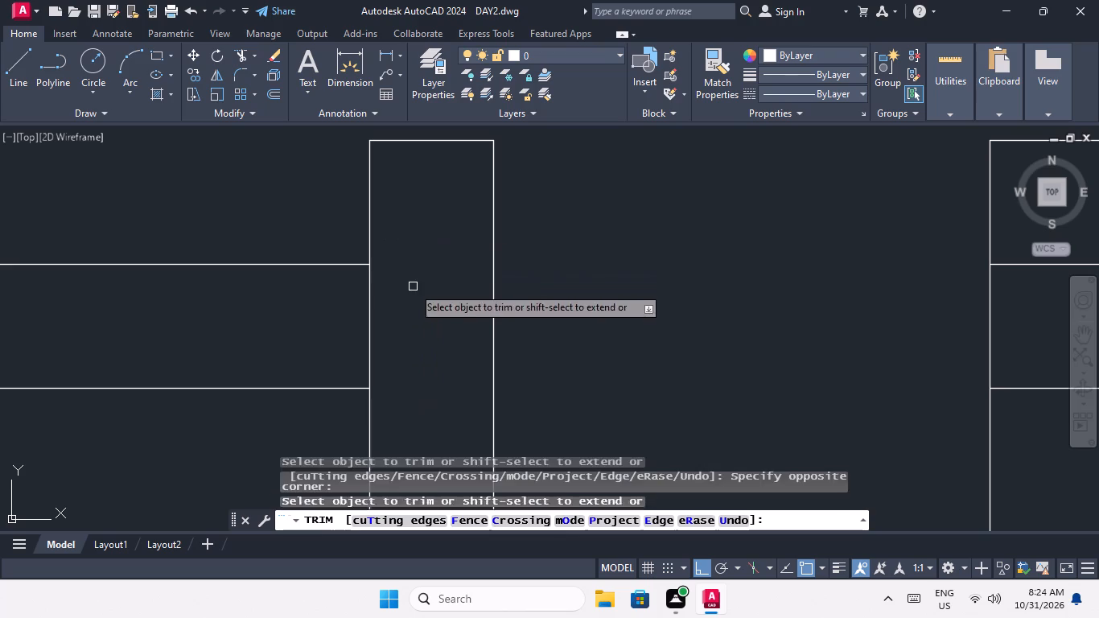
drag(413, 286, 345, 336)
click(323, 336)
scroll(340, 310, down, 5)
scroll(418, 310, up, 5)
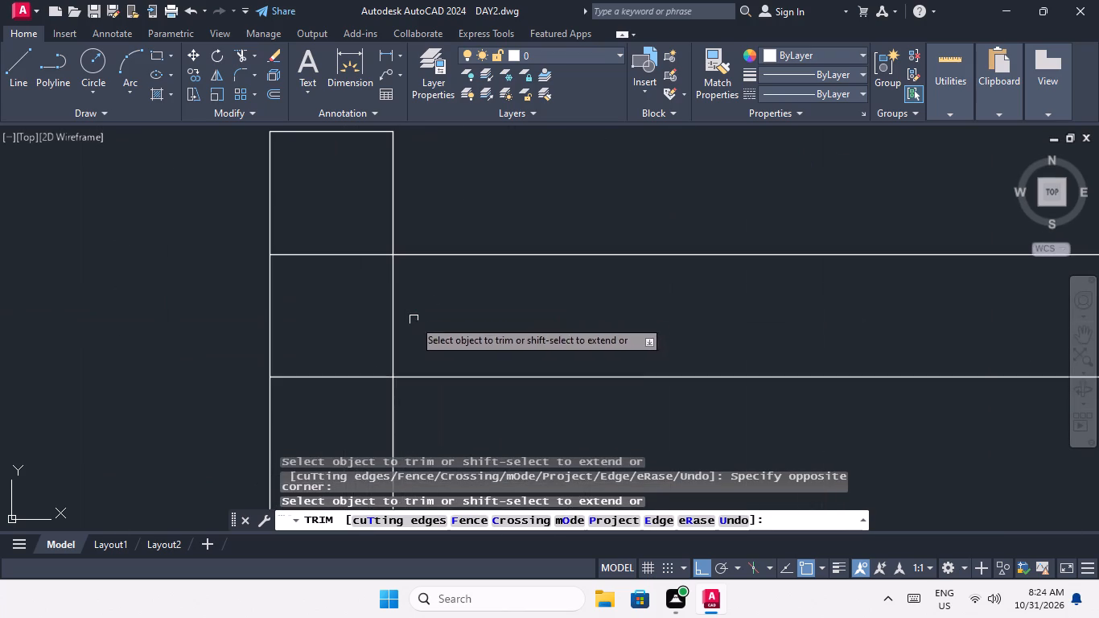
click(348, 399)
click(291, 235)
drag(410, 285, 356, 310)
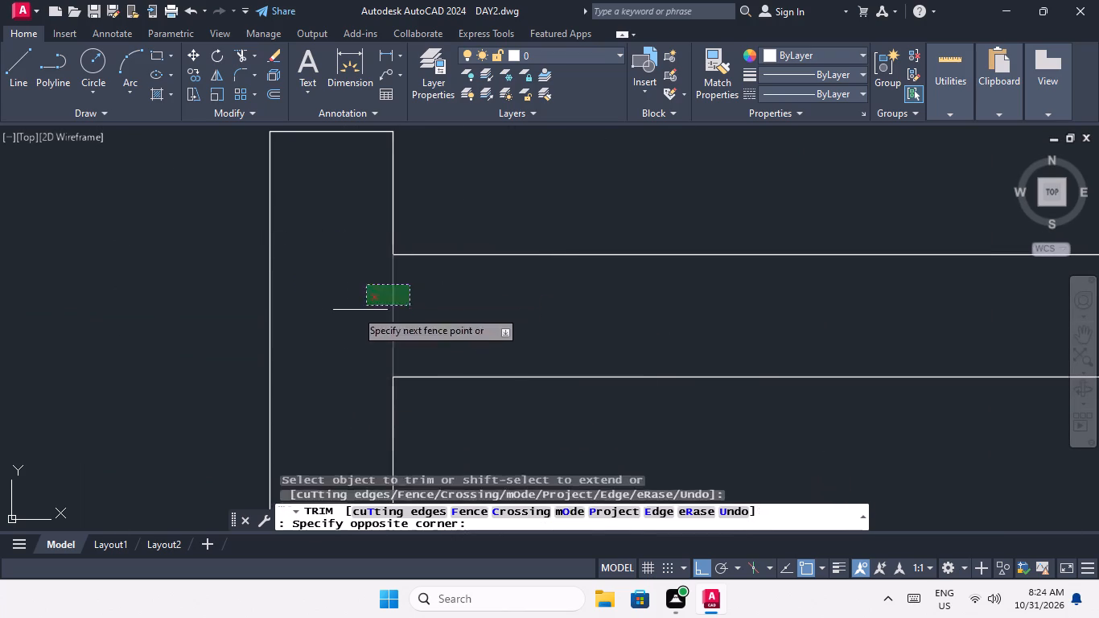
click(346, 315)
Trim the overlapping lines where the vertical partition meets the cross wall above the right block's second room pair.
scroll(312, 244, down, 5)
middle_drag(274, 293, 271, 309)
scroll(286, 285, down, 1)
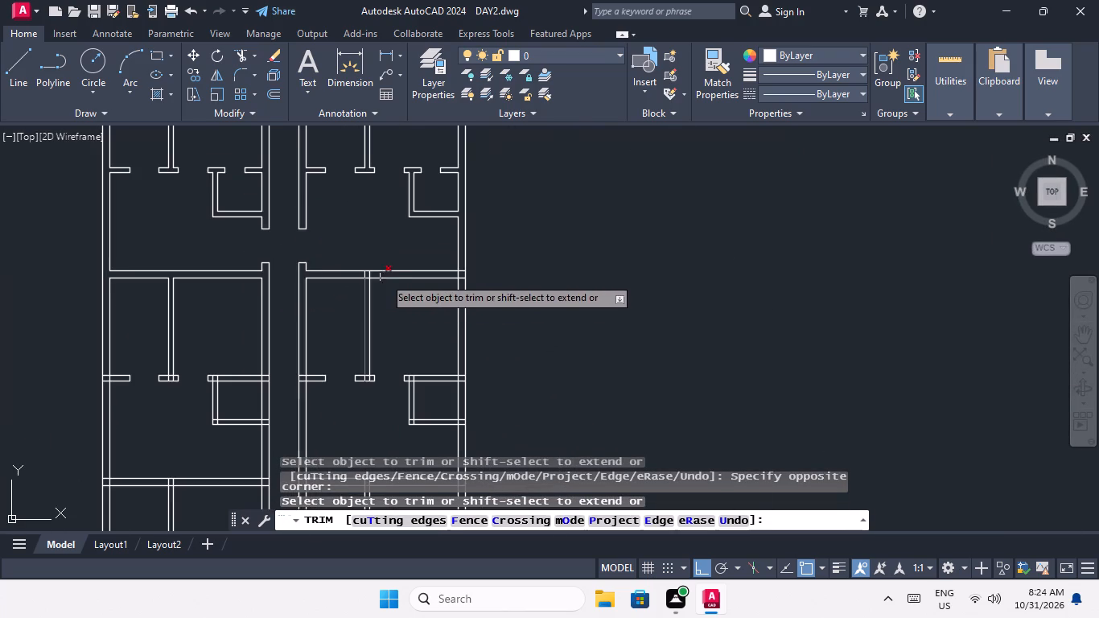
scroll(375, 274, up, 4)
scroll(307, 286, up, 1)
drag(370, 254, 305, 262)
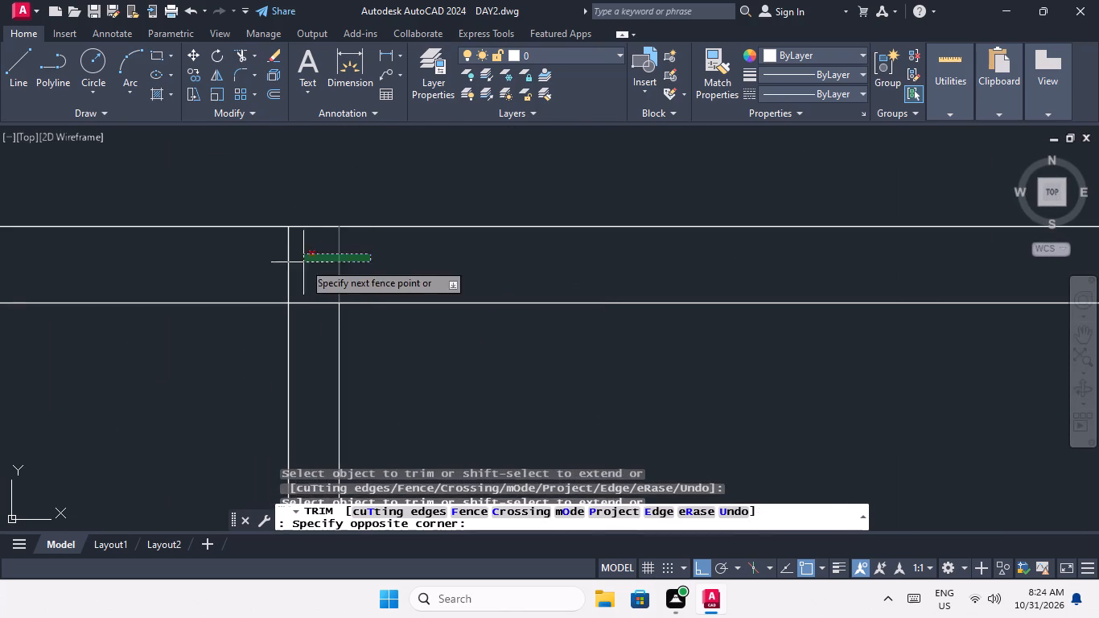
click(274, 263)
click(319, 306)
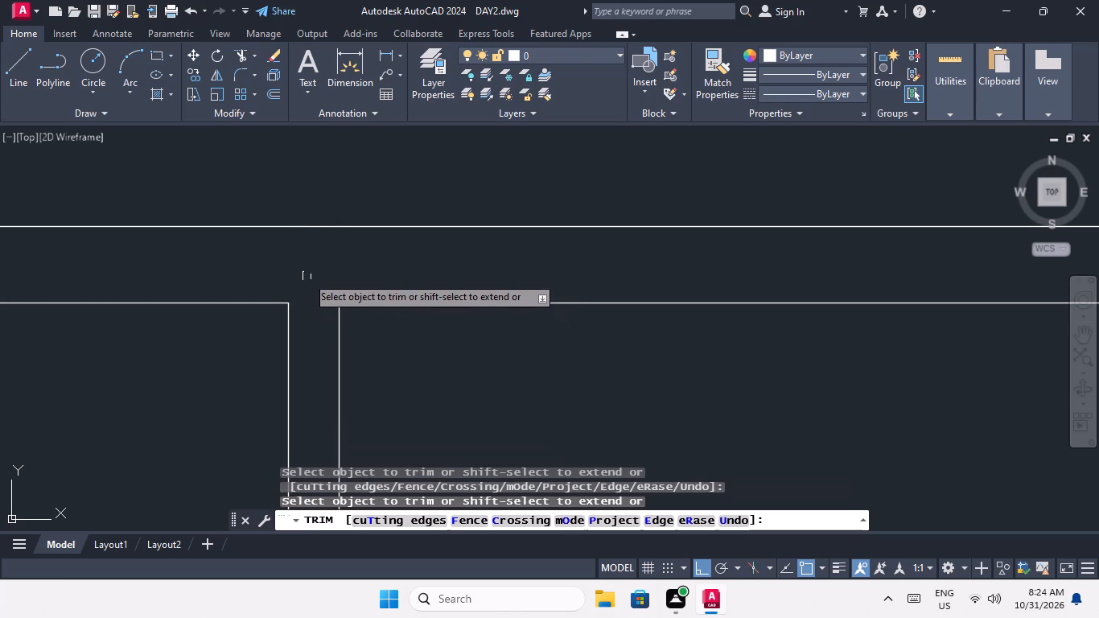
Trim the overlapping lines where the cross wall above the right block's second room pair meets the right outer wall.
scroll(307, 269, down, 4)
scroll(450, 259, up, 4)
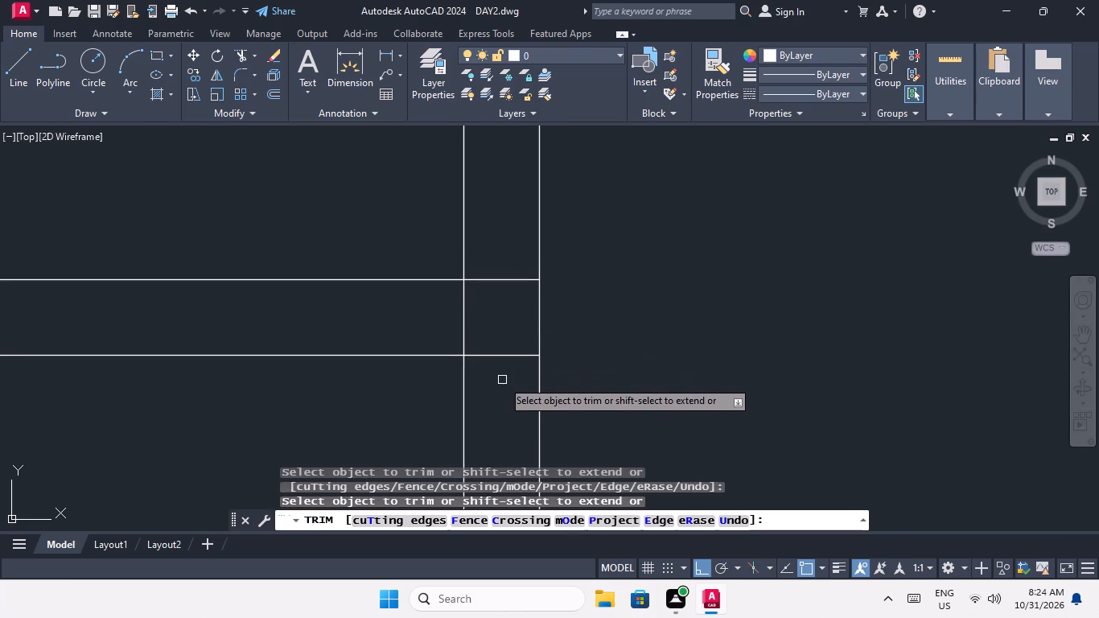
drag(515, 380, 508, 367)
drag(498, 242, 493, 259)
click(466, 308)
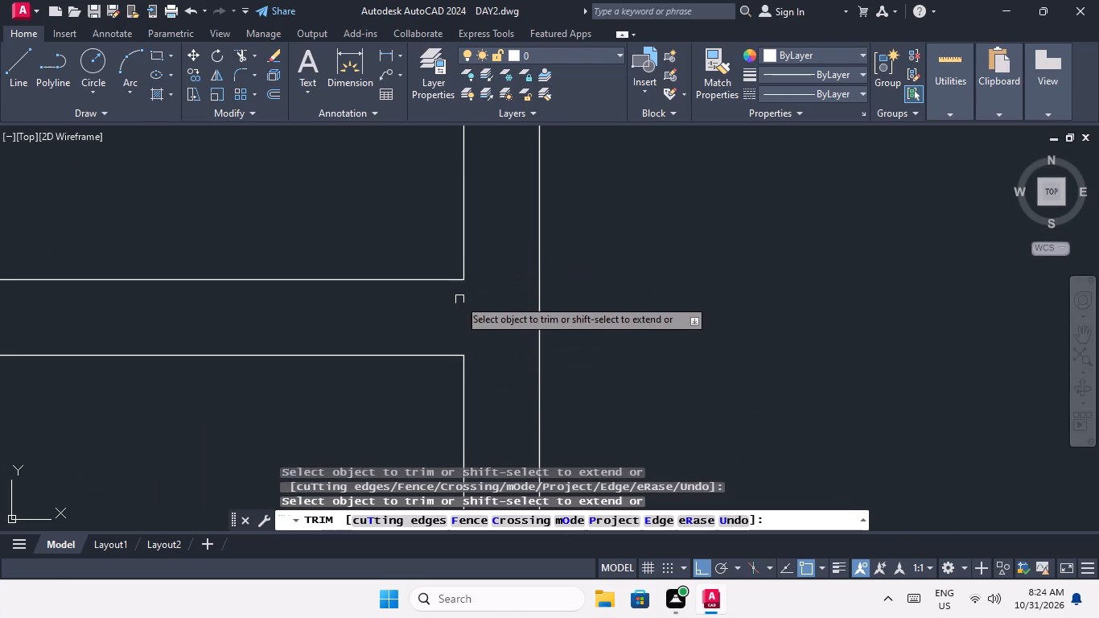
Trim the overlapping lines where the lower partition of the left block's second room pair meets the left outer wall.
scroll(460, 283, down, 5)
middle_drag(422, 337, 485, 257)
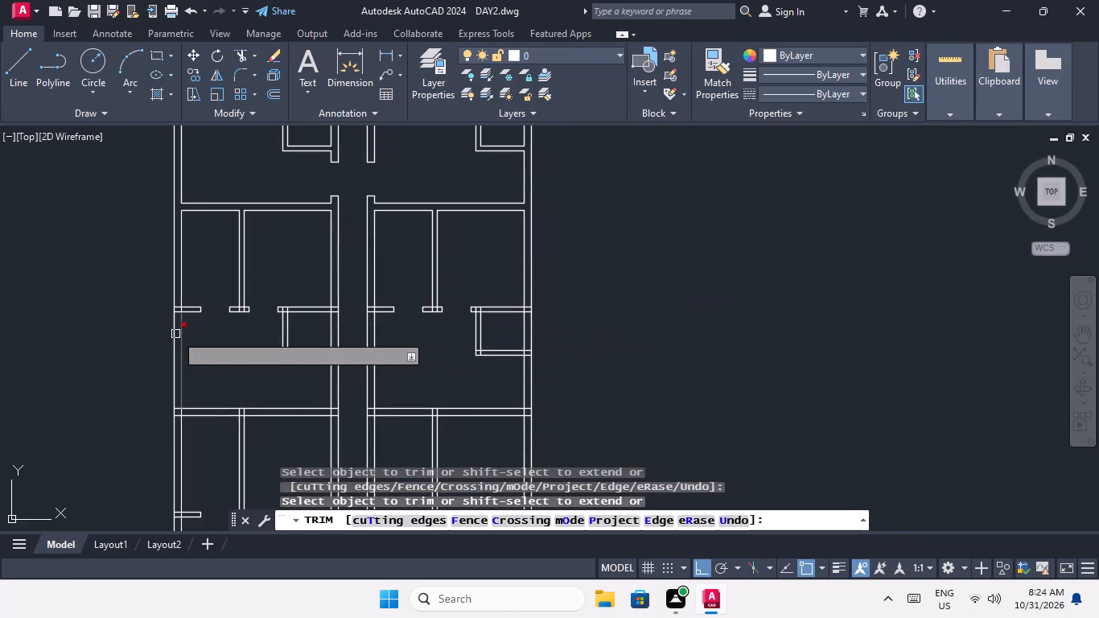
scroll(163, 301, up, 4)
click(260, 383)
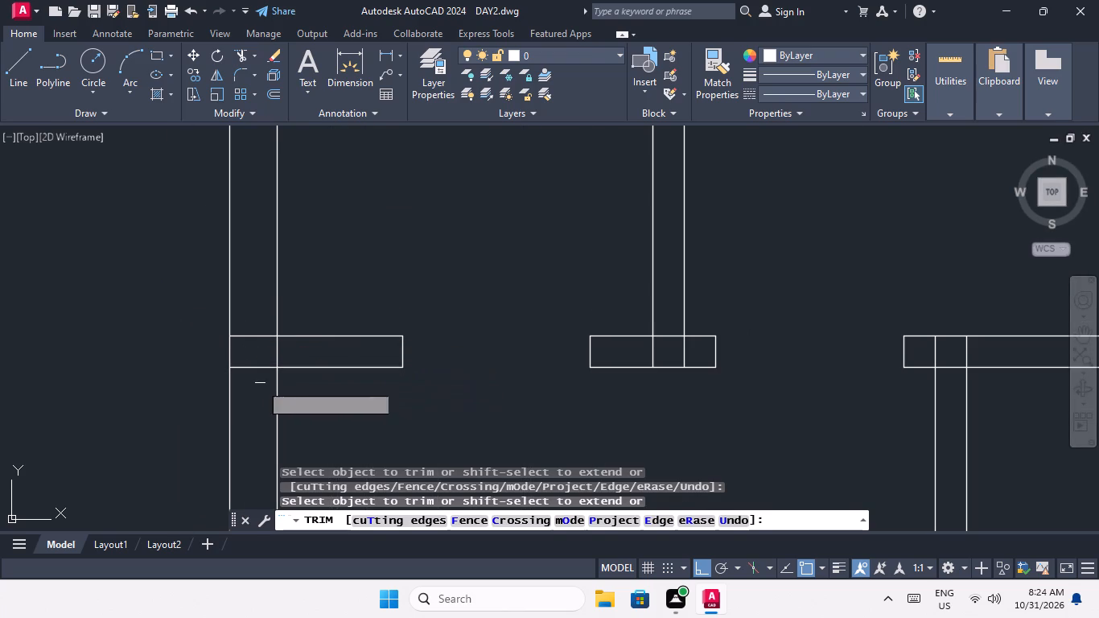
click(254, 311)
drag(259, 338, 265, 352)
click(282, 356)
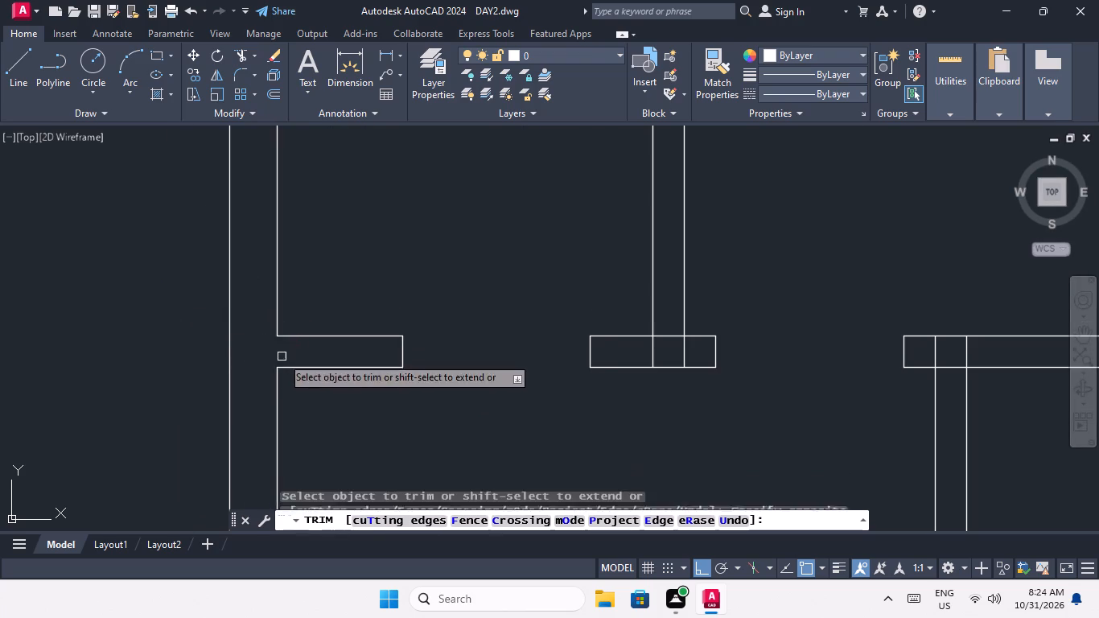
Trim the vertical partition's lines inside the short lower partition between the left block's second room pair's door openings, and end trimming.
scroll(246, 332, down, 3)
scroll(356, 344, up, 4)
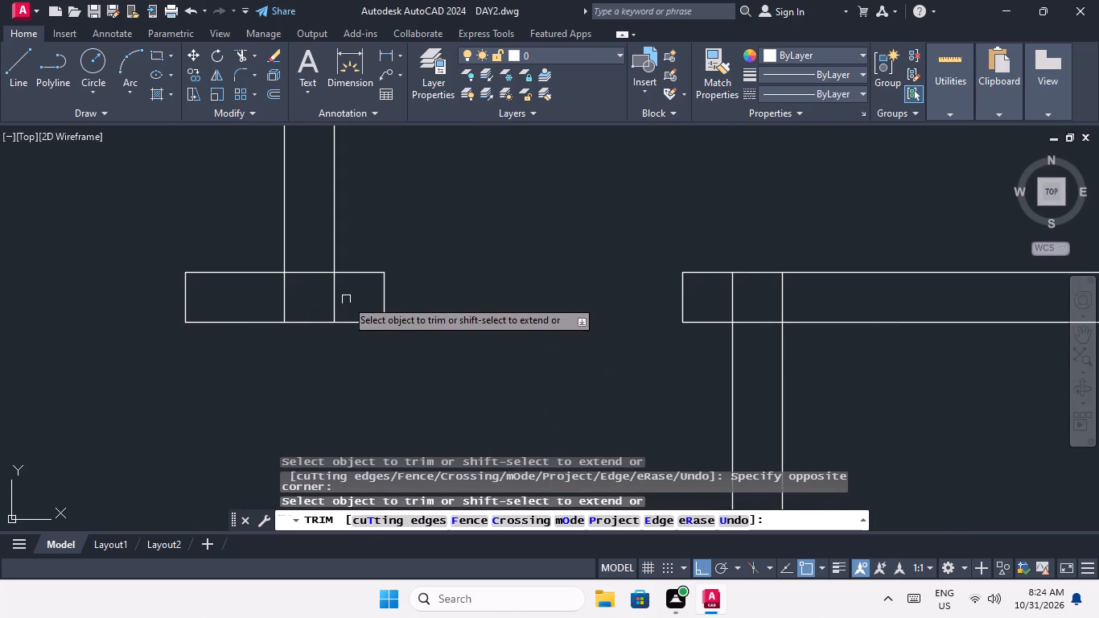
drag(345, 297, 322, 303)
click(270, 300)
scroll(281, 295, down, 4)
scroll(525, 321, down, 4)
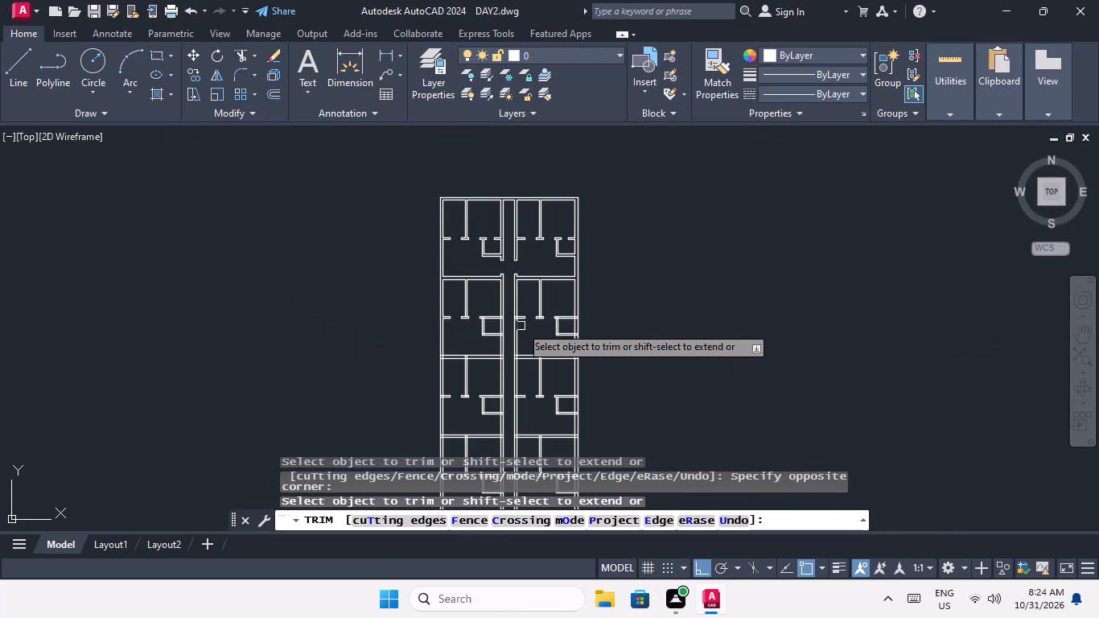
key(Escape)
key(Escape)
key(Escape)
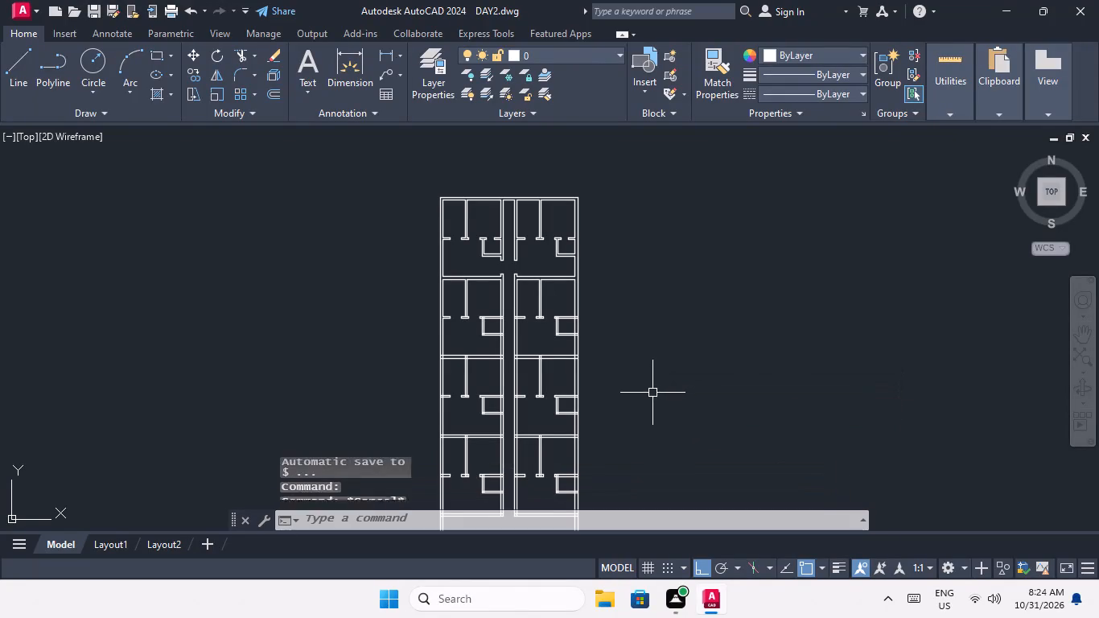
Offset the inner face of the small corner room's left wall 9" inward in both blocks' second room pairs.
key(o)
key(Return)
text(9")
key(Return)
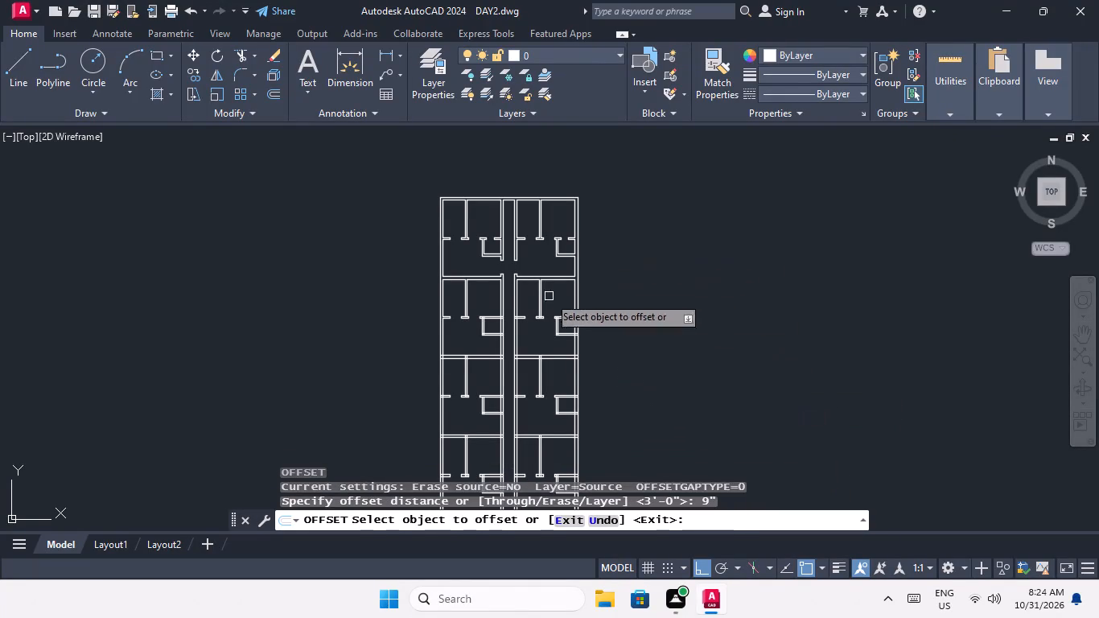
scroll(480, 326, up, 6)
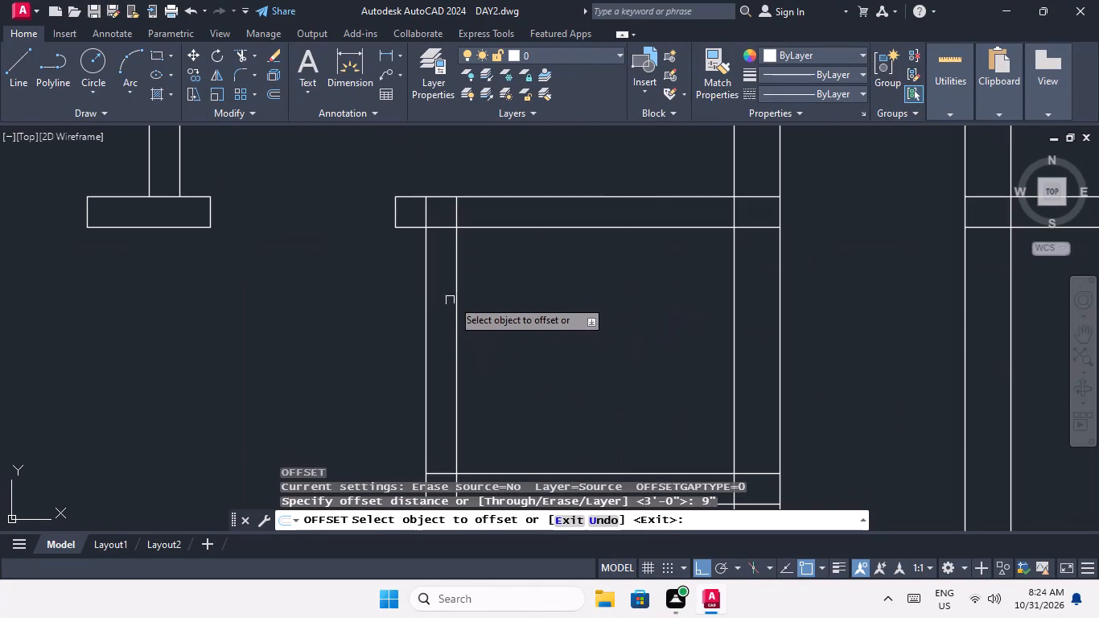
click(453, 299)
click(527, 300)
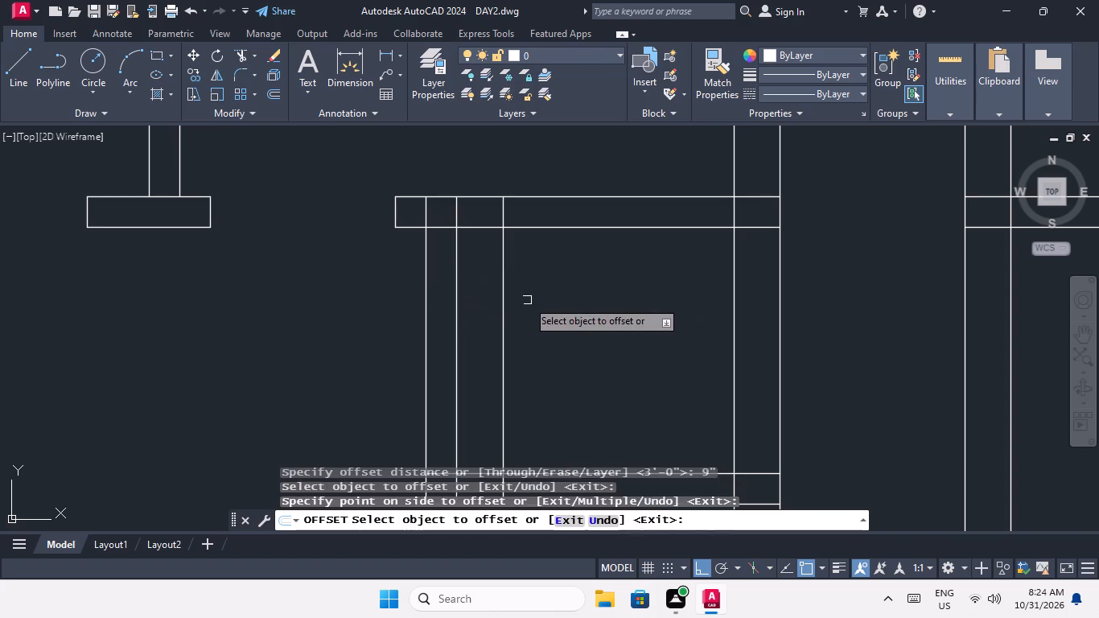
scroll(524, 295, down, 4)
middle_drag(706, 347, 568, 347)
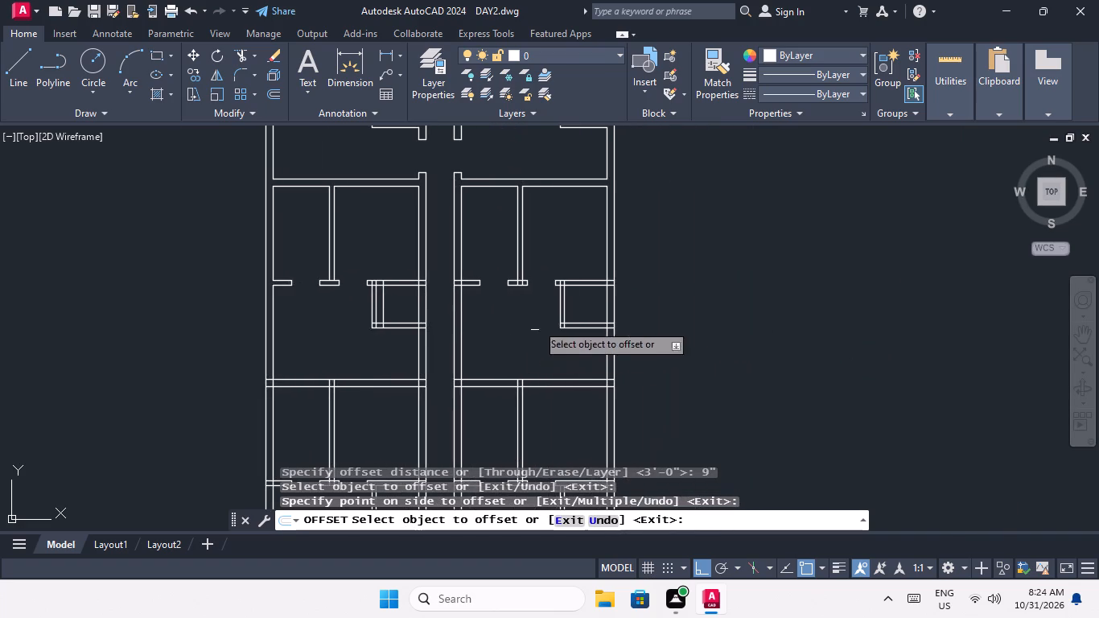
scroll(569, 294, up, 4)
click(542, 325)
click(618, 312)
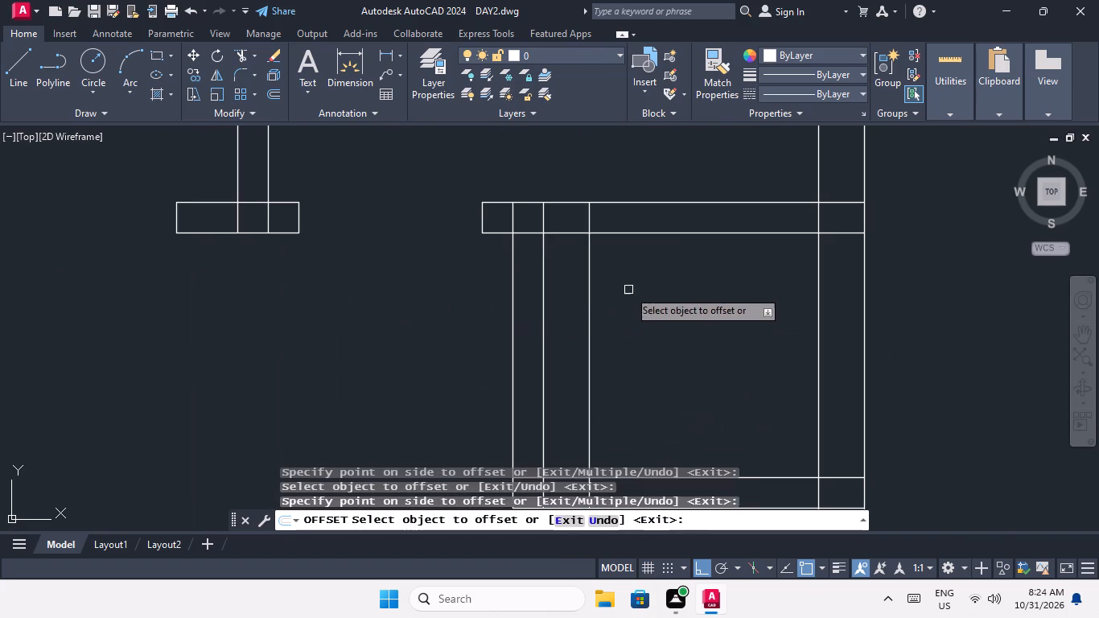
Offset the inner face of the small corner room's left wall 9" inward in both blocks' third room pairs.
scroll(628, 288, down, 4)
middle_drag(547, 373, 549, 183)
scroll(431, 299, up, 3)
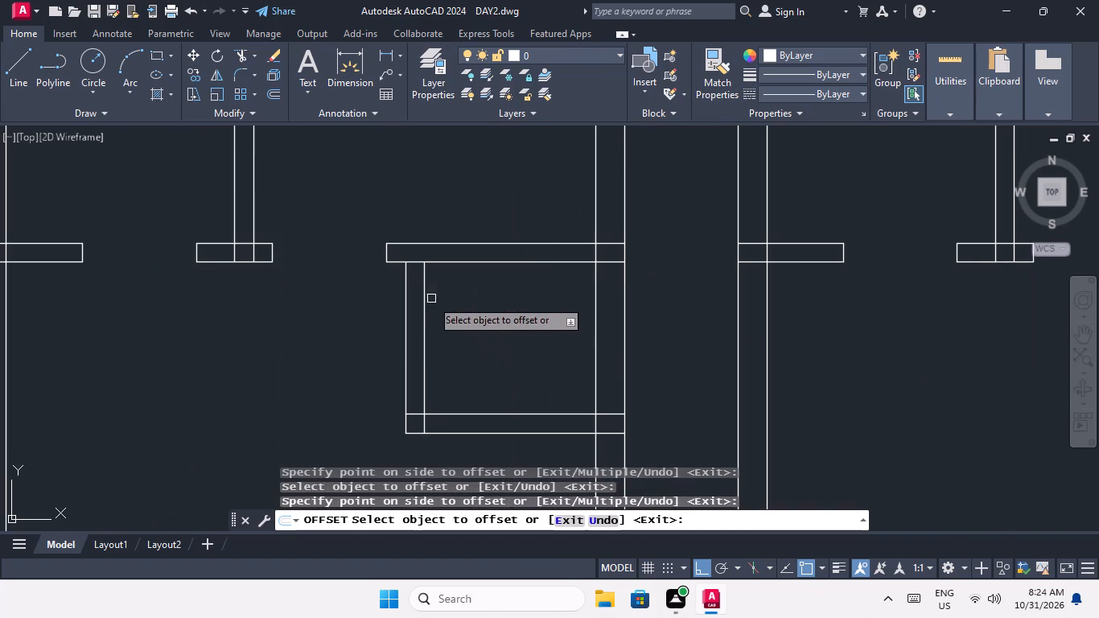
drag(423, 325, 437, 325)
click(496, 310)
scroll(500, 300, down, 4)
scroll(615, 313, up, 3)
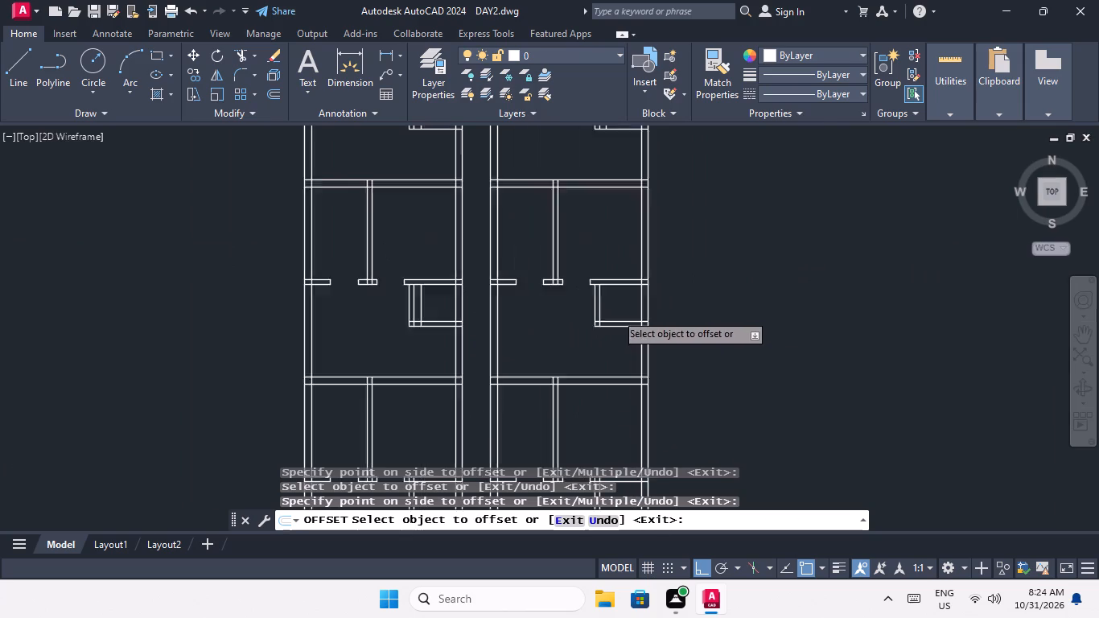
scroll(615, 313, up, 2)
click(505, 269)
click(574, 265)
Offset the inner face of the small corner room's left wall 9" inward in both blocks' fourth room pairs, and end offsetting.
scroll(583, 257, down, 3)
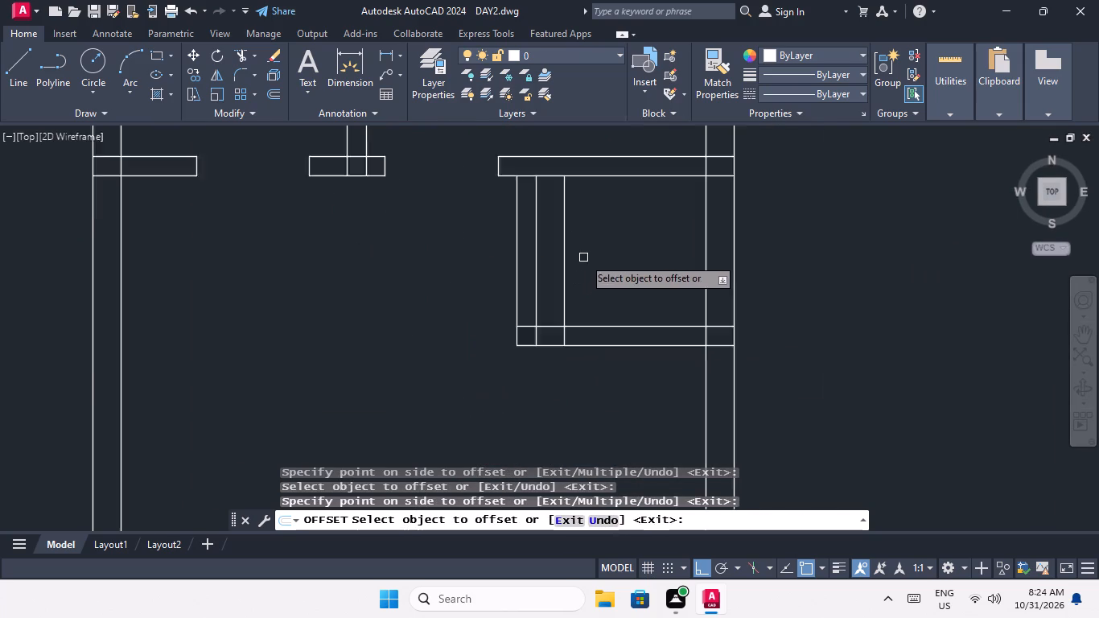
scroll(583, 257, down, 2)
scroll(581, 404, up, 3)
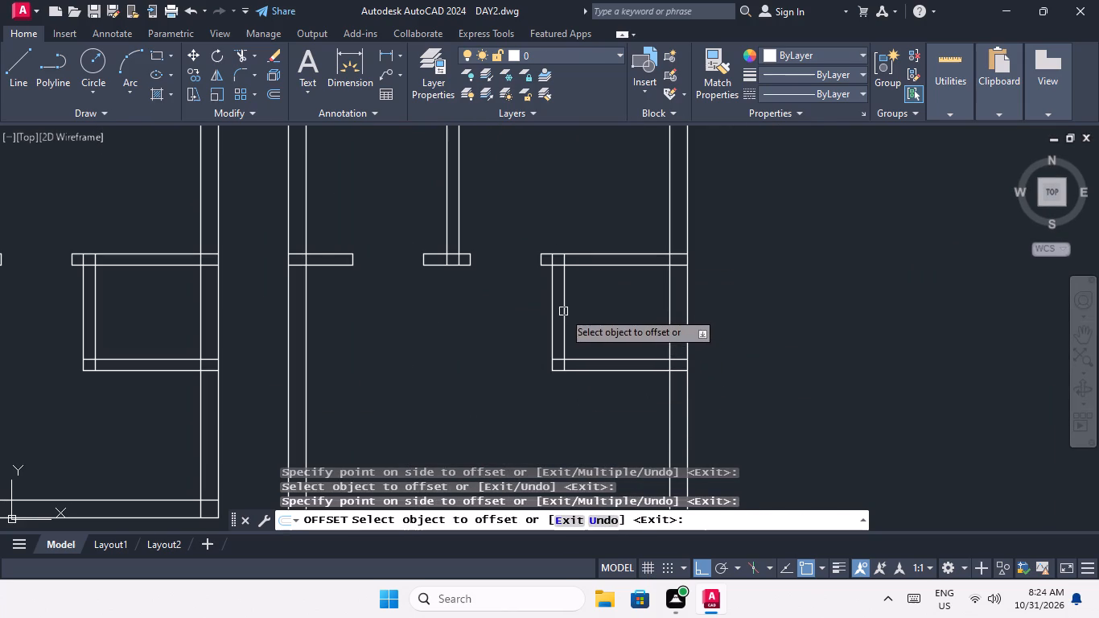
drag(563, 311, 603, 311)
click(632, 305)
middle_drag(364, 335, 535, 327)
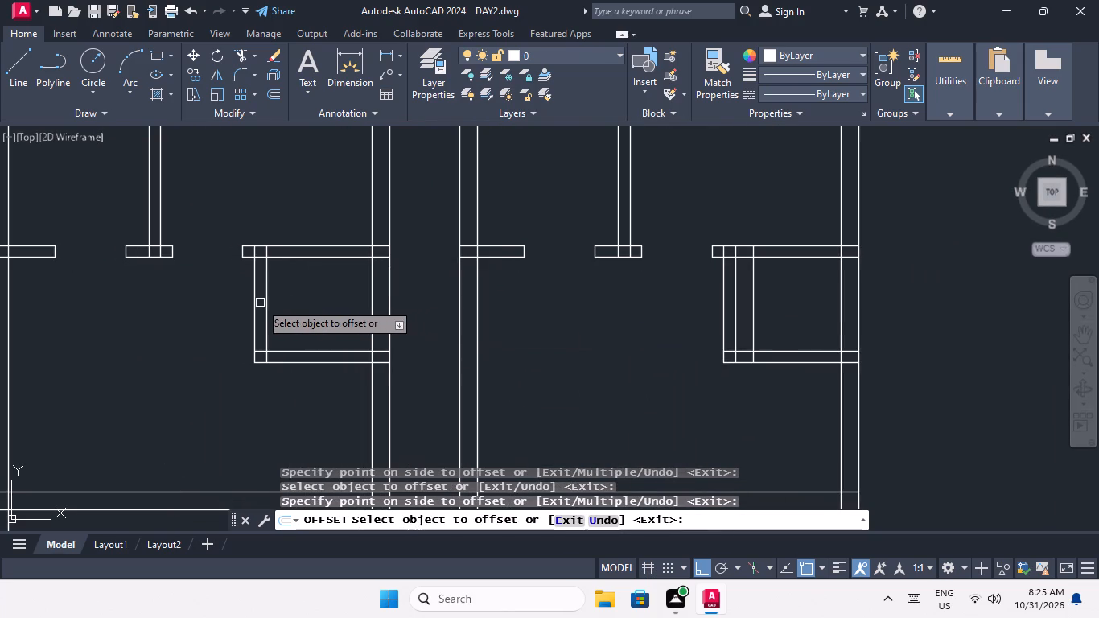
click(268, 298)
click(305, 290)
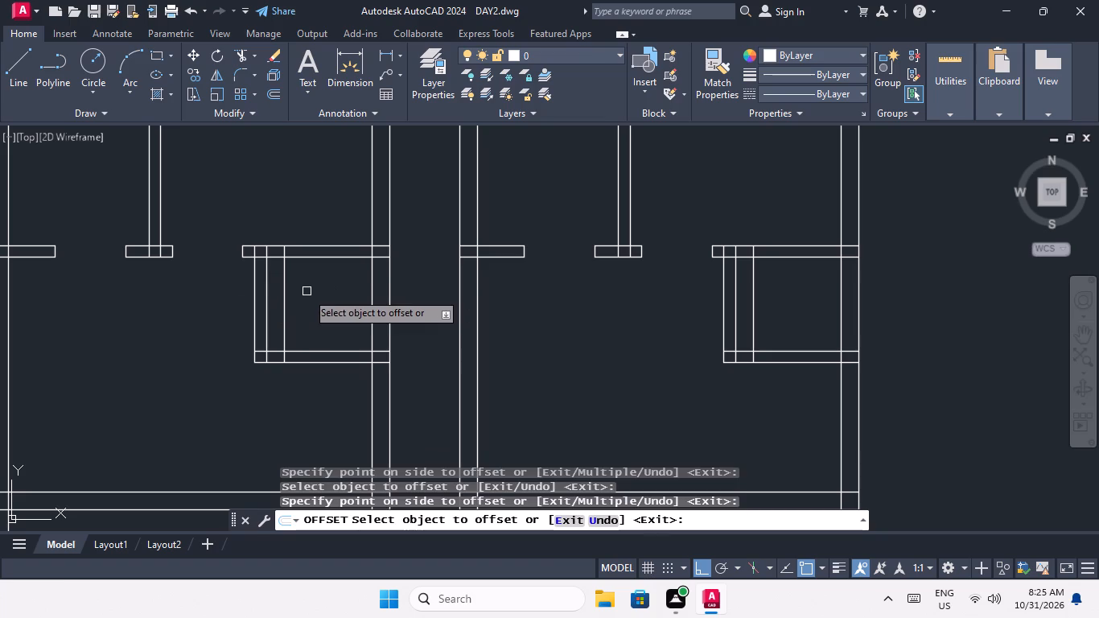
key(Escape)
key(Escape)
Offset the 9" guide lines 2' further inward in the small corner rooms of both blocks' fourth room pairs.
key(o)
key(Return)
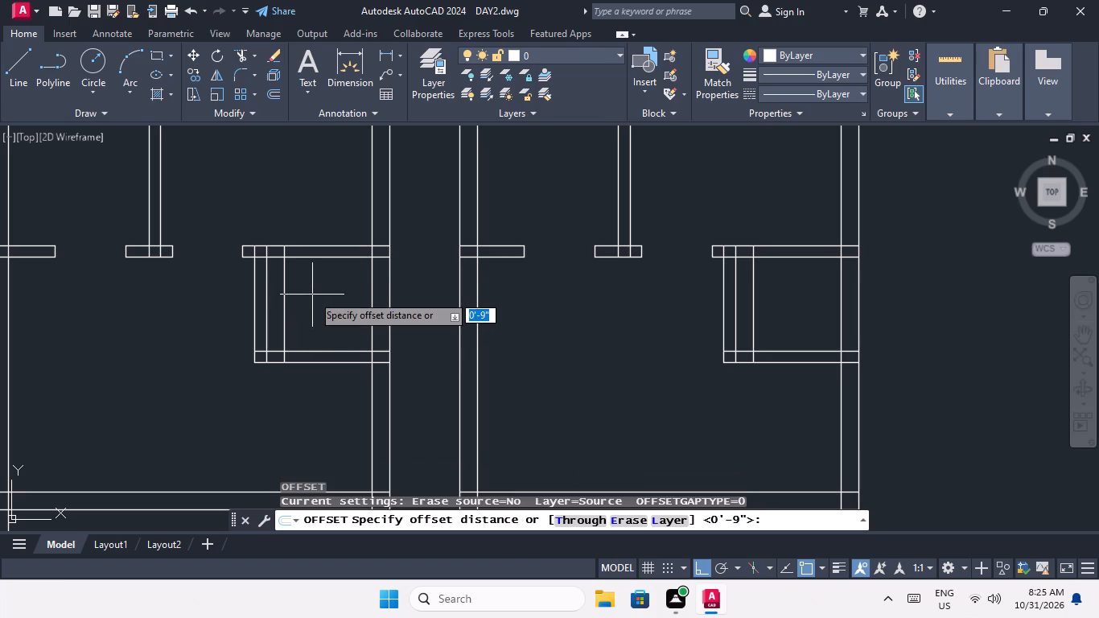
text(2')
key(Return)
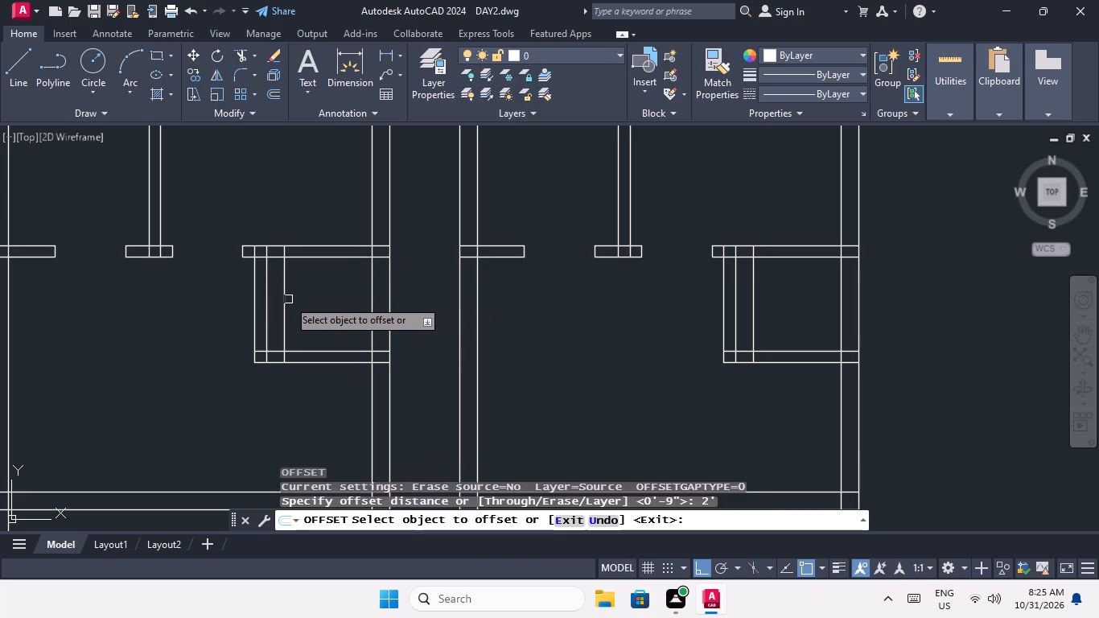
drag(282, 295, 294, 296)
click(333, 297)
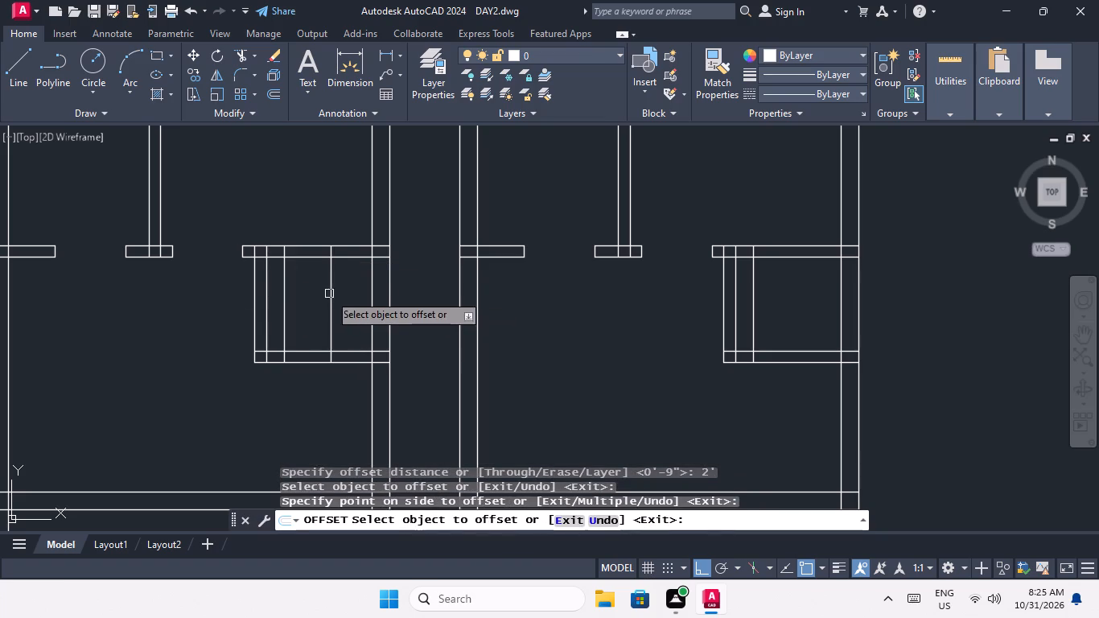
drag(755, 296, 762, 296)
click(779, 295)
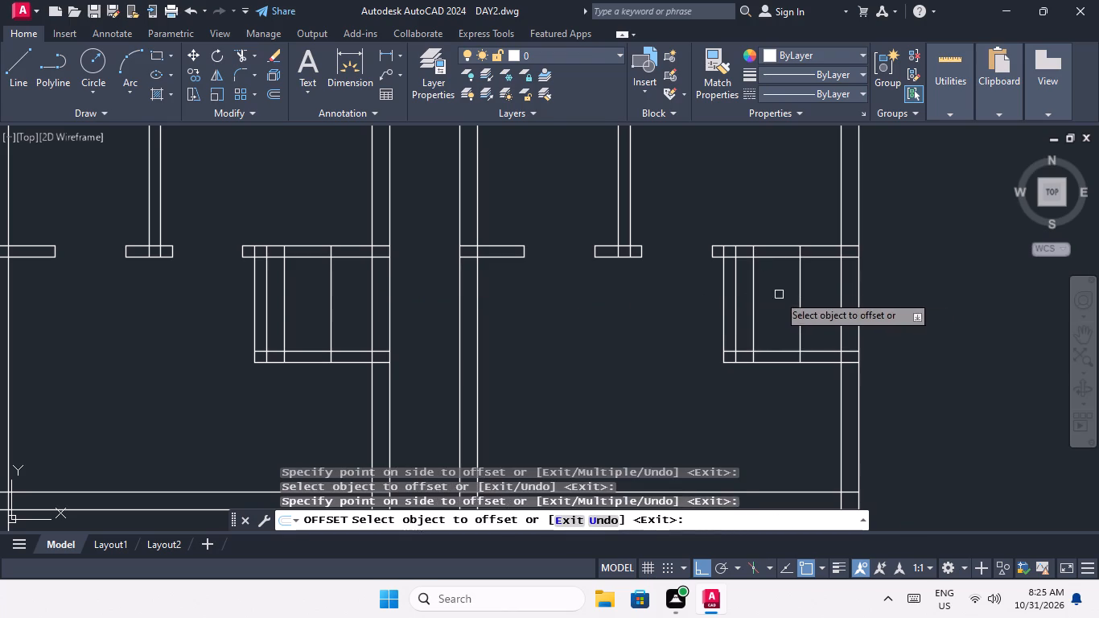
Offset the 9" guide lines 2' further inward in the small corner rooms of both blocks' third room pairs.
scroll(776, 295, down, 1)
middle_drag(772, 296, 662, 432)
scroll(669, 426, down, 1)
scroll(657, 230, up, 2)
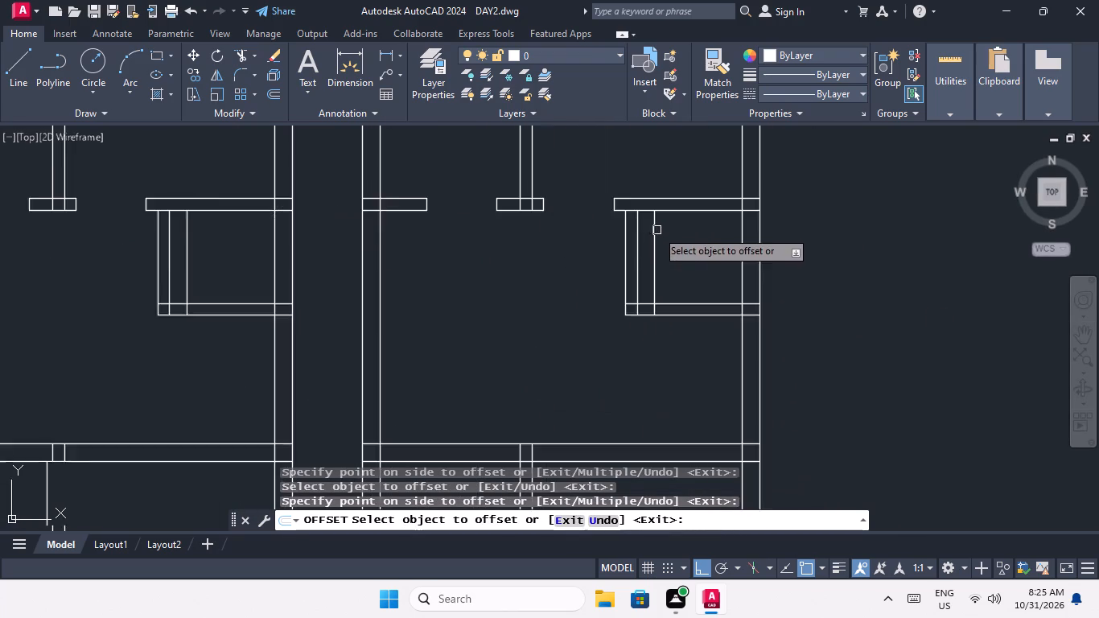
scroll(657, 230, up, 1)
click(652, 259)
click(752, 255)
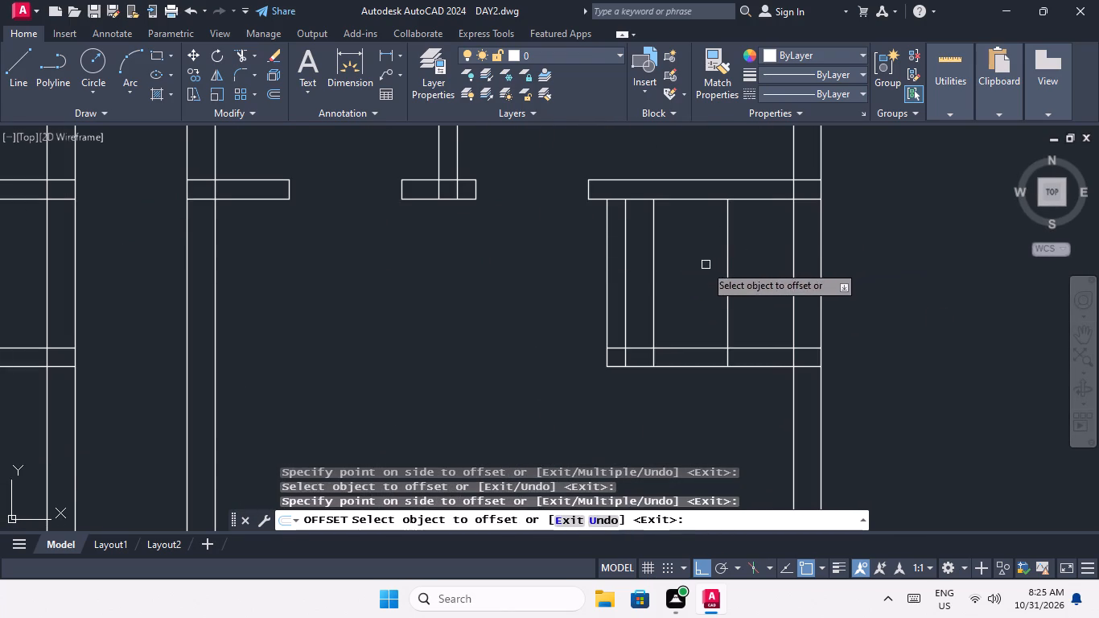
scroll(703, 266, down, 2)
scroll(386, 265, up, 3)
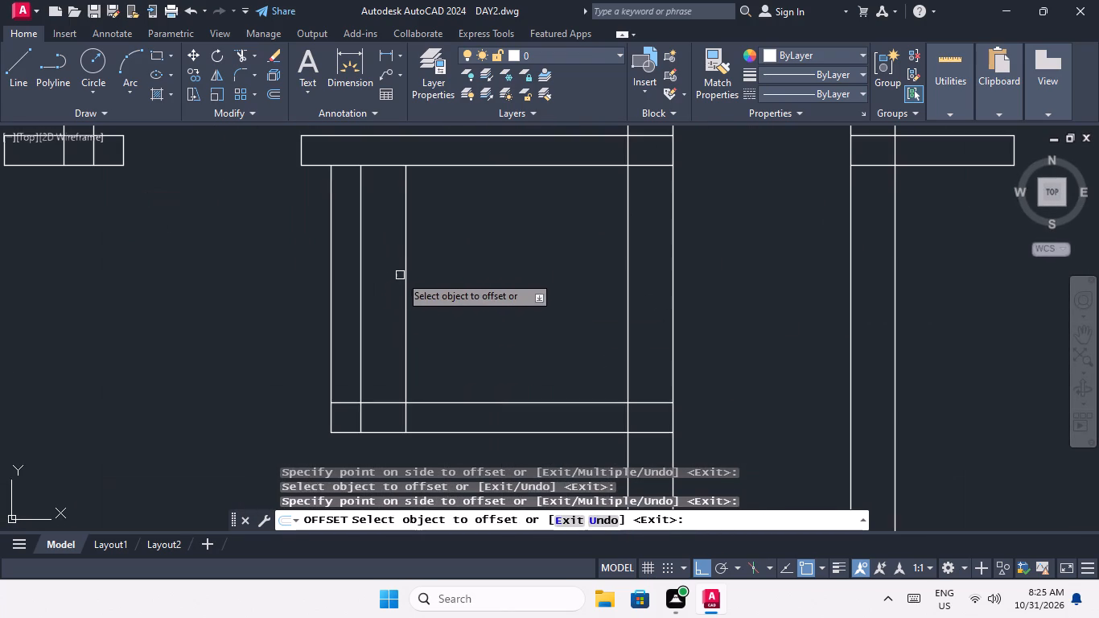
click(403, 266)
click(454, 262)
Offset the 9" guide lines 2' further inward in both blocks' second-pair small corner rooms, and end offsetting.
scroll(454, 262, down, 1)
middle_drag(454, 262, 441, 295)
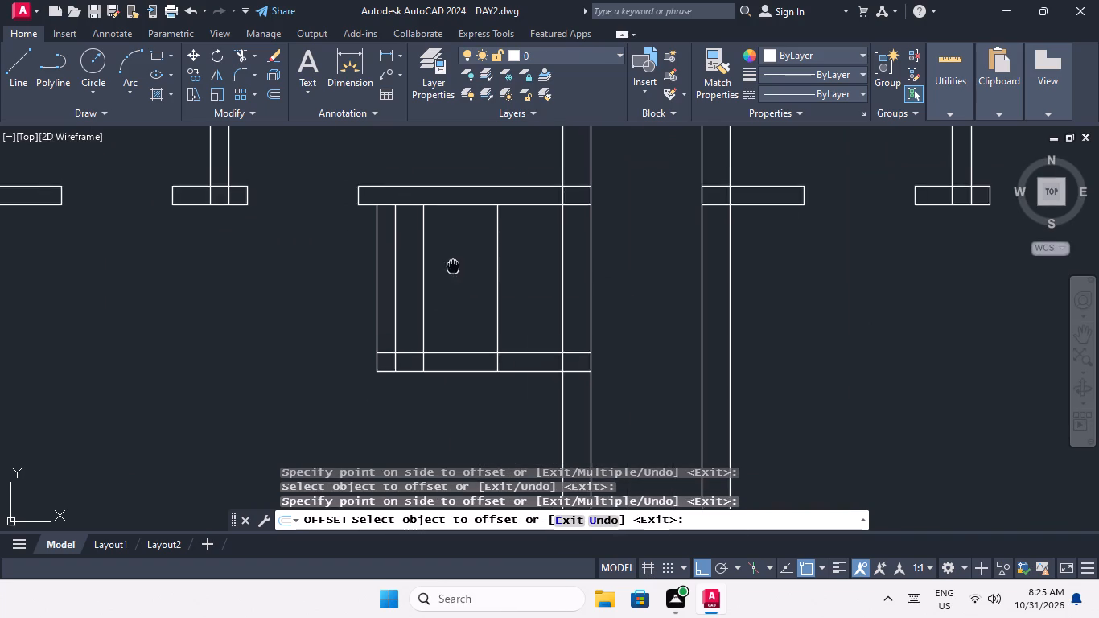
middle_drag(441, 295, 414, 360)
scroll(414, 361, down, 4)
scroll(533, 216, up, 3)
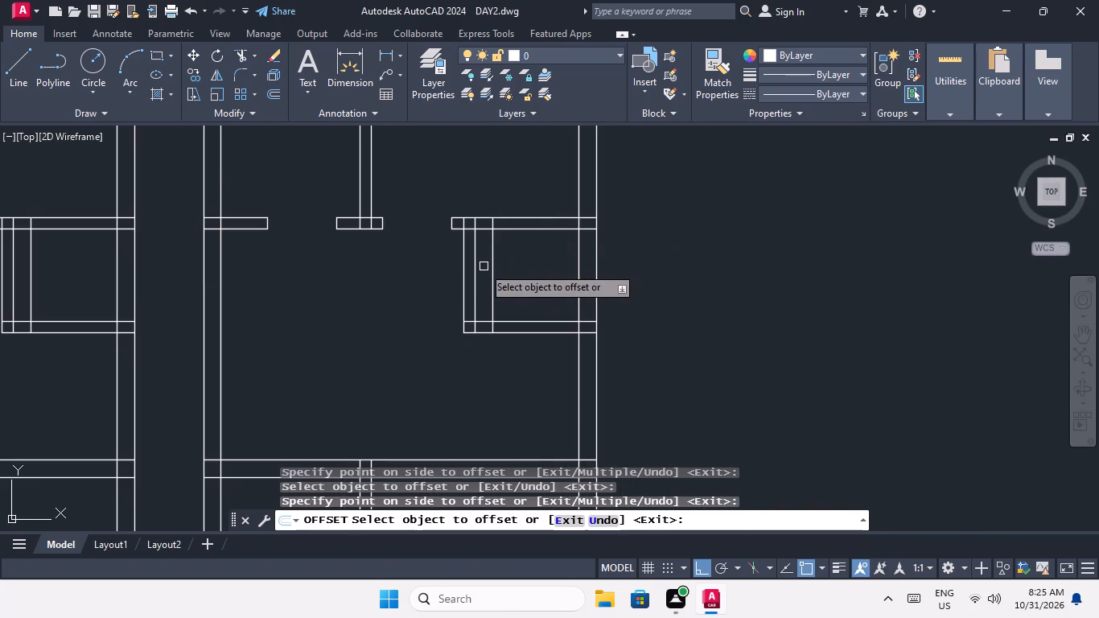
click(493, 260)
click(539, 260)
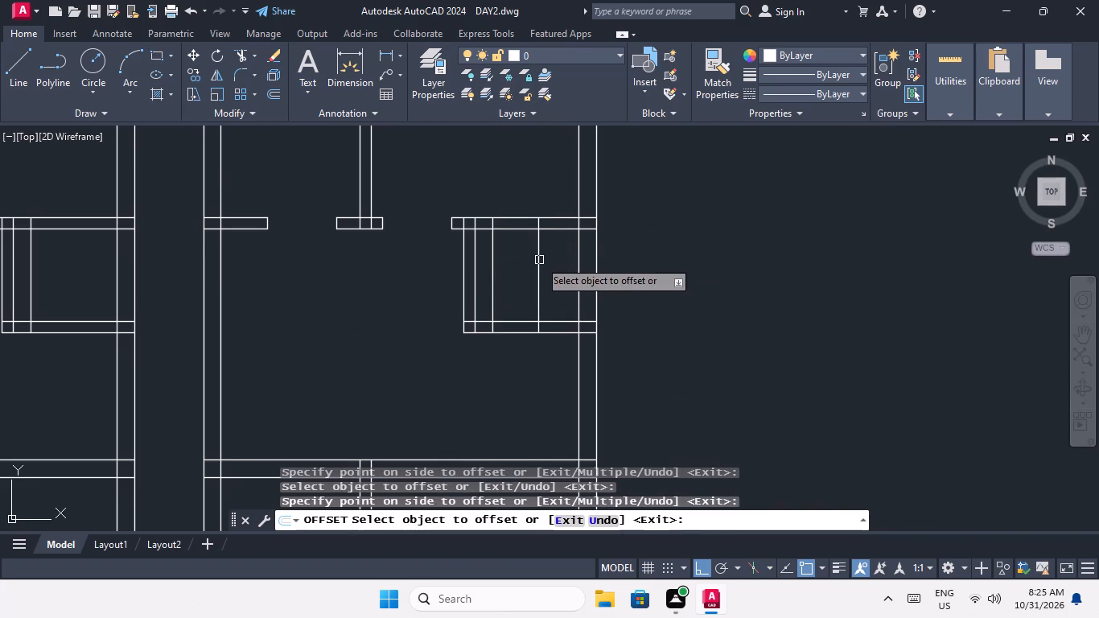
scroll(539, 260, down, 3)
scroll(422, 263, up, 4)
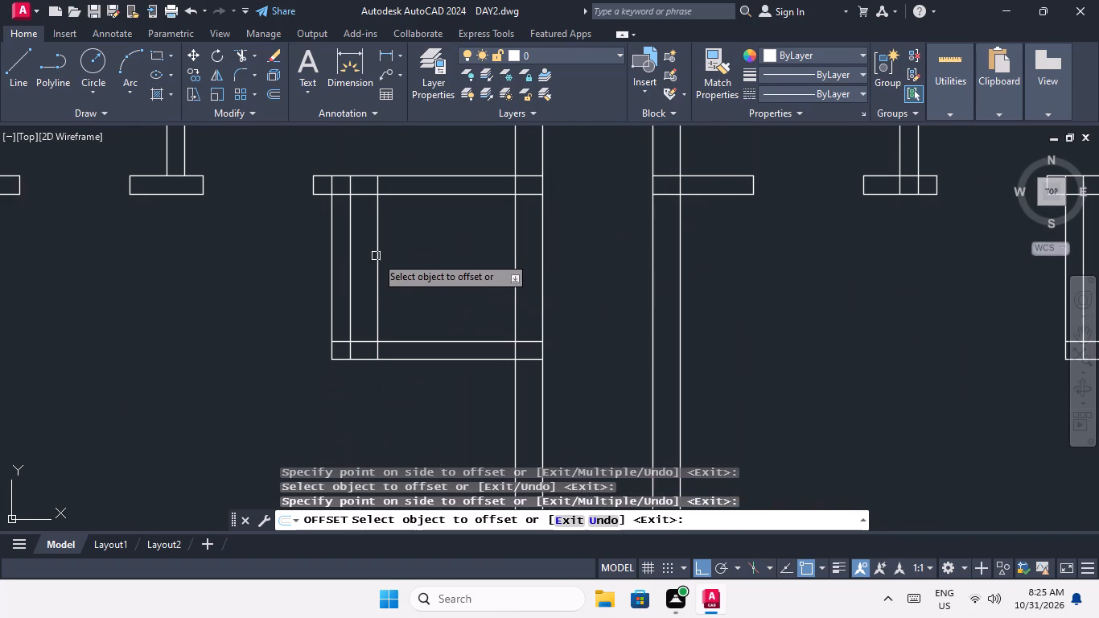
click(376, 256)
click(419, 256)
middle_drag(419, 272, 409, 339)
scroll(408, 331, down, 3)
middle_drag(408, 288, 395, 351)
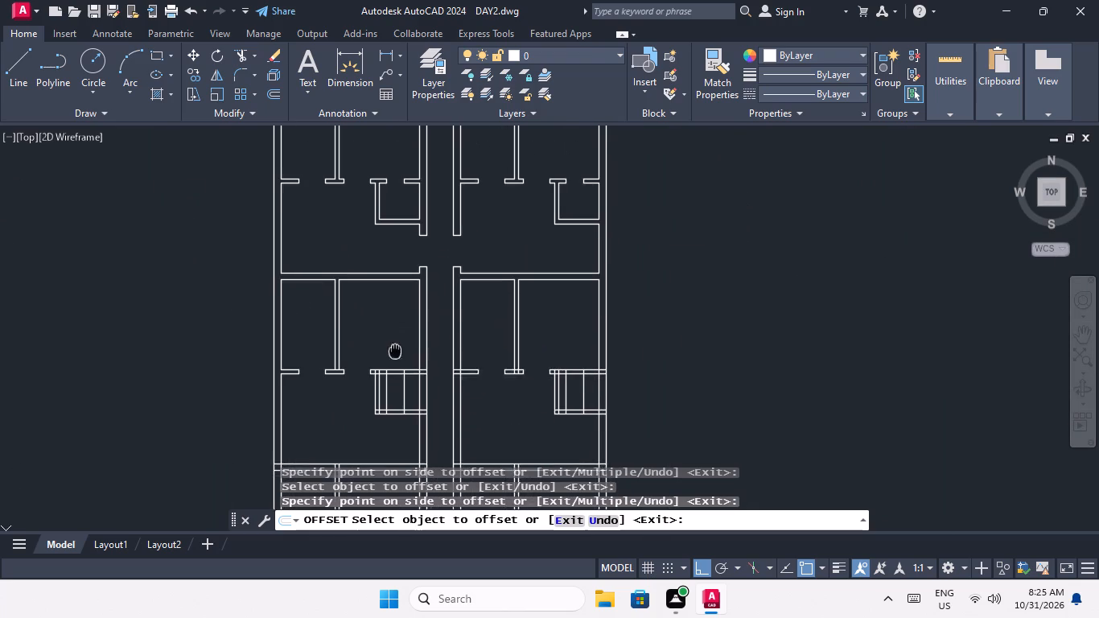
middle_drag(395, 351, 394, 355)
middle_drag(394, 355, 397, 236)
key(Escape)
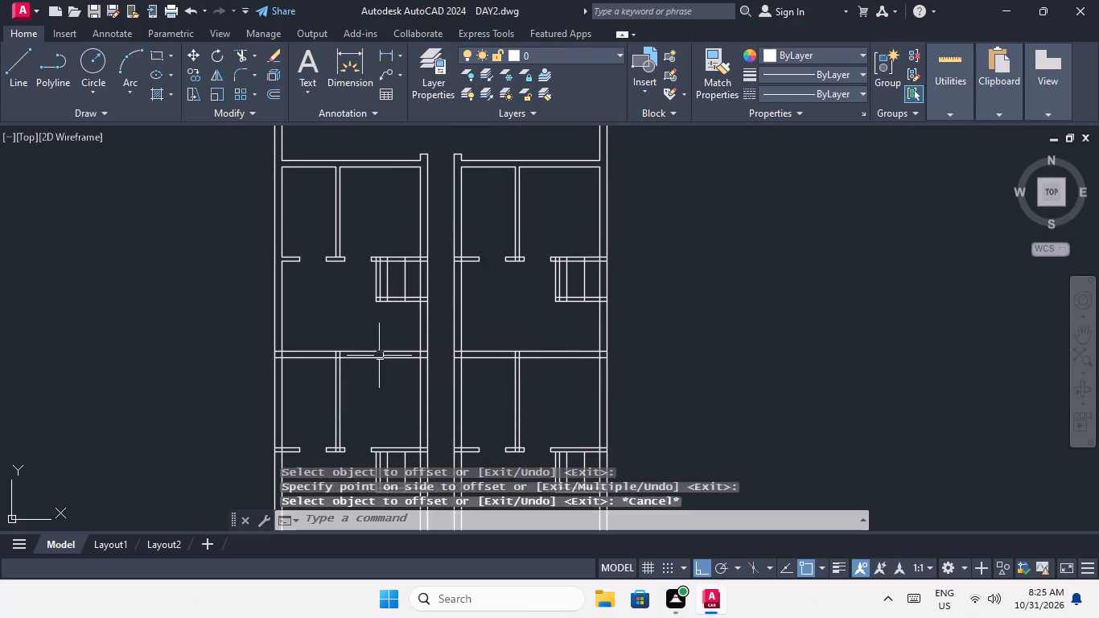
key(Escape)
key(Escape)
Trim the guide lines and top partition to cut a 2' door opening into the left block's second-pair small corner room.
key(t)
key(r)
key(space)
key(space)
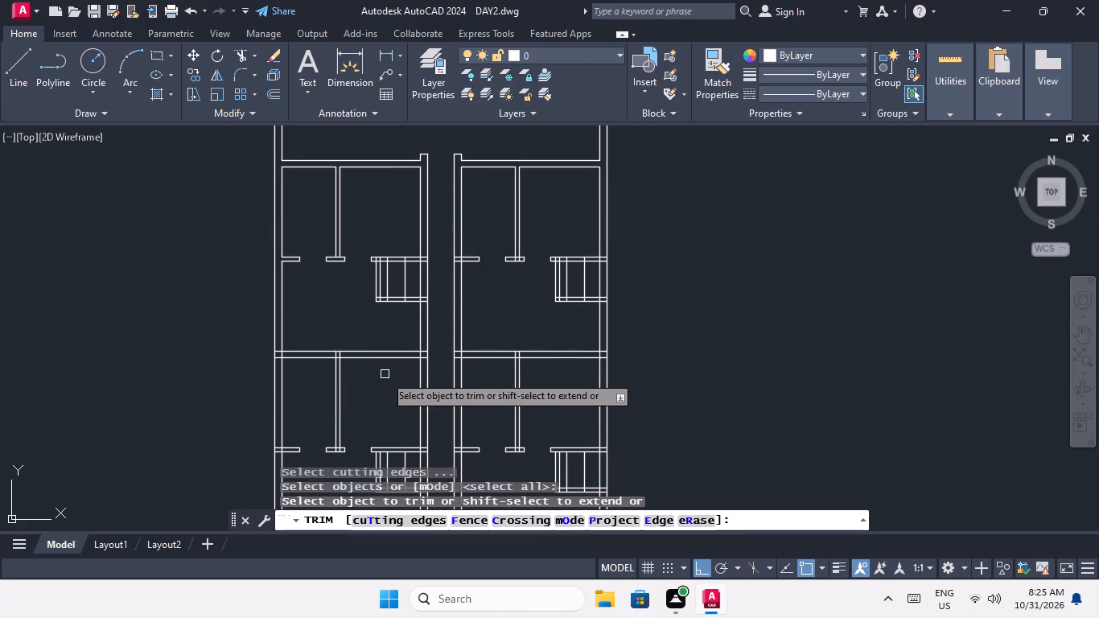
middle_drag(402, 415, 407, 344)
middle_drag(406, 340, 399, 447)
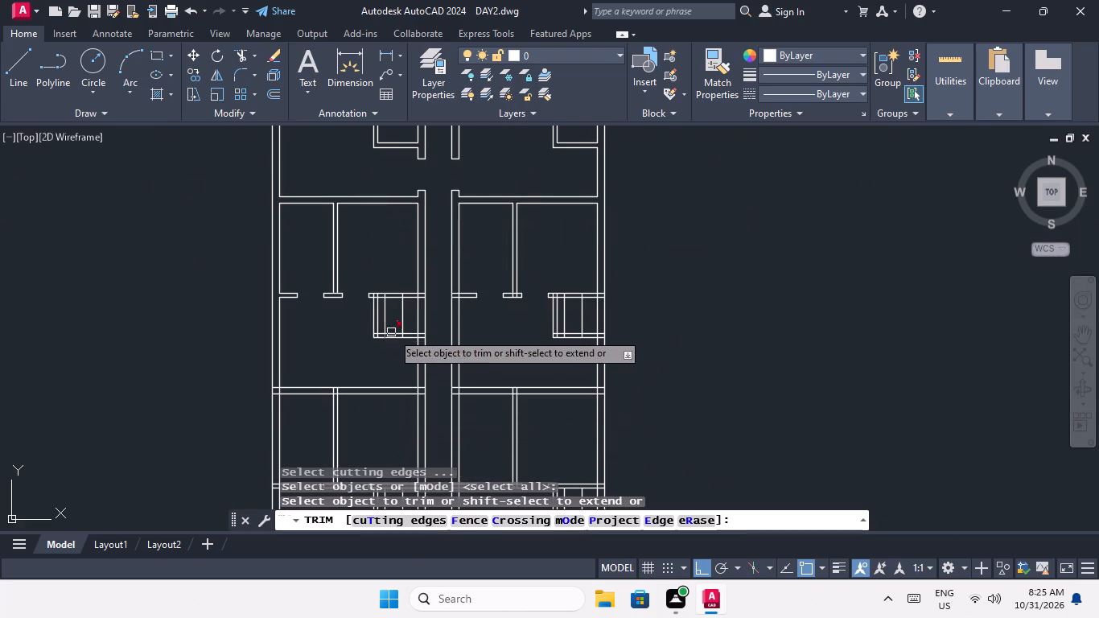
scroll(393, 328, up, 4)
middle_drag(398, 350, 397, 495)
scroll(376, 385, up, 1)
middle_drag(380, 400, 387, 479)
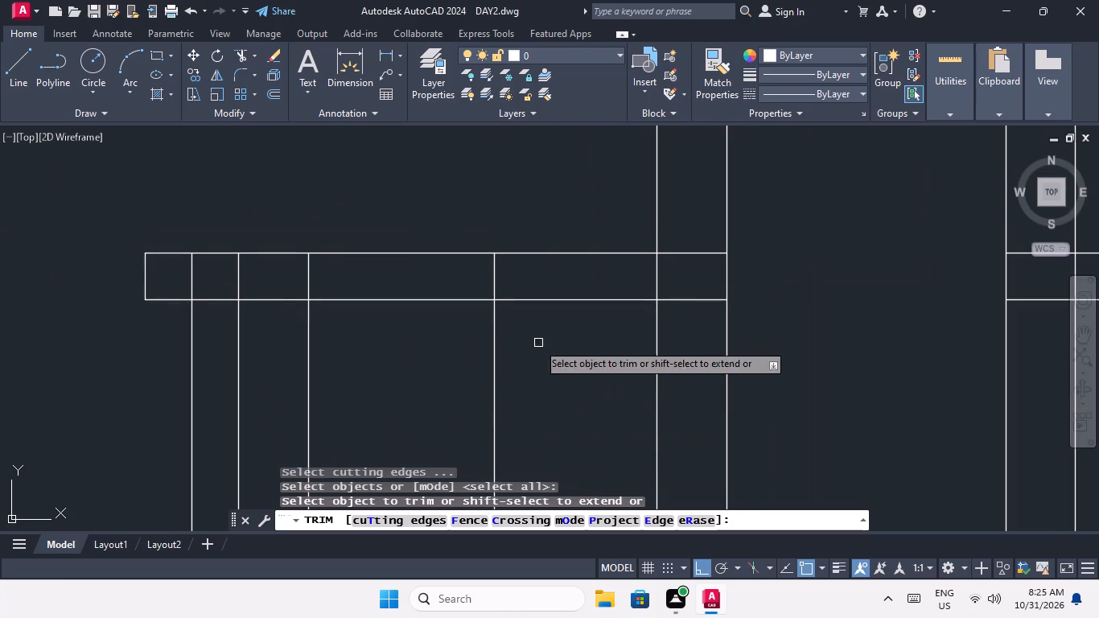
drag(510, 342, 459, 369)
drag(295, 392, 314, 385)
drag(426, 329, 404, 296)
drag(374, 196, 368, 222)
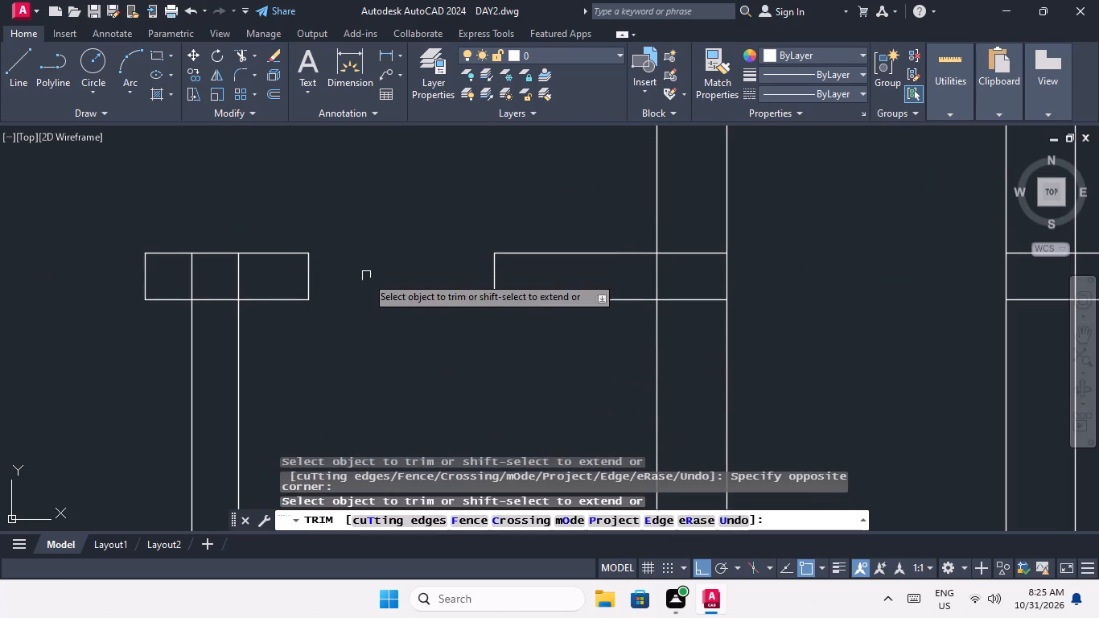
Trim the guide lines and top partition to cut a 2' door opening into the right block's second-pair small room, and end trimming.
scroll(366, 285, down, 4)
middle_drag(368, 334, 90, 417)
middle_drag(599, 399, 575, 316)
scroll(508, 323, up, 1)
middle_drag(521, 315, 518, 360)
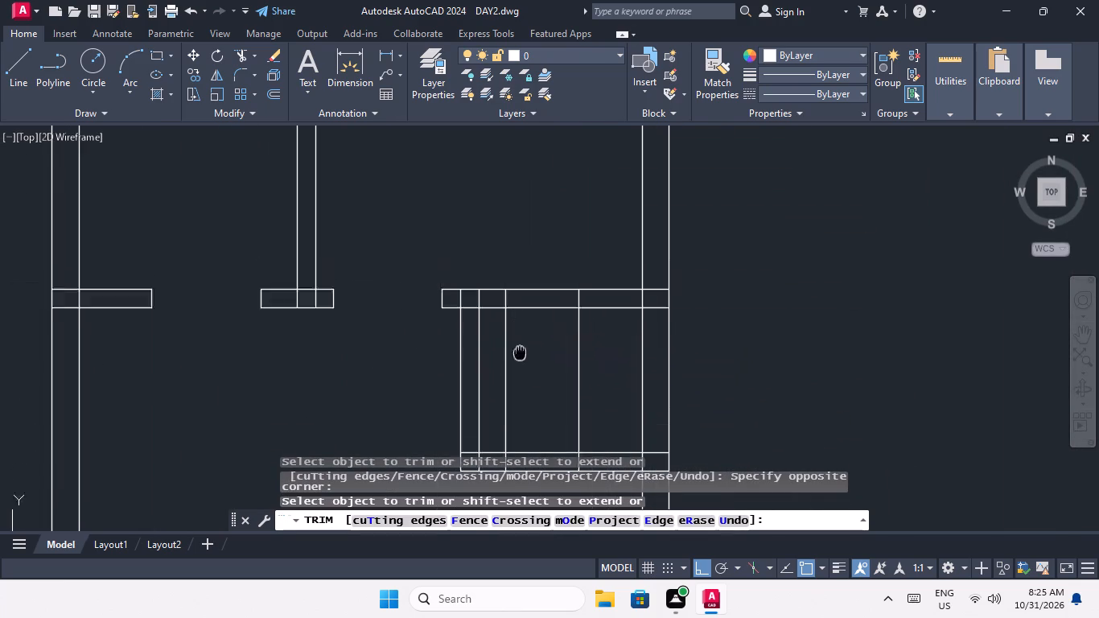
middle_drag(518, 360, 506, 416)
drag(578, 399, 554, 411)
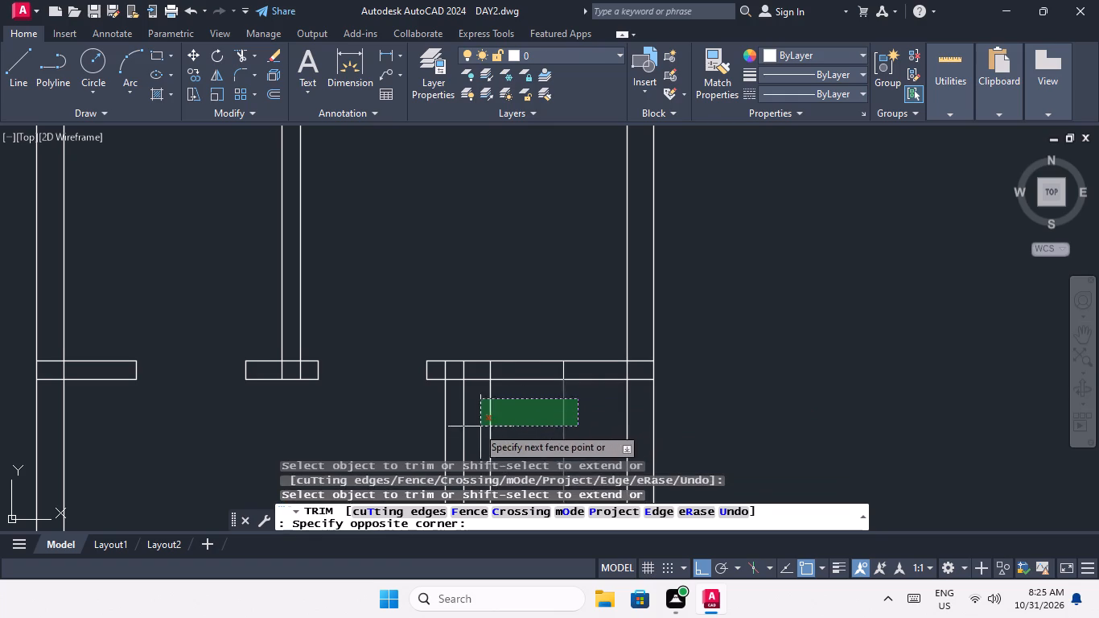
click(471, 426)
drag(549, 399, 533, 391)
click(505, 344)
scroll(508, 311, down, 1)
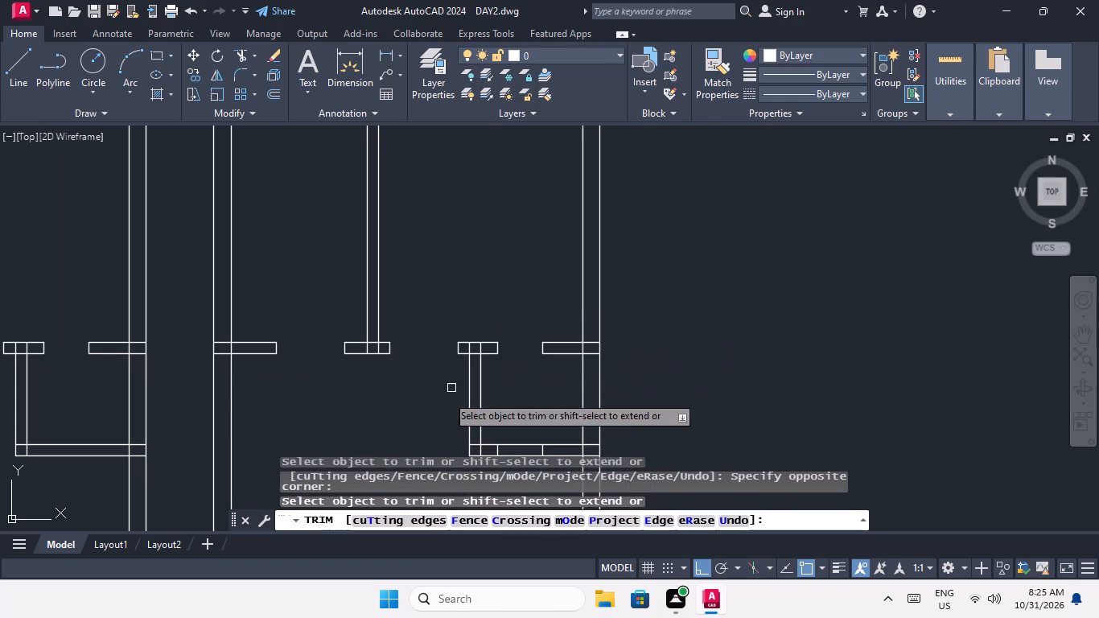
middle_drag(368, 400, 404, 323)
scroll(396, 339, down, 2)
middle_drag(383, 356, 429, 260)
middle_click(436, 248)
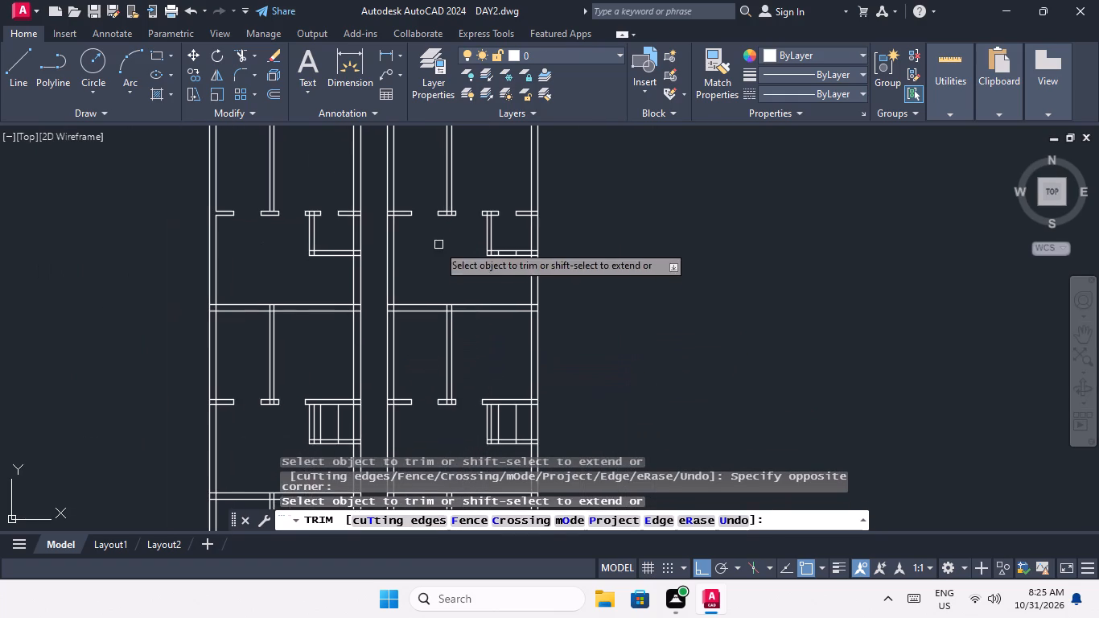
key(Escape)
Erase the two leftover guide line stubs inside the bottom wall of the right block's second-pair small corner room.
scroll(521, 262, up, 6)
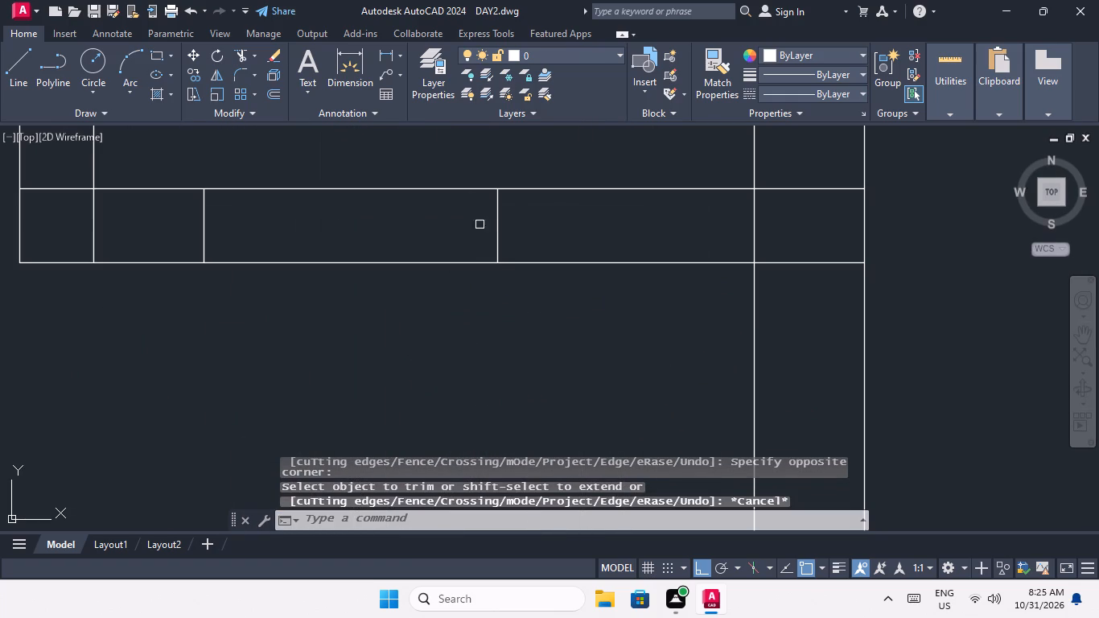
drag(522, 217, 456, 239)
click(182, 240)
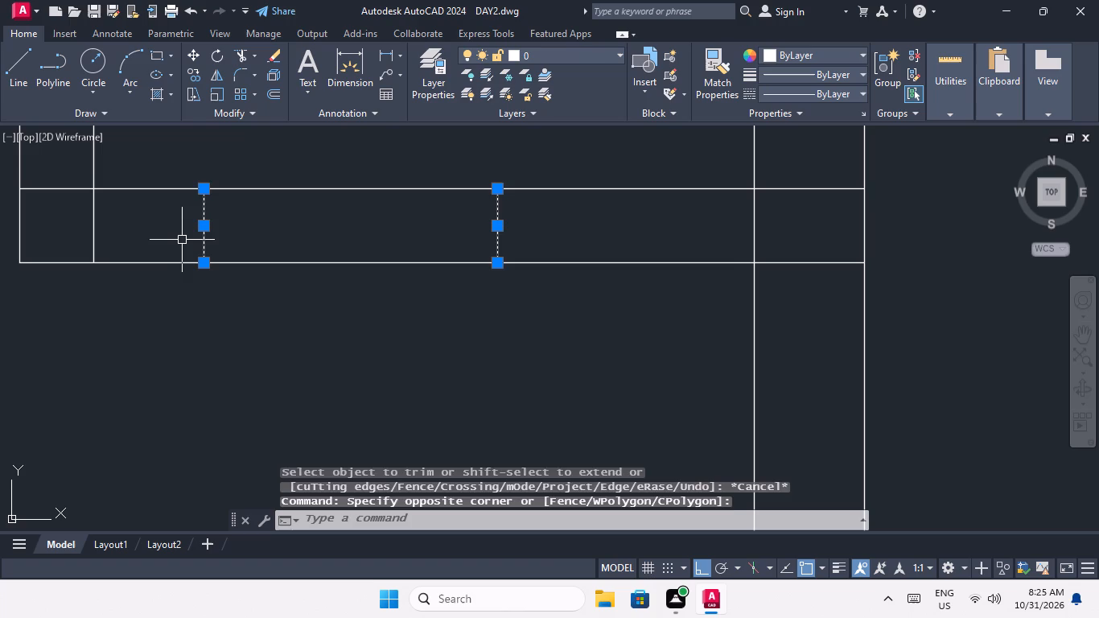
key(Delete)
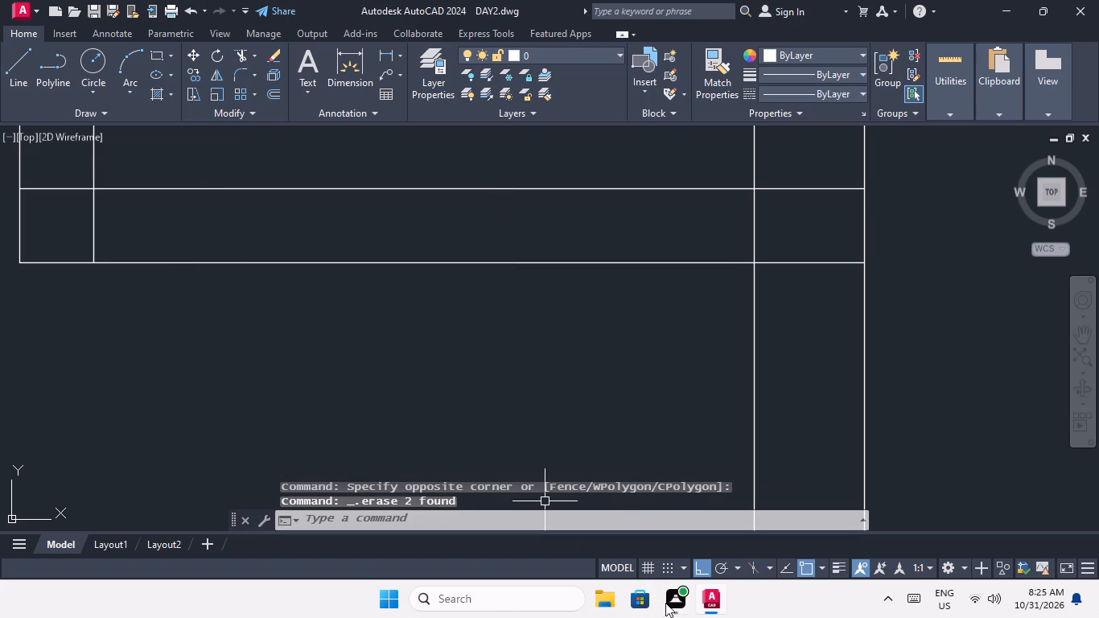
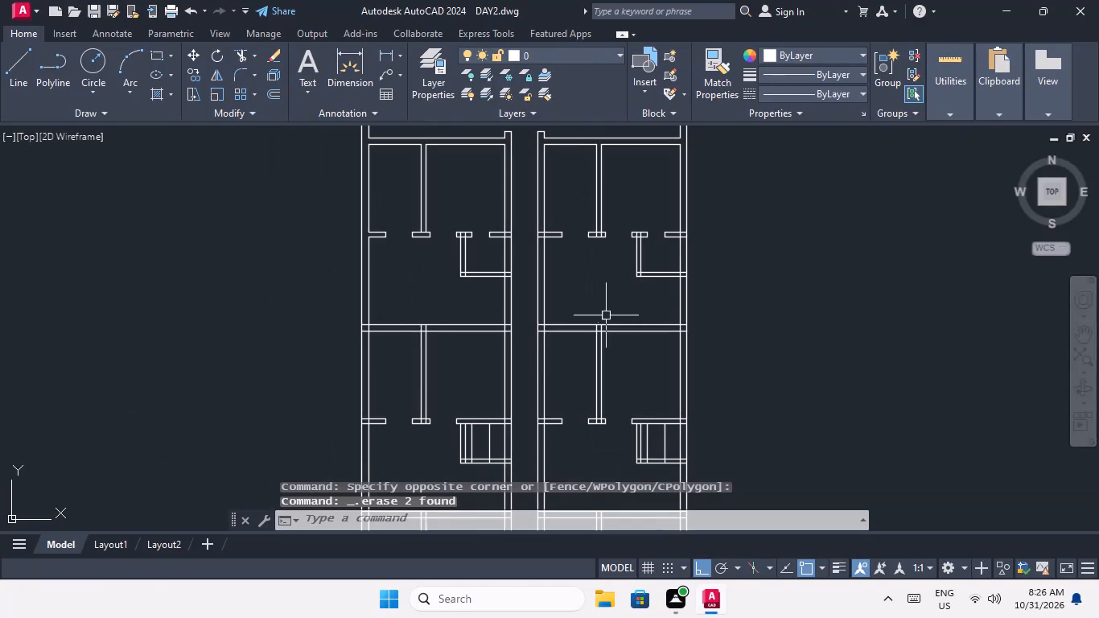
Extend the two door guide lines up through the top partition in both blocks' small corner rooms, in the pair below the finished second pair.
scroll(491, 439, up, 3)
middle_drag(488, 422, 486, 373)
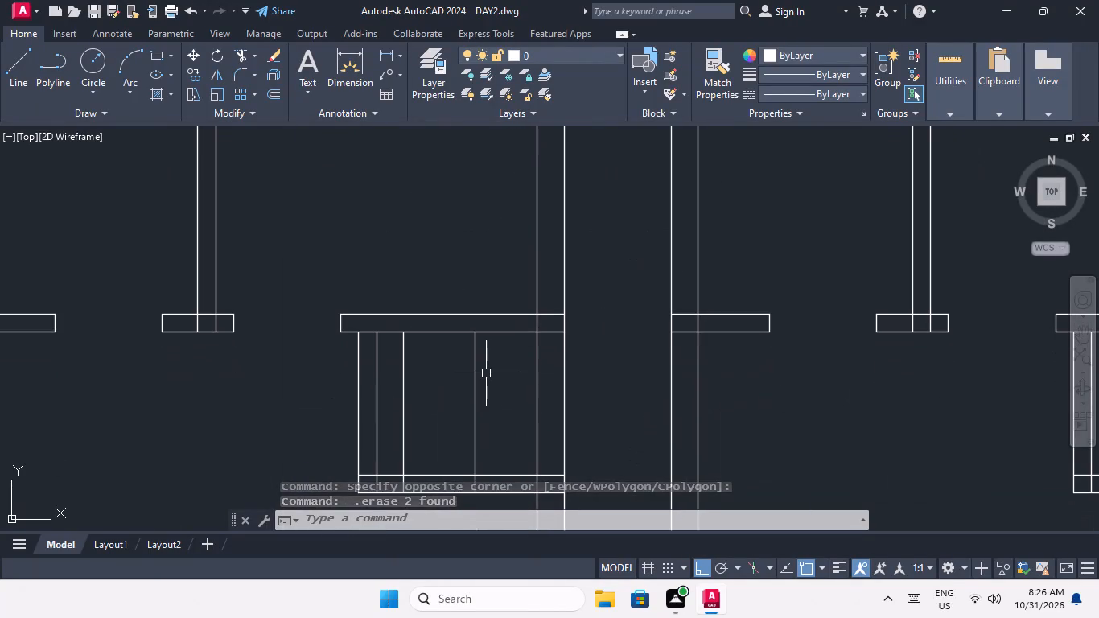
key(Escape)
key(Escape)
text(EX)
key(space)
key(space)
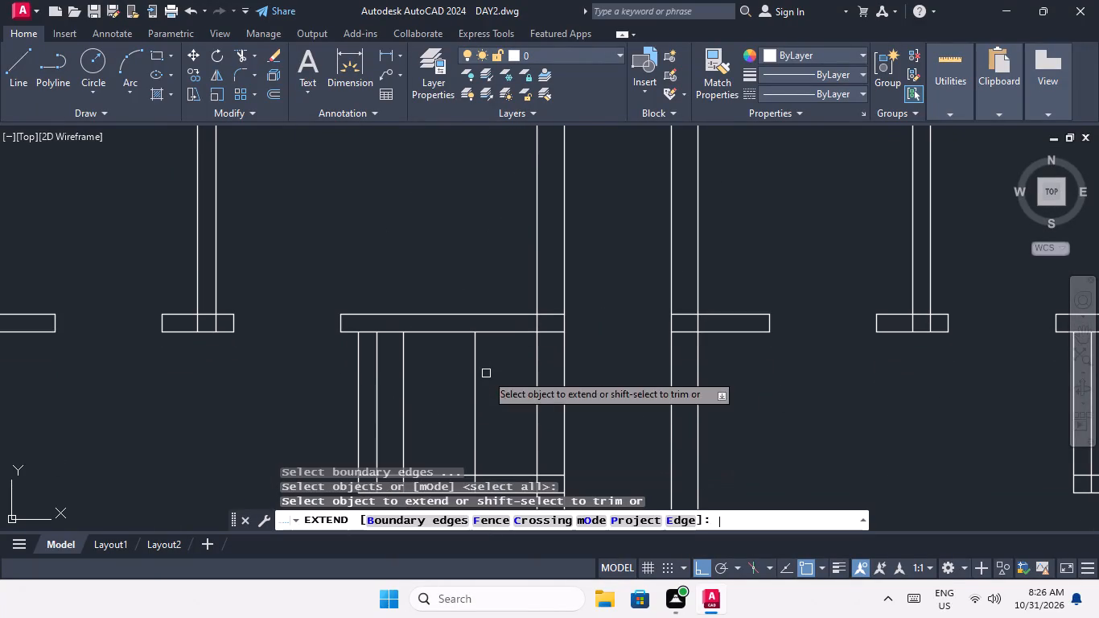
click(405, 375)
click(472, 361)
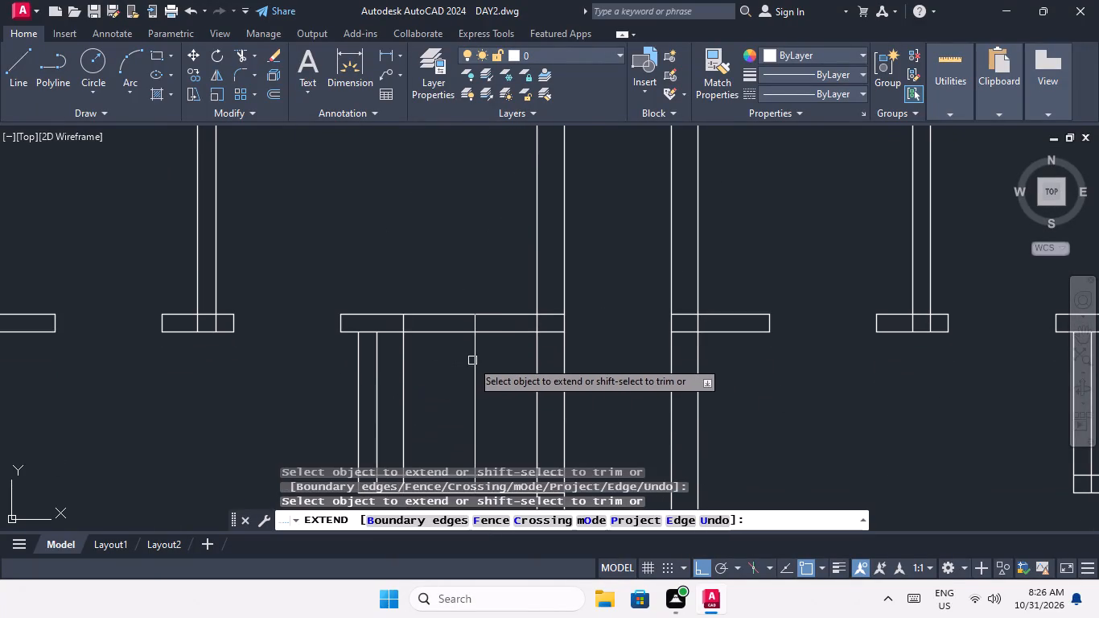
scroll(571, 348, down, 4)
scroll(664, 352, up, 4)
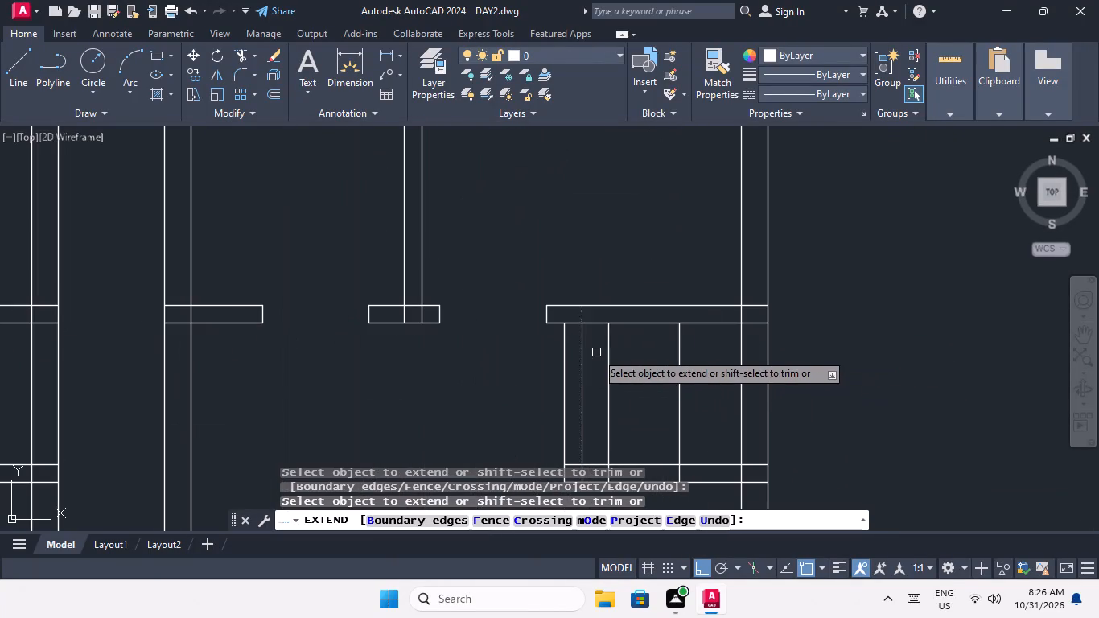
click(609, 352)
click(677, 356)
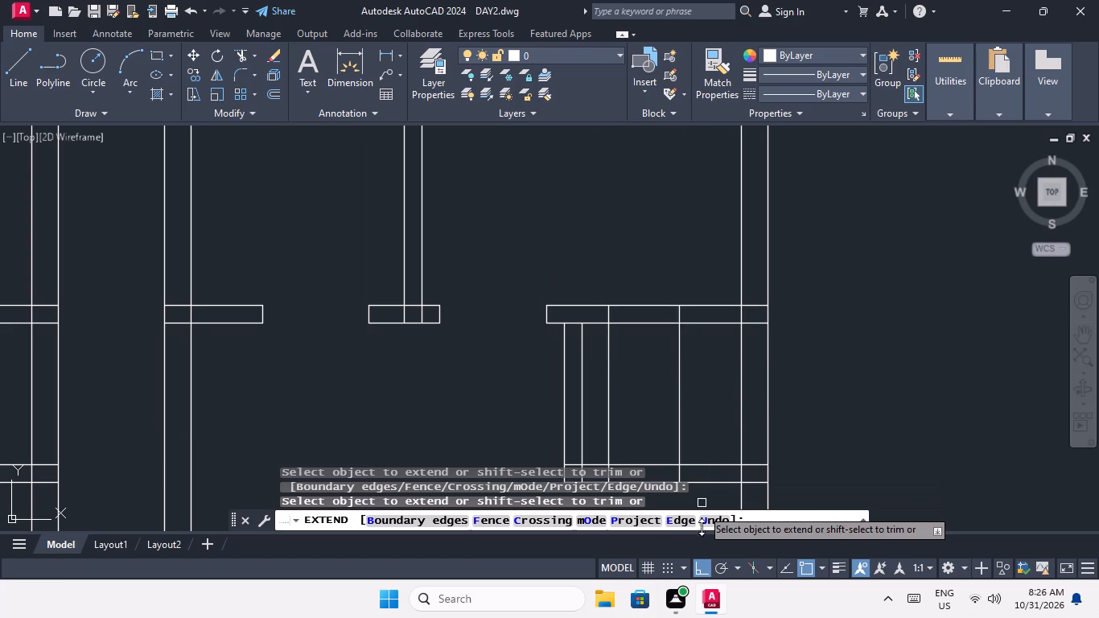
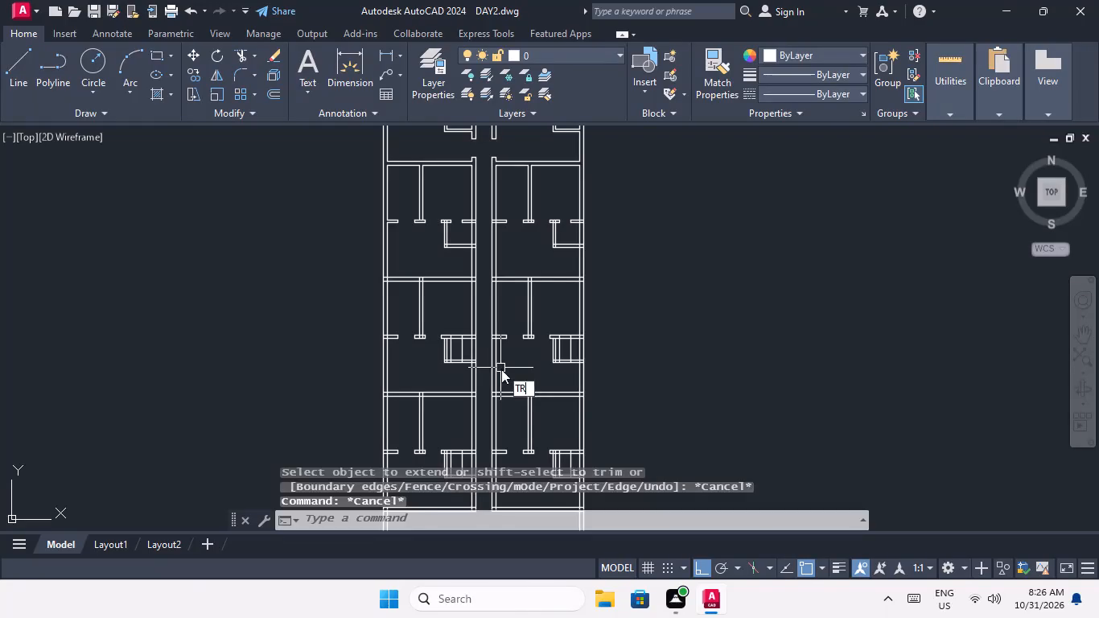
Trim away the door guide lines below the top partition in both blocks' small corner rooms, in the pair above the lowest pair.
key(space)
key(space)
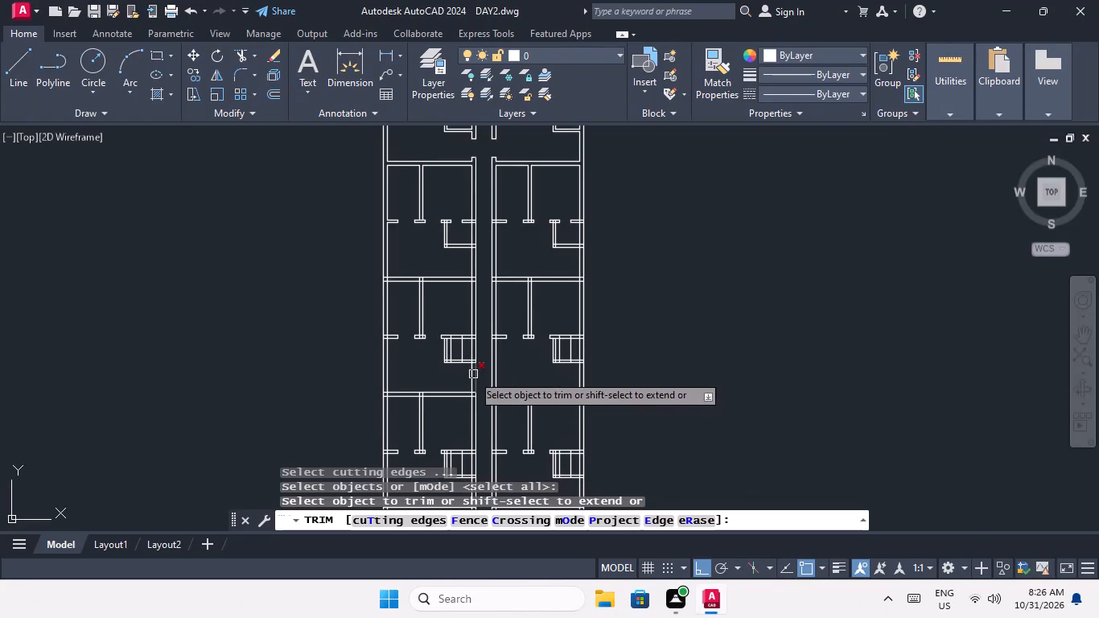
scroll(450, 352, up, 5)
middle_drag(472, 348, 467, 419)
middle_drag(508, 368, 508, 398)
scroll(508, 390, down, 1)
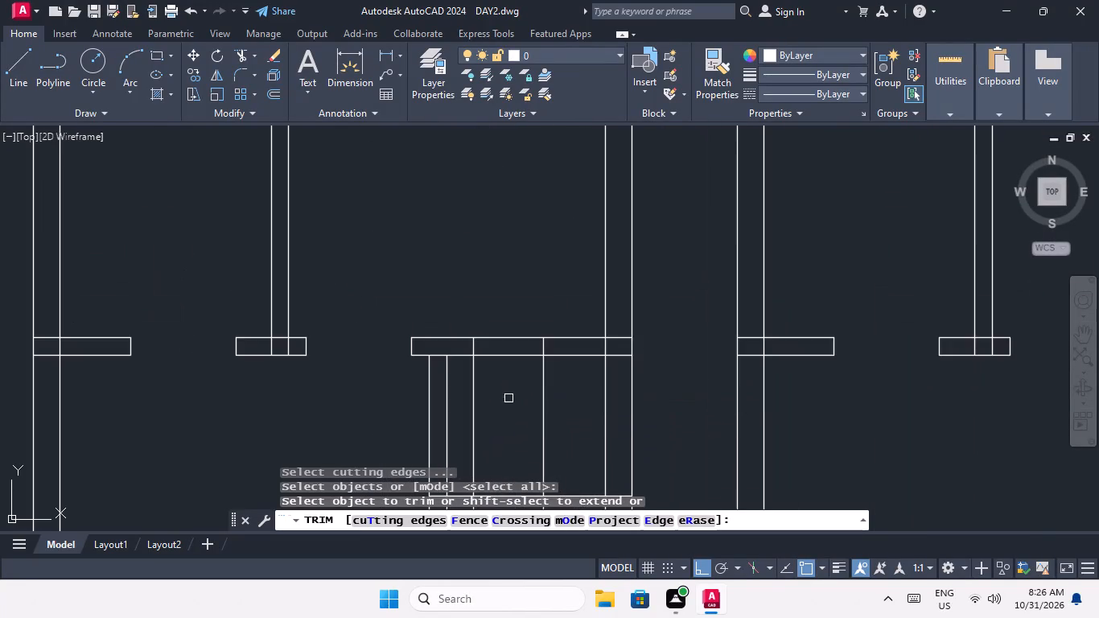
scroll(539, 377, up, 2)
drag(559, 349, 495, 382)
click(354, 405)
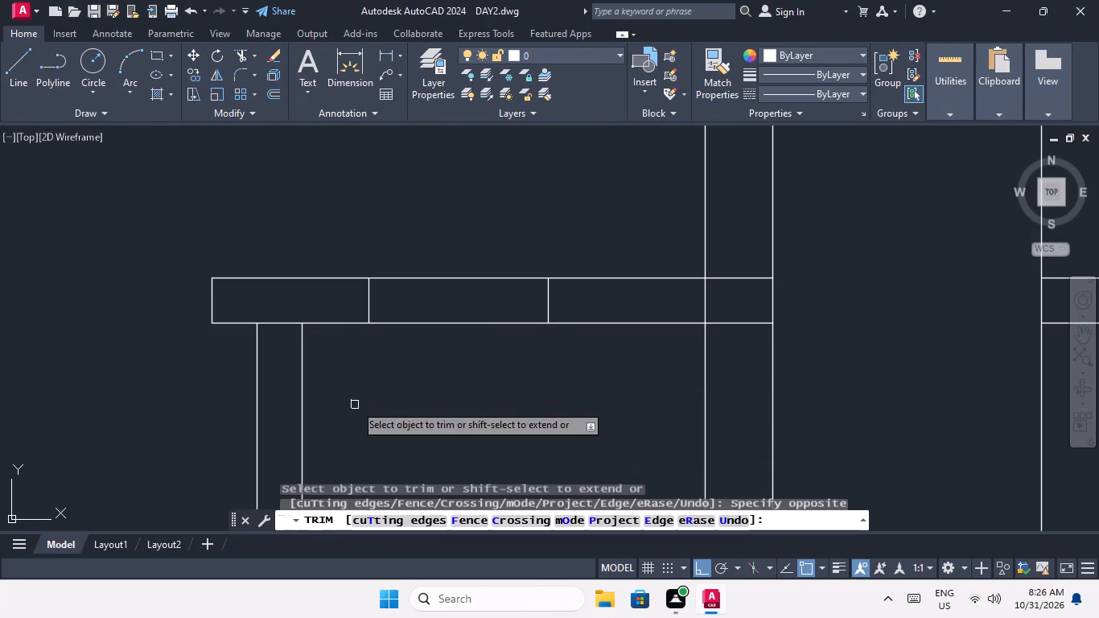
scroll(368, 389, down, 4)
scroll(661, 397, up, 4)
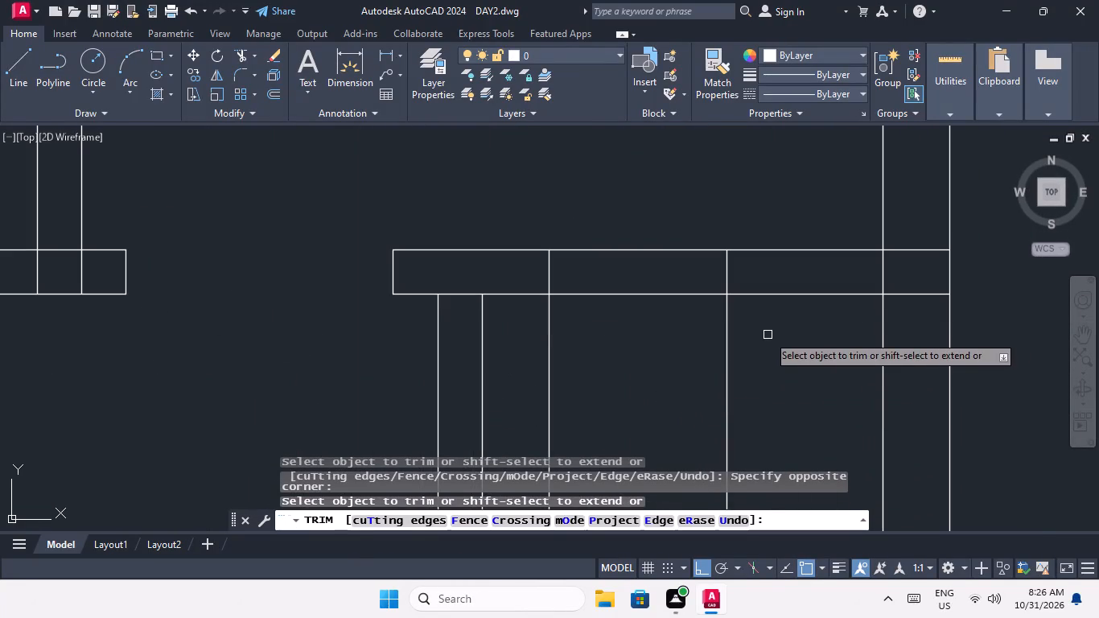
drag(767, 334, 681, 365)
middle_drag(637, 377, 636, 435)
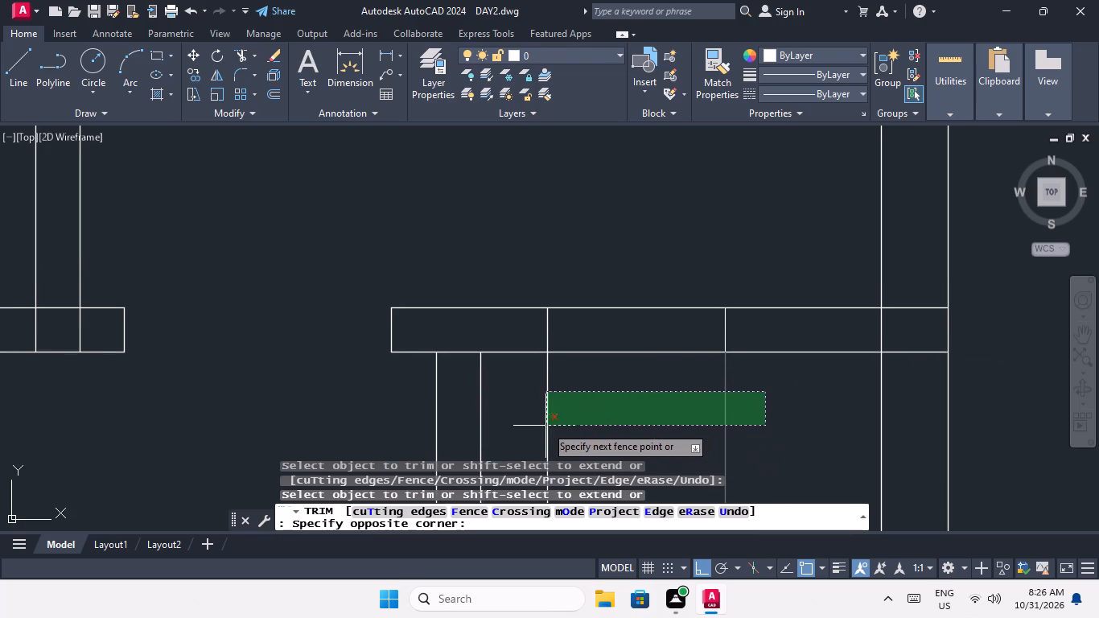
click(536, 422)
Trim the top partition between the door guide lines to open the doorways in both blocks' small corner rooms of that pair.
drag(648, 381, 641, 369)
click(601, 285)
scroll(617, 288, down, 2)
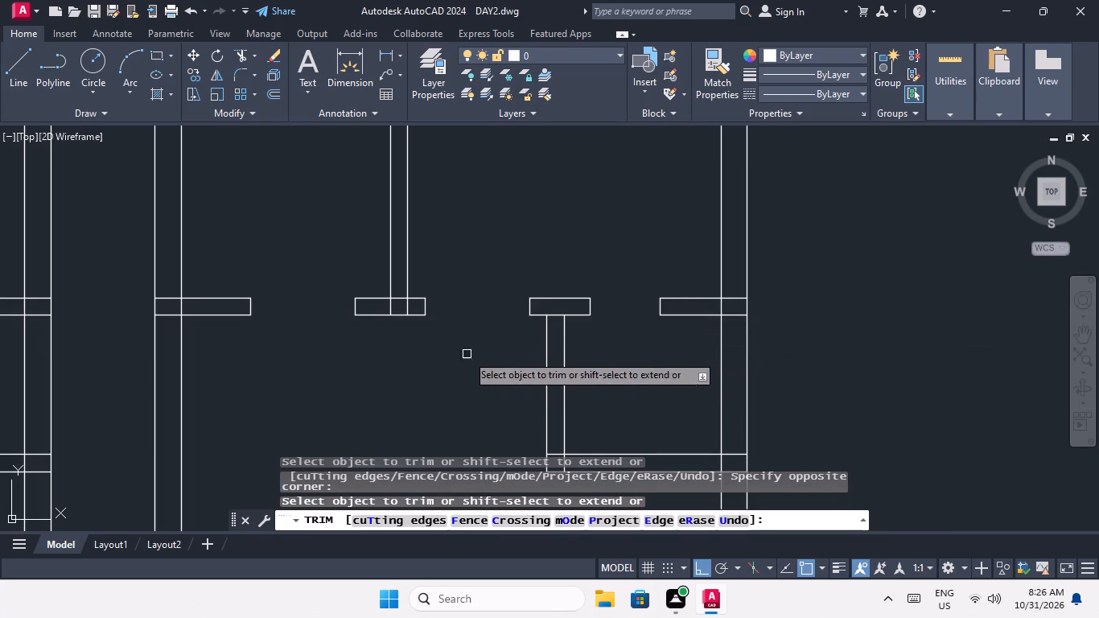
middle_drag(424, 363, 552, 340)
scroll(567, 347, down, 2)
scroll(364, 330, up, 3)
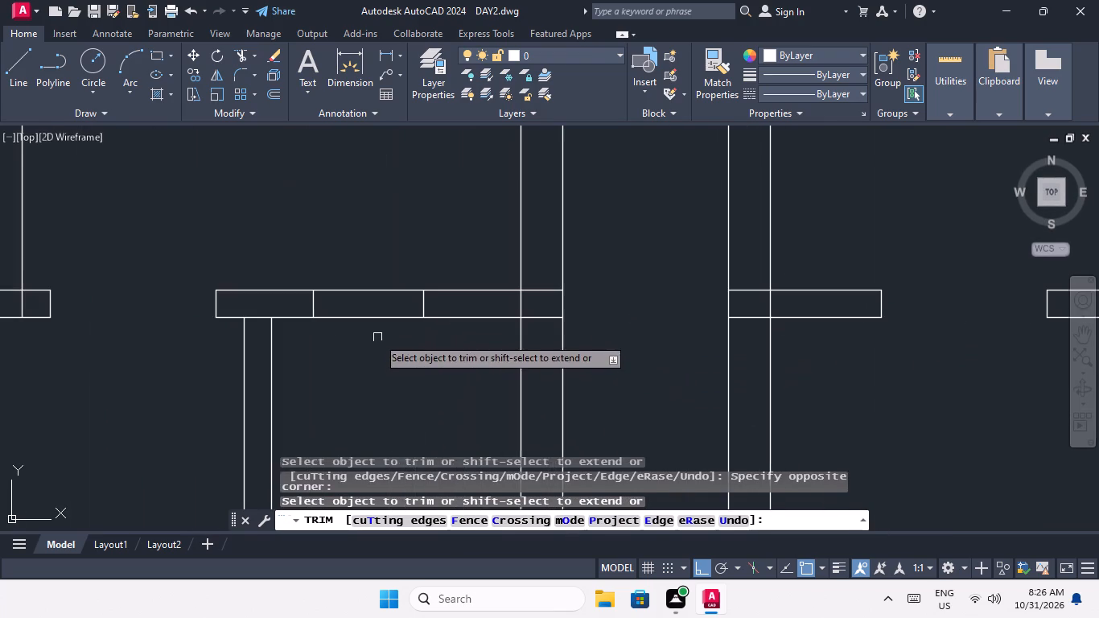
drag(376, 341, 365, 311)
click(356, 250)
Trim the guide lines below the partition and cut the door opening in the left block's lowest small corner room.
scroll(356, 248, down, 5)
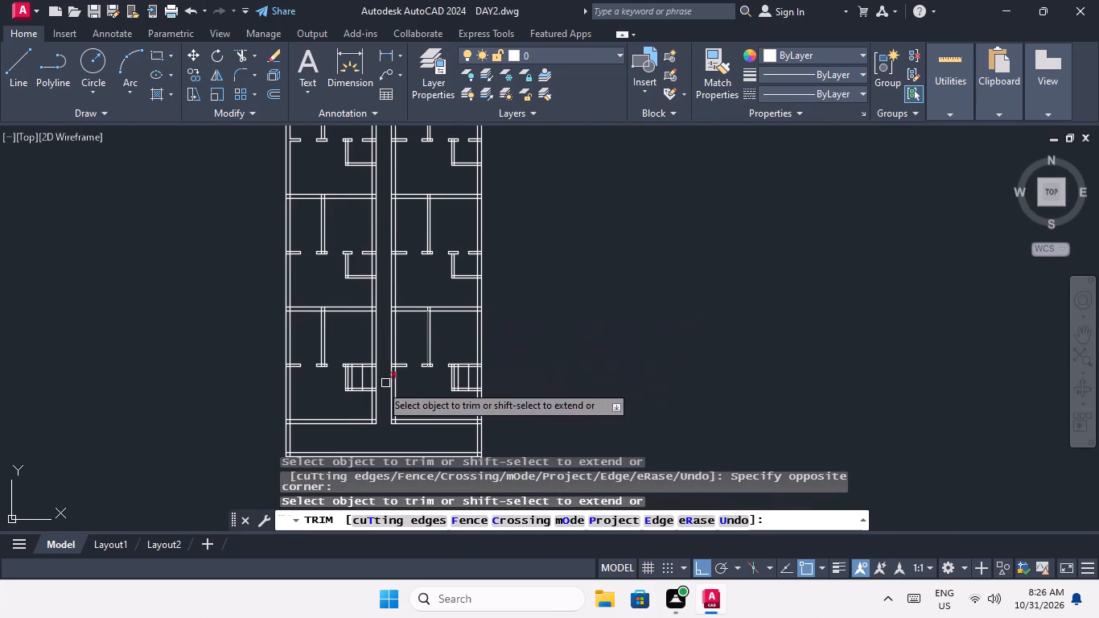
scroll(352, 369, up, 5)
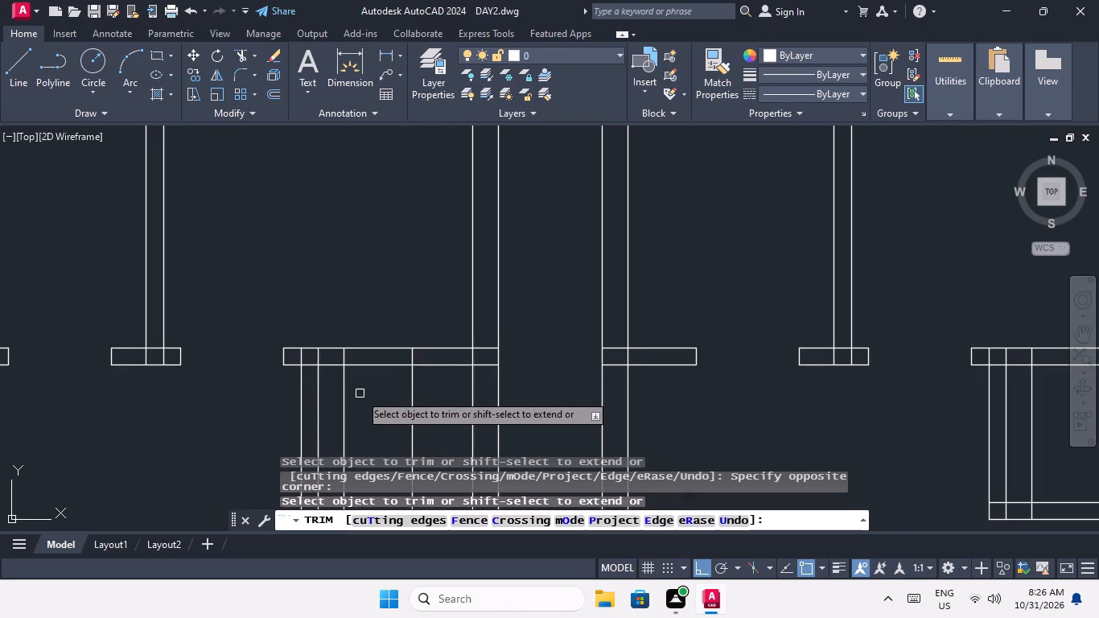
middle_drag(361, 395, 371, 445)
scroll(371, 443, up, 3)
drag(626, 387, 494, 429)
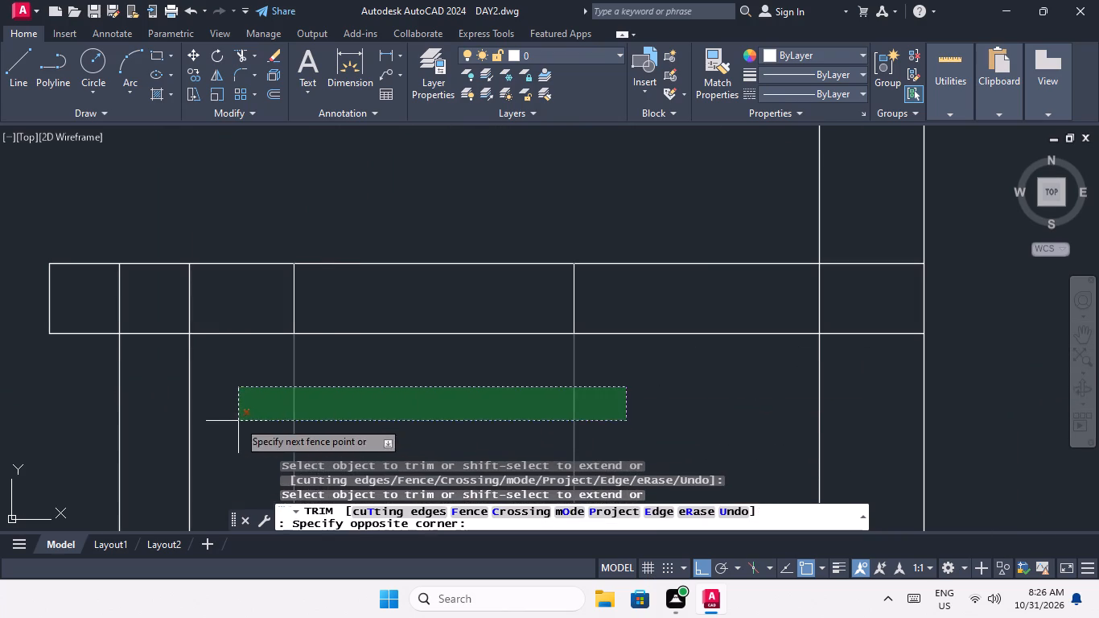
drag(238, 421, 248, 421)
drag(484, 358, 475, 348)
click(430, 253)
Trim the guide lines below the partition and cut the door opening in the right block's lowest small corner room.
scroll(426, 259, down, 5)
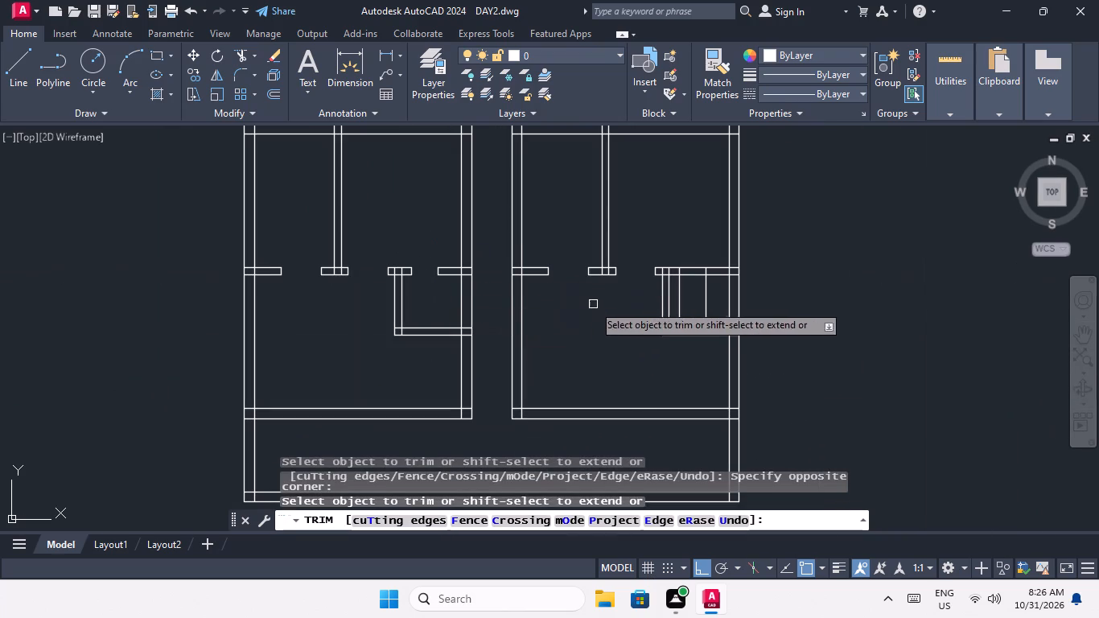
scroll(688, 299, up, 5)
middle_drag(688, 299, 608, 452)
scroll(608, 452, up, 1)
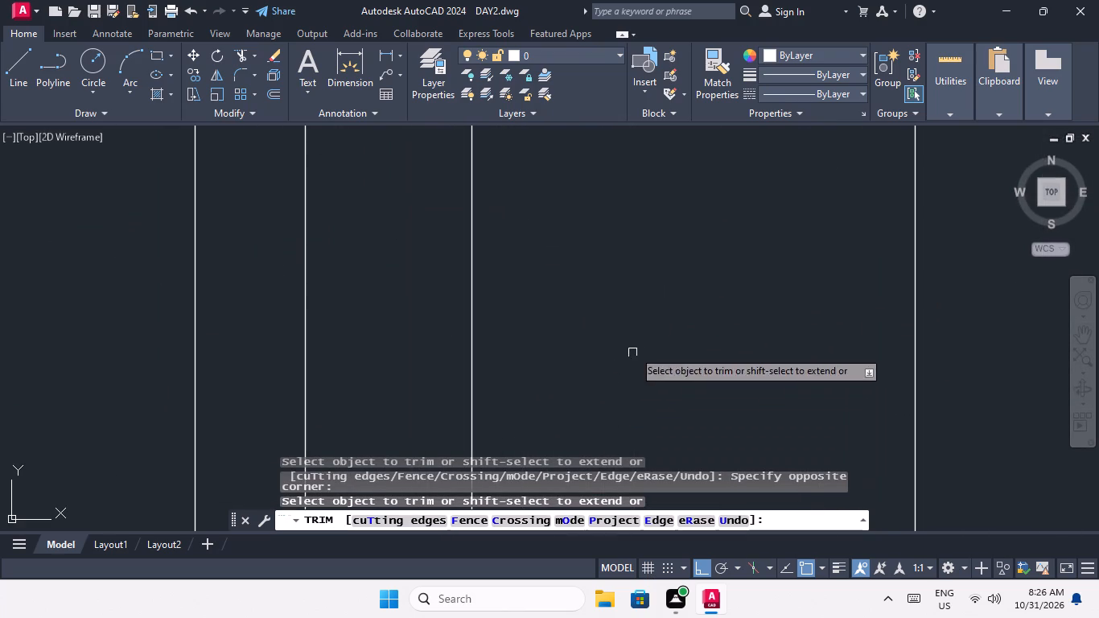
scroll(635, 347, down, 1)
middle_drag(625, 358, 533, 416)
drag(731, 274, 684, 299)
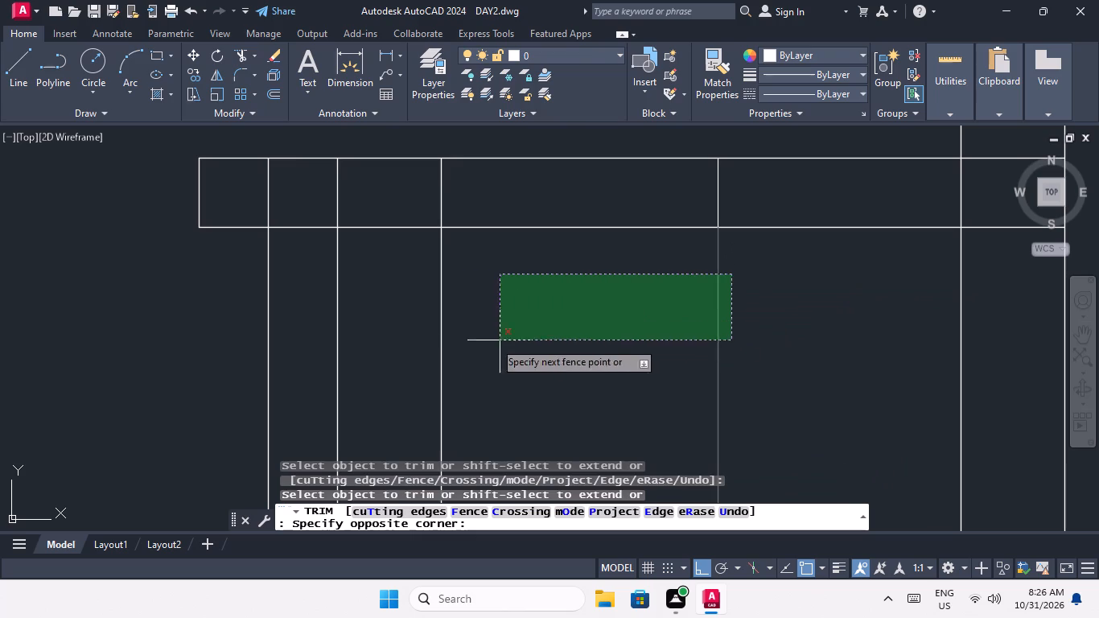
click(417, 348)
click(559, 293)
middle_drag(537, 156, 538, 177)
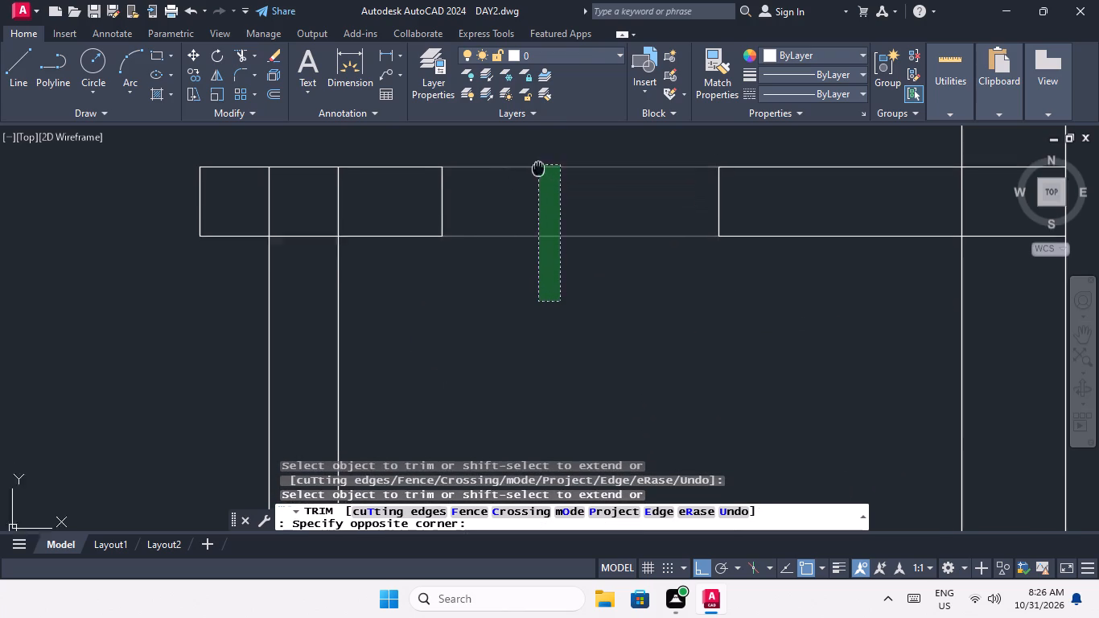
middle_drag(538, 177, 529, 236)
click(525, 209)
key(Escape)
key(Escape)
Trim the overlapping inner lines at the lower partition corner of the left block's lowest small corner room.
scroll(497, 278, down, 5)
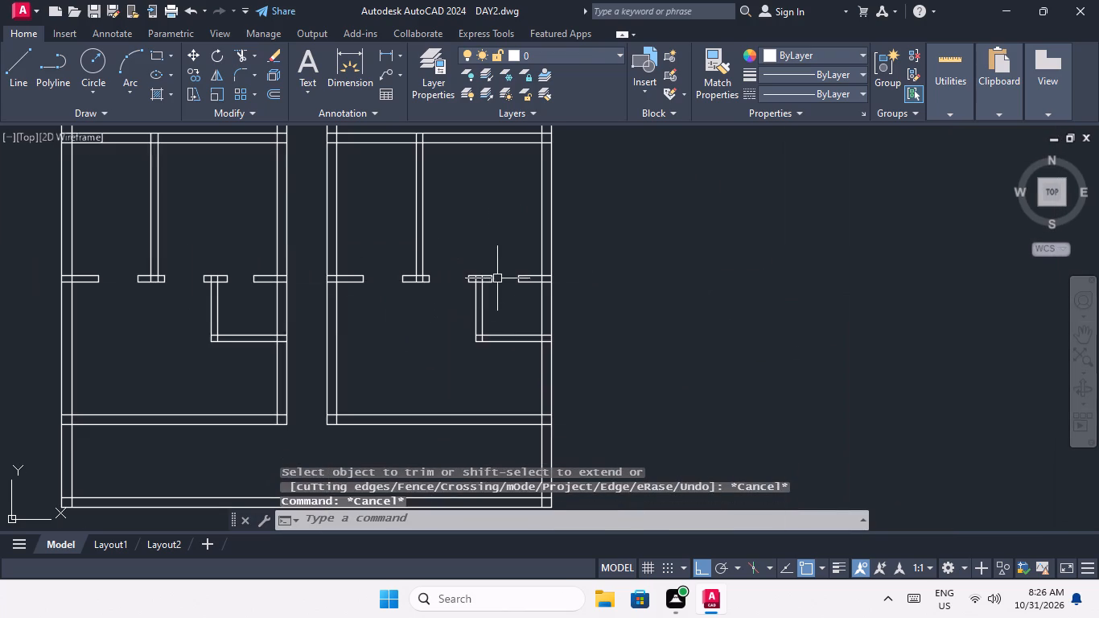
middle_drag(495, 348, 505, 406)
middle_drag(441, 410, 562, 318)
scroll(562, 318, up, 1)
key(Escape)
key(Escape)
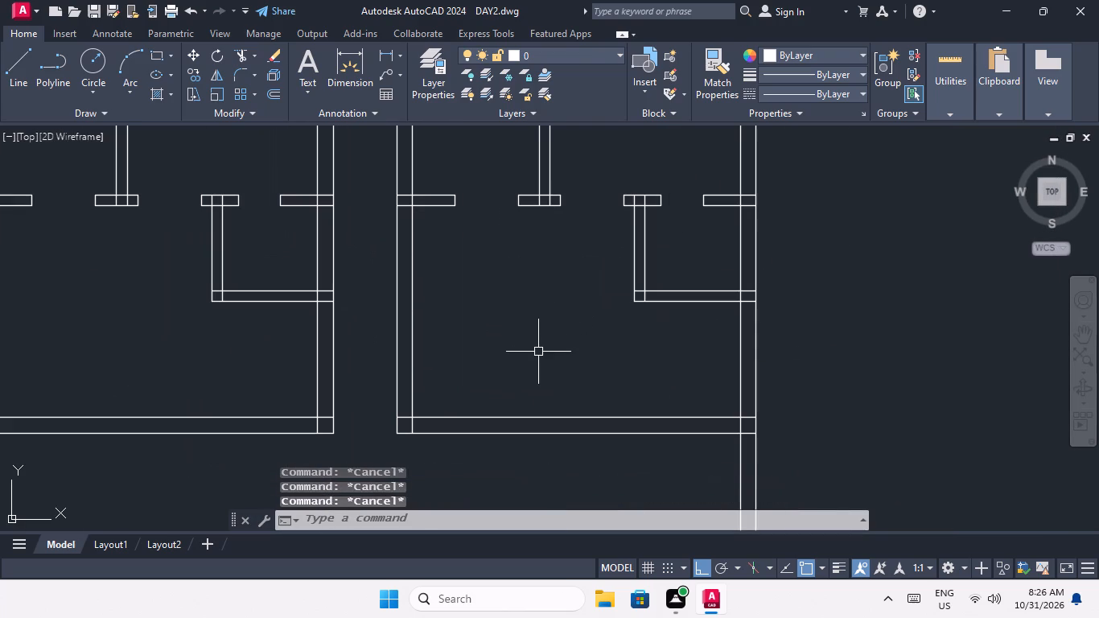
text(TR)
key(space)
key(space)
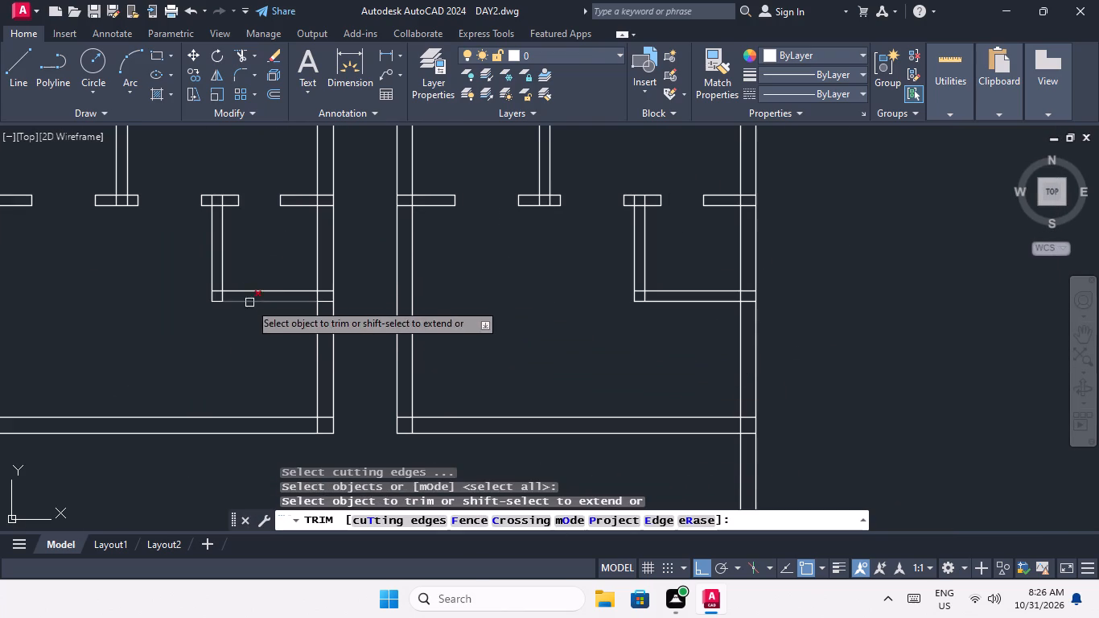
scroll(218, 293, up, 3)
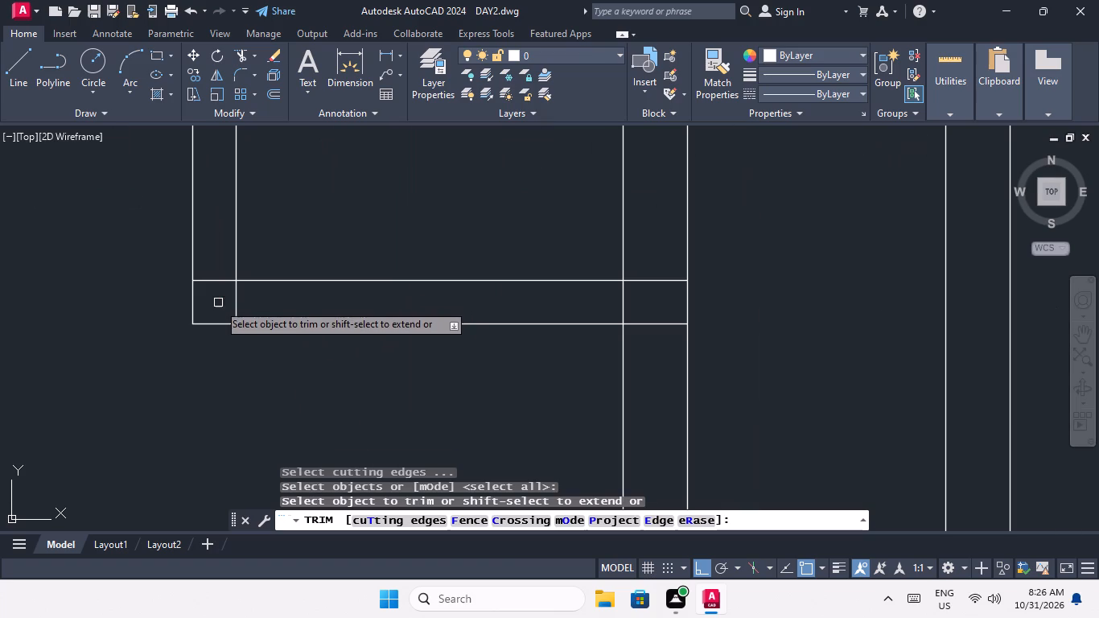
click(237, 301)
click(214, 278)
Trim the T-junction where the side partition of the left block's lowest small room meets its top partition.
scroll(216, 280, down, 2)
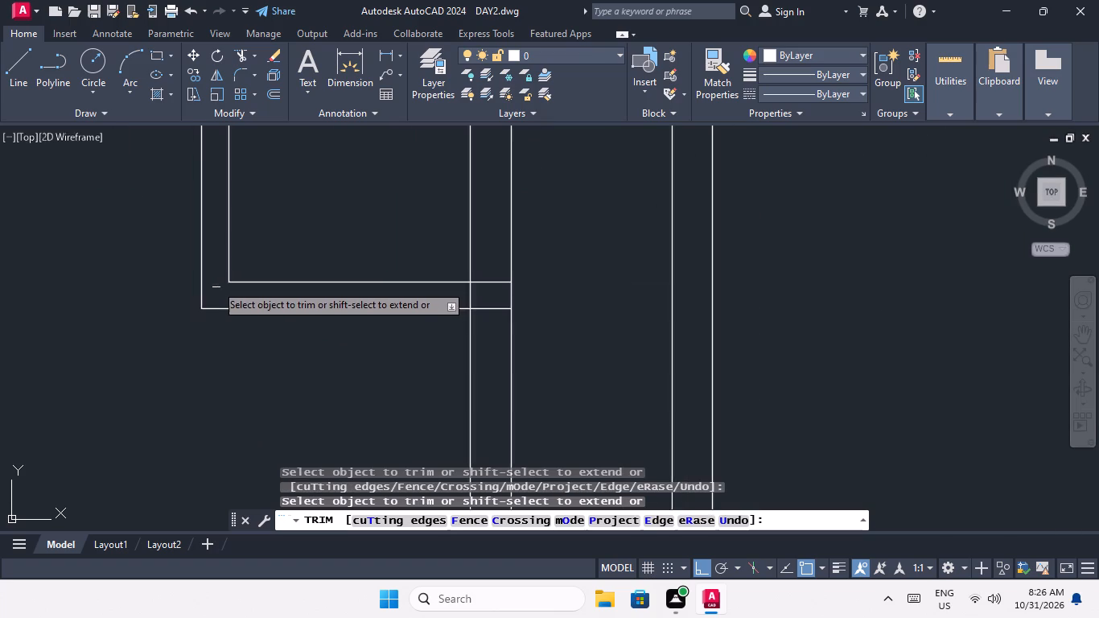
scroll(216, 285, down, 1)
middle_drag(268, 253, 274, 331)
scroll(197, 219, up, 4)
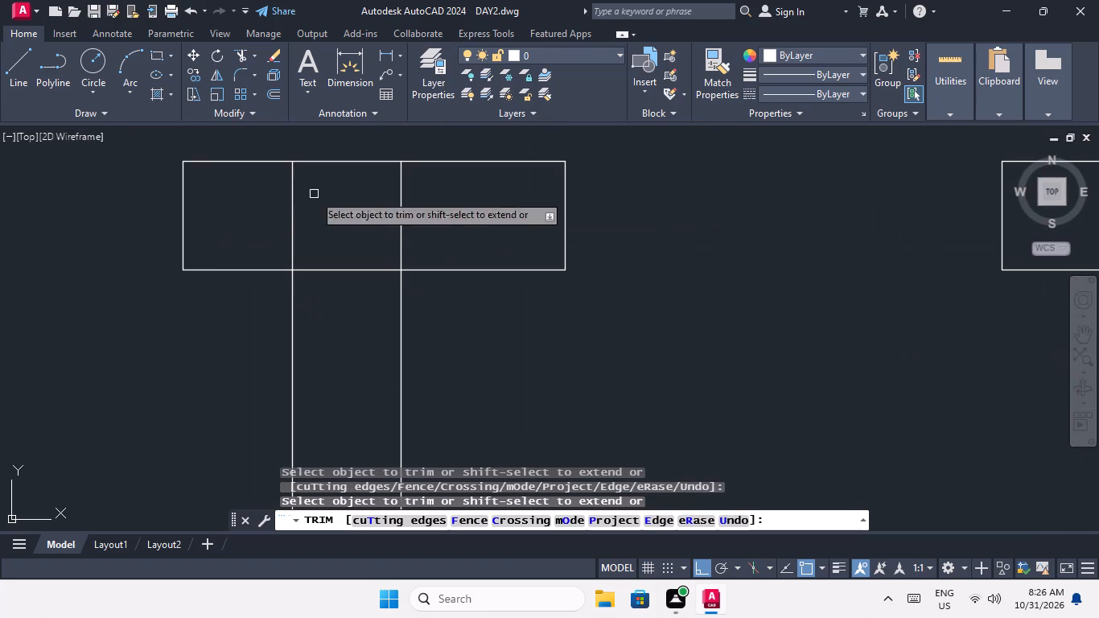
drag(417, 188, 381, 196)
click(265, 207)
click(340, 303)
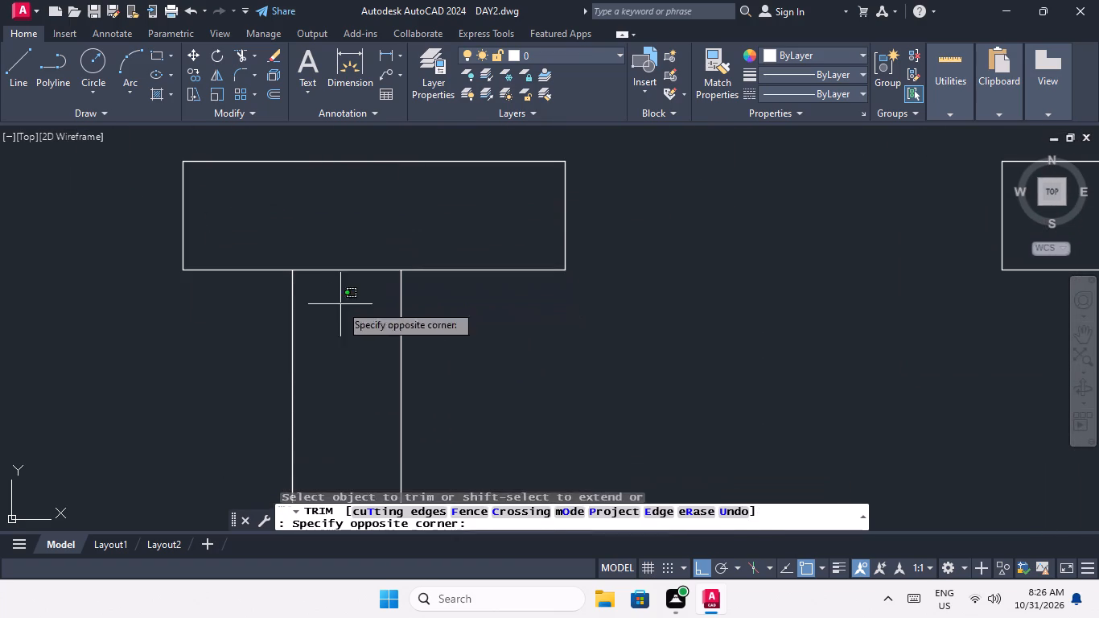
click(331, 245)
Trim the T-junction where the left block's lowest vertical partition meets the short wall piece between door openings.
scroll(338, 242, down, 5)
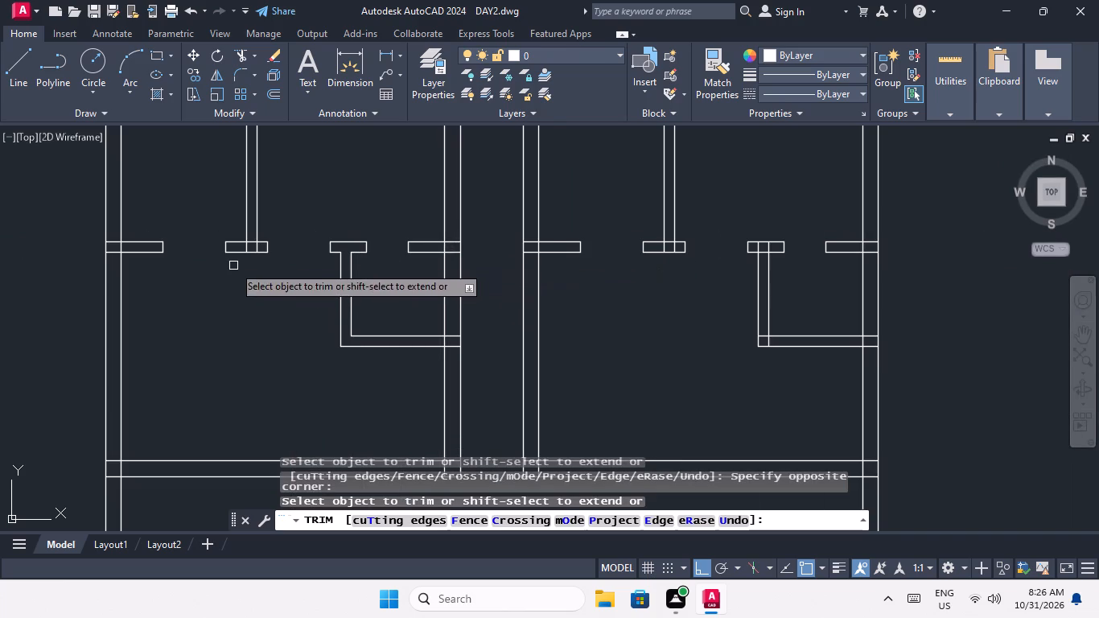
scroll(244, 248, up, 4)
drag(345, 241, 334, 245)
click(238, 253)
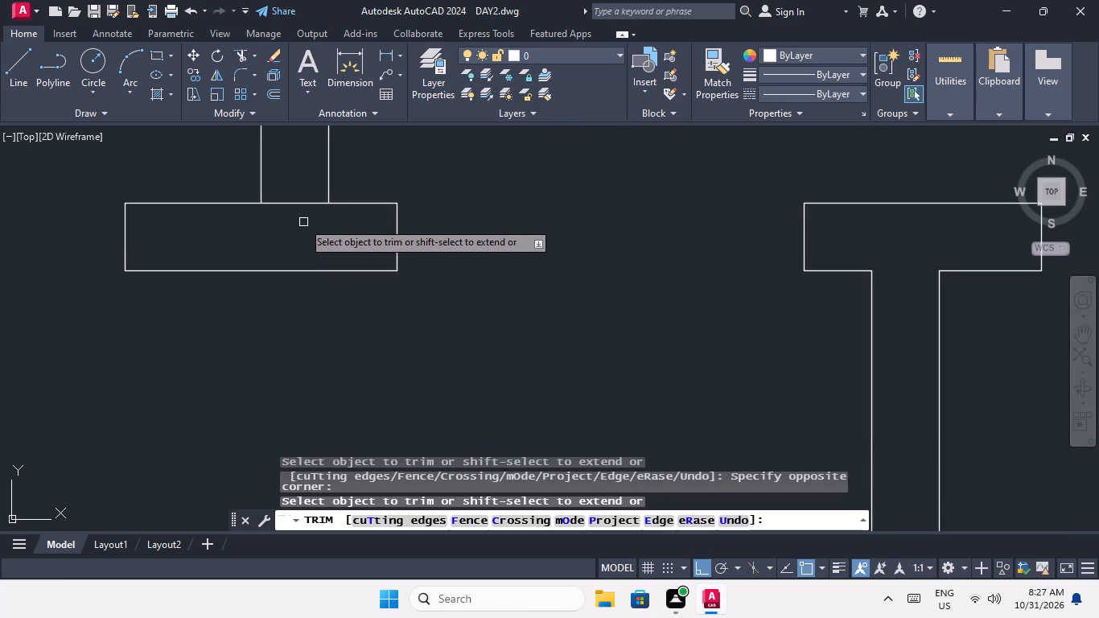
click(292, 202)
Trim the junctions of the left block's lowest cross partition with the outer wall and with the corridor wall.
scroll(296, 247, down, 5)
middle_drag(282, 303, 406, 340)
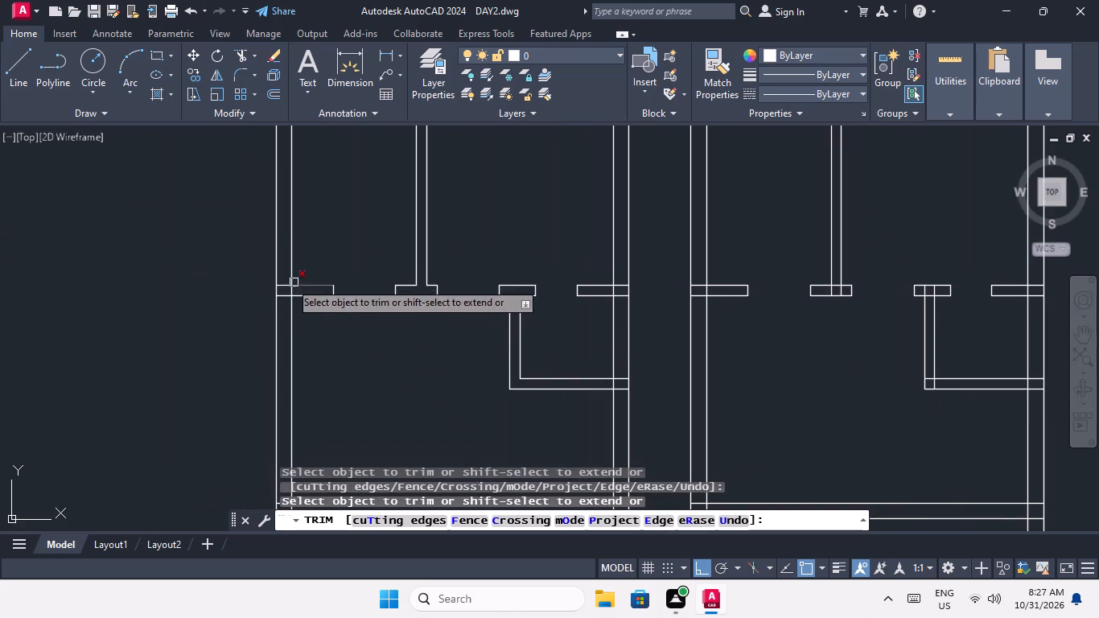
scroll(280, 277, up, 3)
click(306, 376)
click(301, 282)
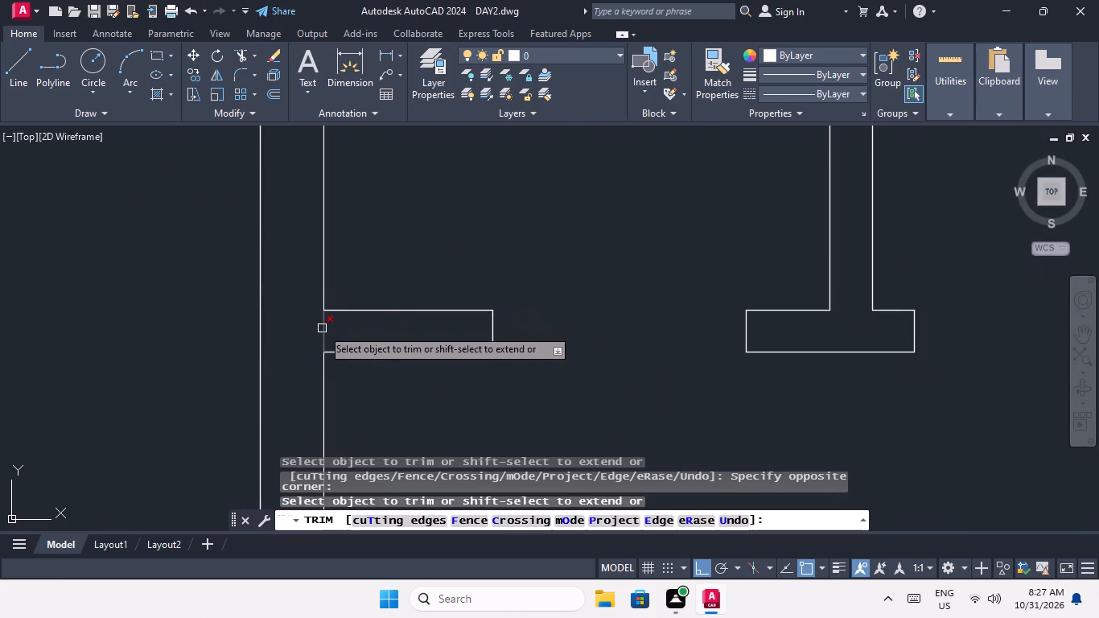
click(321, 329)
scroll(318, 322, down, 5)
scroll(445, 320, up, 5)
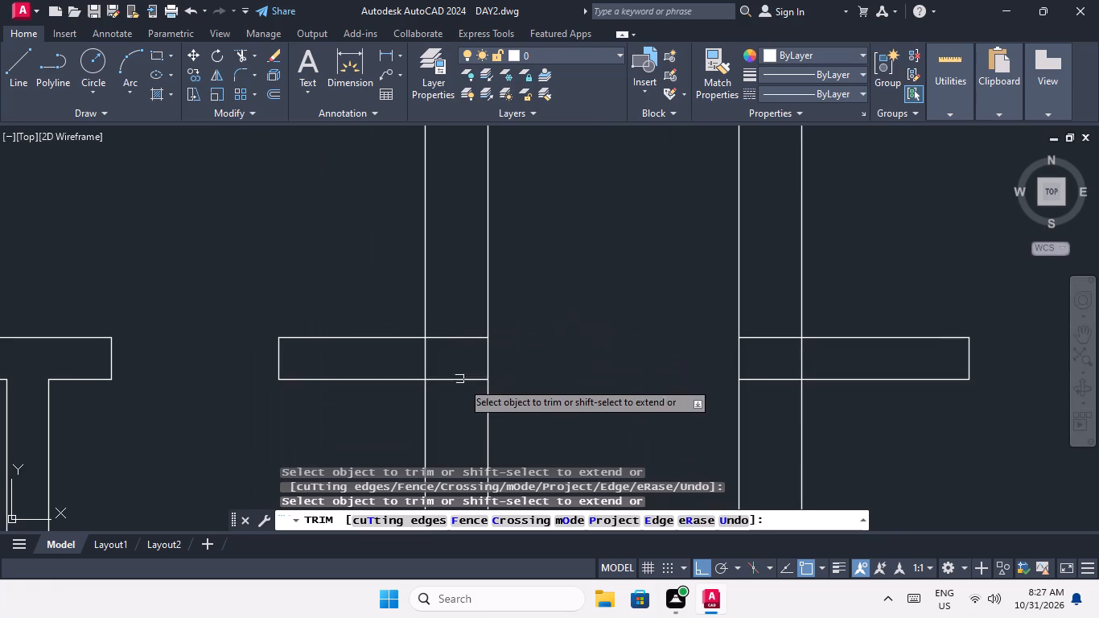
click(468, 394)
click(455, 309)
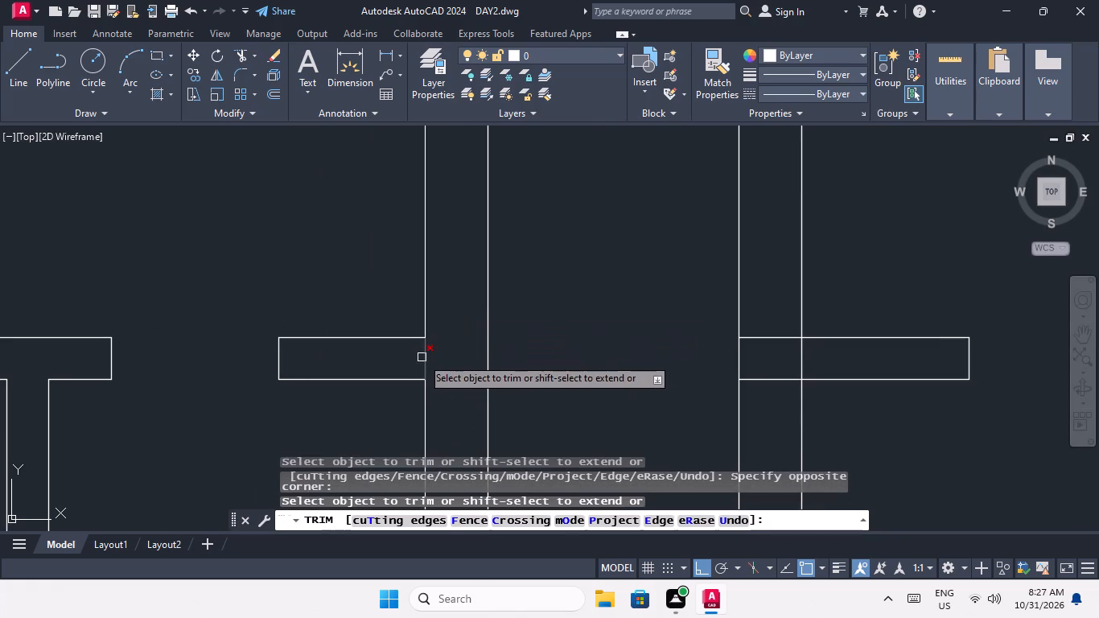
click(422, 357)
Trim the junction where the right block's lowest cross partition meets the corridor wall.
scroll(421, 323, down, 6)
scroll(454, 323, up, 5)
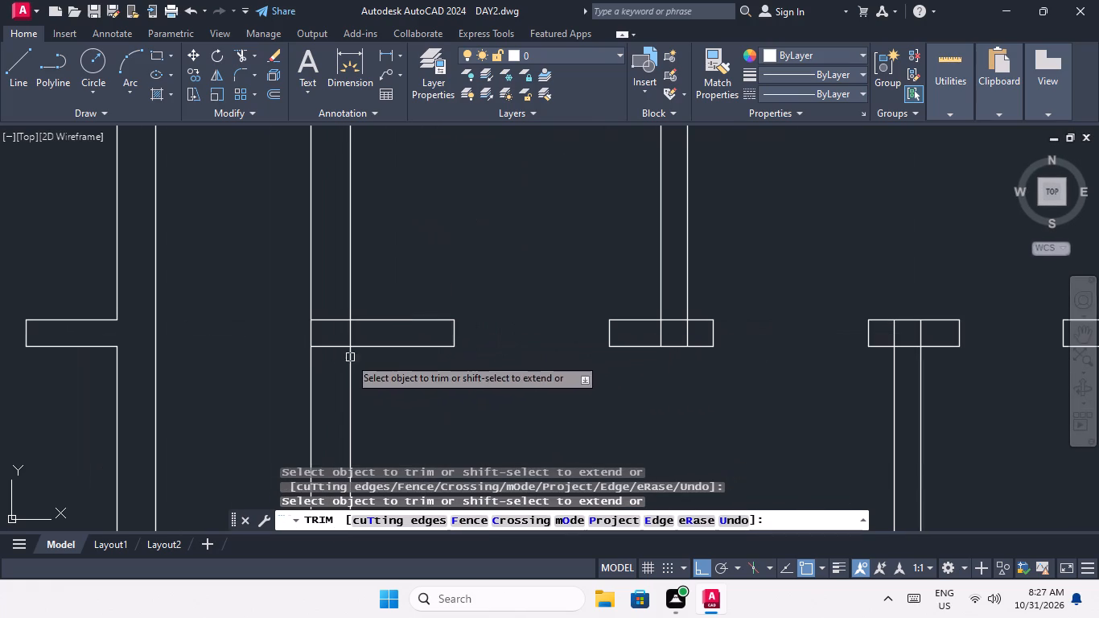
click(339, 359)
click(331, 303)
click(350, 333)
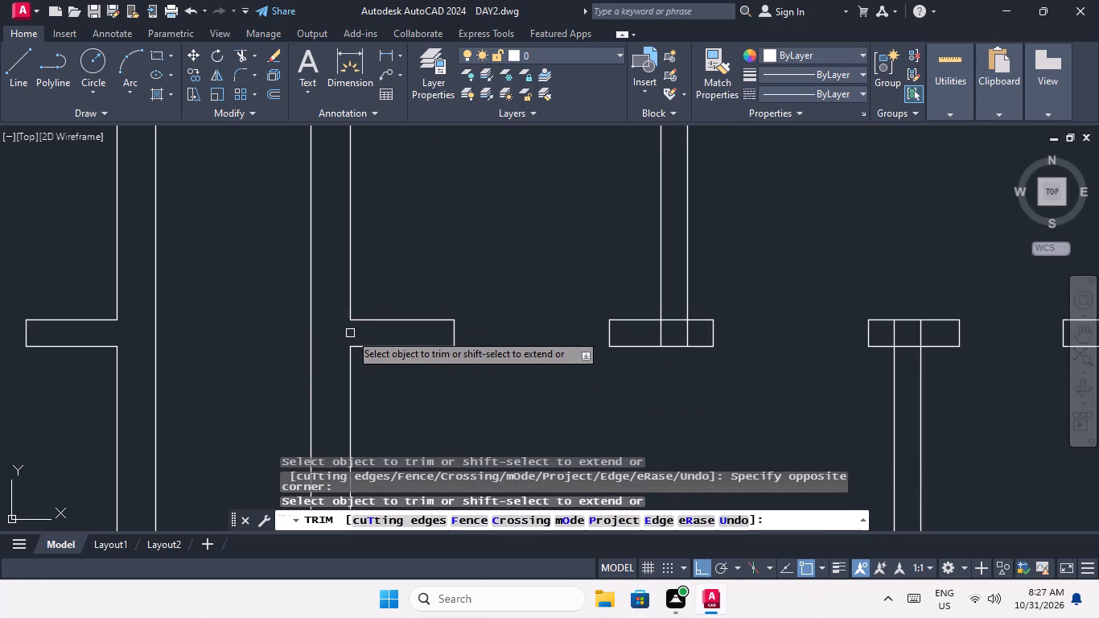
Trim the T-junction where the right block's lowest vertical partition meets the short wall piece between door openings.
scroll(359, 315, down, 4)
scroll(431, 323, up, 5)
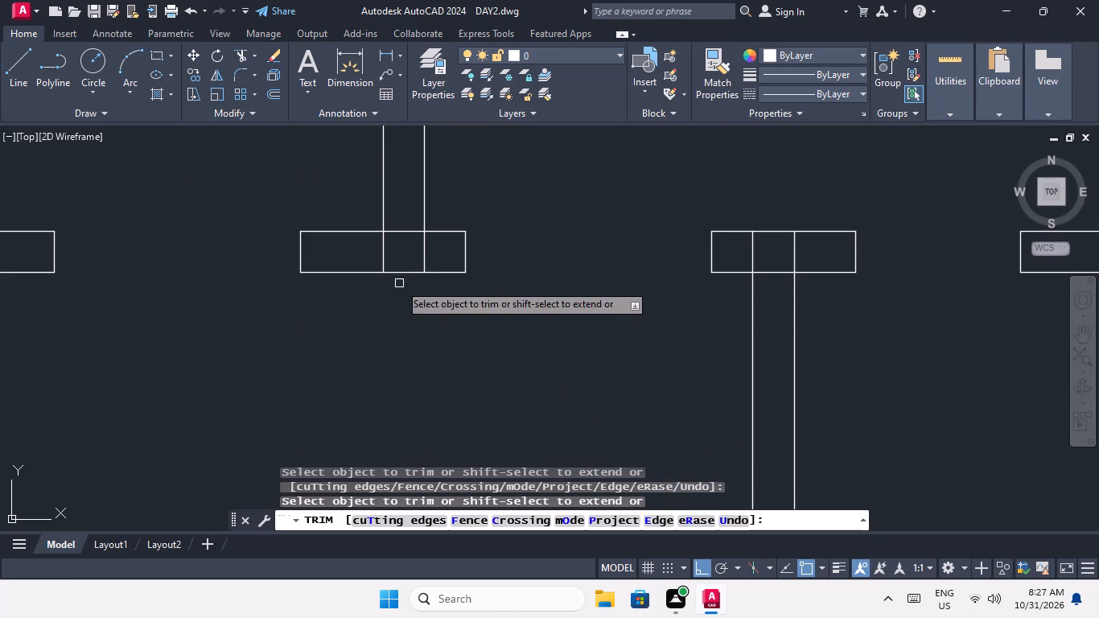
scroll(410, 255, up, 2)
drag(451, 235, 369, 271)
click(315, 267)
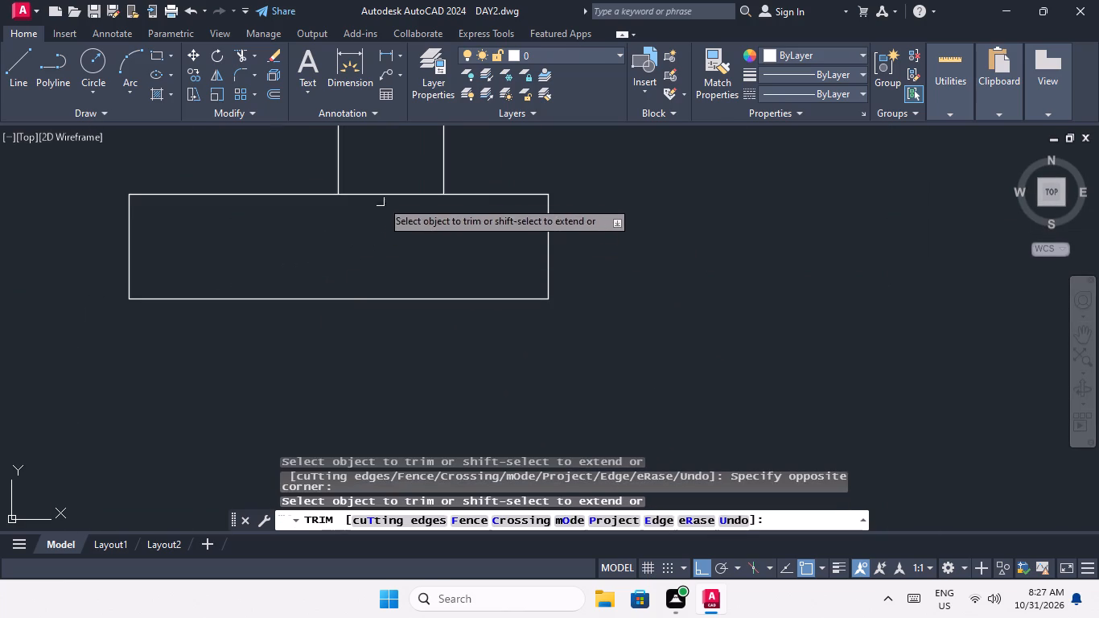
click(381, 196)
Trim the overlapping inner lines at the lower partition corner of the right block's lowest small corner room.
scroll(381, 196, down, 5)
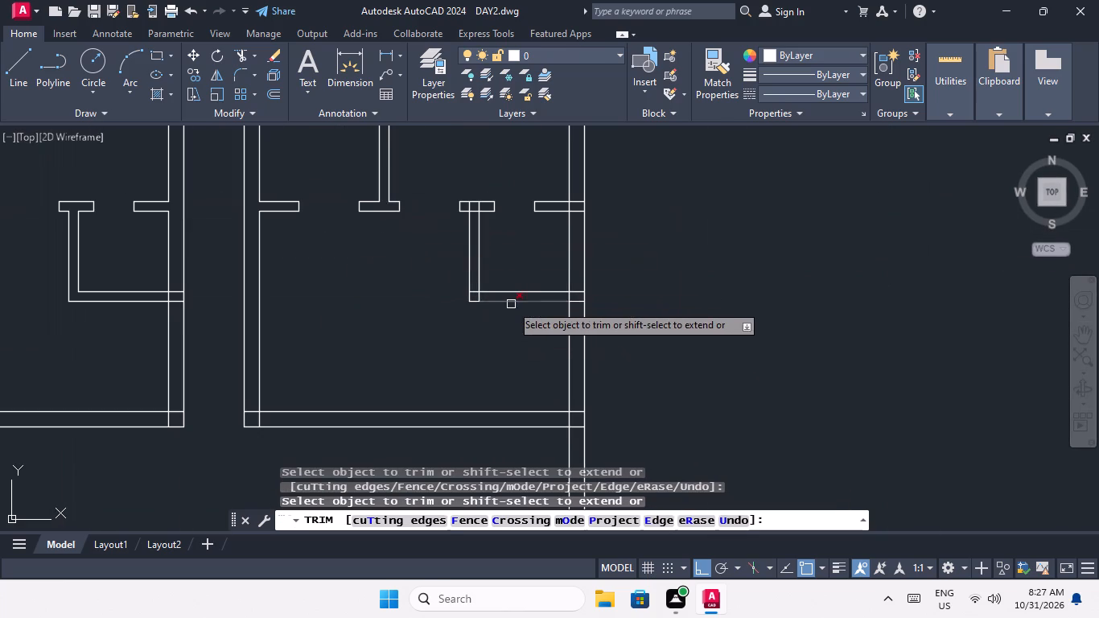
scroll(493, 303, up, 4)
drag(409, 256, 375, 282)
click(359, 282)
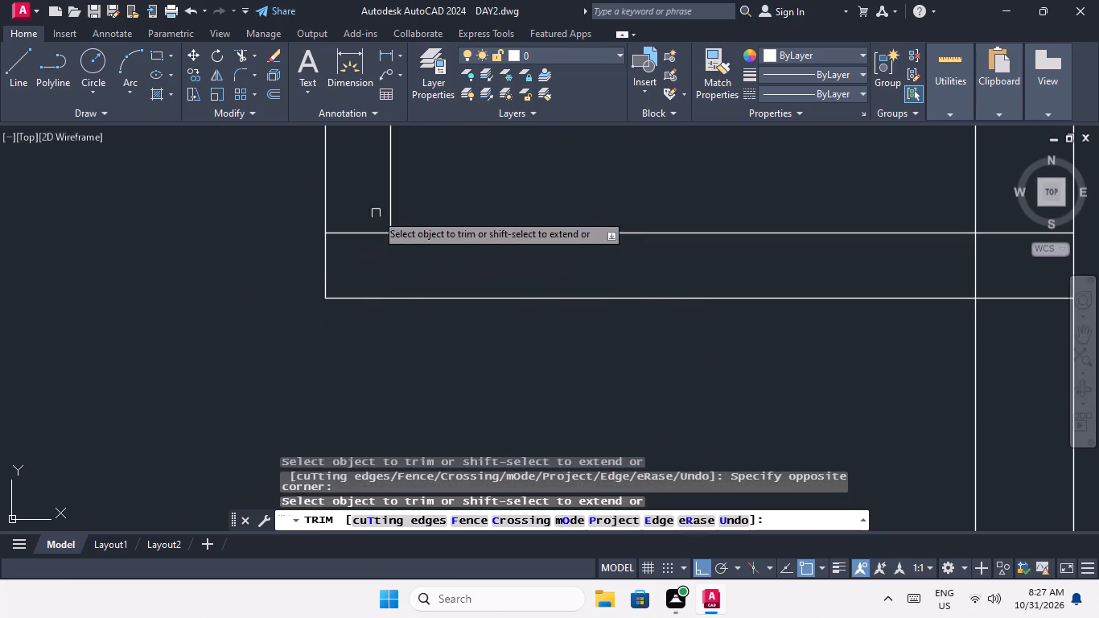
click(371, 252)
click(346, 203)
Trim the T-junction where the vertical partition of the right block's lowest small corner room meets the short wall piece between door openings.
scroll(358, 215, down, 5)
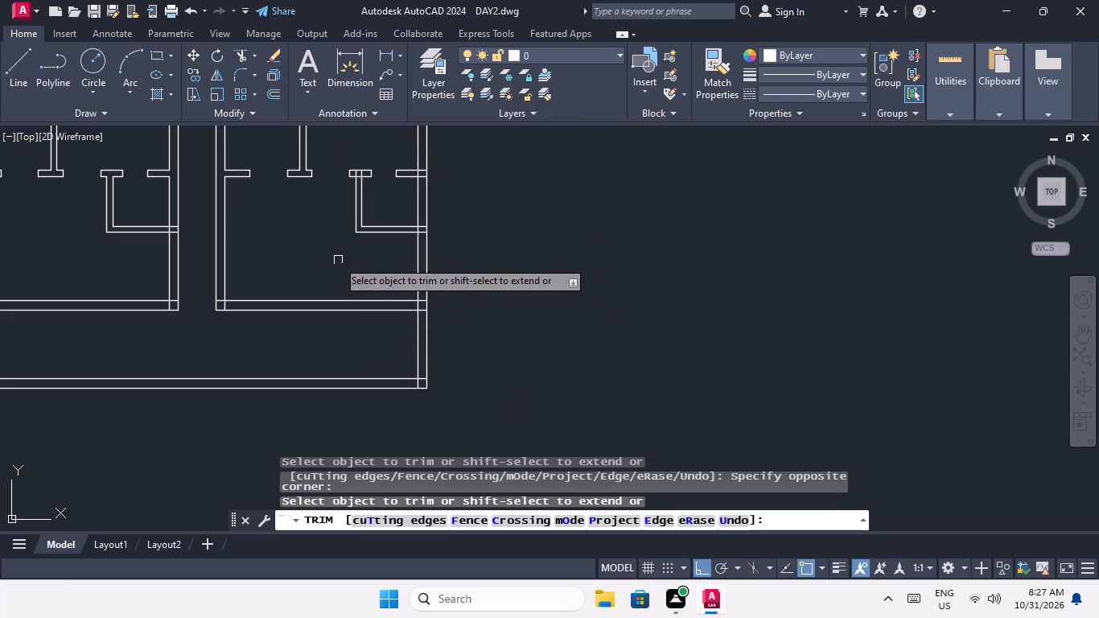
middle_drag(351, 300, 356, 385)
scroll(356, 255, up, 5)
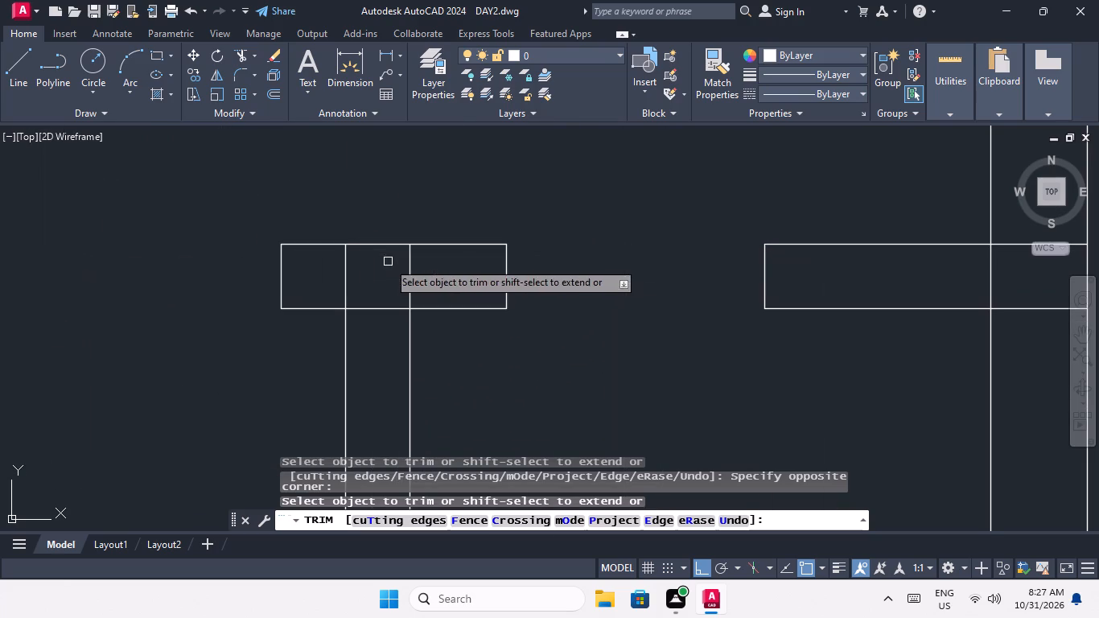
drag(443, 267, 411, 286)
click(331, 290)
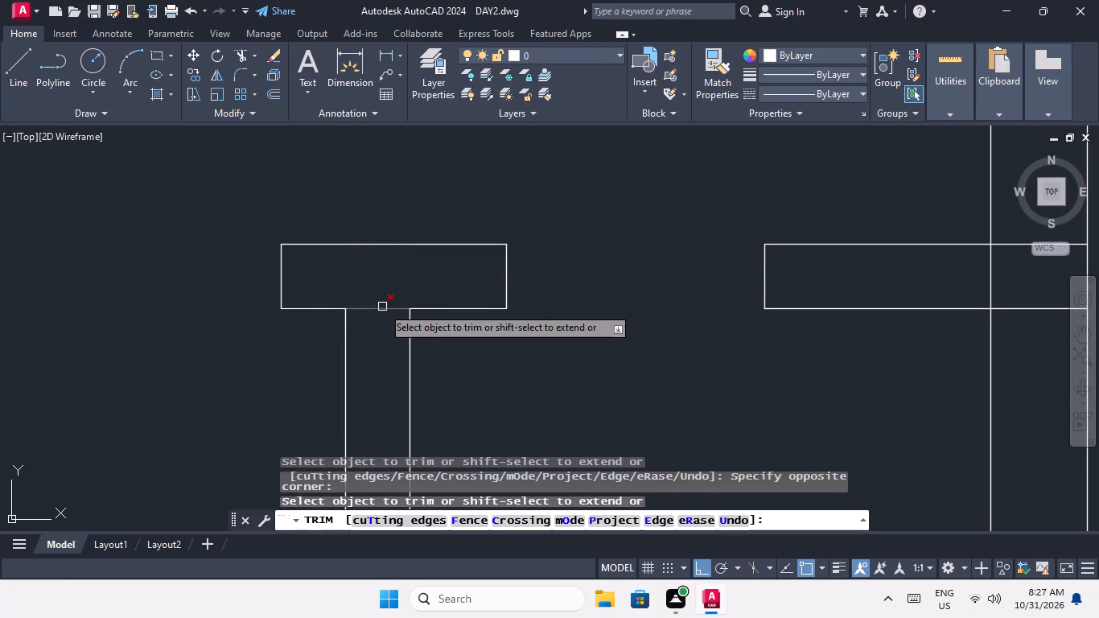
click(382, 307)
Trim the junction where the short wall stub above the right block's lowest small corner room meets the outer wall.
scroll(381, 306, down, 5)
scroll(473, 307, up, 4)
drag(542, 327, 541, 297)
drag(540, 227, 533, 249)
drag(507, 266, 446, 293)
click(439, 291)
scroll(446, 277, down, 4)
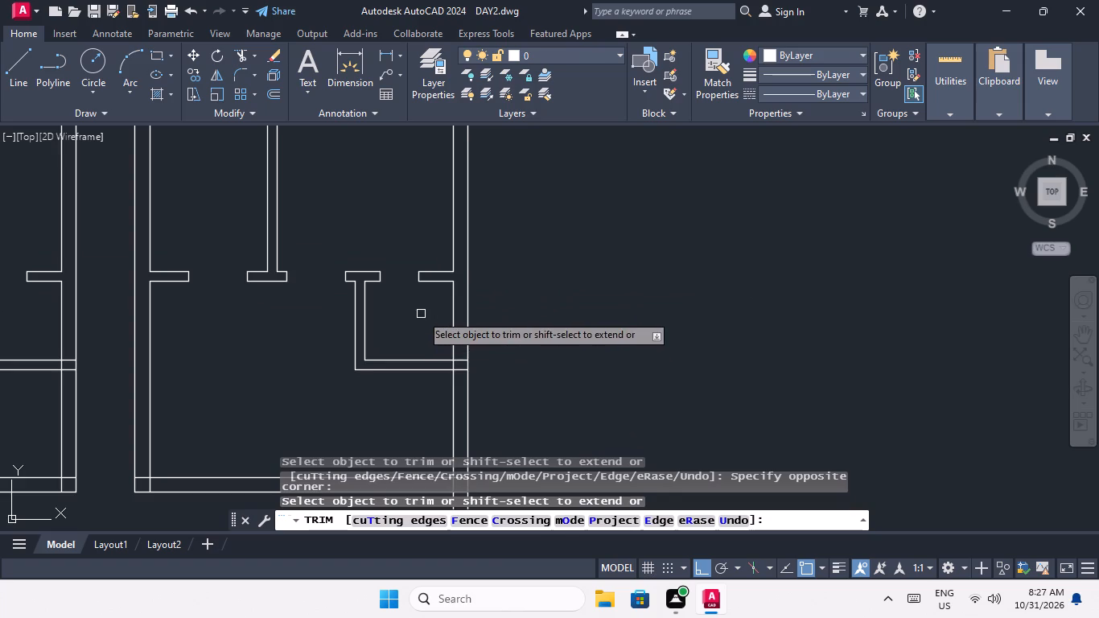
middle_drag(422, 315, 438, 382)
scroll(443, 354, down, 2)
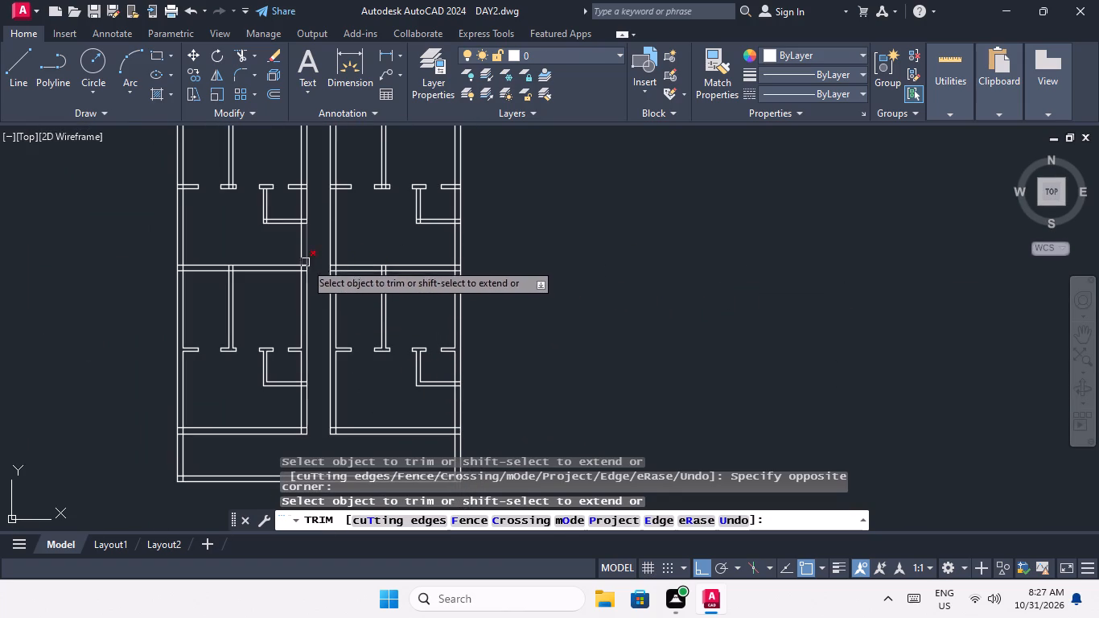
scroll(306, 262, down, 2)
middle_drag(306, 262, 298, 422)
scroll(286, 286, up, 3)
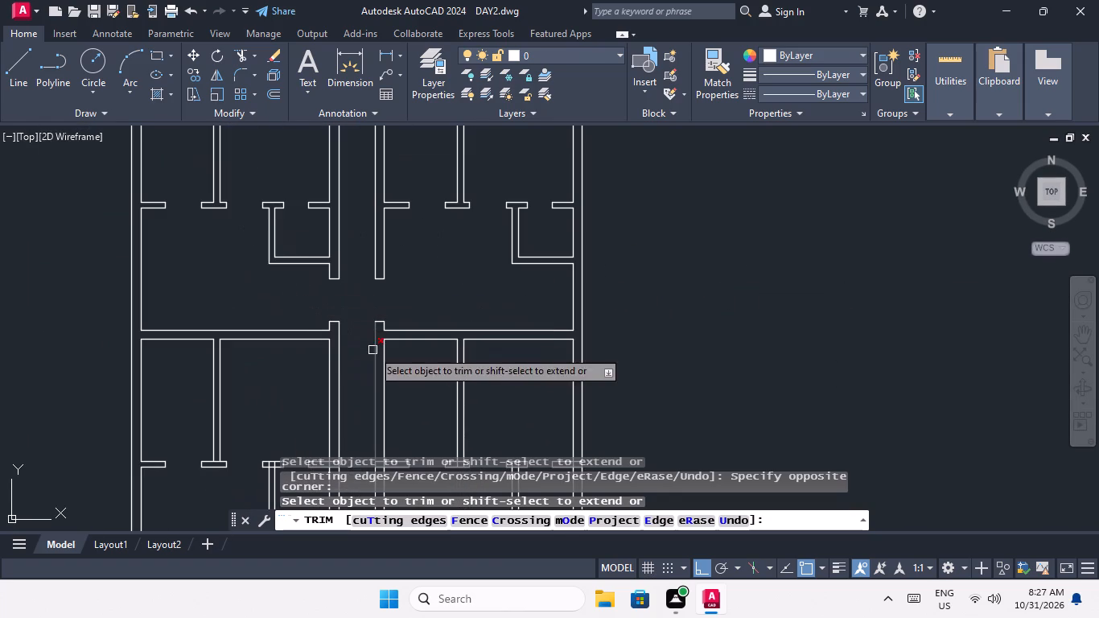
middle_drag(373, 350, 364, 286)
key(Escape)
key(Escape)
key(Escape)
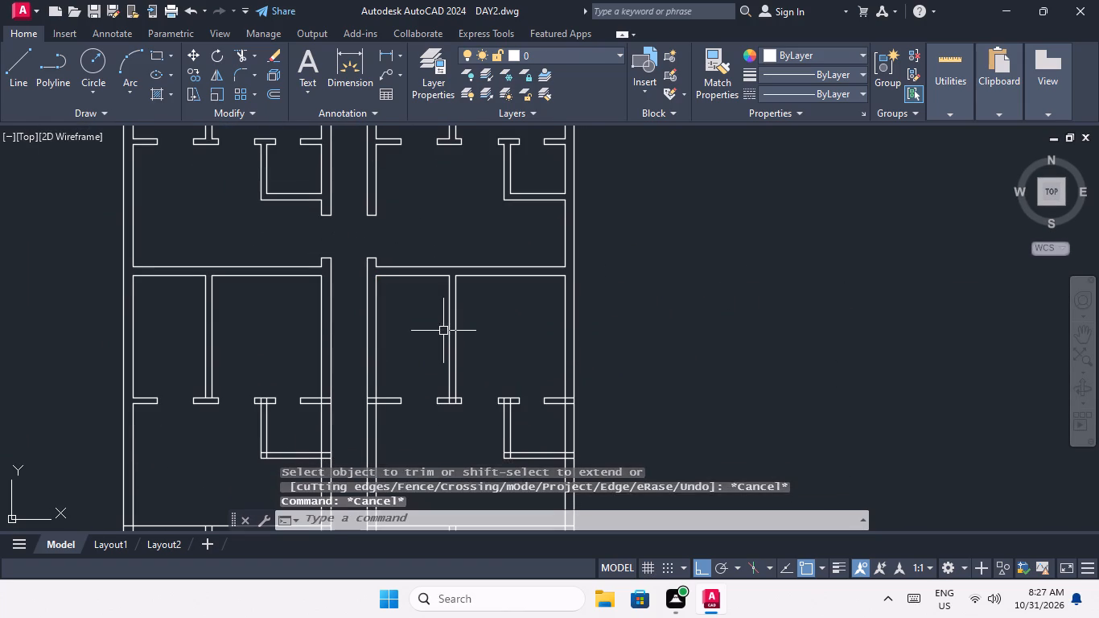
Measure the height of the left corridor wall's projection above the cleaned cross partition at the existing corridor opening.
click(385, 60)
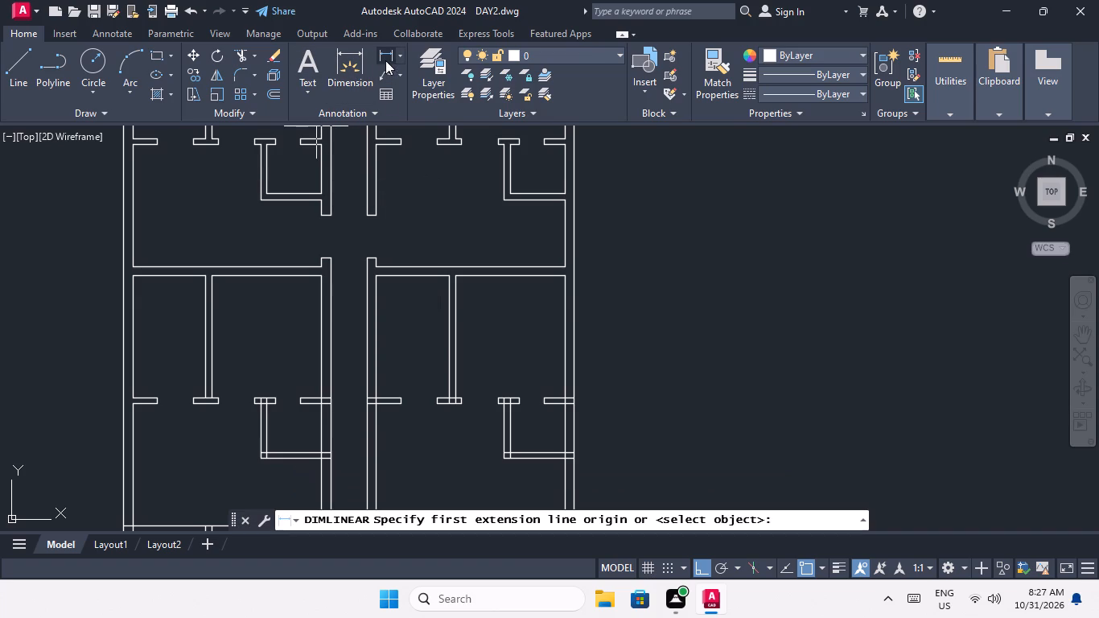
scroll(318, 259, up, 3)
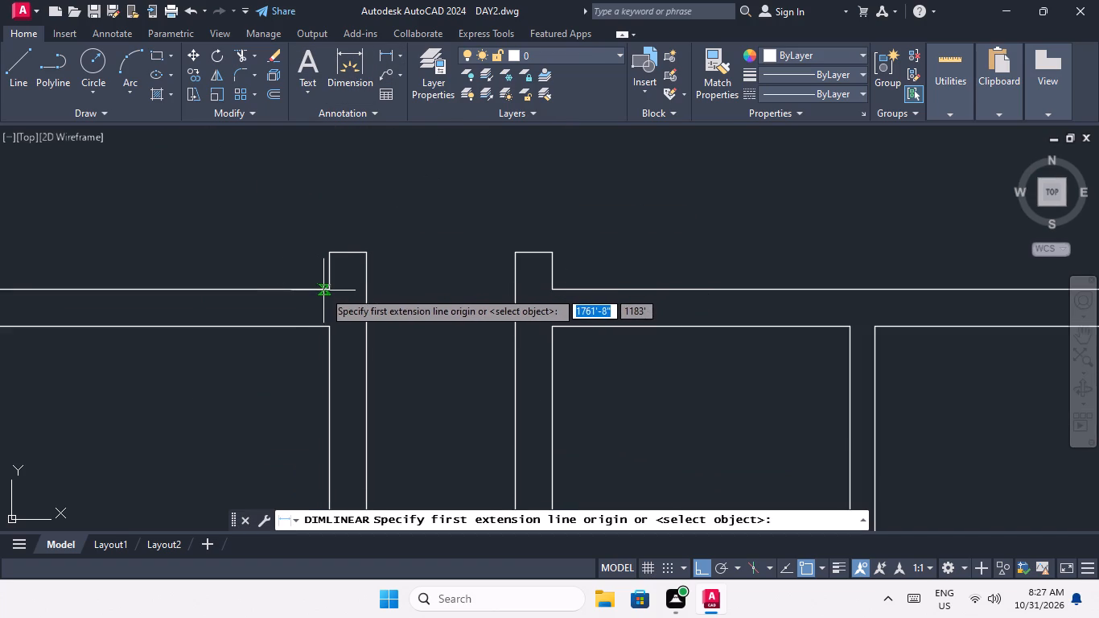
click(330, 290)
click(329, 249)
scroll(311, 272, up, 5)
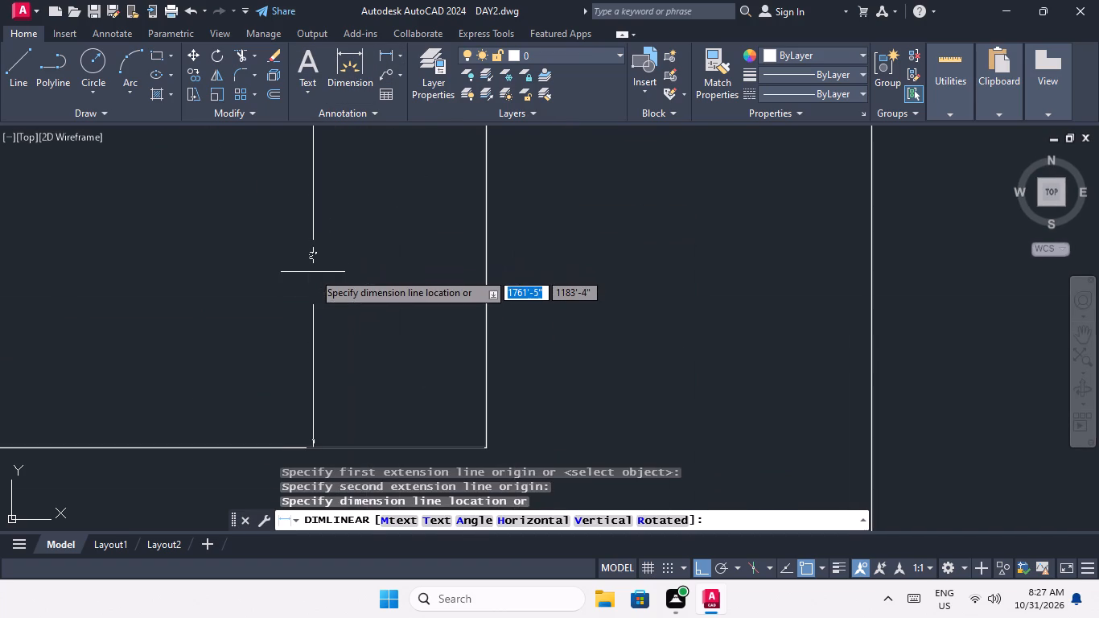
scroll(314, 264, up, 4)
key(Escape)
Offset the upper line of the third-lowest cross partition 9" upward in both the left and right blocks.
scroll(315, 256, down, 11)
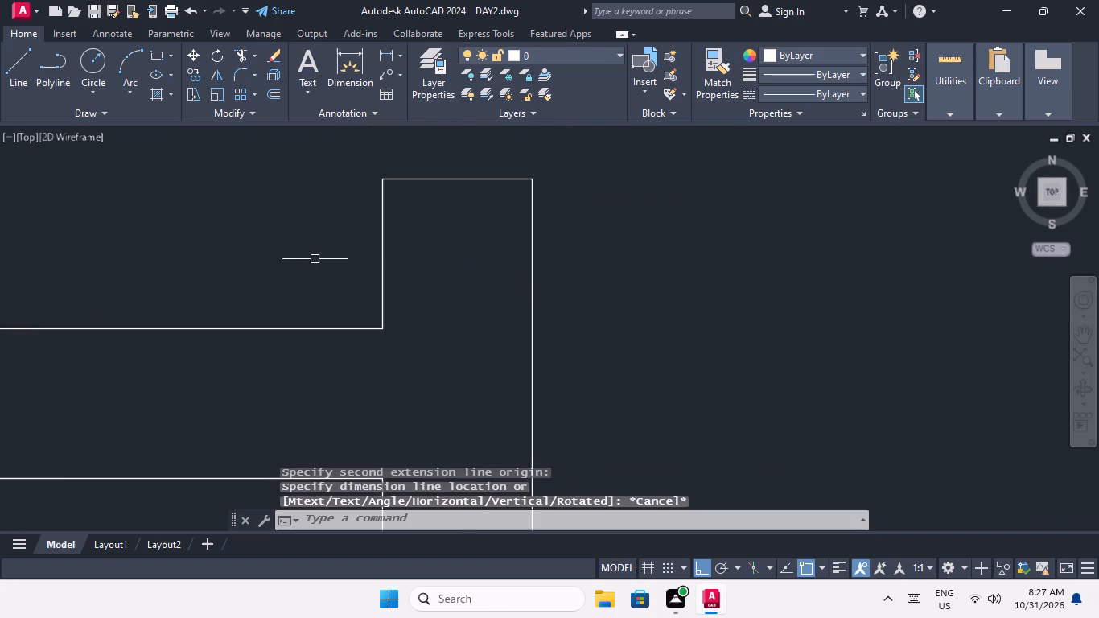
middle_drag(319, 299, 337, 204)
scroll(340, 218, down, 4)
scroll(338, 316, up, 3)
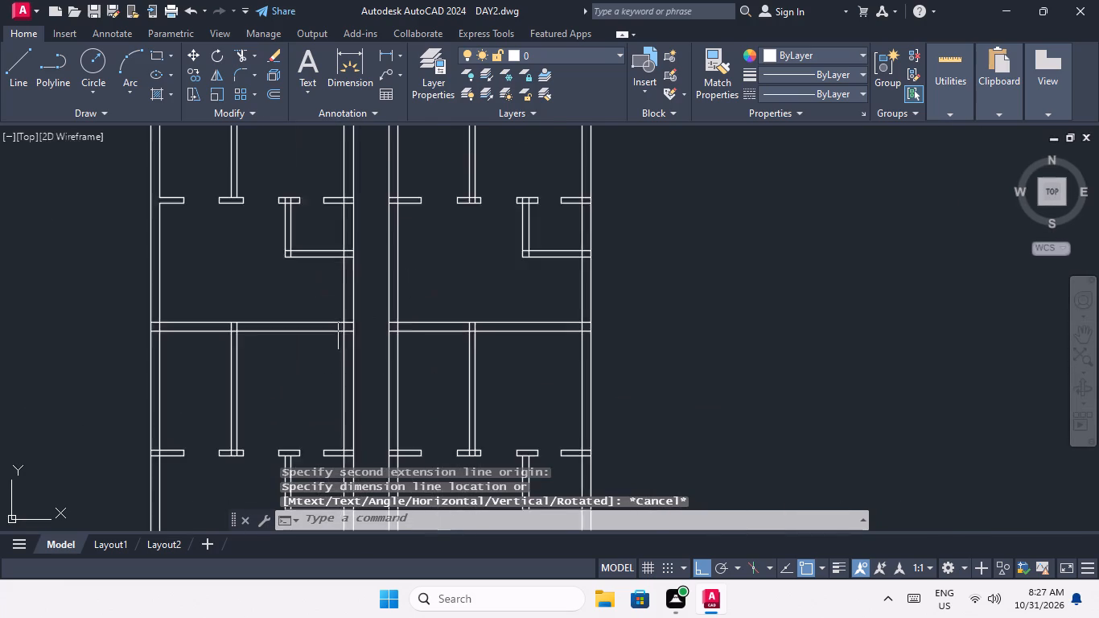
middle_drag(336, 322, 294, 346)
scroll(297, 335, down, 2)
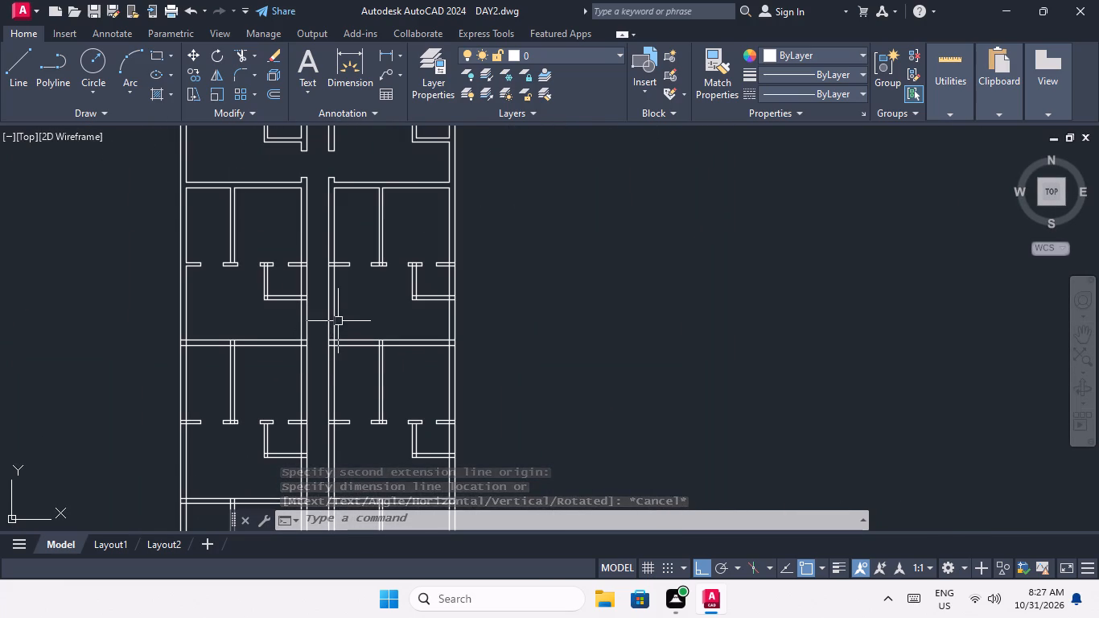
scroll(337, 320, down, 2)
scroll(336, 316, up, 2)
middle_drag(319, 332, 321, 288)
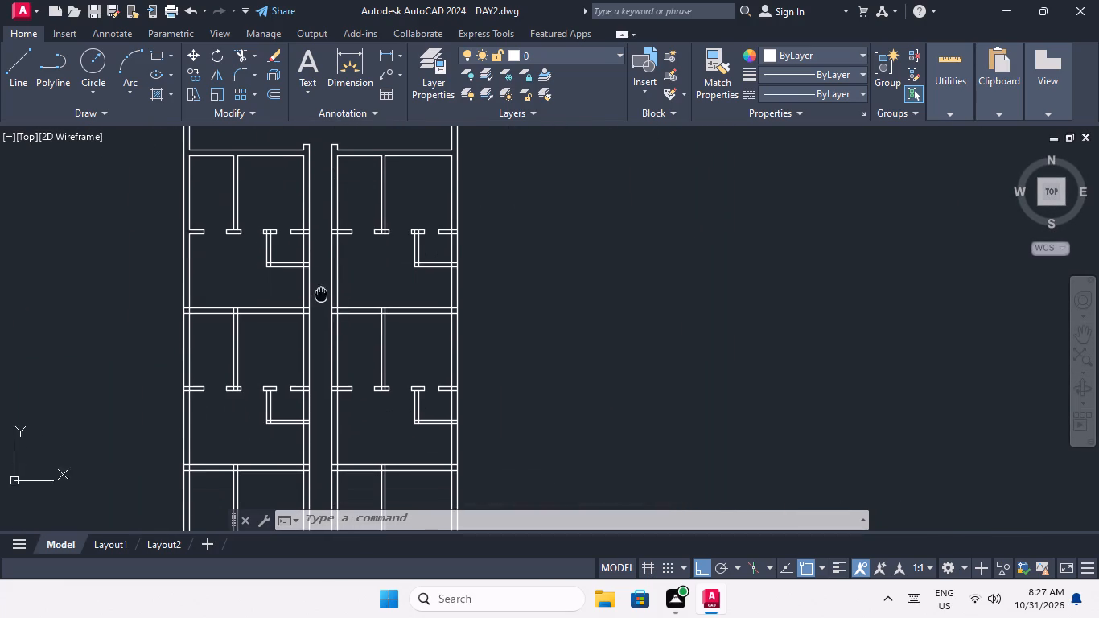
middle_drag(321, 288, 321, 278)
key(Escape)
key(Escape)
key(o)
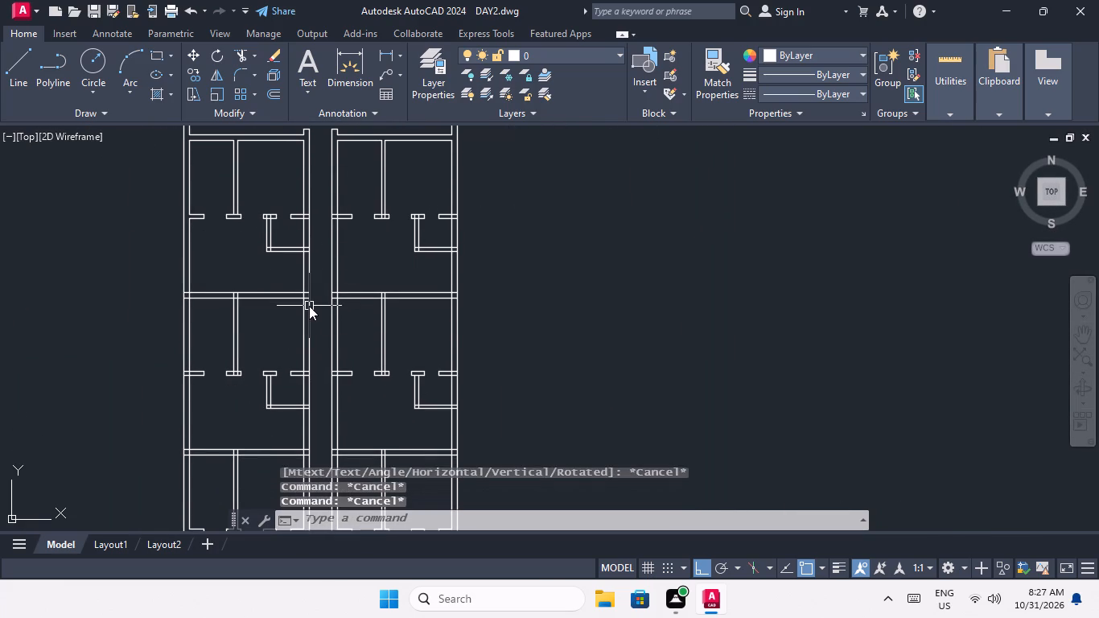
key(Return)
text(9")
key(Return)
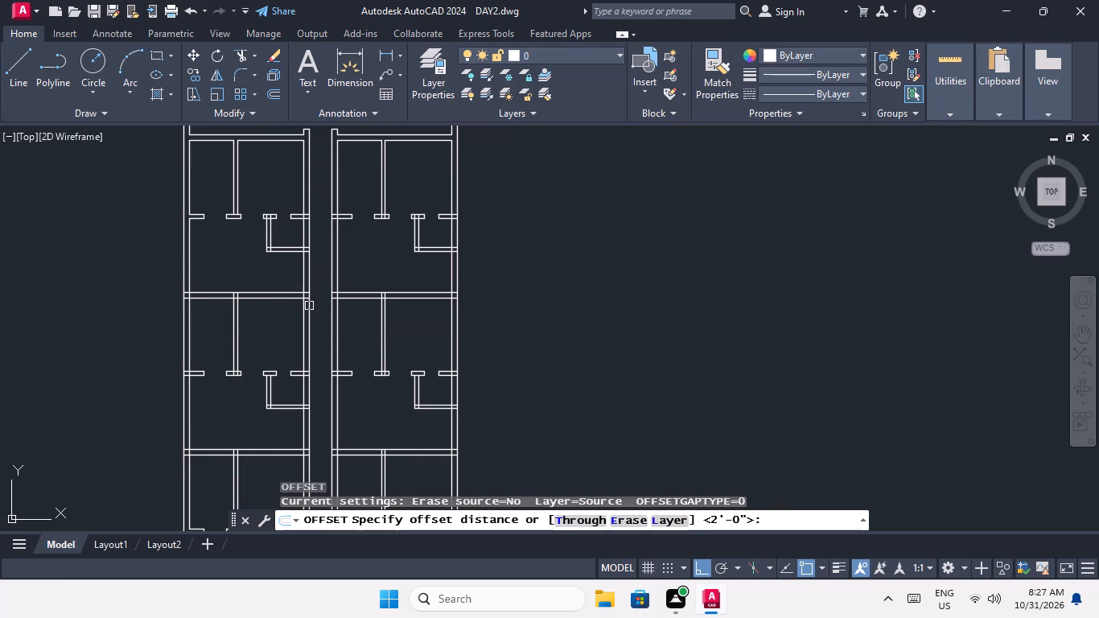
scroll(307, 290, up, 3)
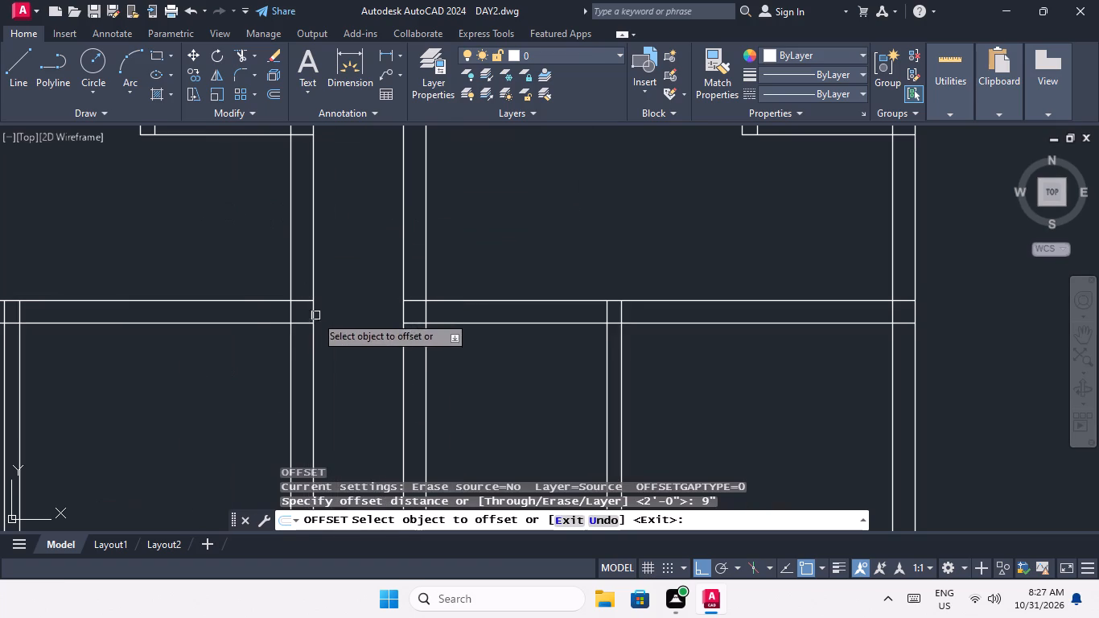
click(243, 300)
click(243, 278)
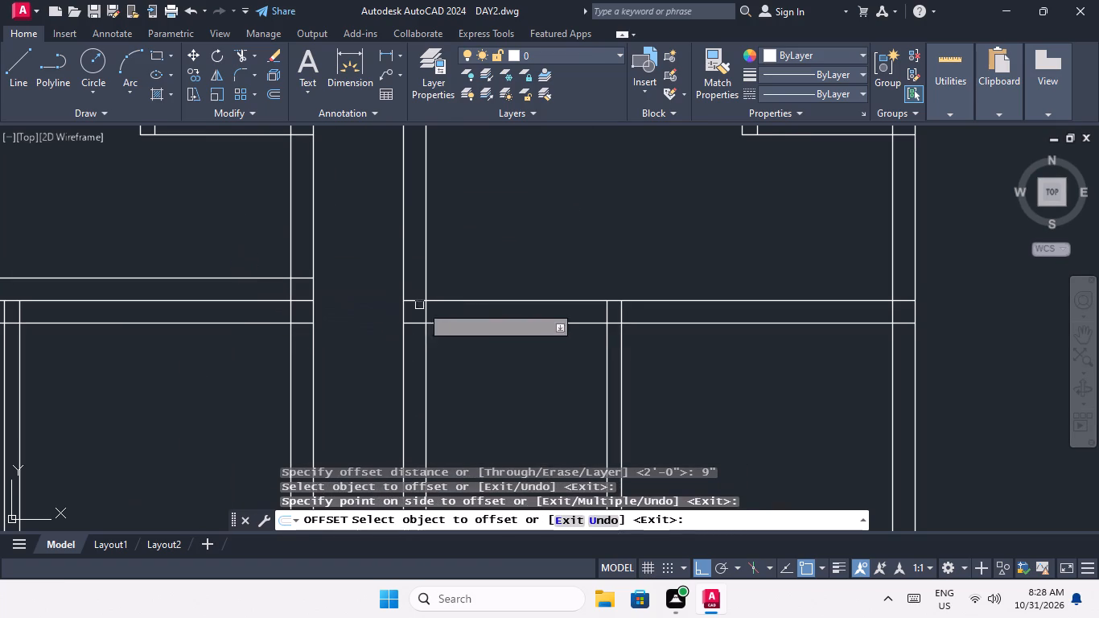
click(473, 304)
click(467, 268)
Offset the upper line of the second-lowest cross partition 9" upward in both the left and right blocks.
scroll(462, 235, down, 3)
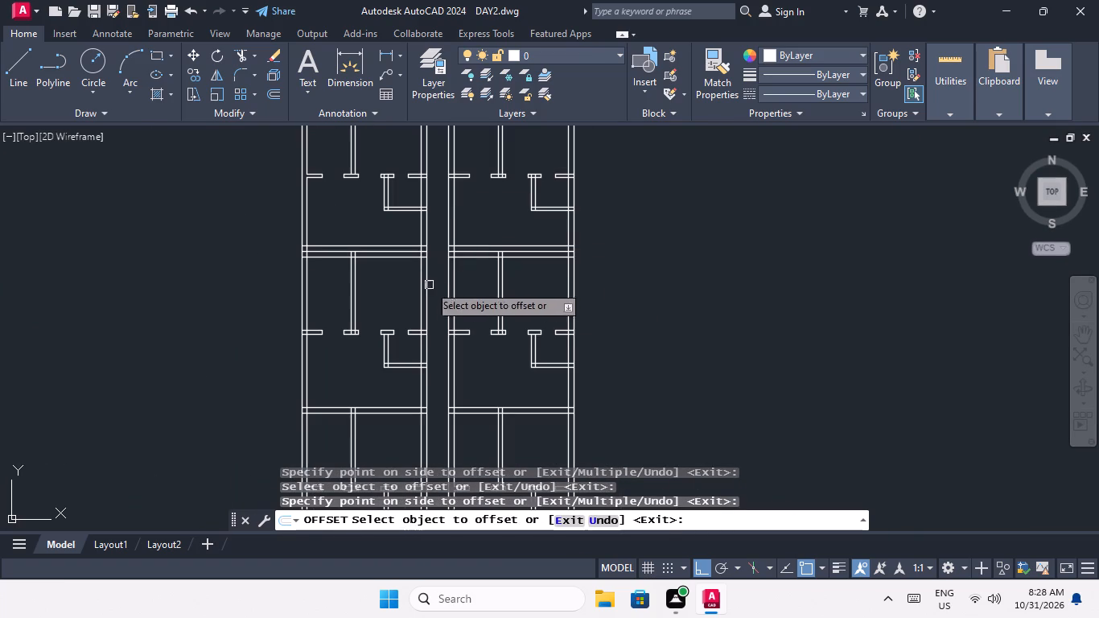
scroll(401, 409, up, 4)
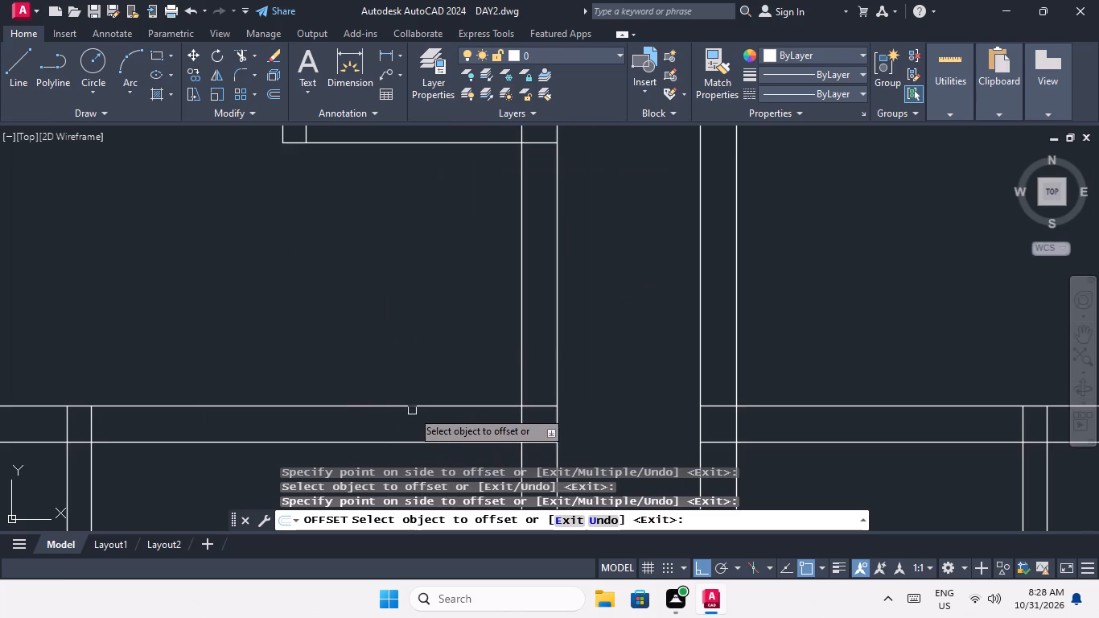
click(422, 408)
click(422, 385)
scroll(422, 385, down, 2)
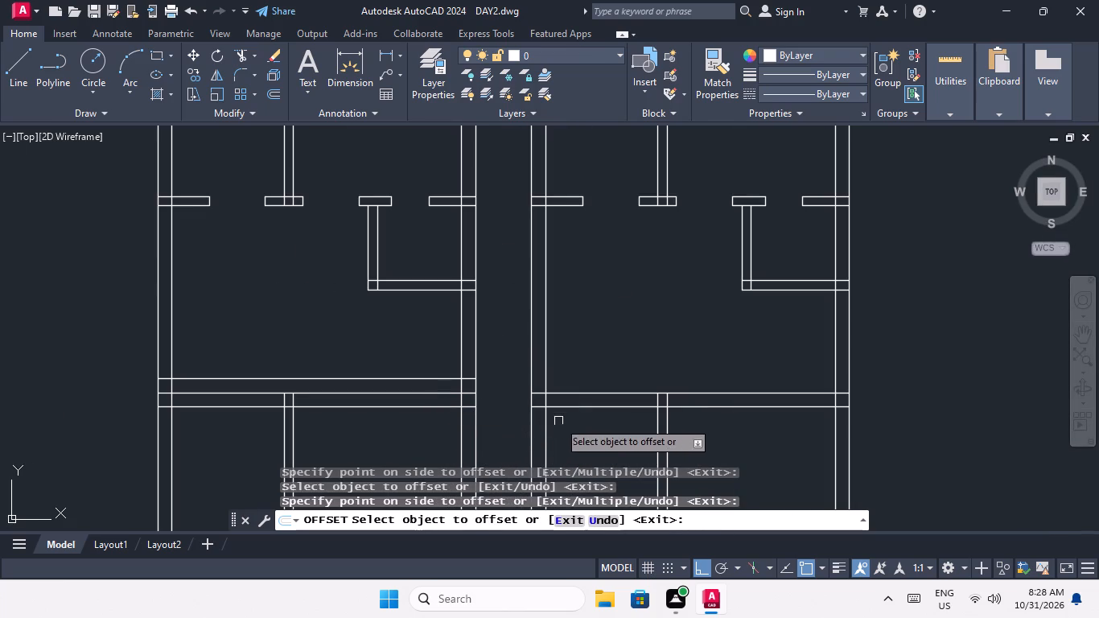
drag(573, 393, 574, 381)
click(574, 318)
Offset the upper line of the lowest cross partition 9" upward in both the left and right blocks.
middle_drag(574, 319, 558, 177)
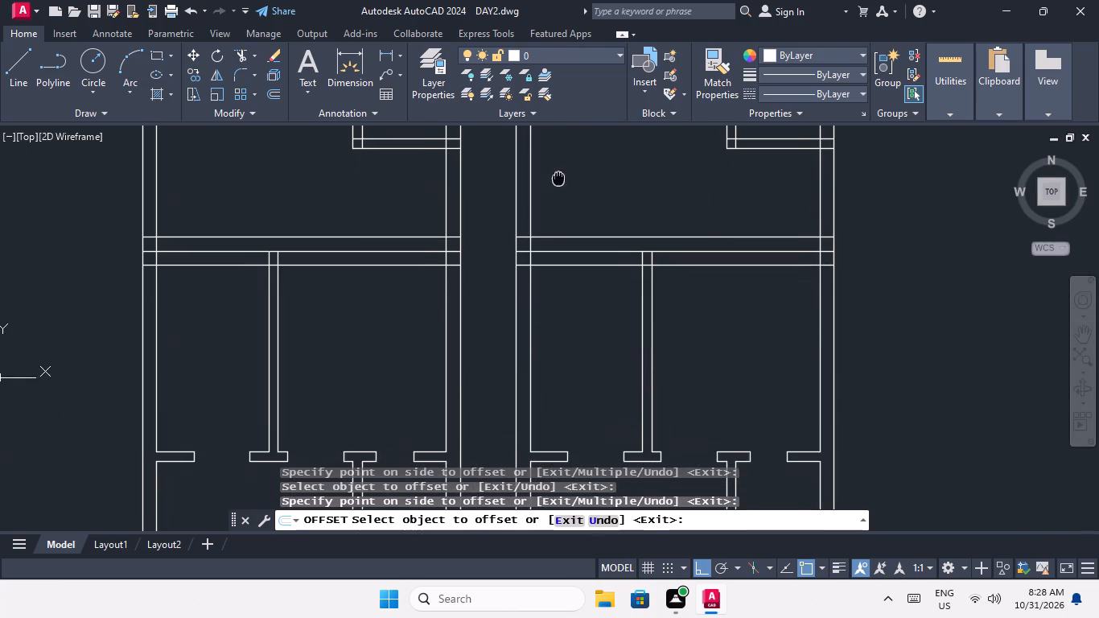
middle_drag(558, 177, 559, 177)
scroll(563, 204, down, 3)
scroll(532, 312, up, 4)
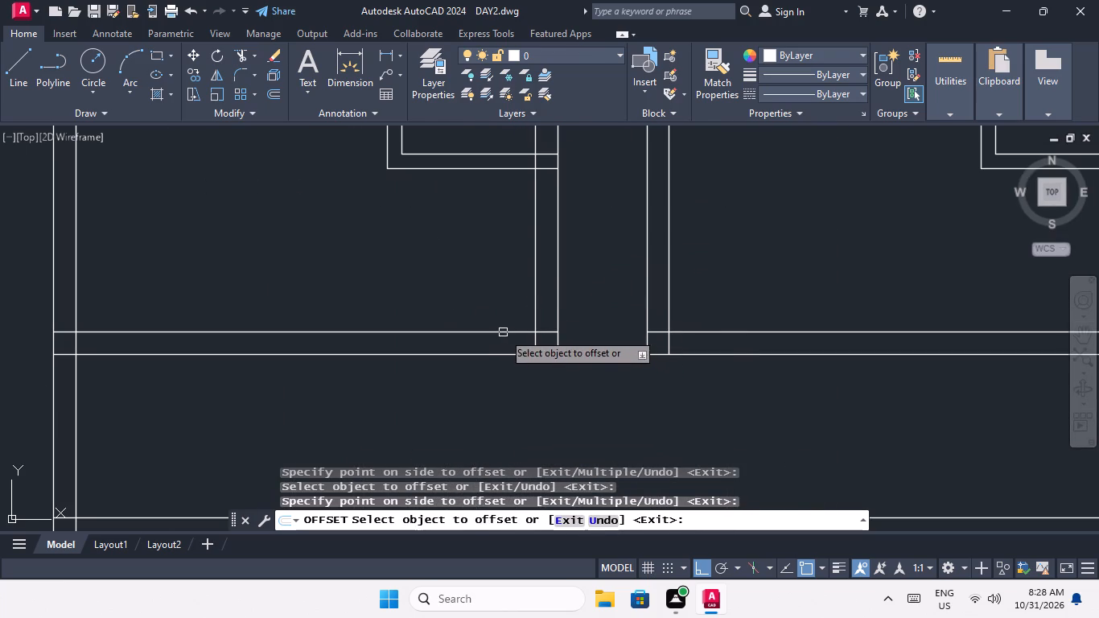
click(503, 332)
click(500, 300)
click(720, 333)
click(714, 283)
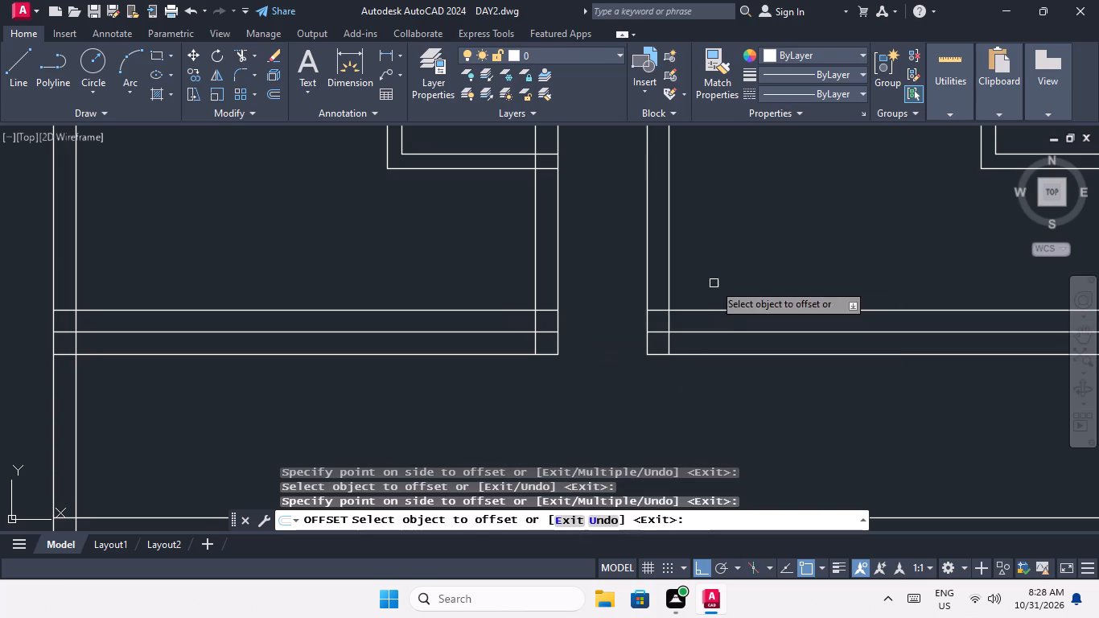
middle_drag(716, 281, 578, 373)
scroll(529, 319, down, 2)
middle_drag(581, 305, 519, 381)
key(Escape)
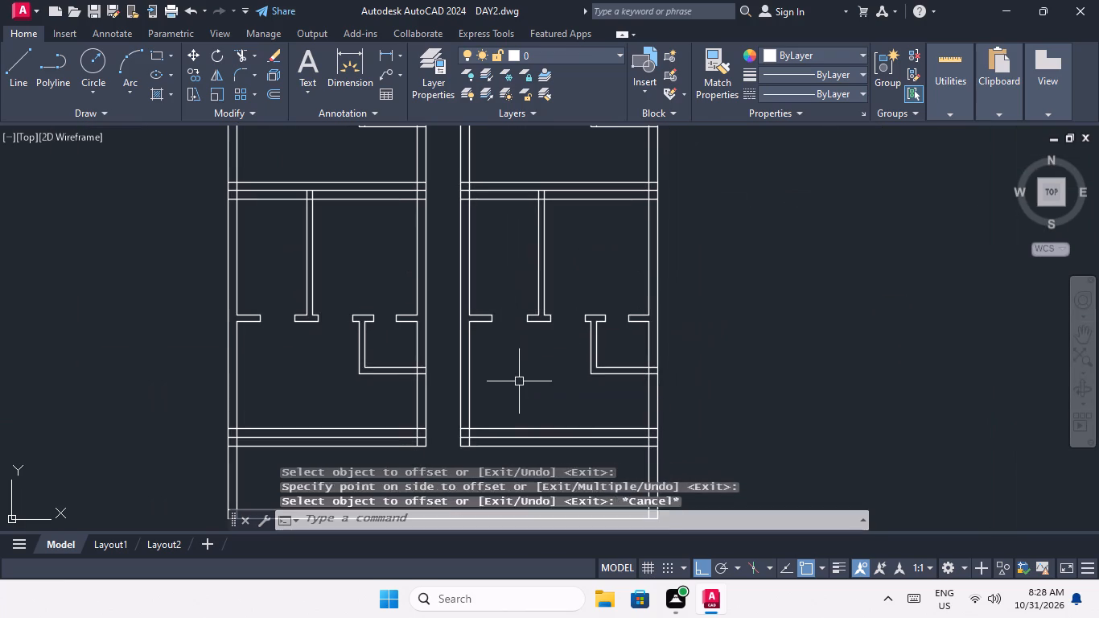
Offset the 9" offset line above the lowest cross partition 3'6" upward in both the left and right blocks.
key(Escape)
key(o)
key(Return)
text(3'6")
key(Return)
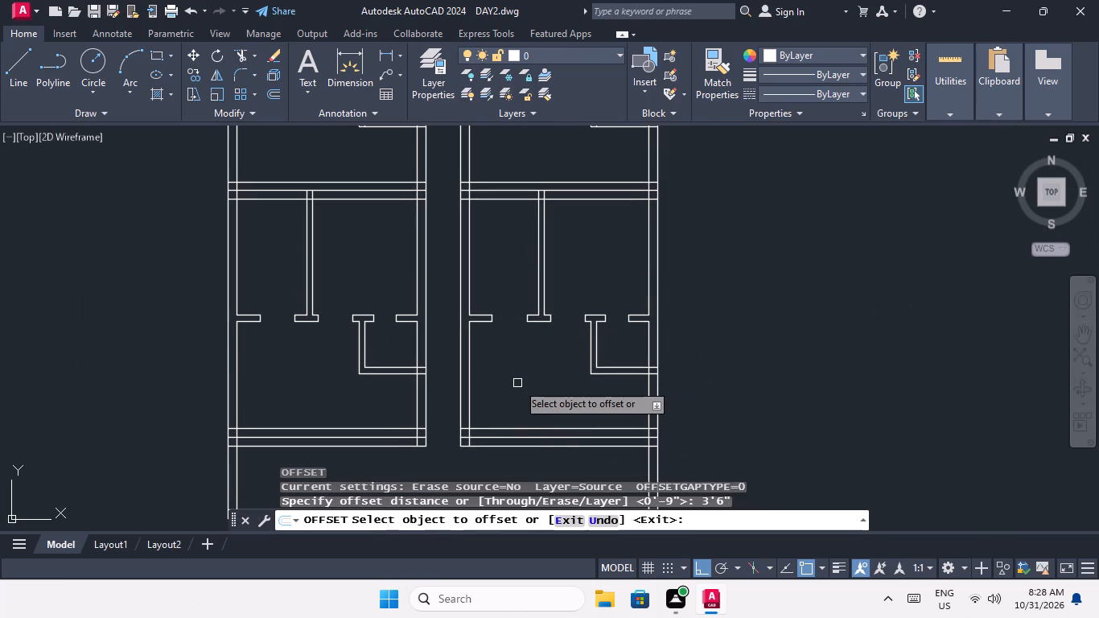
scroll(410, 427, up, 4)
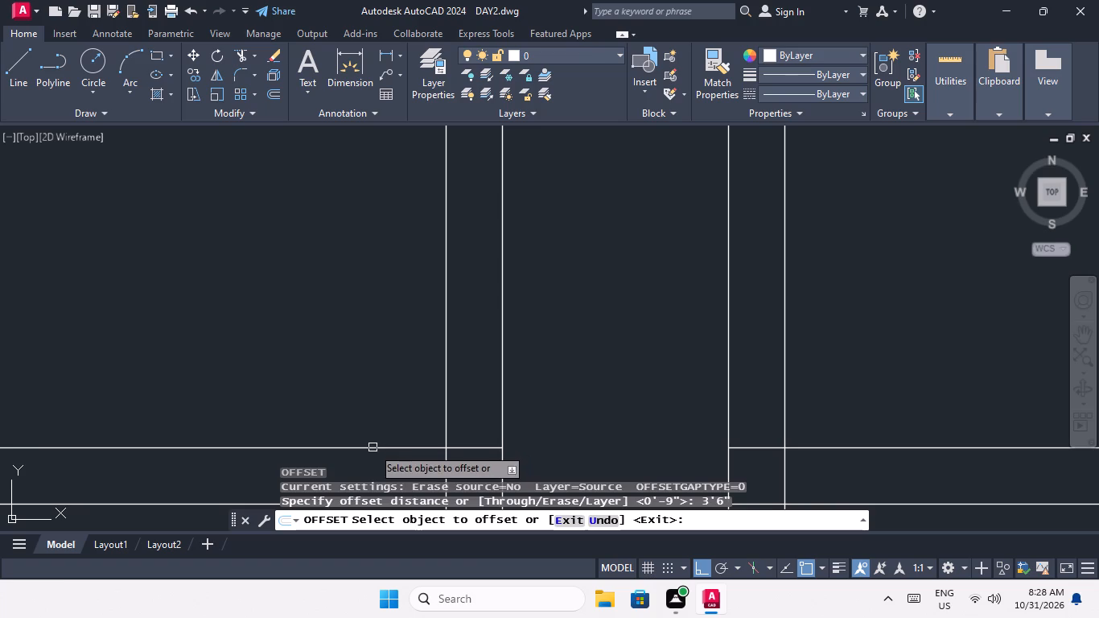
click(373, 447)
click(371, 398)
scroll(364, 360, down, 3)
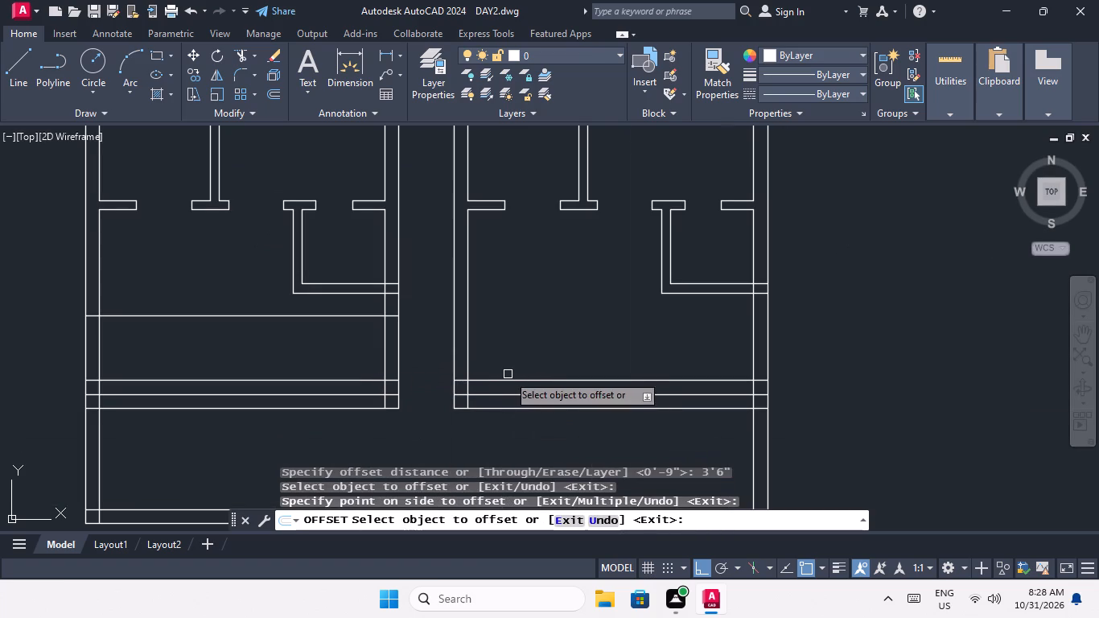
click(508, 381)
click(504, 334)
Offset the 9" offset line above the second-lowest cross partition 3'6" upward in the right and left blocks.
middle_drag(516, 304, 499, 418)
scroll(513, 319, down, 1)
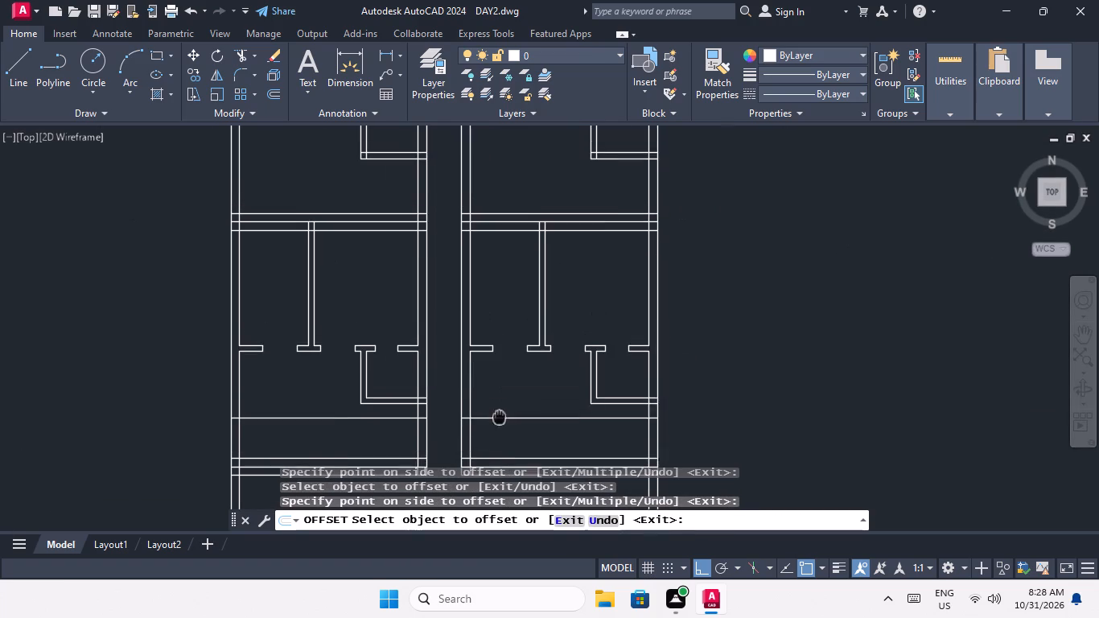
scroll(497, 173, up, 2)
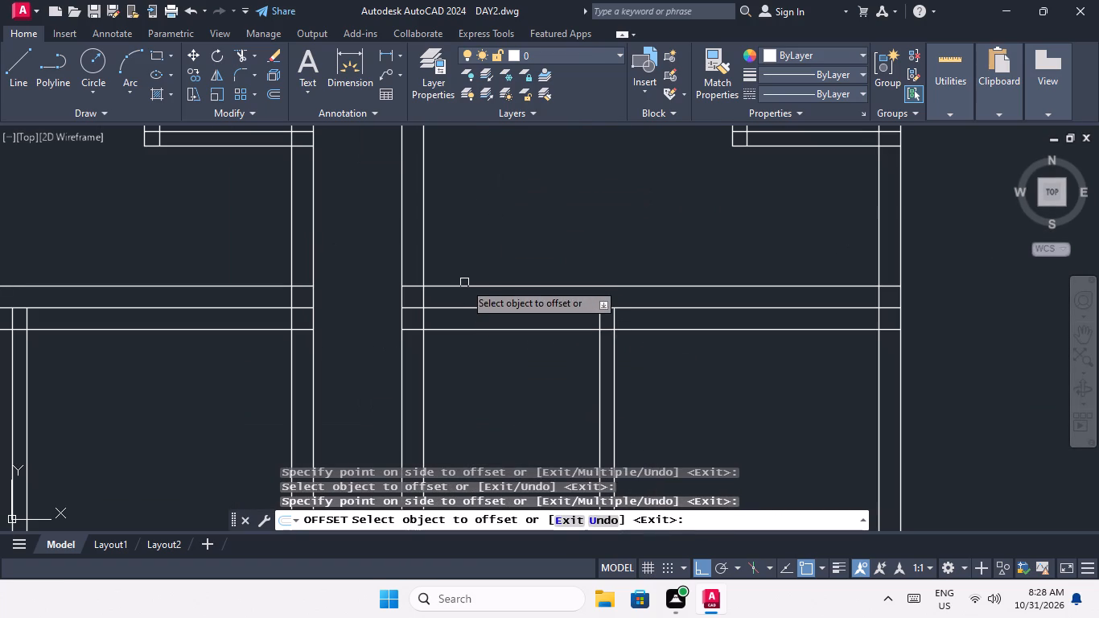
click(462, 288)
click(486, 230)
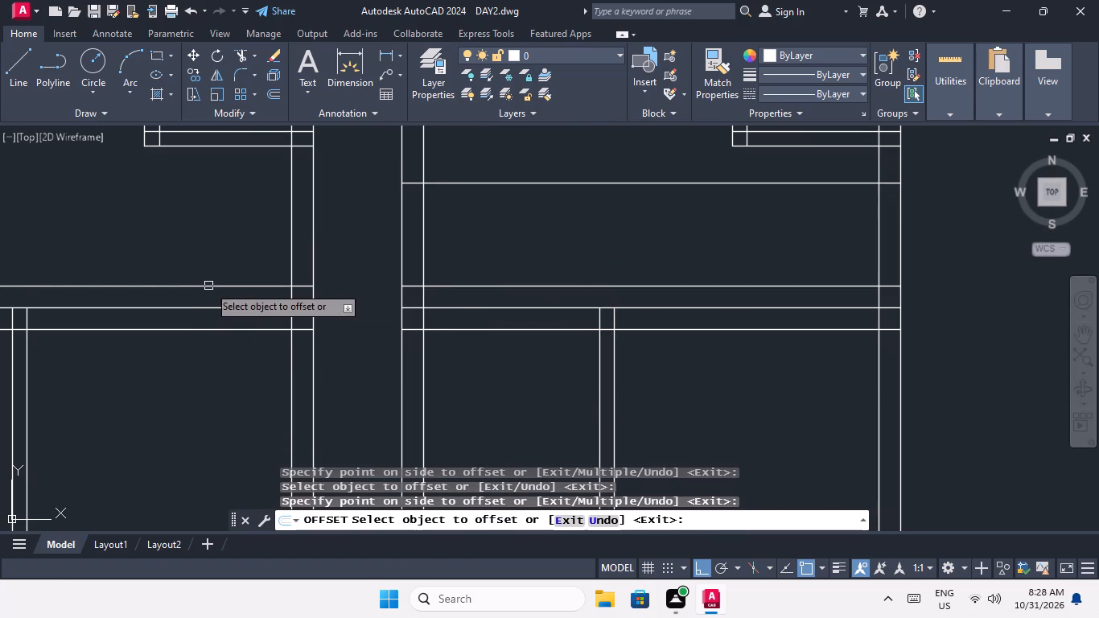
click(208, 286)
click(204, 237)
Offset the 9" offset line above the third-lowest cross partition 3'6" upward in both the right and left blocks.
middle_drag(196, 314, 180, 479)
scroll(183, 453, down, 2)
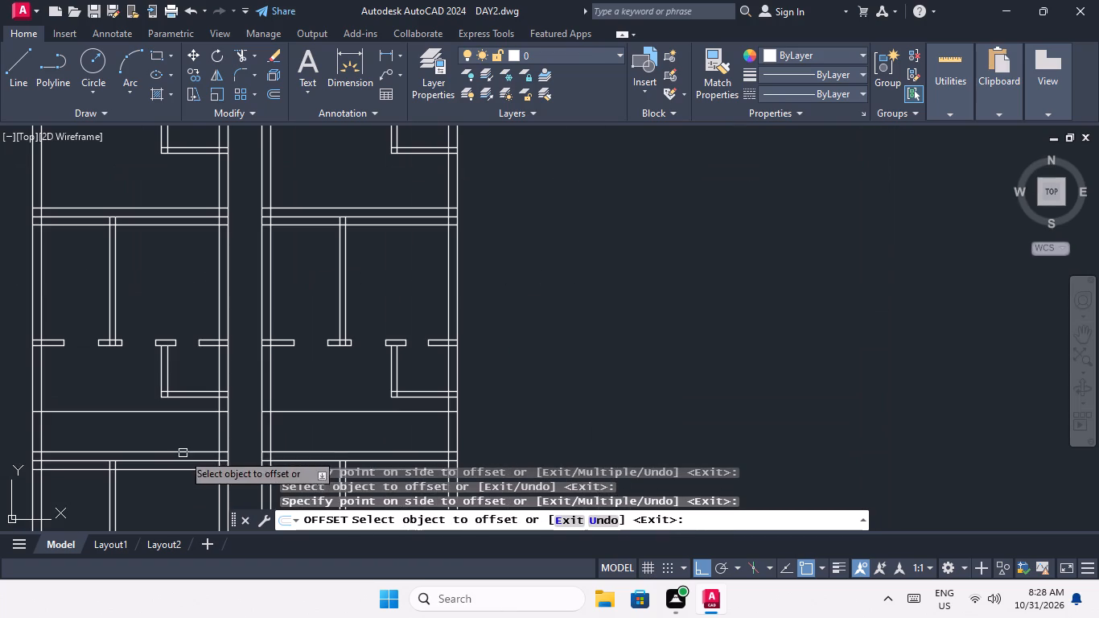
middle_drag(289, 257, 285, 397)
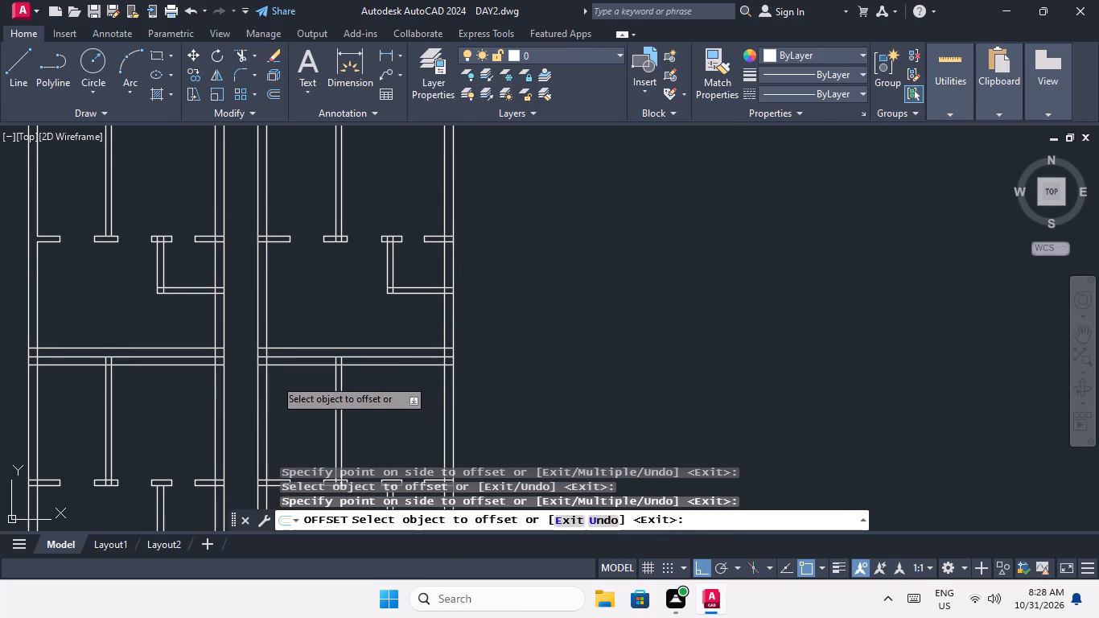
scroll(275, 349, up, 4)
drag(279, 357, 284, 349)
click(301, 295)
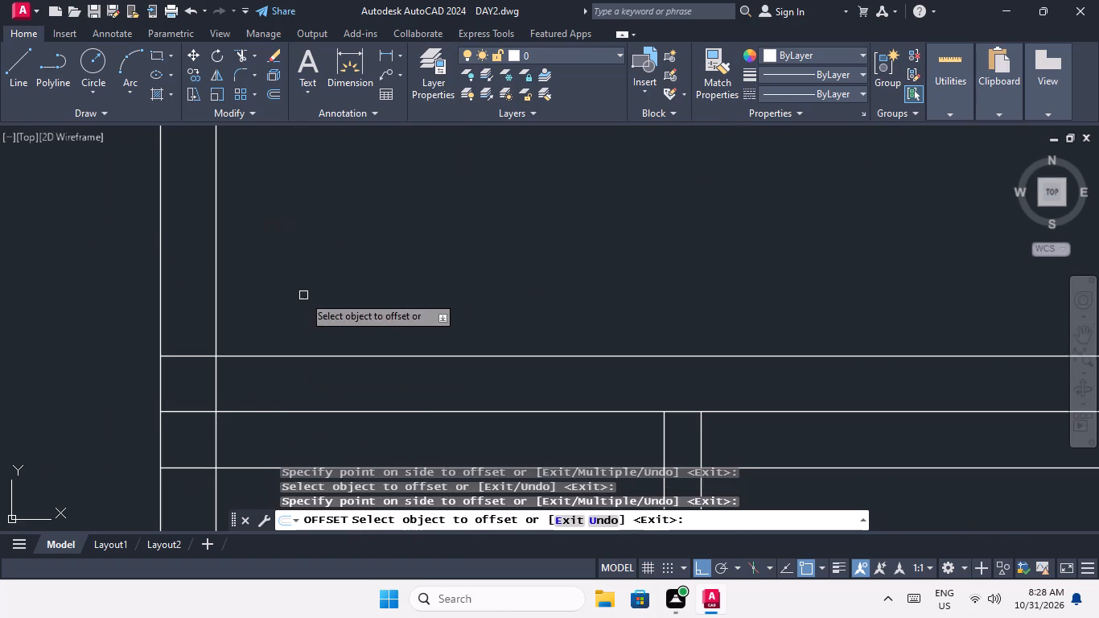
scroll(321, 282, down, 2)
middle_drag(323, 289, 348, 409)
scroll(364, 371, down, 2)
scroll(237, 397, up, 4)
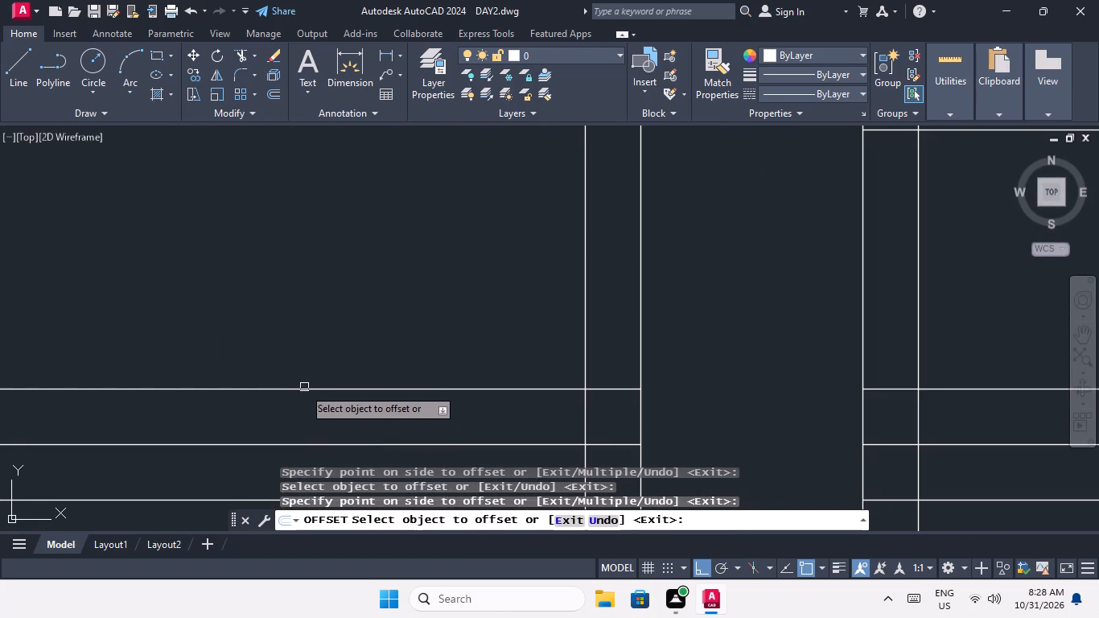
drag(298, 393, 304, 385)
click(318, 340)
scroll(329, 328, down, 3)
middle_drag(330, 370, 324, 416)
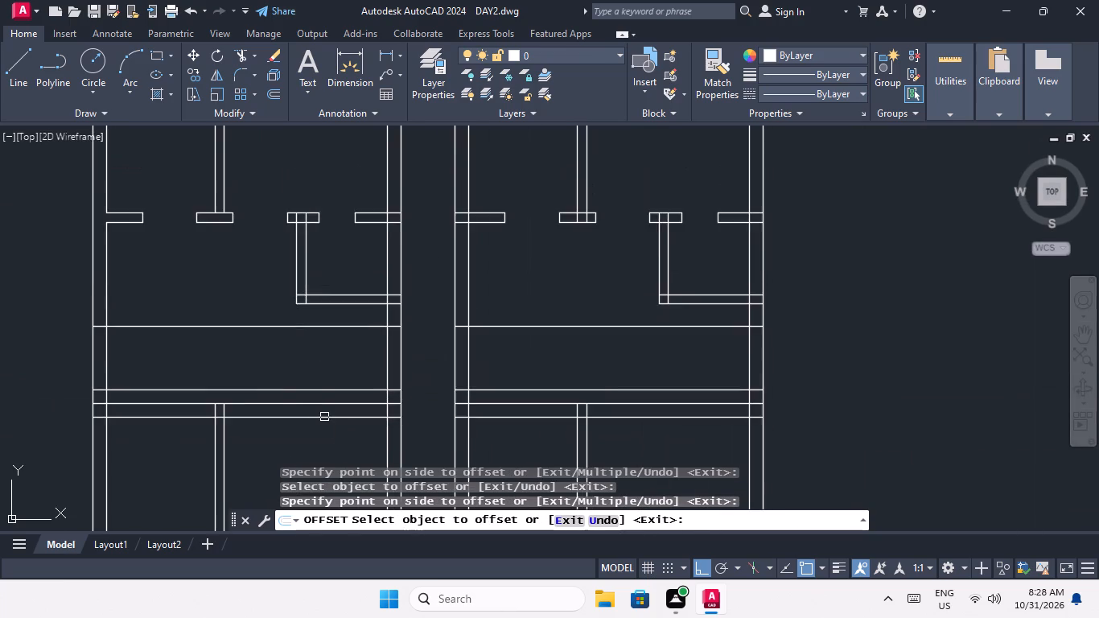
scroll(316, 368, down, 2)
key(Escape)
key(Escape)
key(Escape)
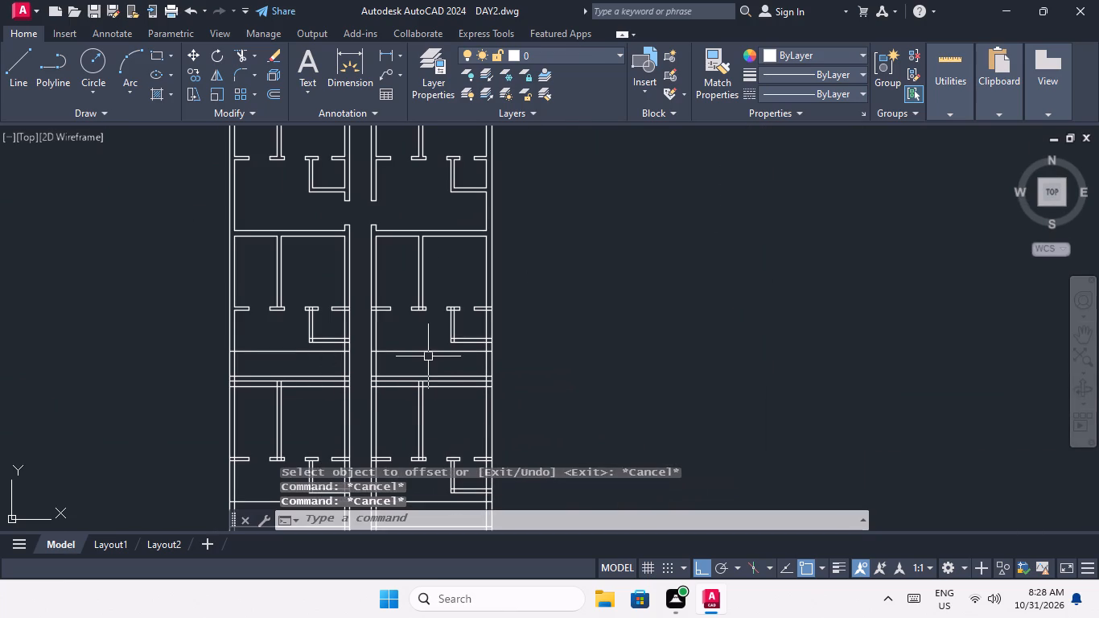
Trim the offset lines and corridor wall above the third-lowest cross partition to open the right block's 3'6" entrance.
text(TR)
key(space)
key(space)
scroll(395, 362, up, 3)
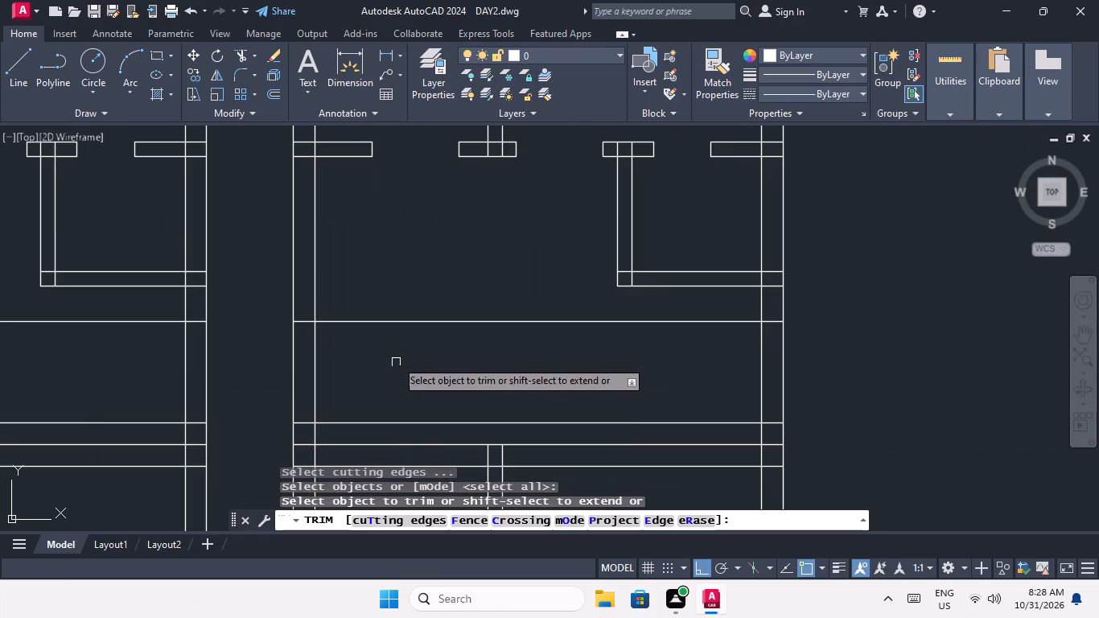
middle_drag(379, 402, 588, 402)
scroll(573, 397, up, 2)
middle_drag(562, 403, 693, 344)
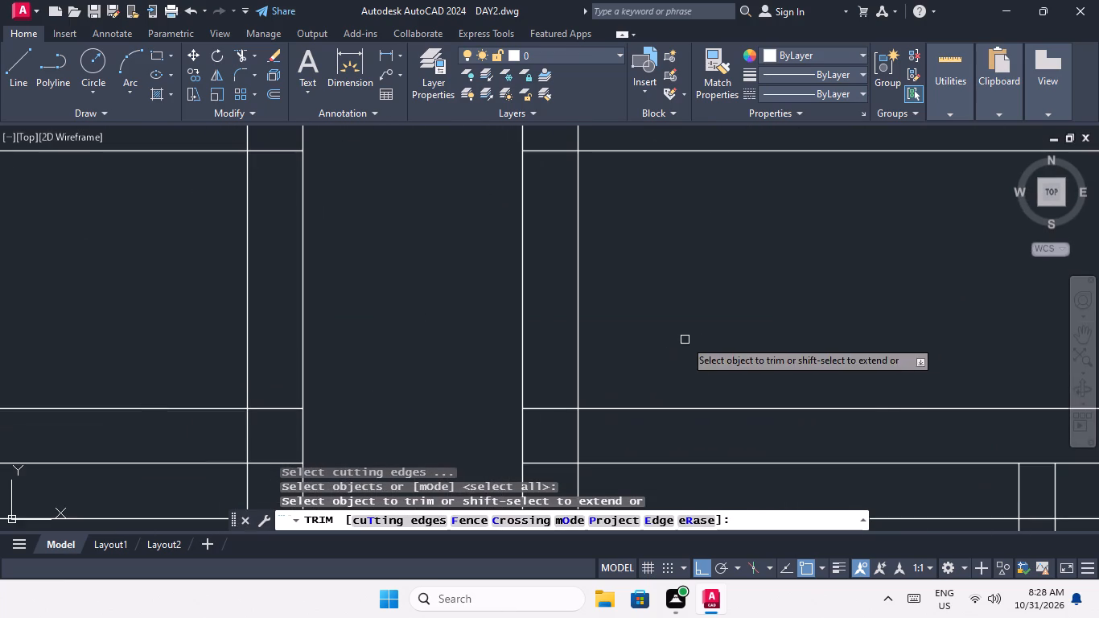
middle_drag(651, 368, 659, 397)
click(673, 454)
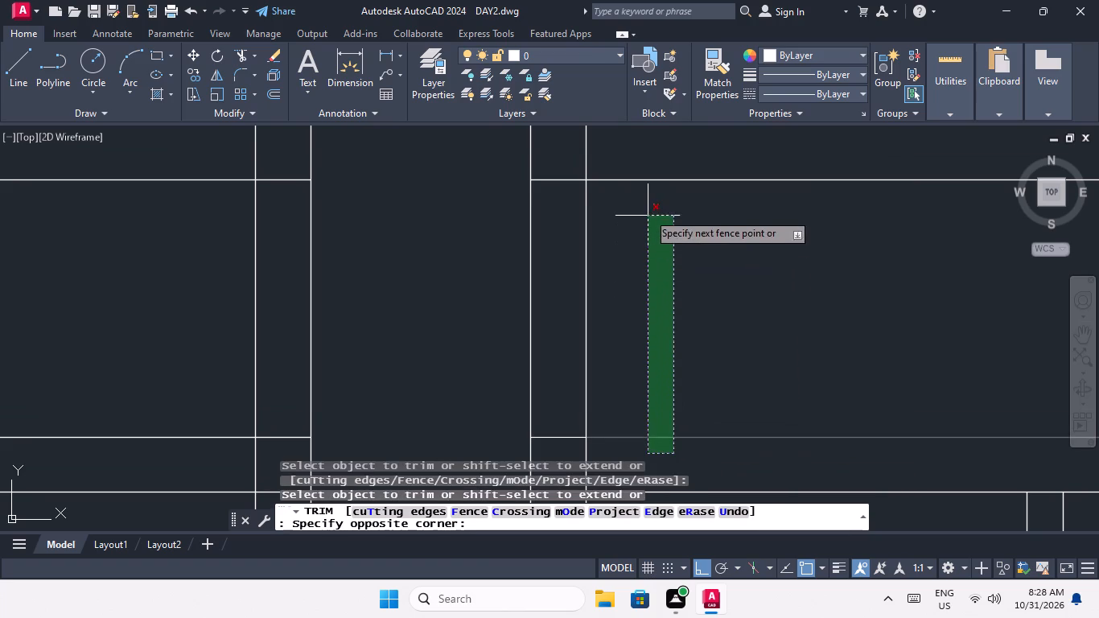
click(647, 165)
drag(652, 228, 526, 298)
click(432, 336)
Trim the offset lines and corridor wall above the third-lowest cross partition to open the left block's 3'6" entrance.
scroll(513, 282, down, 3)
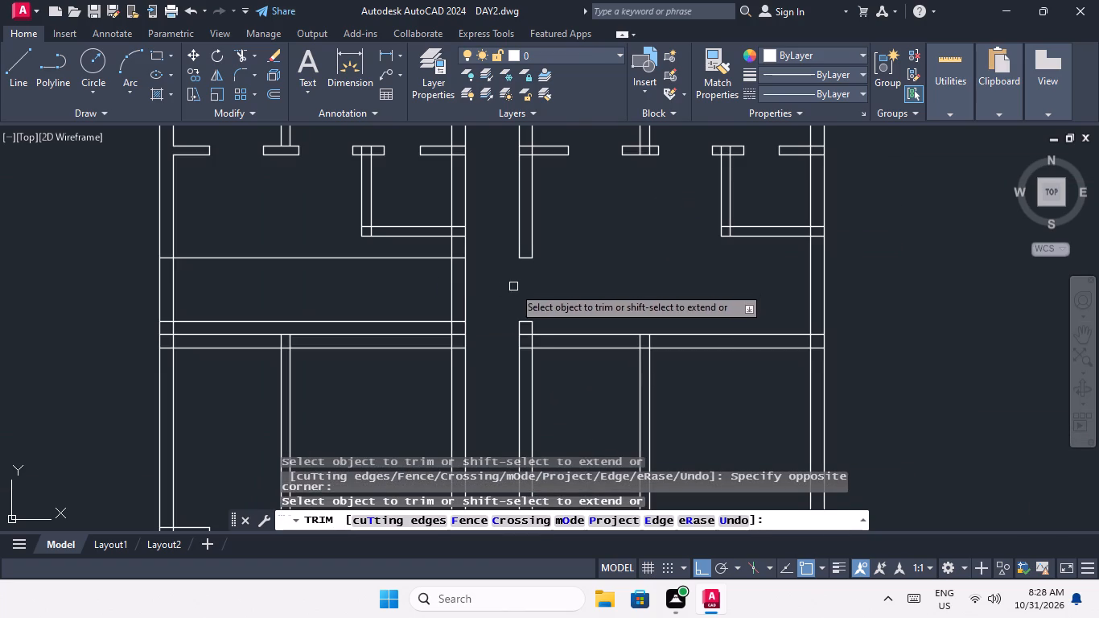
scroll(469, 286, up, 3)
drag(317, 443, 310, 434)
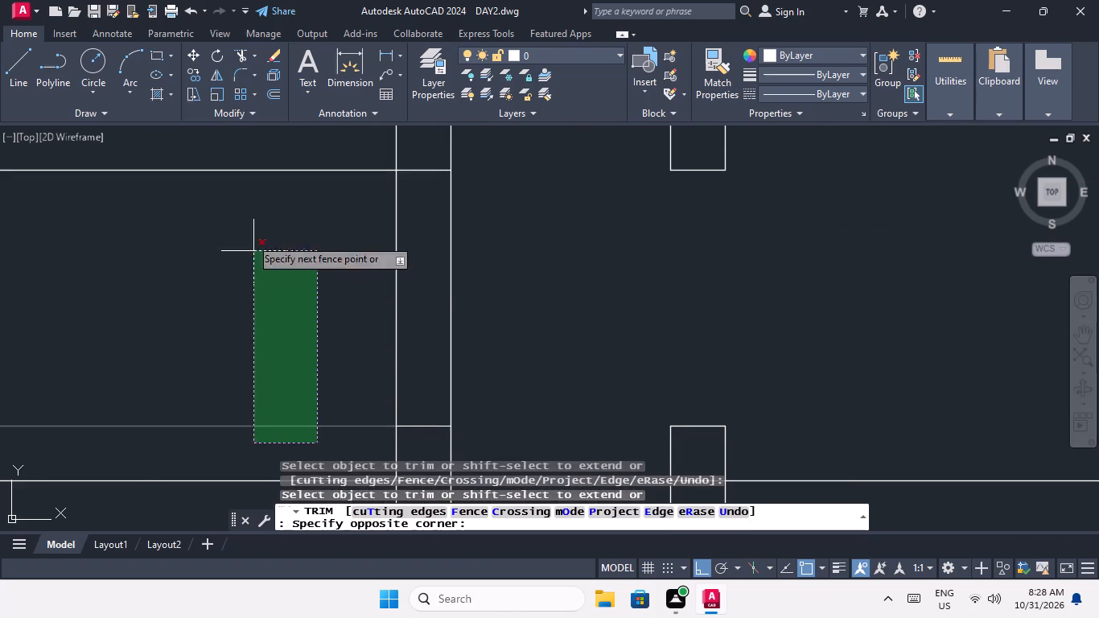
click(232, 142)
drag(480, 233, 407, 284)
click(299, 308)
Trim the offset lines and corridor wall above the second-lowest cross partition to open the right block's 3'6" entrance.
scroll(342, 264, down, 3)
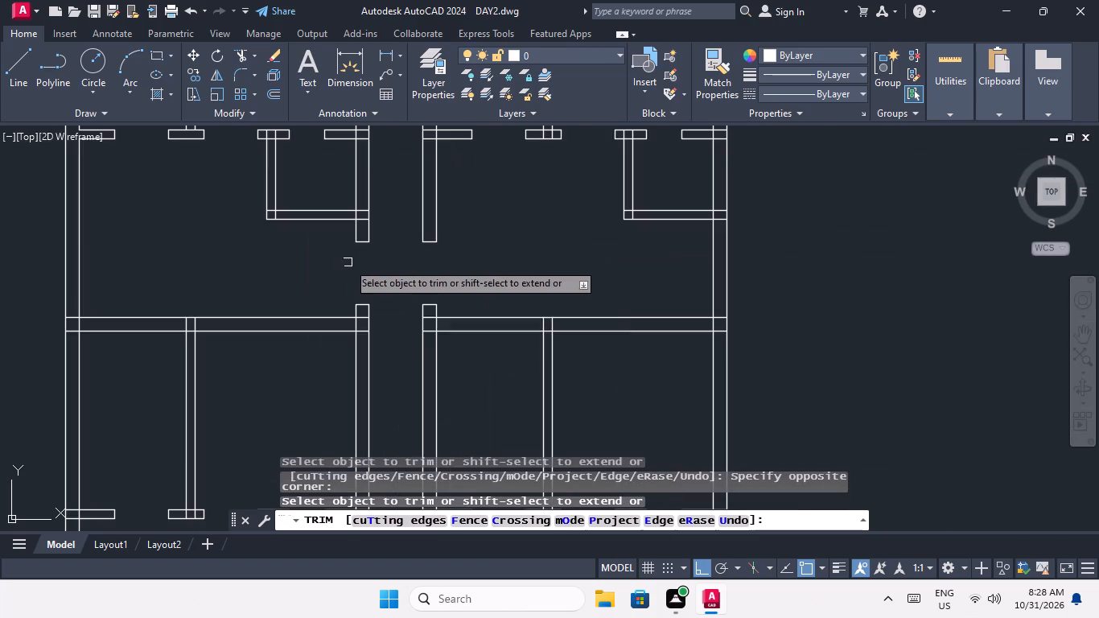
middle_drag(398, 296, 413, 181)
scroll(429, 233, down, 3)
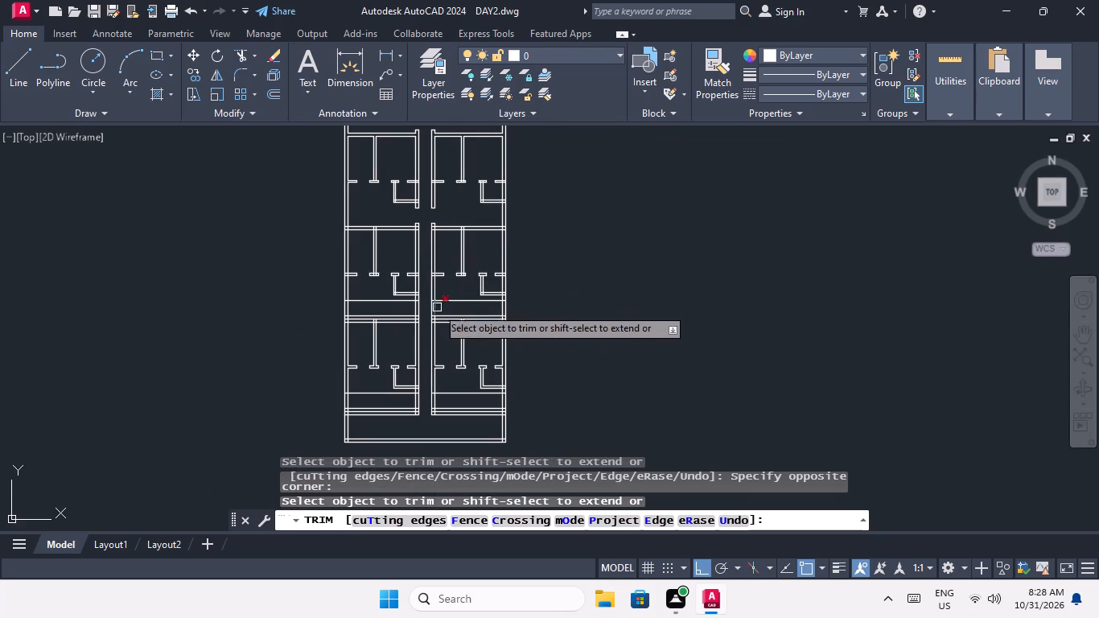
scroll(453, 303, up, 4)
middle_drag(417, 330, 635, 332)
scroll(566, 312, up, 2)
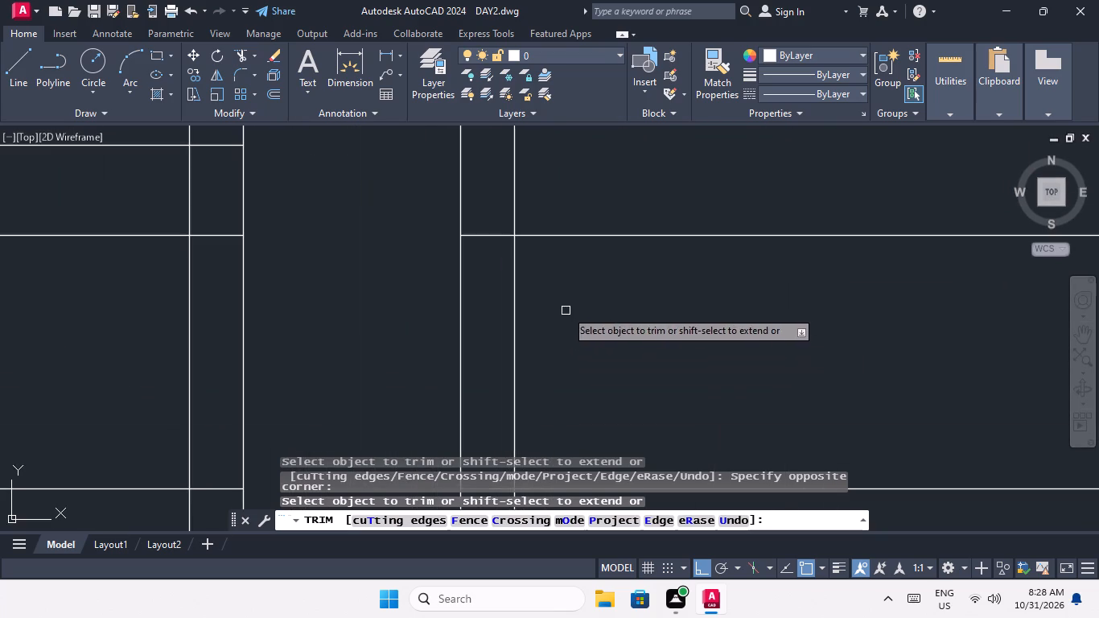
middle_drag(569, 352, 698, 294)
drag(724, 451, 724, 444)
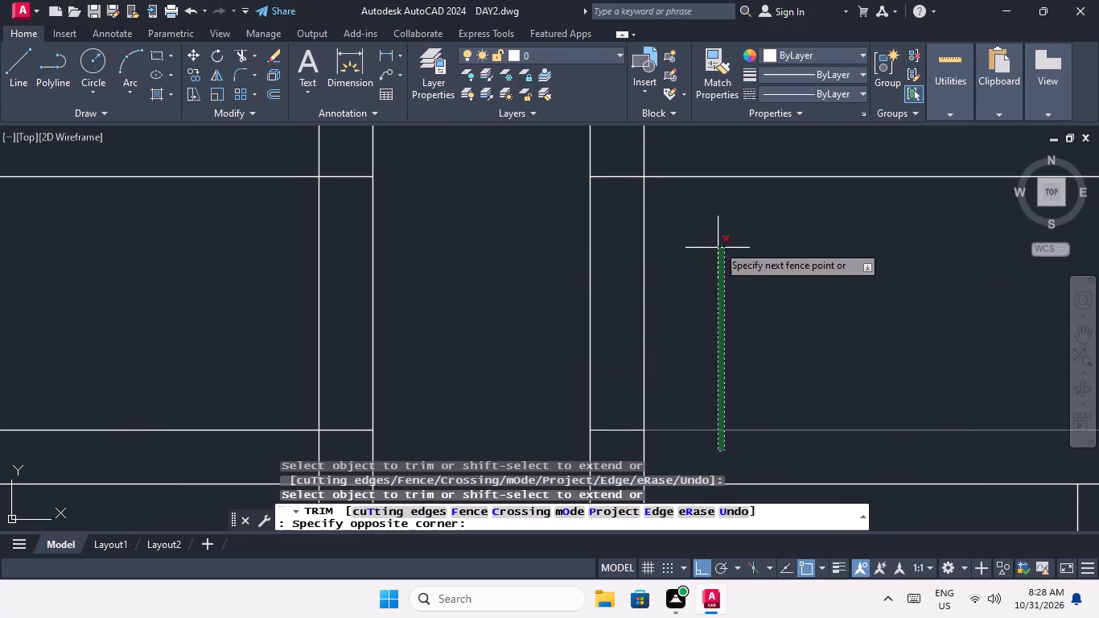
click(711, 164)
drag(713, 245, 617, 303)
click(544, 332)
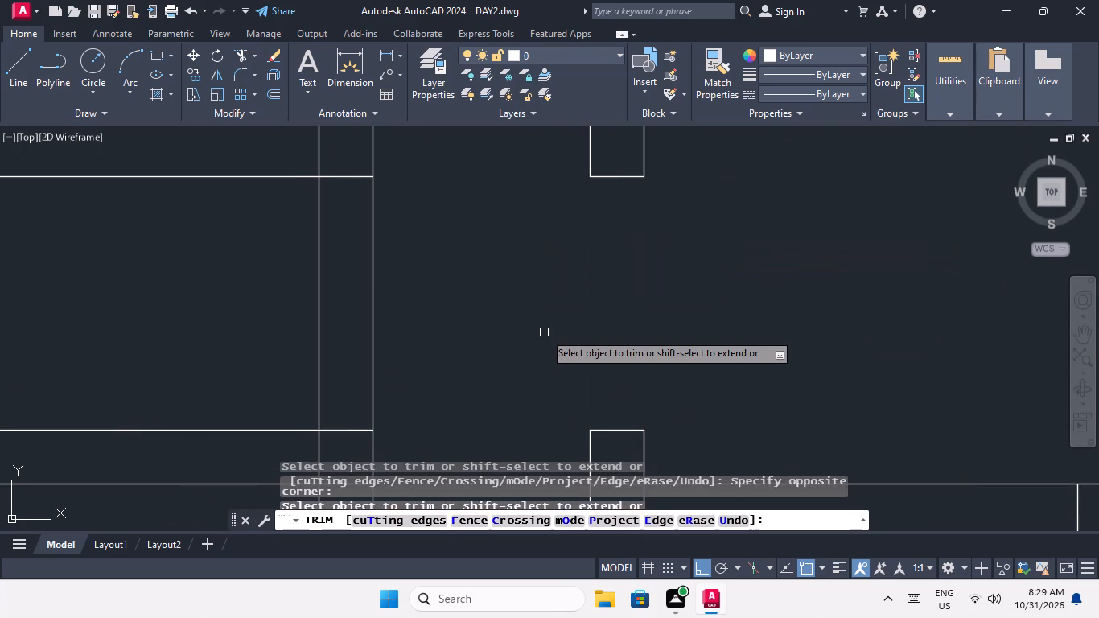
Trim the offset lines and corridor wall above the second-lowest cross partition to open the left block's 3'6" entrance.
scroll(549, 327, down, 2)
scroll(497, 319, up, 3)
middle_drag(426, 384, 482, 418)
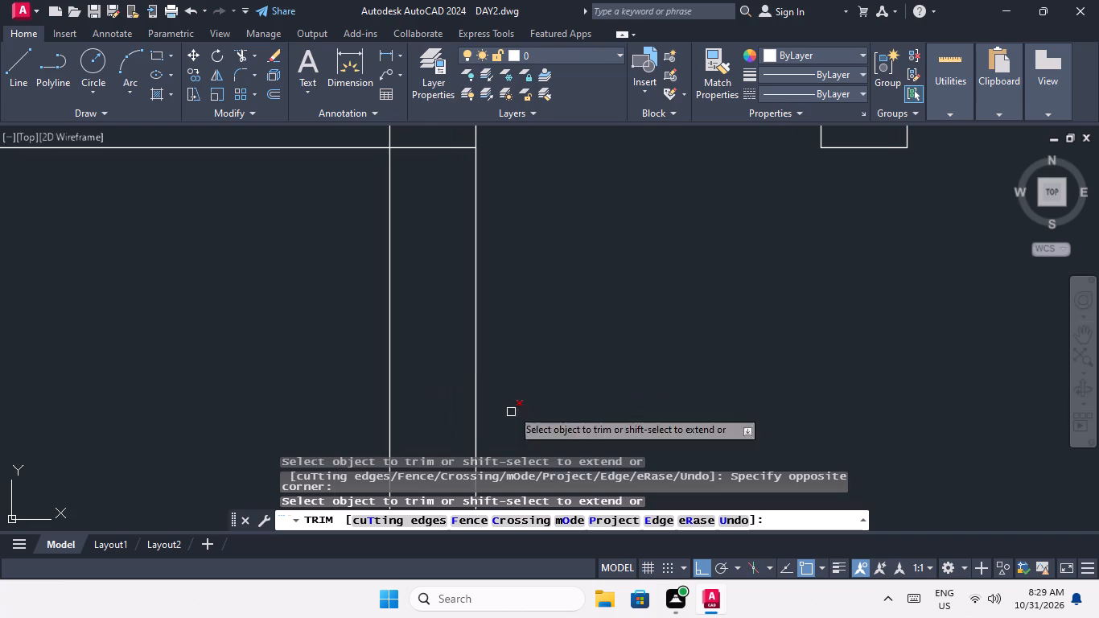
scroll(532, 323, down, 2)
click(446, 427)
click(397, 235)
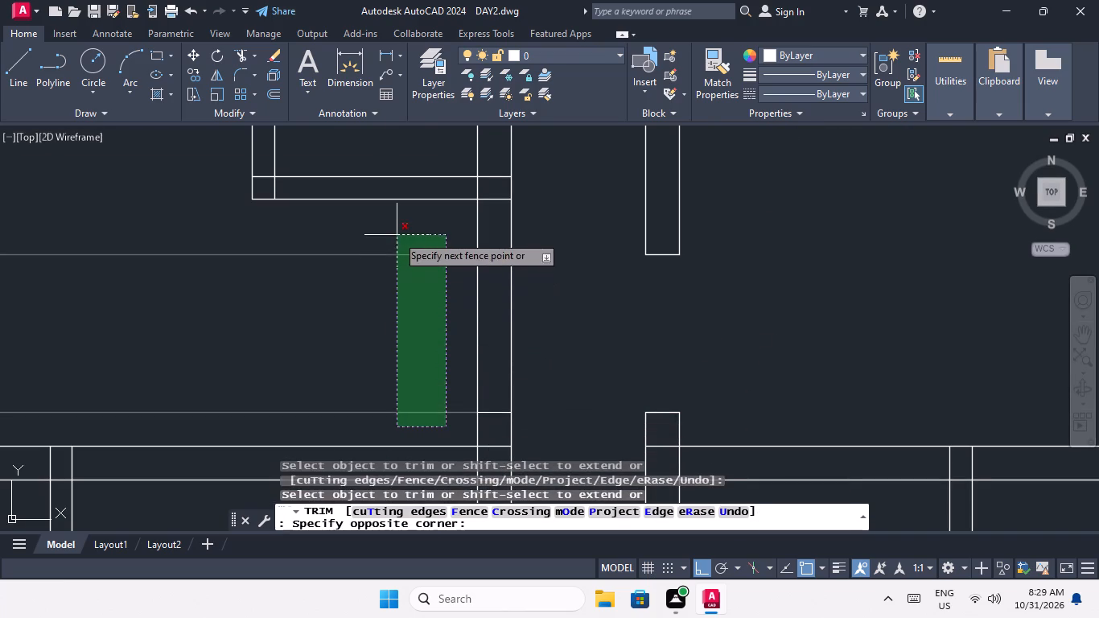
drag(562, 315, 432, 373)
click(352, 383)
Trim the offset lines and corridor wall above the lowest cross partition to open the right block's 3'6" entrance.
scroll(372, 291, down, 3)
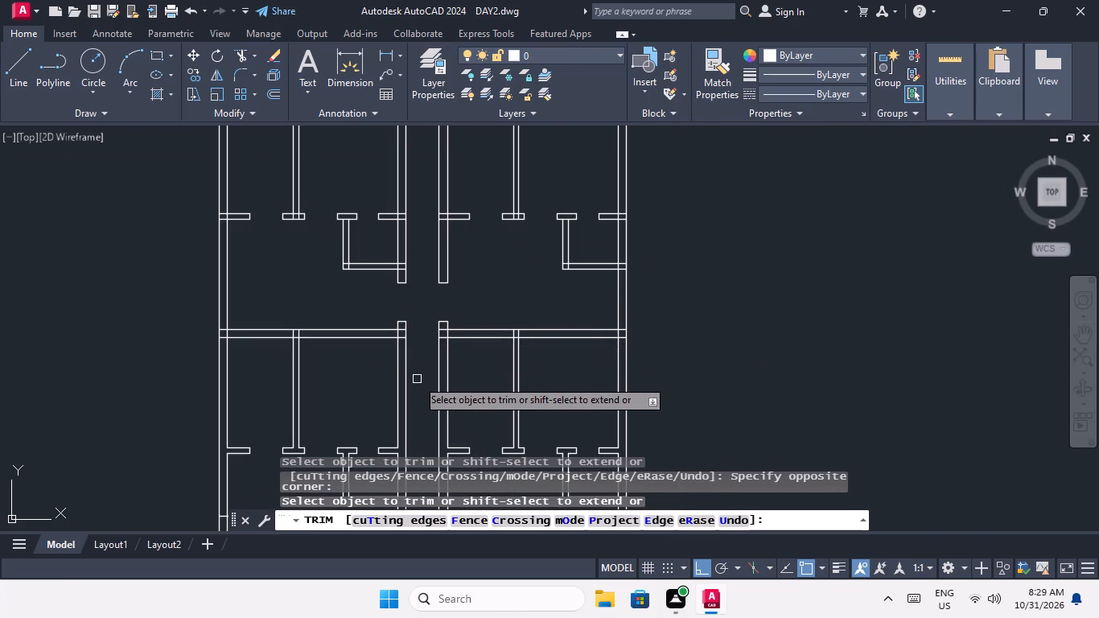
middle_drag(417, 379, 377, 279)
scroll(395, 296, down, 2)
scroll(407, 355, up, 4)
middle_drag(400, 360, 549, 360)
scroll(507, 350, up, 3)
middle_drag(509, 336, 595, 326)
scroll(595, 318, down, 2)
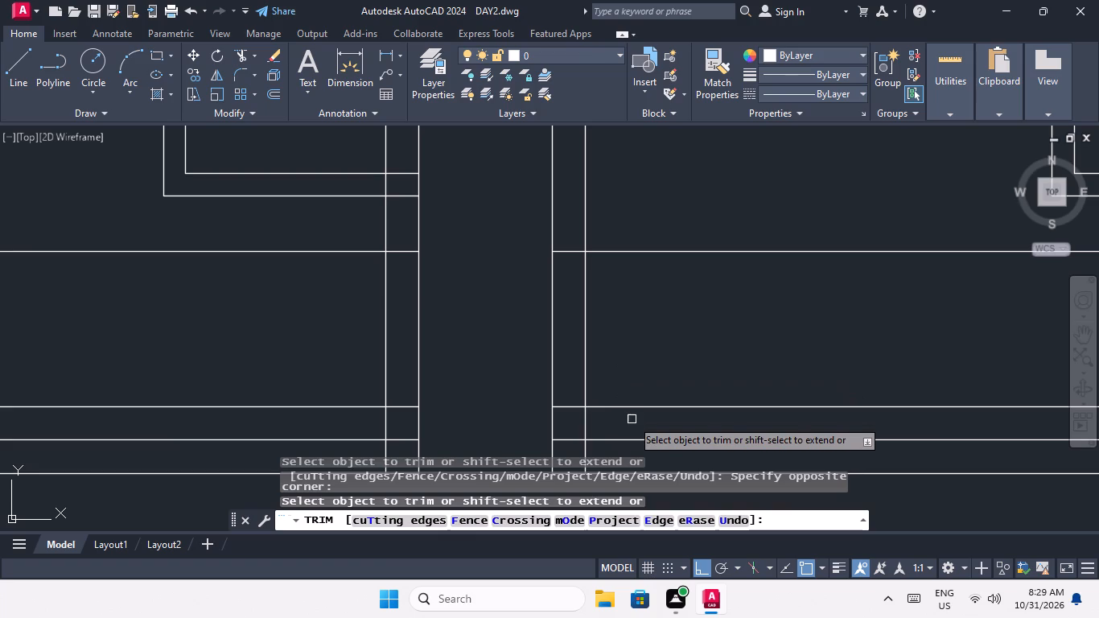
drag(635, 426, 630, 411)
click(619, 243)
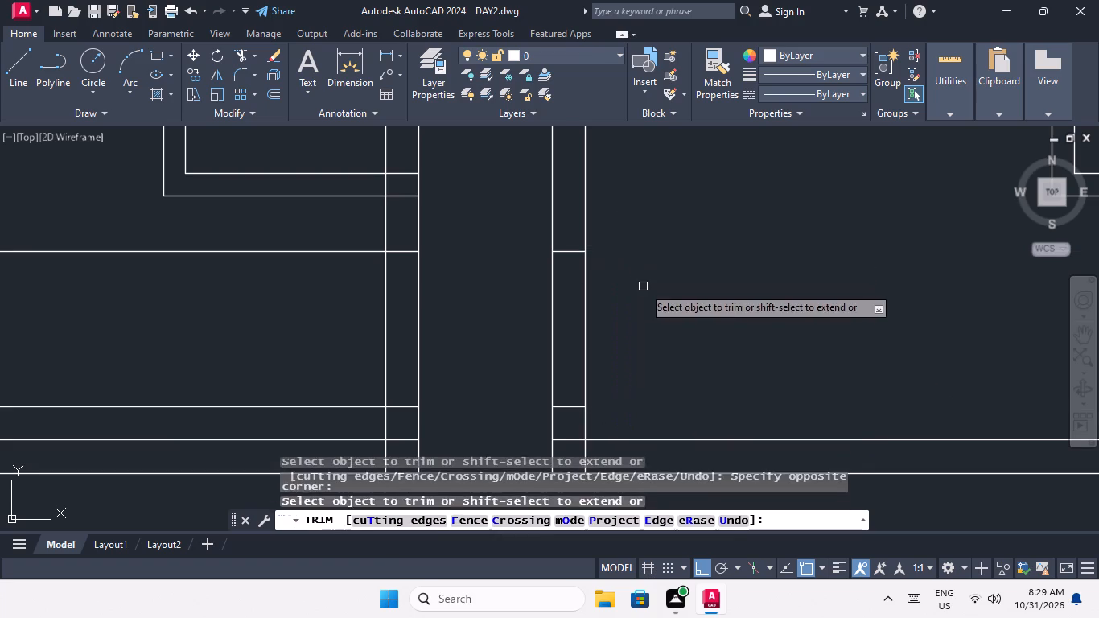
drag(641, 296, 582, 332)
click(543, 341)
Trim the offset lines and corridor wall above the lowest cross partition to open the left block's 3'6" entrance.
scroll(334, 365, up, 2)
scroll(364, 386, down, 2)
click(373, 428)
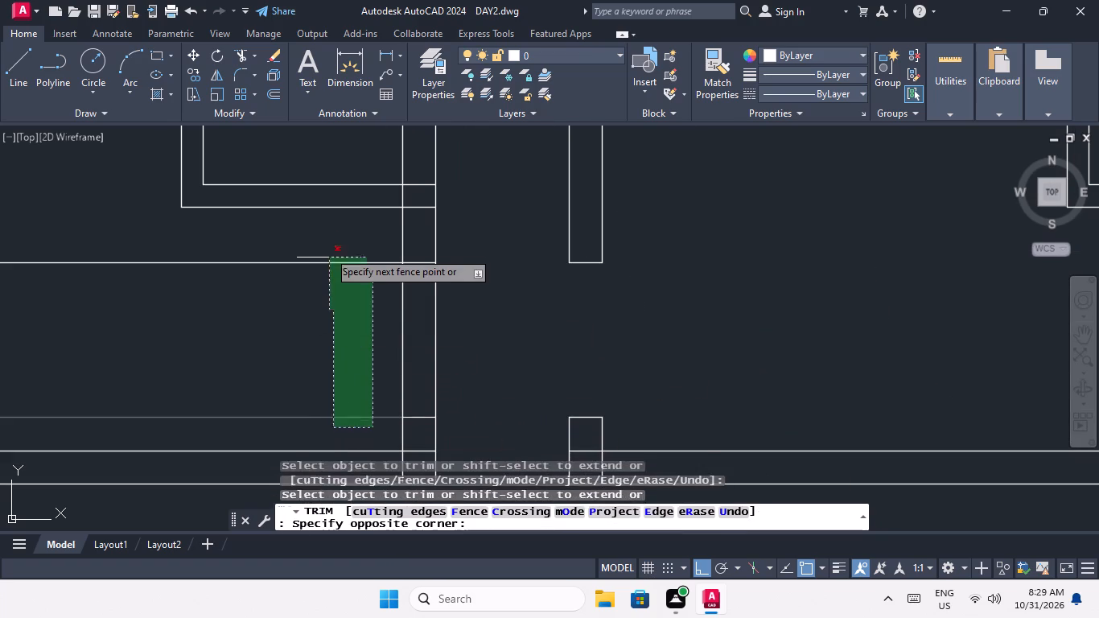
click(328, 245)
drag(465, 299, 340, 357)
click(274, 365)
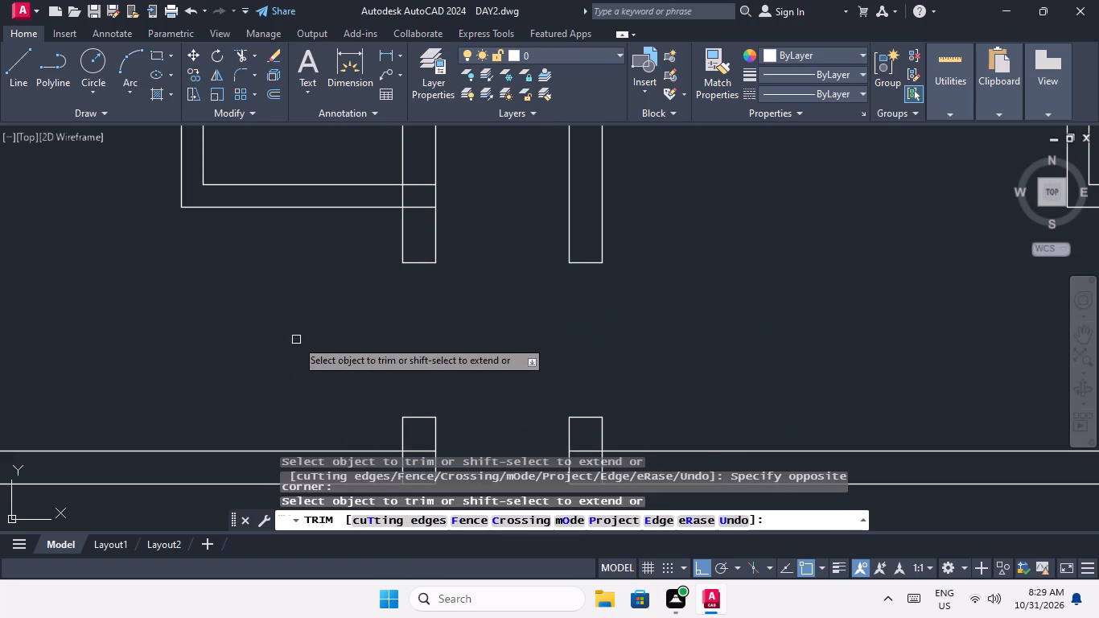
Trim the overlapping lines where the left block's lowest cross partition meets the corridor wall.
scroll(330, 192, down, 4)
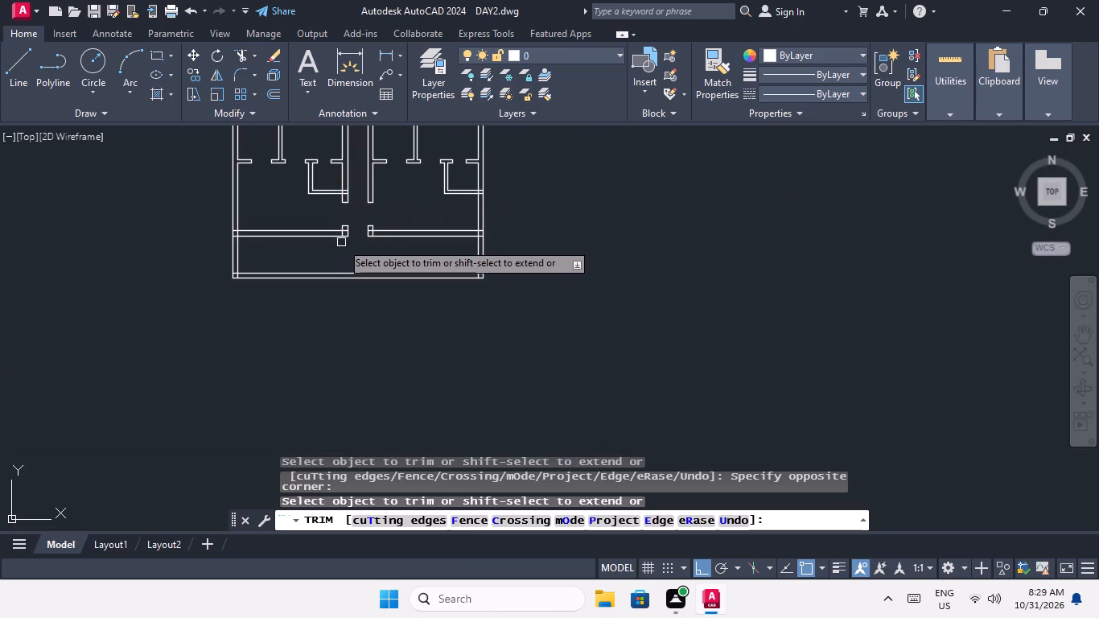
scroll(341, 242, up, 4)
middle_drag(340, 264, 342, 307)
scroll(348, 226, up, 4)
drag(364, 210, 265, 262)
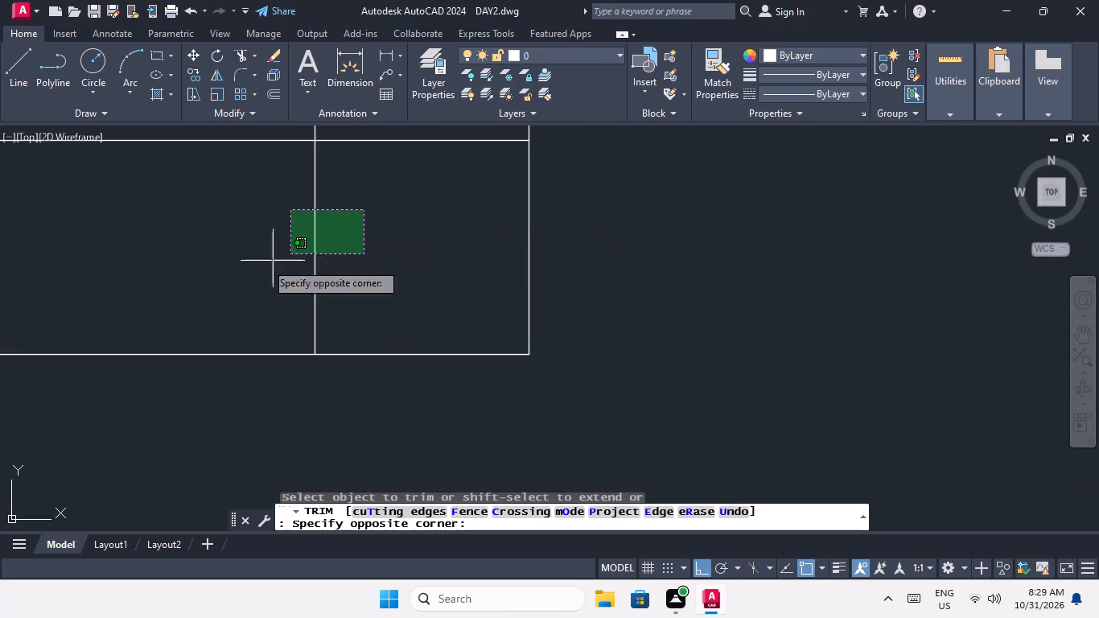
drag(265, 262, 259, 264)
click(249, 266)
scroll(297, 229, down, 1)
middle_drag(296, 262, 301, 318)
drag(401, 279, 393, 270)
drag(368, 182, 366, 200)
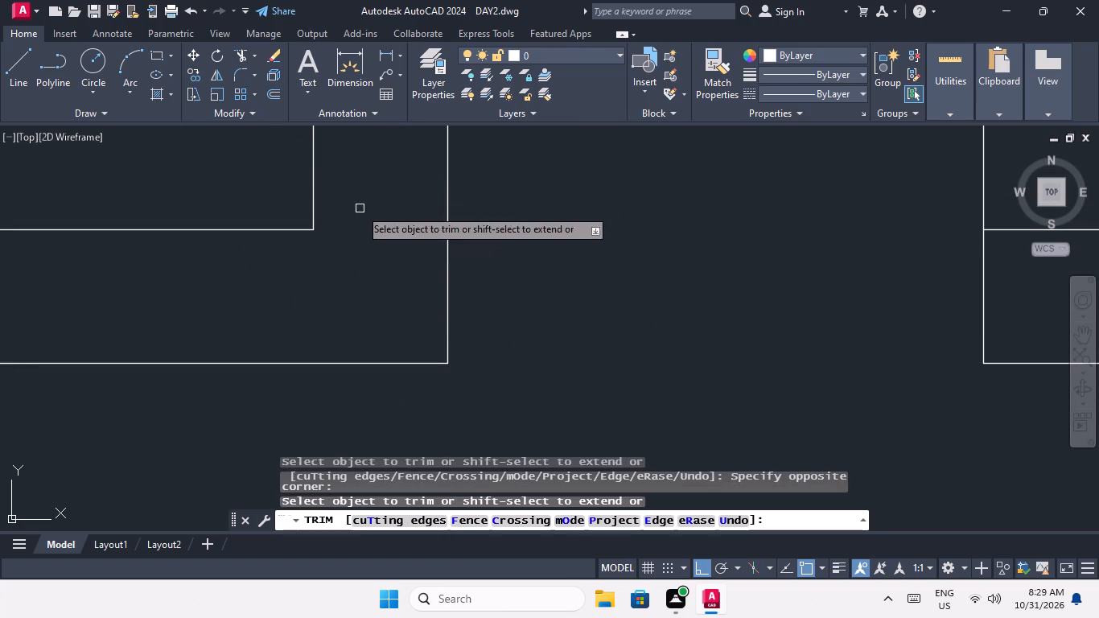
Trim the overlapping lines where the left block's lowest cross partition meets the outer wall.
scroll(362, 208, down, 5)
middle_drag(291, 269, 336, 326)
scroll(130, 282, up, 5)
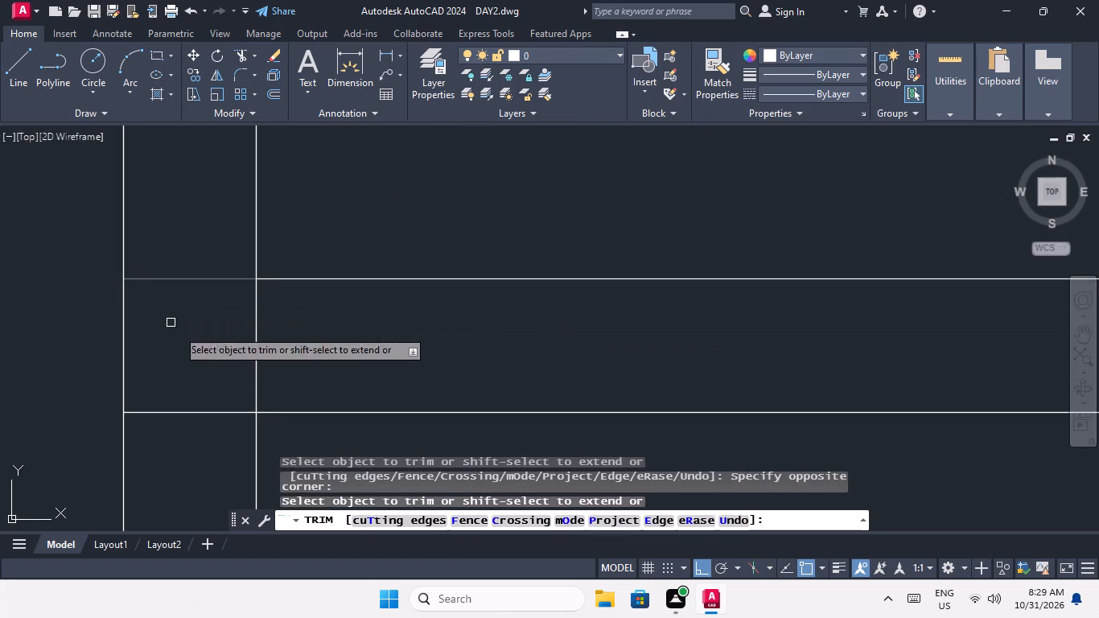
drag(305, 314, 212, 360)
click(181, 366)
drag(206, 440, 206, 404)
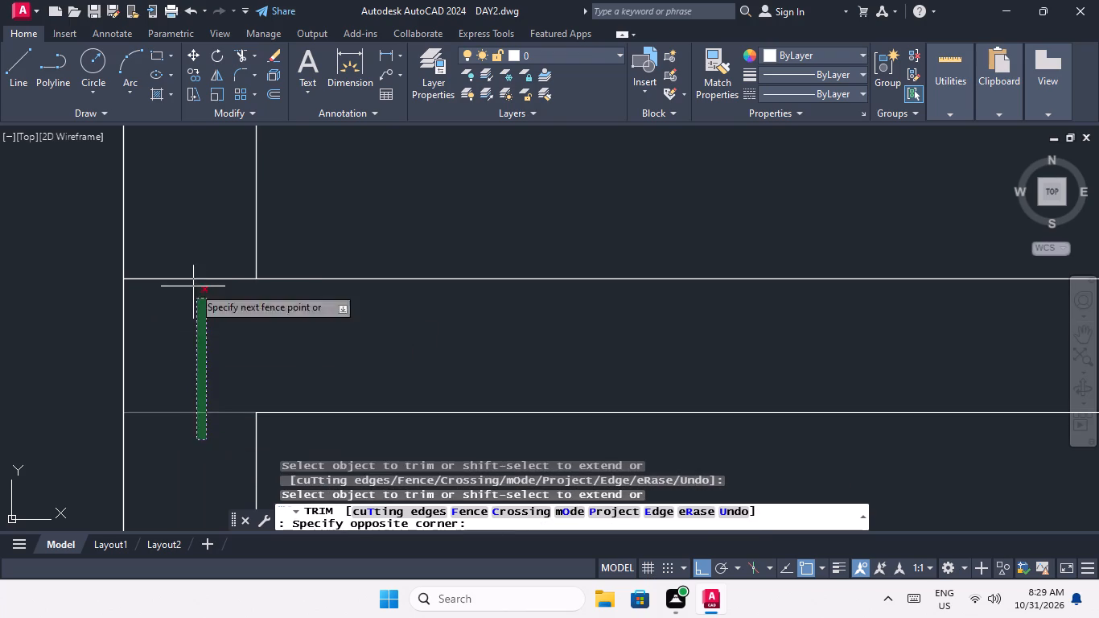
click(182, 253)
Trim the overlapping lines where the right block's lowest cross partition meets the corridor wall.
scroll(182, 252, down, 3)
scroll(441, 259, down, 4)
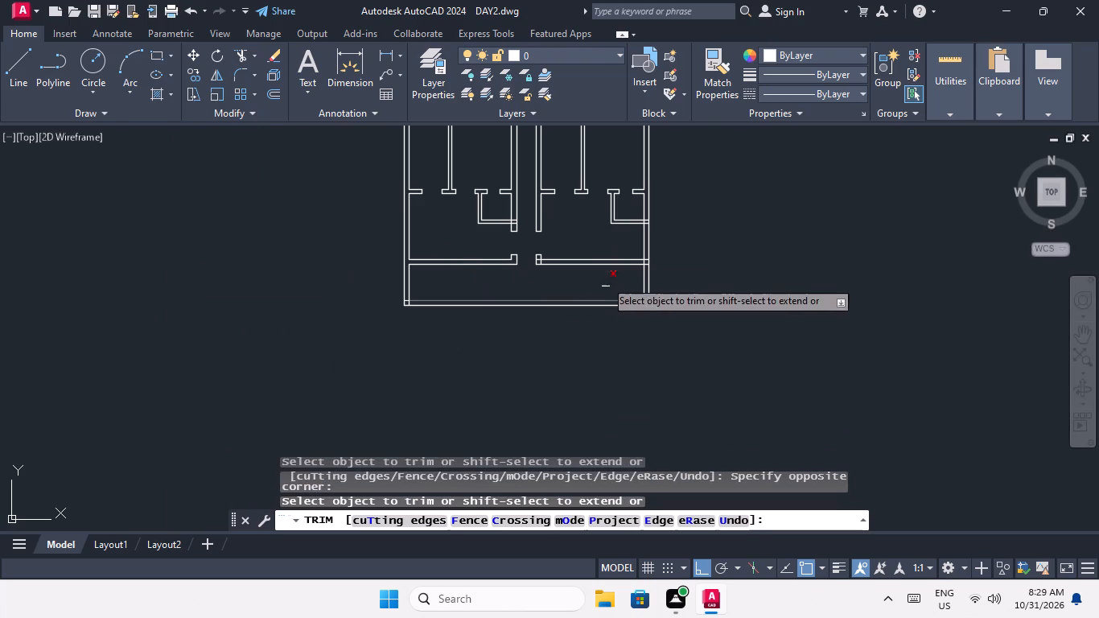
scroll(537, 253, up, 5)
middle_drag(566, 334, 554, 279)
scroll(550, 279, up, 3)
drag(624, 258, 623, 259)
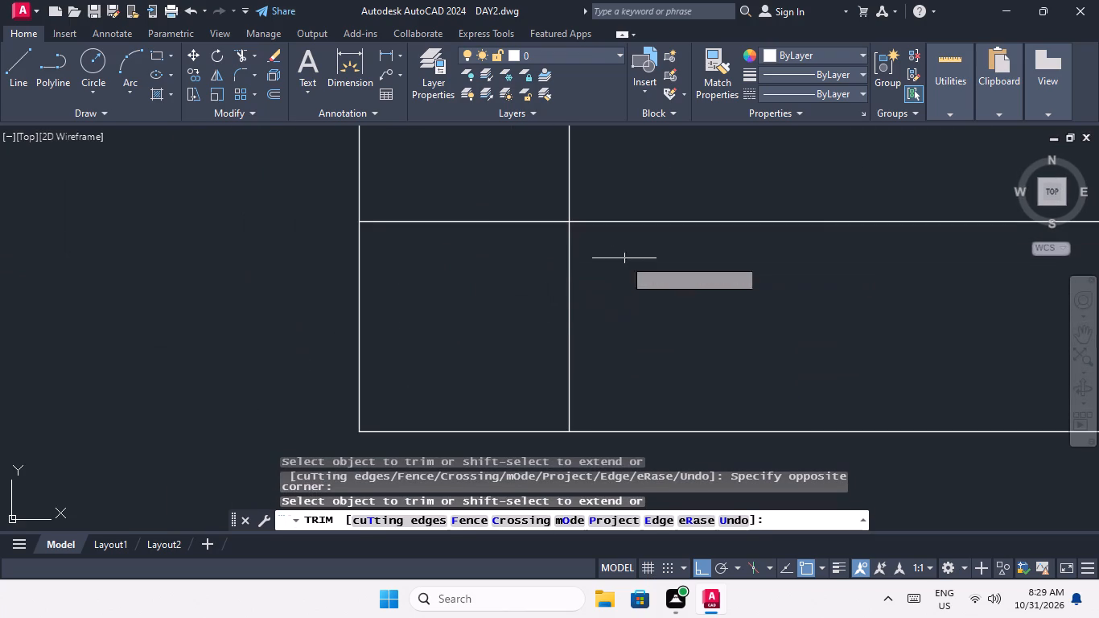
drag(623, 259, 531, 318)
click(530, 318)
drag(521, 319, 468, 284)
click(432, 187)
Trim the overlapping lines where the right block's lowest cross partition meets the outer wall.
scroll(434, 205, down, 4)
middle_drag(561, 262, 506, 262)
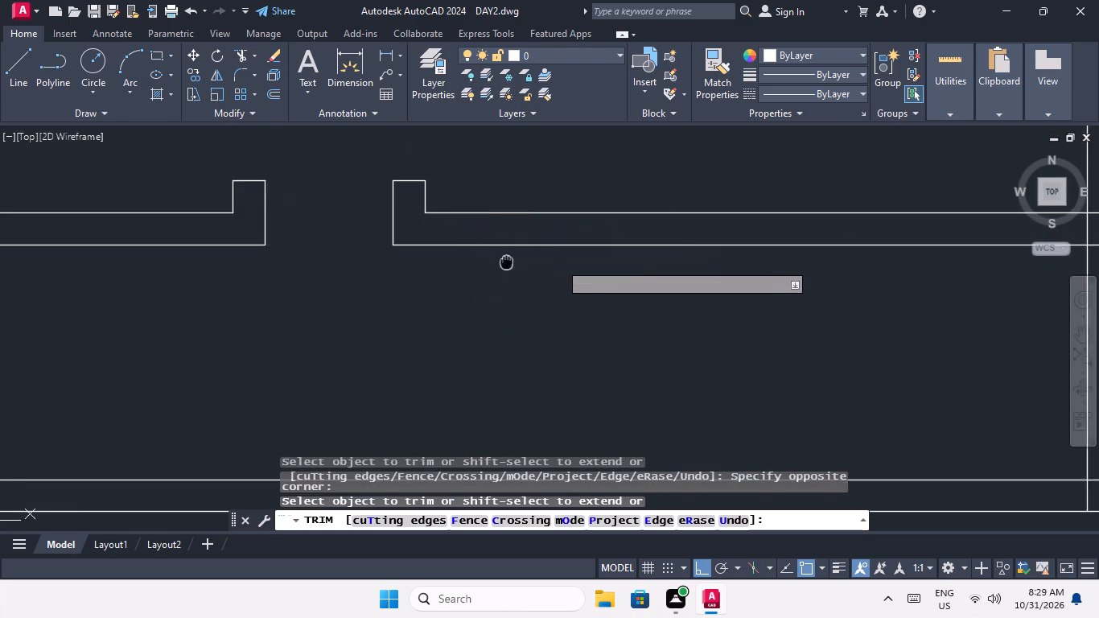
middle_drag(506, 262, 327, 234)
scroll(405, 220, down, 3)
scroll(525, 208, up, 4)
drag(535, 300, 532, 258)
drag(545, 183, 542, 200)
drag(530, 247, 508, 266)
drag(504, 266, 494, 270)
Trim the overlapping lines where the right block's lowest corner-room partition meets the outer wall.
scroll(388, 132, down, 3)
middle_drag(388, 220, 407, 319)
middle_drag(374, 182, 397, 356)
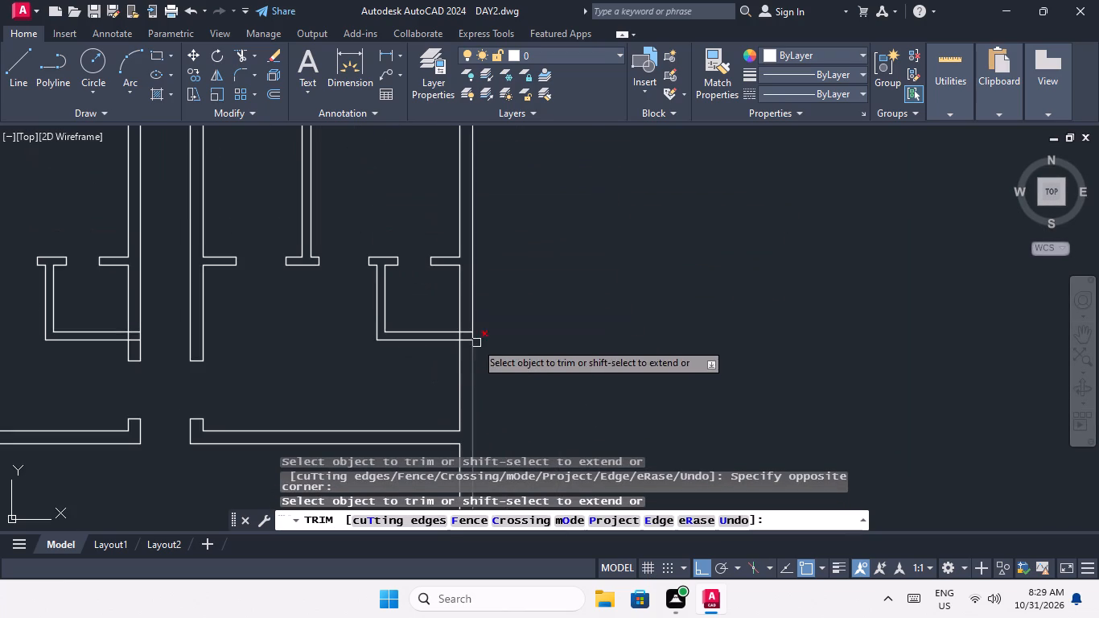
scroll(471, 340, up, 5)
drag(413, 357, 391, 332)
click(375, 215)
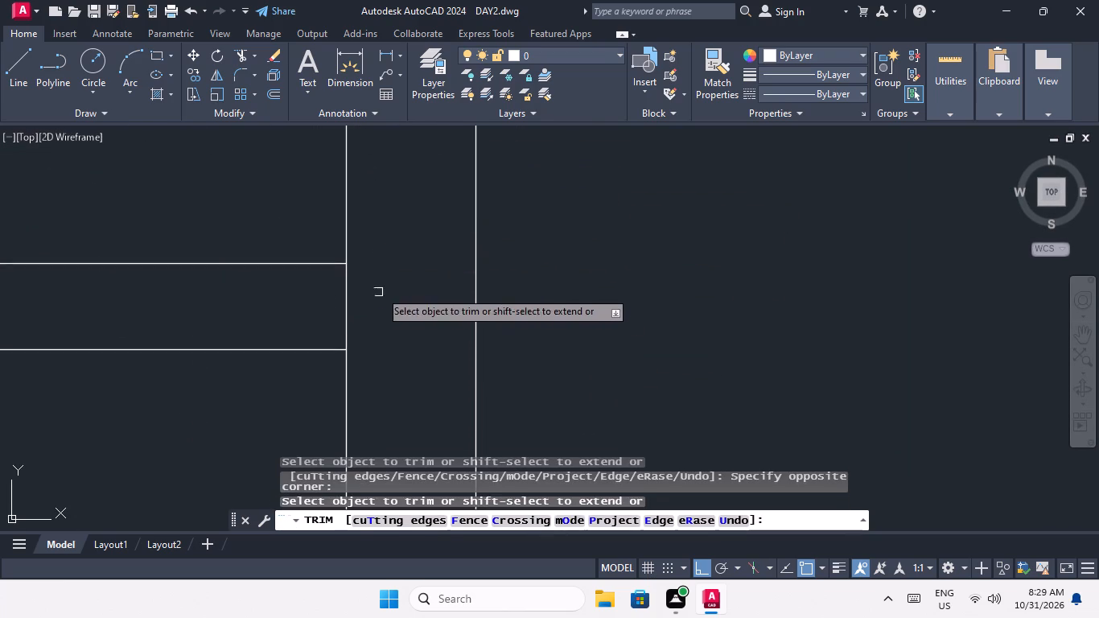
drag(380, 286, 267, 348)
click(278, 328)
Trim the overlapping lines where the left block's lowest corner-room partition meets the corridor wall.
scroll(299, 288, down, 4)
middle_drag(254, 315, 385, 321)
scroll(345, 322, down, 2)
middle_drag(195, 346, 360, 349)
scroll(370, 317, up, 4)
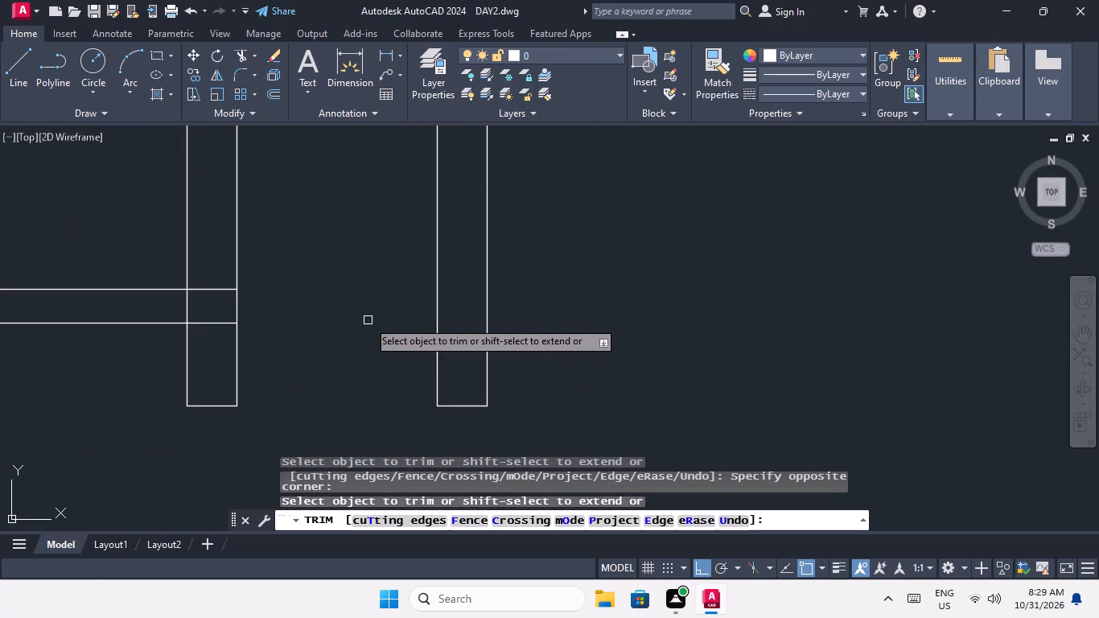
scroll(254, 331, up, 1)
middle_drag(398, 300, 775, 278)
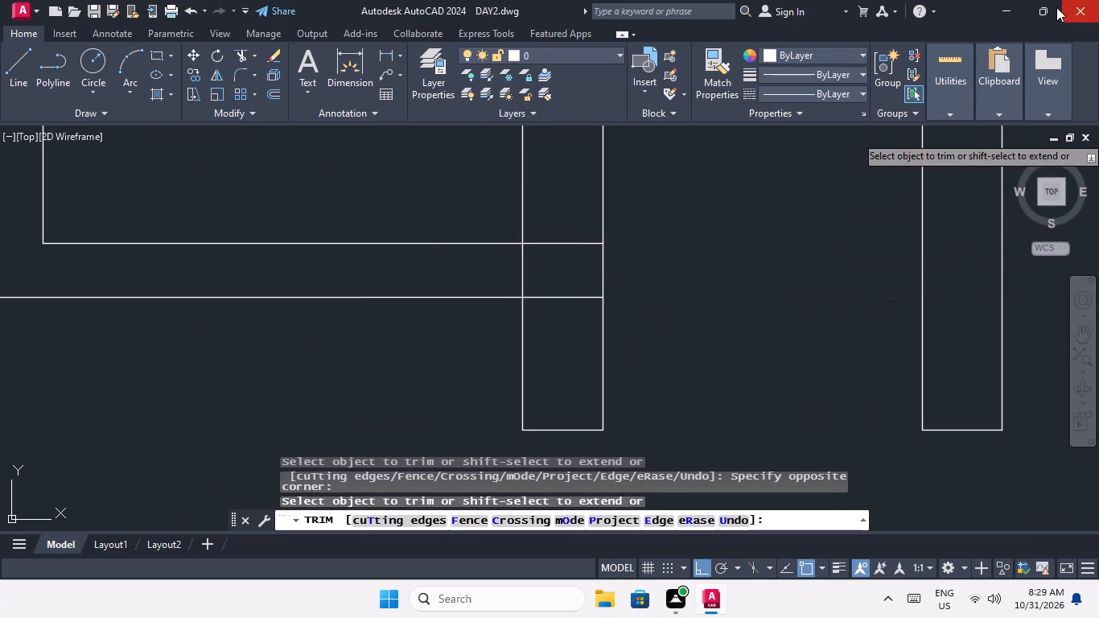
click(578, 319)
click(551, 232)
drag(533, 259, 509, 274)
click(495, 279)
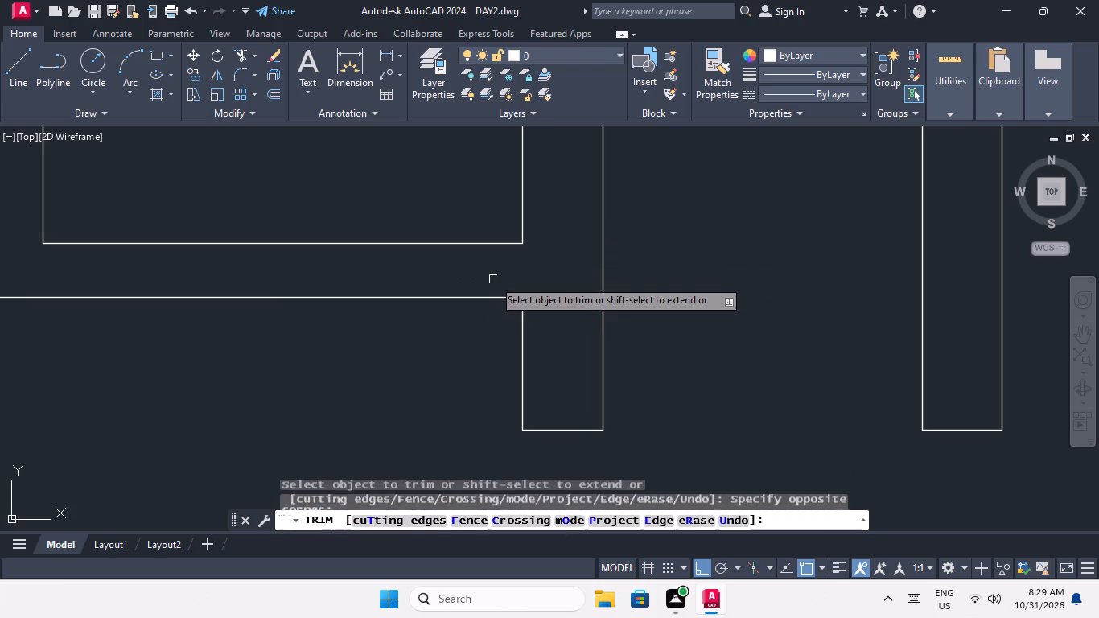
Trim the overlapping lines where the left block's second-lowest cross partition meets the corridor wall.
scroll(493, 278, down, 3)
scroll(438, 326, down, 4)
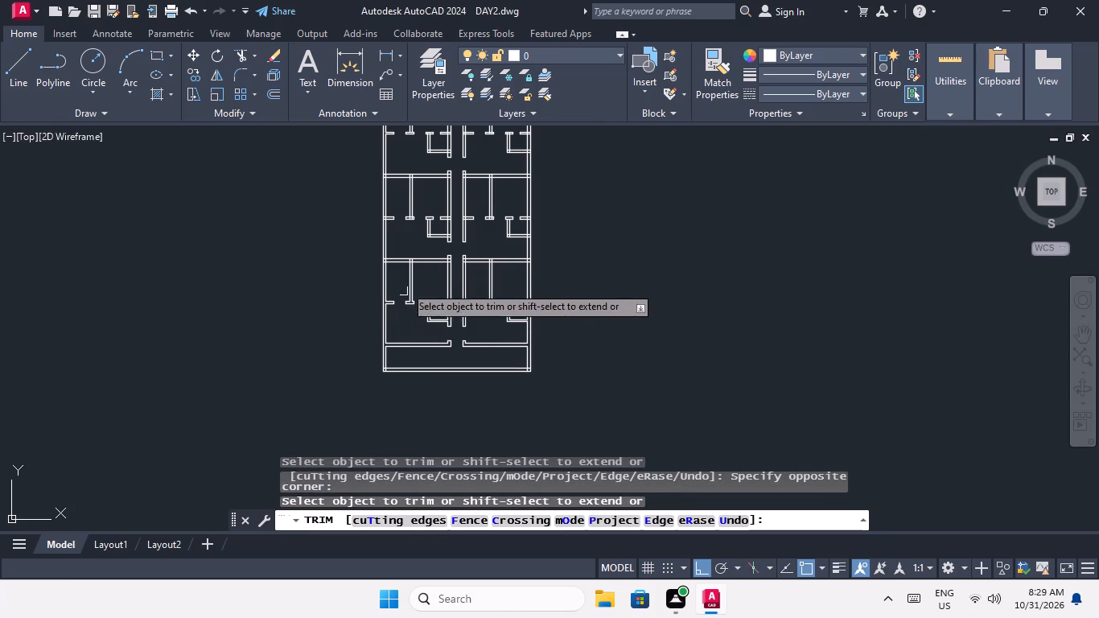
scroll(442, 254, up, 4)
scroll(482, 312, up, 3)
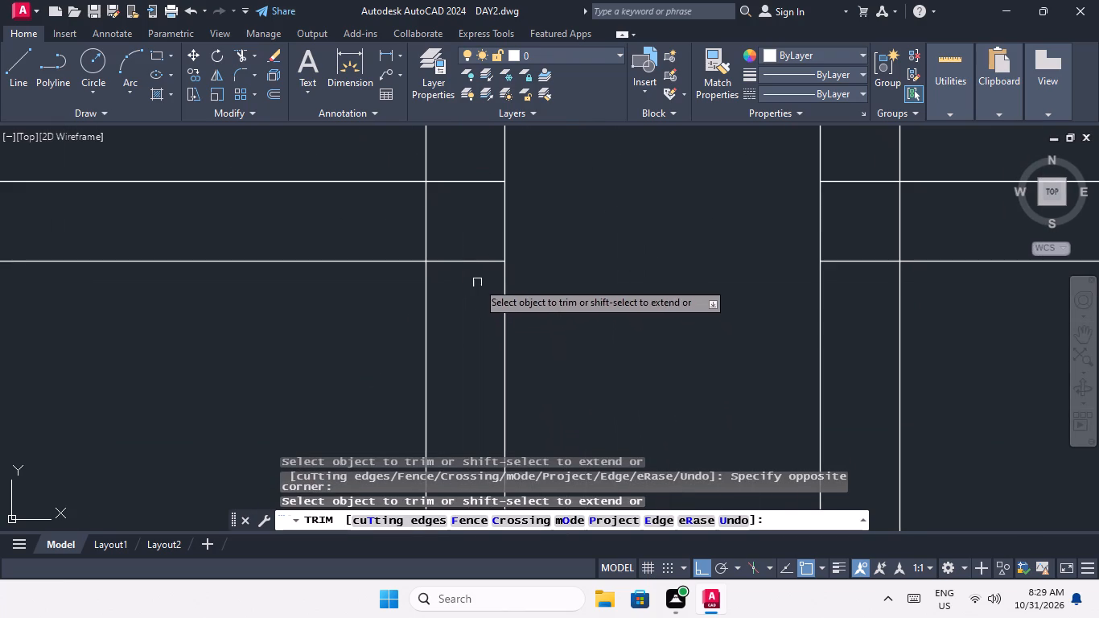
click(478, 285)
click(463, 169)
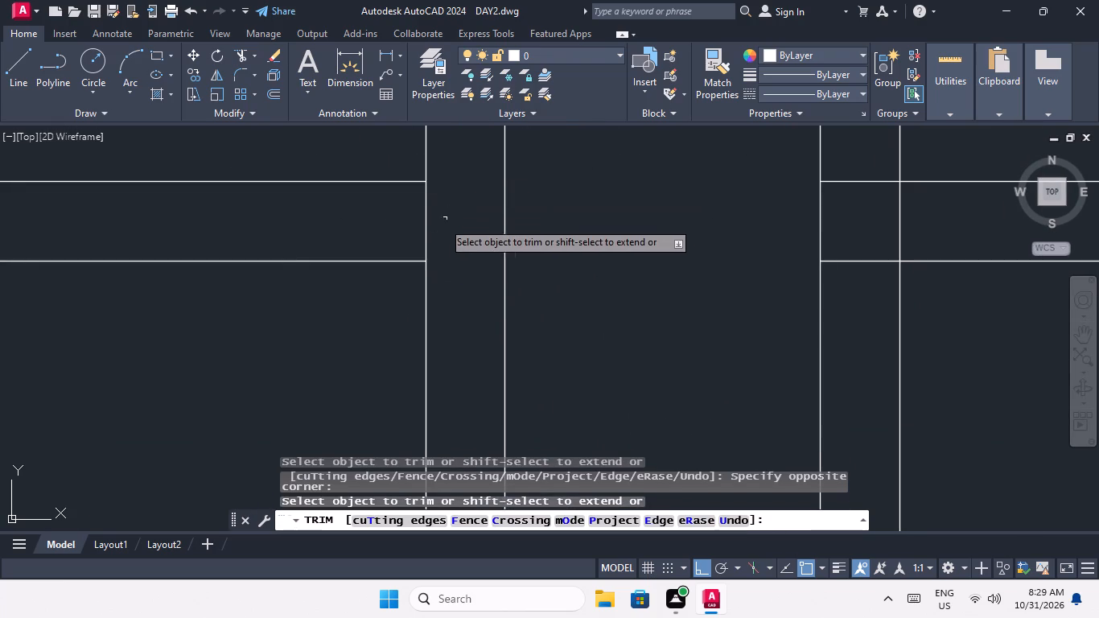
drag(447, 210, 432, 219)
click(403, 219)
Trim the overlapping lines where the left block's vertical room partition meets the underside of the second-lowest cross partition.
scroll(410, 216, down, 4)
middle_drag(364, 304, 502, 333)
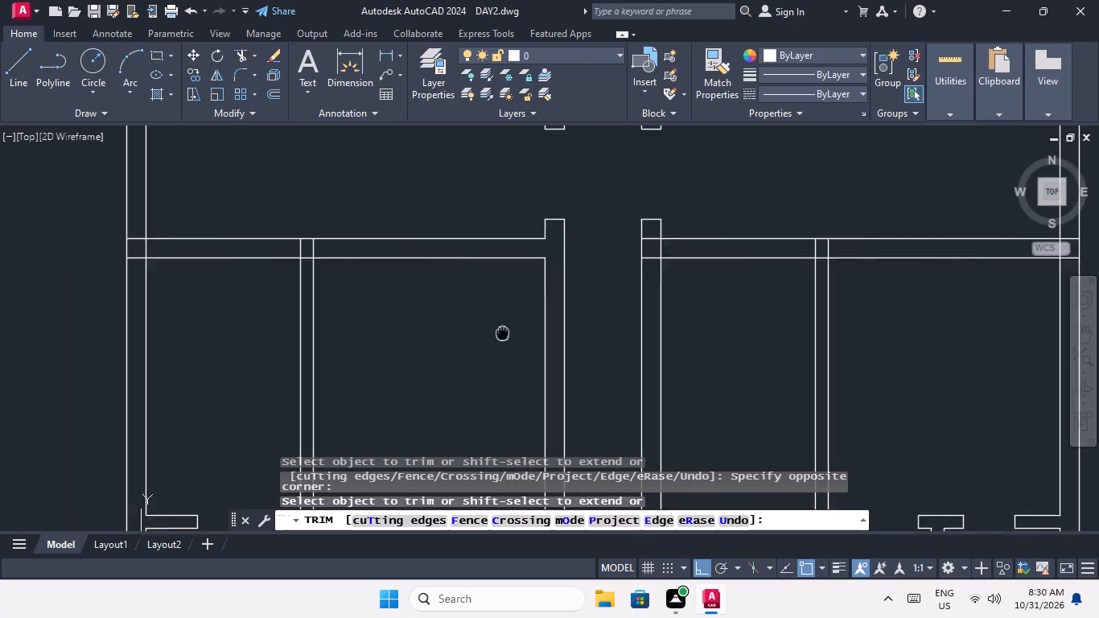
middle_drag(502, 333, 533, 337)
scroll(345, 259, up, 3)
drag(405, 226, 339, 228)
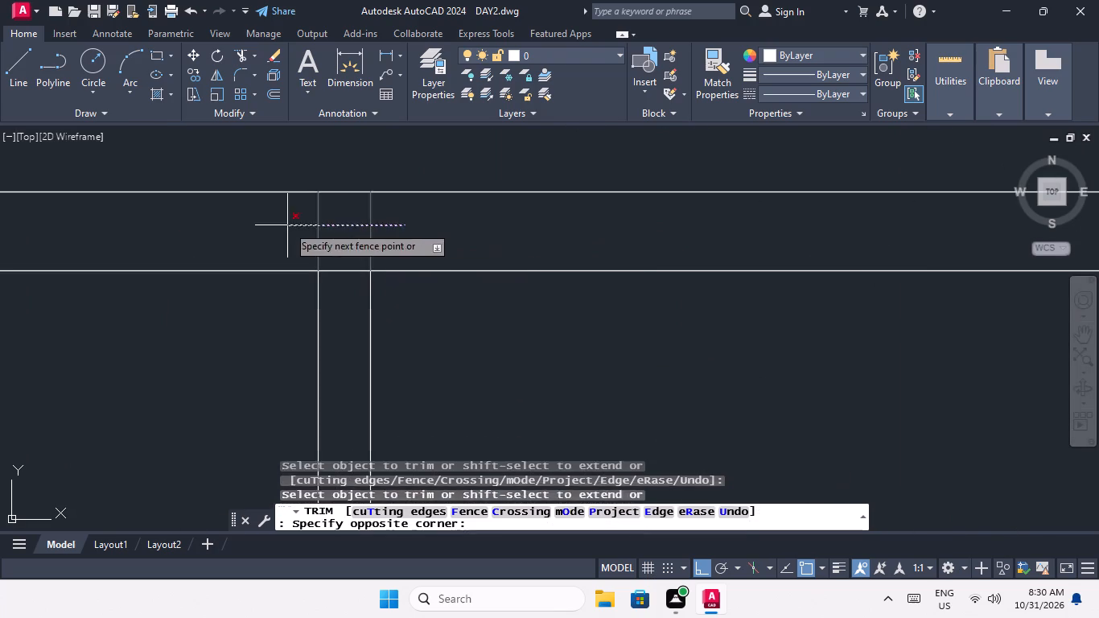
click(287, 225)
click(343, 298)
click(332, 246)
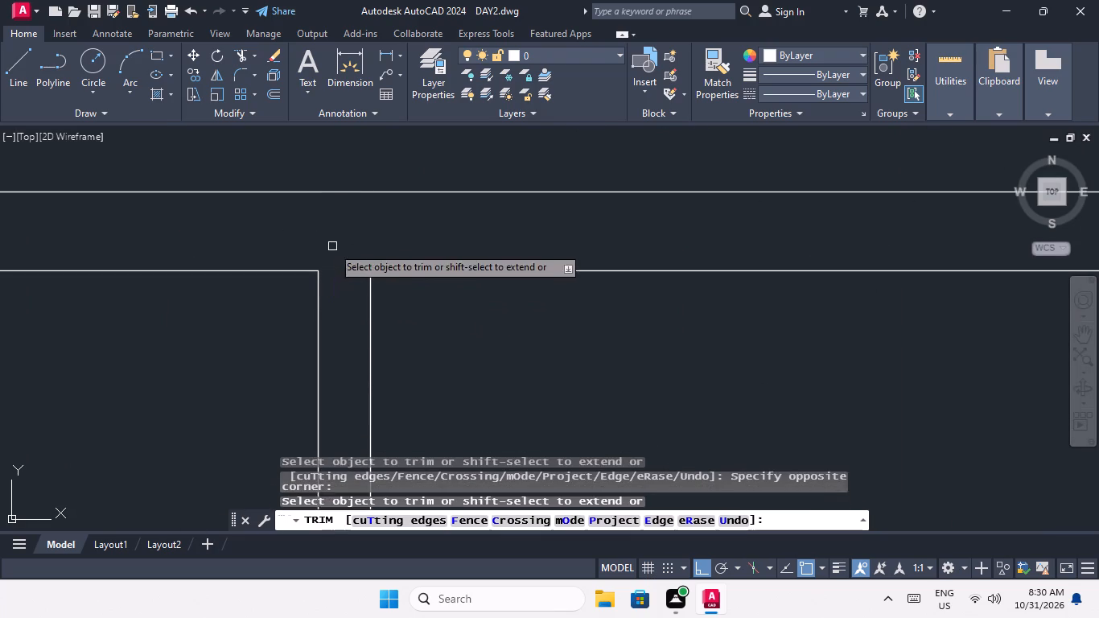
Trim the overlapping lines where the left block's second-lowest cross partition meets the outer wall.
scroll(341, 252, down, 4)
scroll(228, 252, up, 5)
click(328, 383)
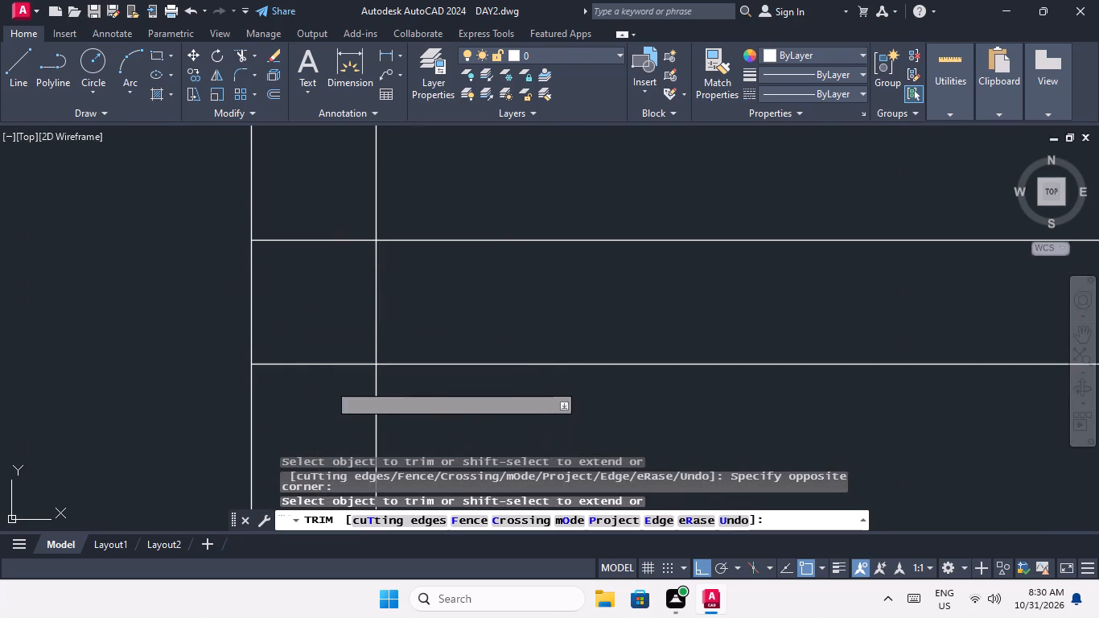
drag(295, 198, 298, 228)
drag(475, 291, 415, 315)
click(348, 326)
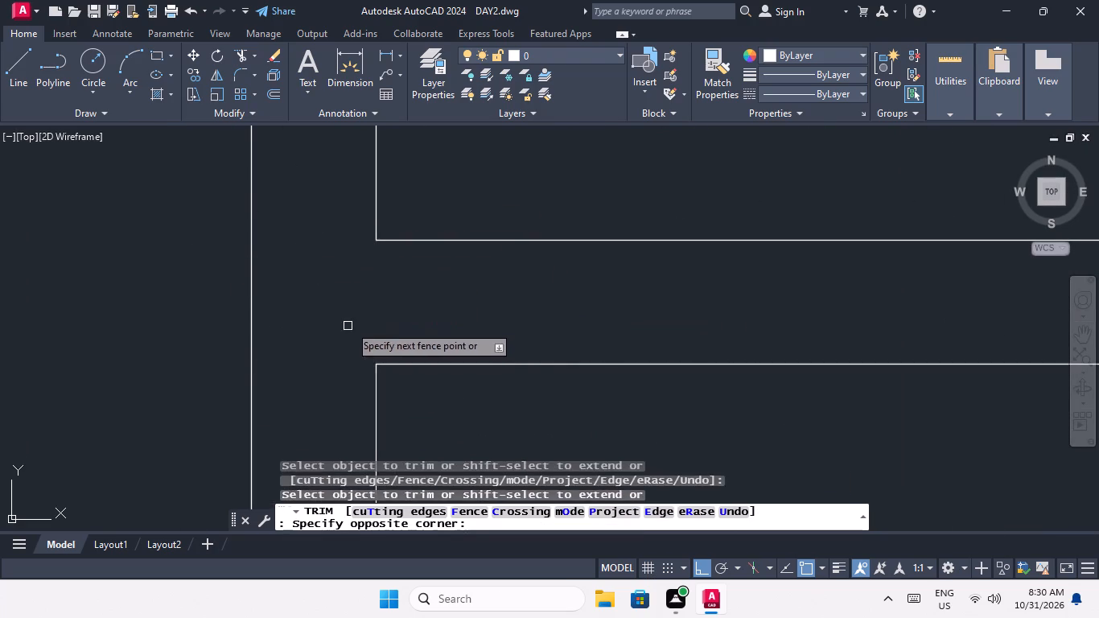
Trim the overlapping lines where the right block's second-lowest cross partition meets the corridor wall.
scroll(377, 256, down, 4)
scroll(513, 312, down, 2)
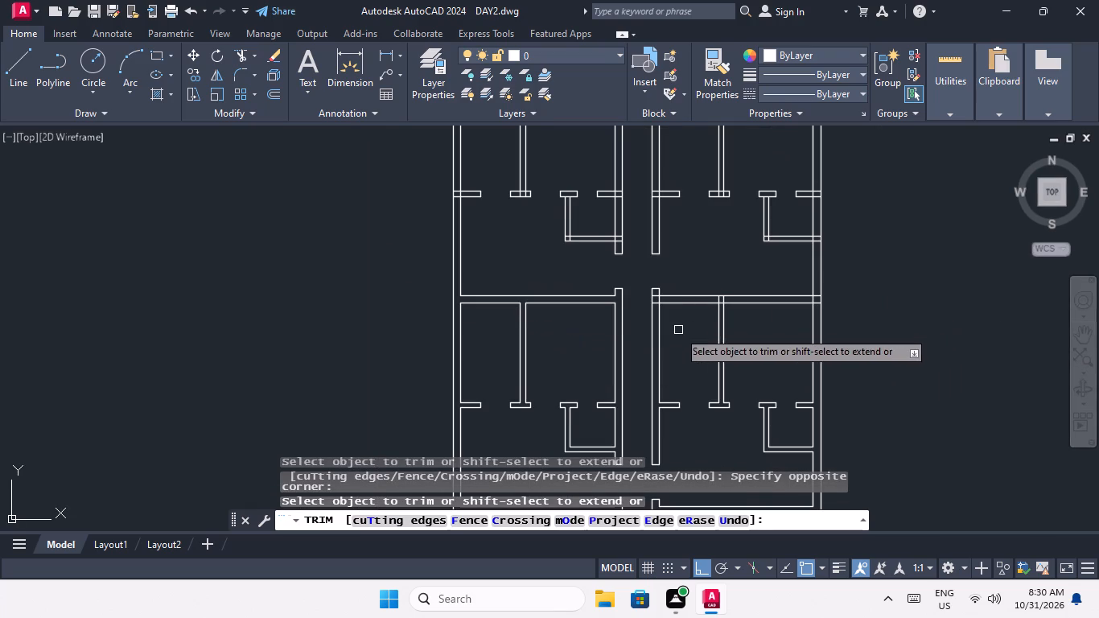
middle_drag(679, 332, 563, 228)
scroll(555, 251, down, 1)
middle_drag(553, 253, 491, 336)
middle_drag(489, 334, 496, 294)
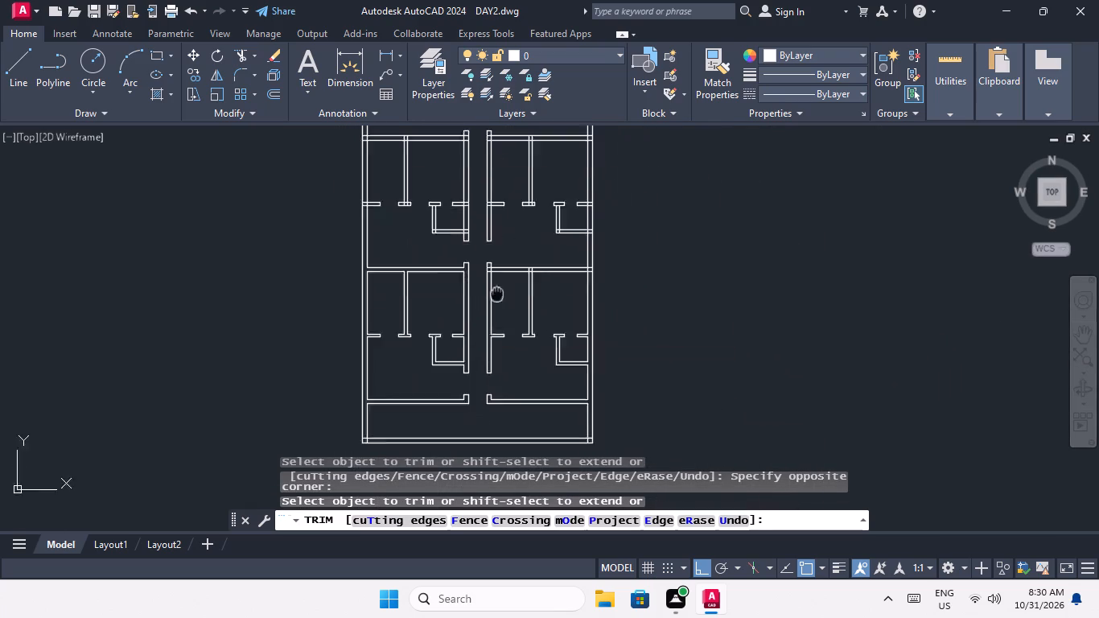
middle_drag(496, 294, 506, 196)
middle_drag(523, 256, 501, 425)
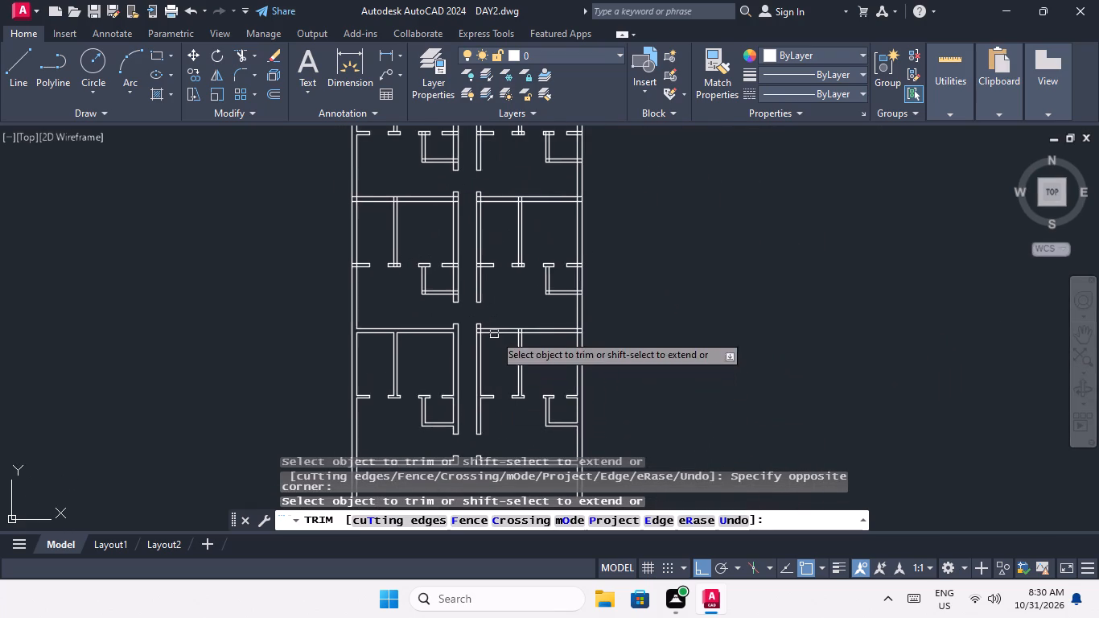
scroll(467, 336, up, 4)
scroll(528, 305, up, 4)
scroll(625, 290, down, 4)
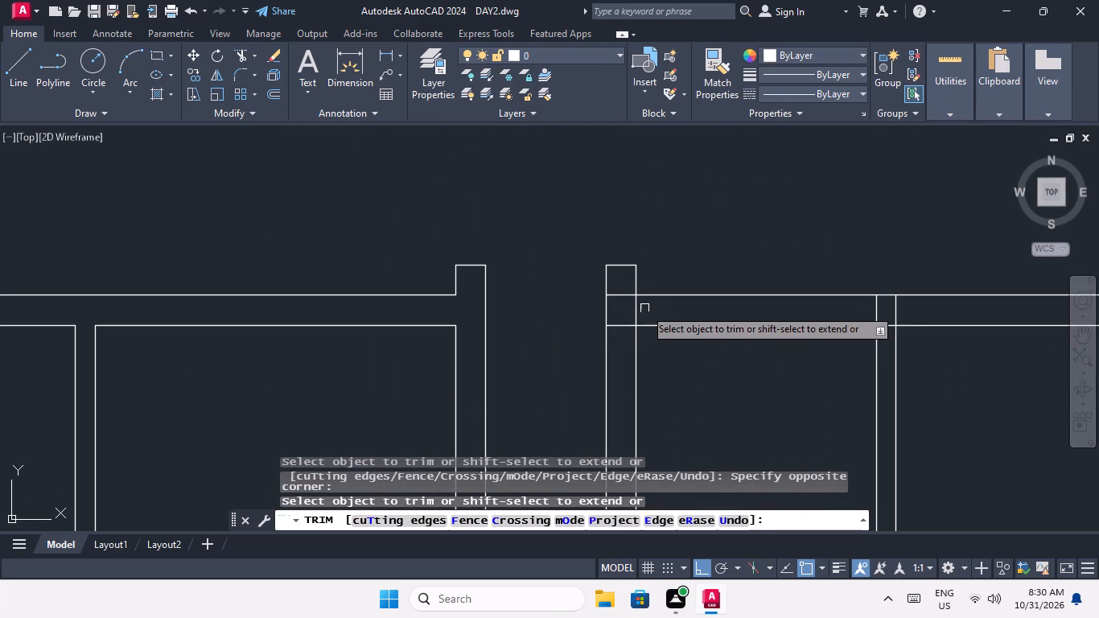
scroll(627, 310, up, 1)
drag(653, 309, 629, 318)
click(620, 320)
drag(627, 353, 610, 327)
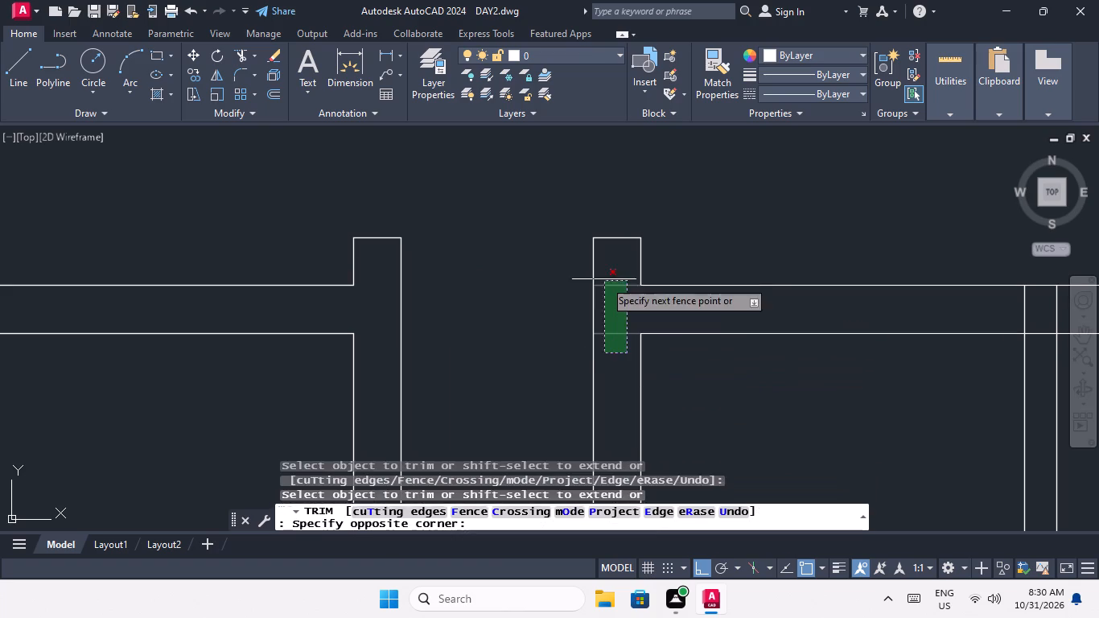
click(606, 273)
Trim the overlapping lines where the right block's vertical room partition meets the underside of the second-lowest cross partition.
scroll(607, 278, down, 3)
scroll(701, 296, up, 4)
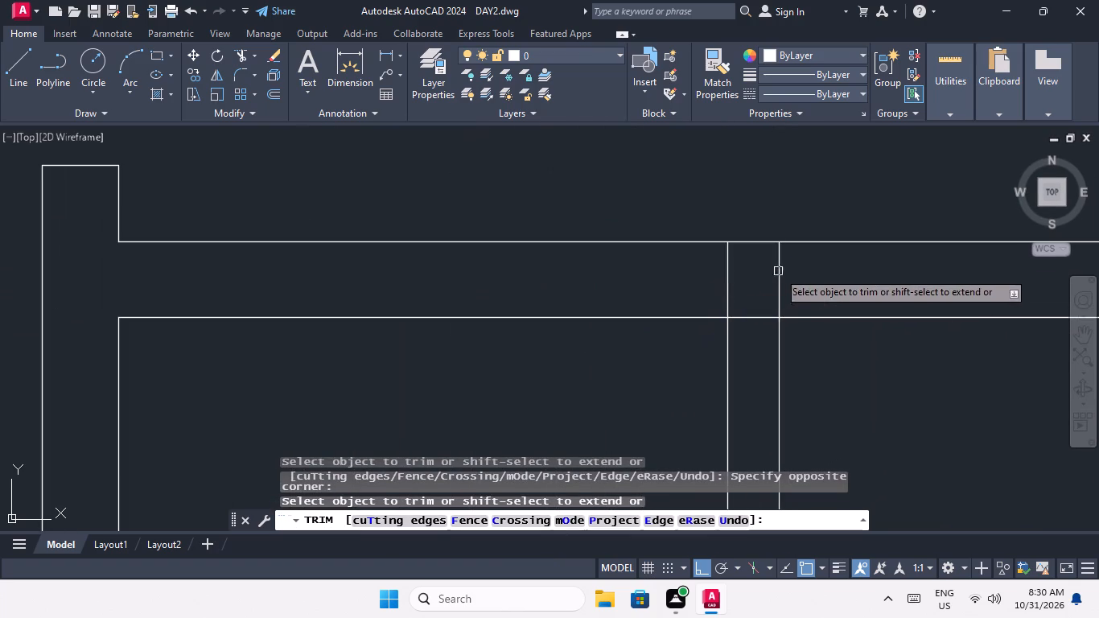
drag(821, 266, 737, 286)
click(705, 298)
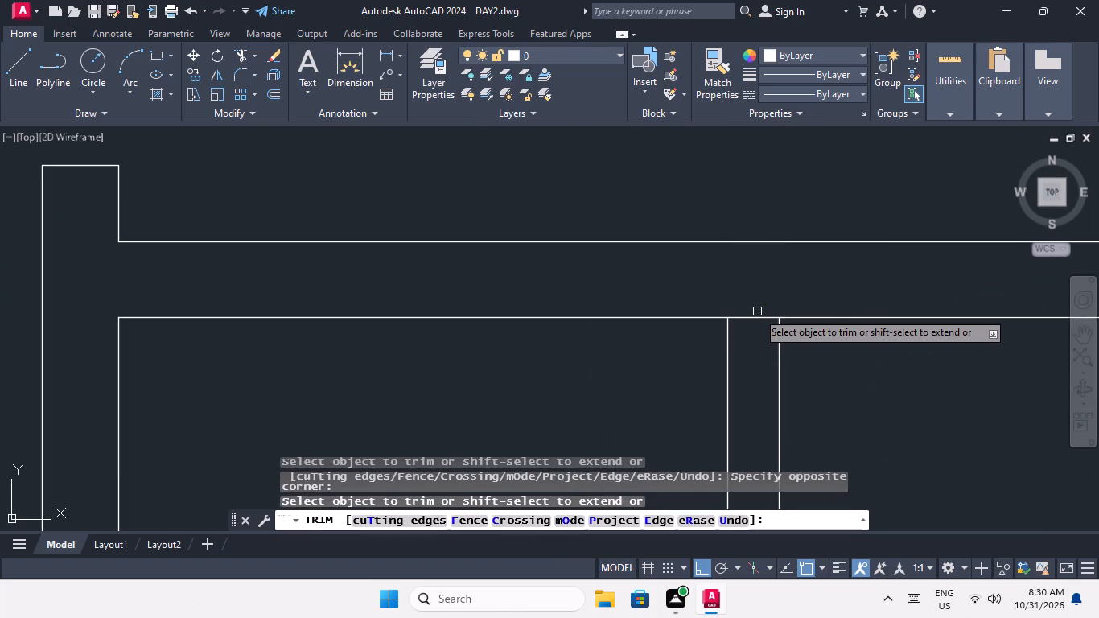
click(755, 319)
Trim the overlapping lines where the right block's second-lowest cross partition meets the outer wall.
scroll(746, 295, down, 4)
scroll(795, 345, down, 1)
middle_drag(714, 362, 530, 353)
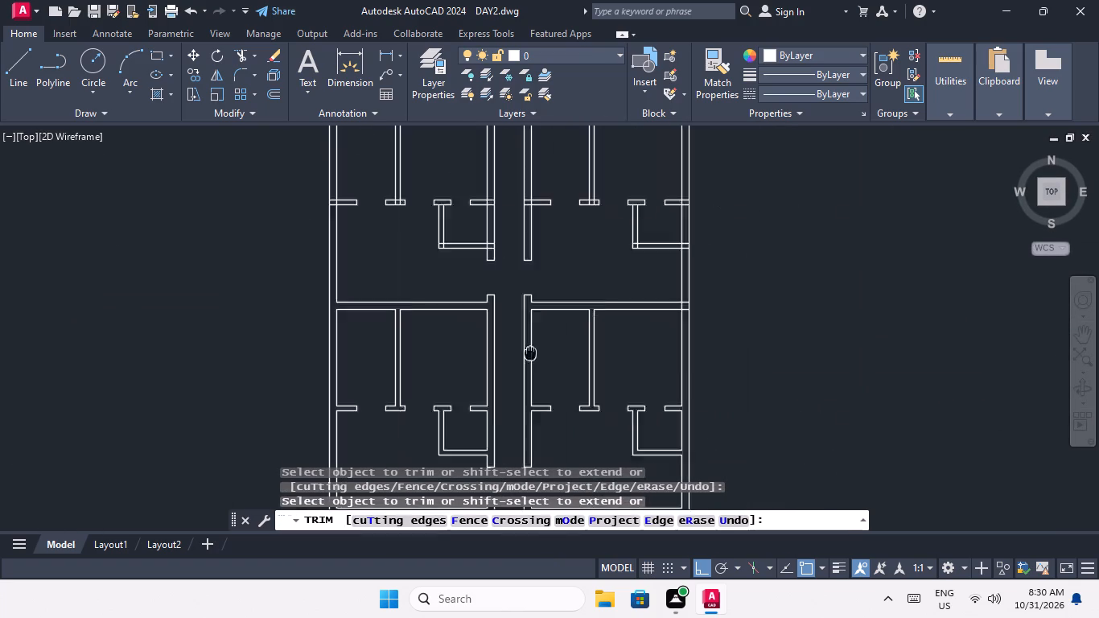
middle_drag(530, 353, 436, 356)
scroll(619, 309, up, 2)
scroll(523, 296, up, 3)
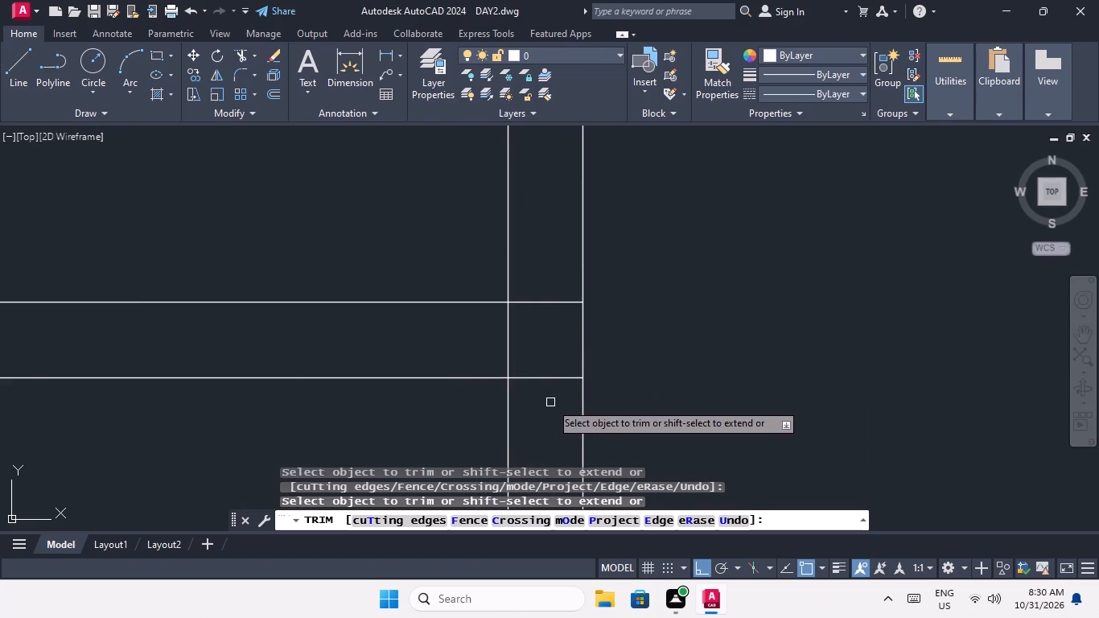
drag(563, 396, 563, 384)
drag(525, 260, 529, 269)
drag(533, 329, 480, 339)
click(472, 344)
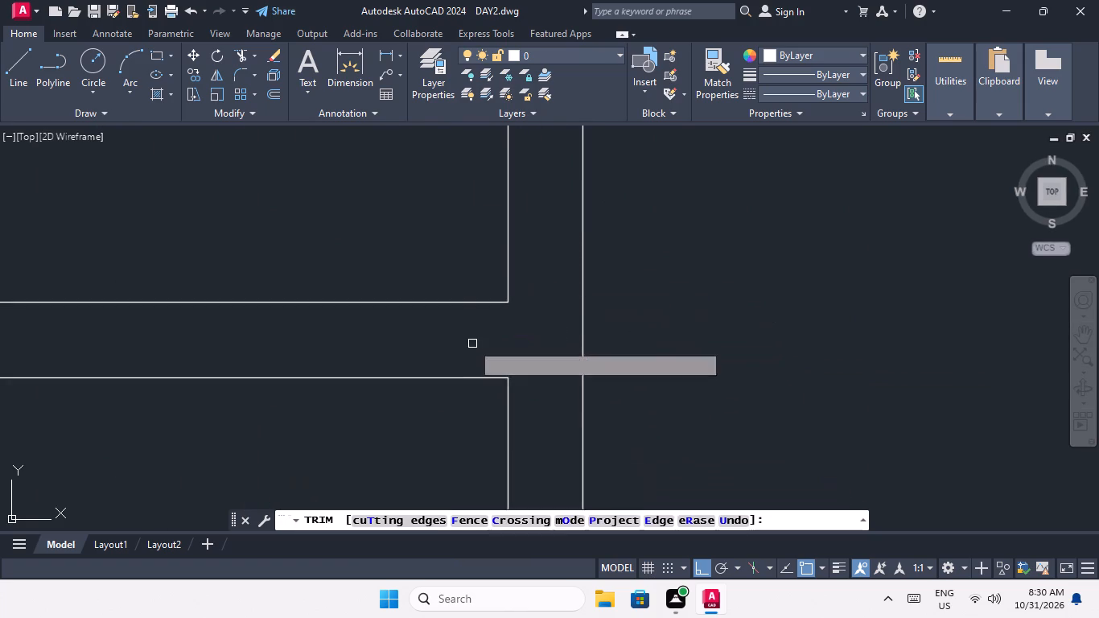
In the left block's second unit from the bottom, trim the overlaps where the door-opening partition meets the outer wall.
scroll(483, 328, down, 4)
scroll(595, 301, down, 1)
middle_drag(601, 303, 651, 323)
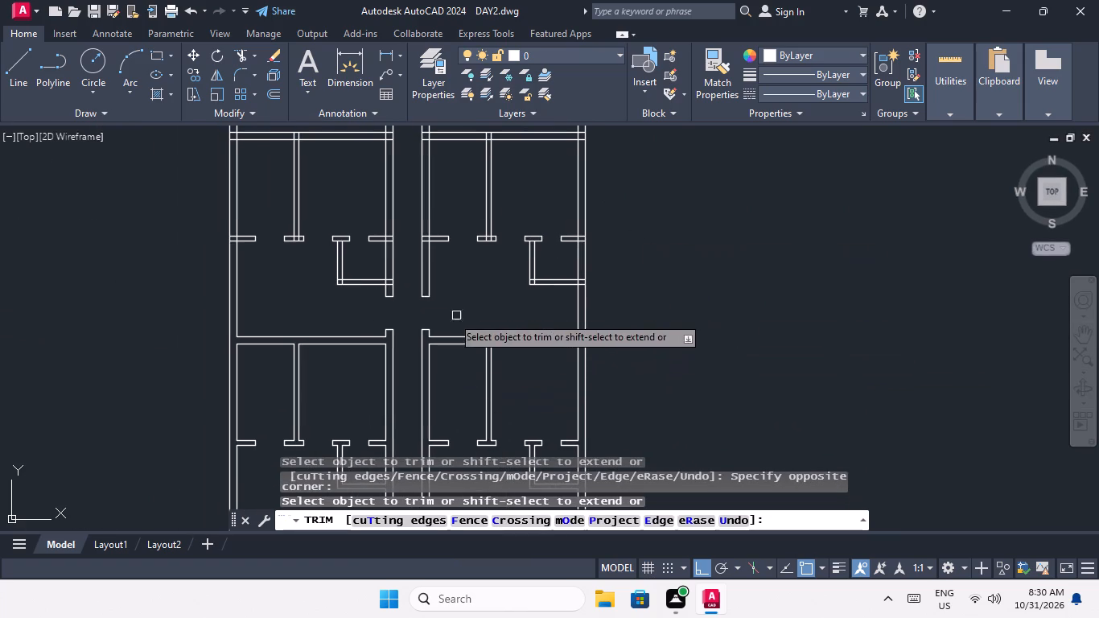
scroll(386, 277, down, 1)
middle_drag(389, 303, 408, 417)
middle_click(408, 417)
scroll(315, 360, up, 4)
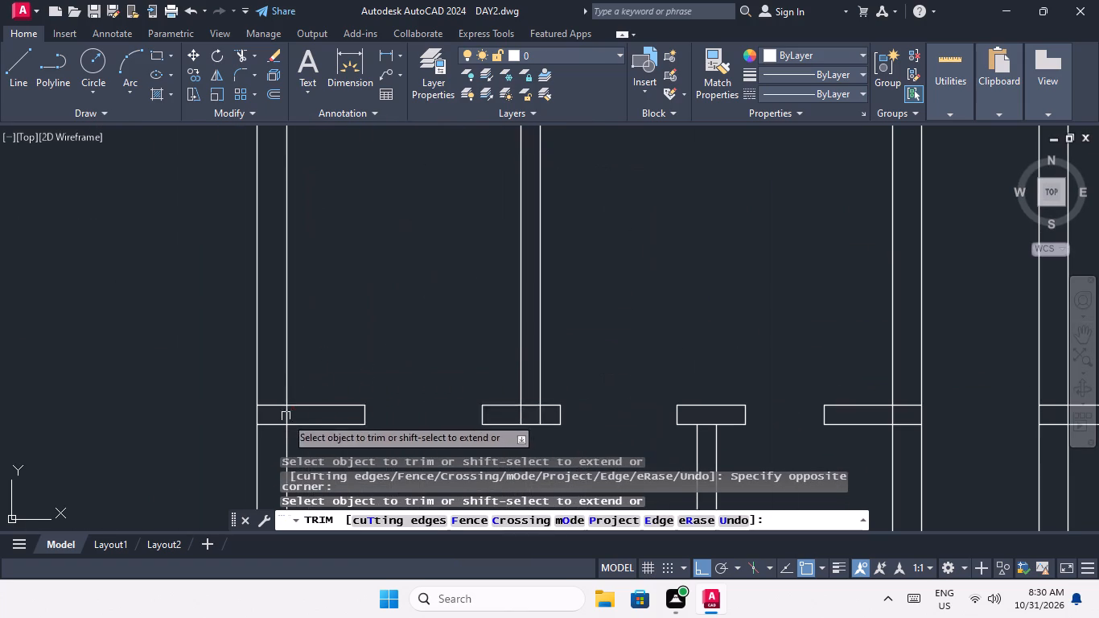
scroll(343, 355, up, 1)
middle_drag(352, 348, 479, 139)
scroll(357, 233, up, 2)
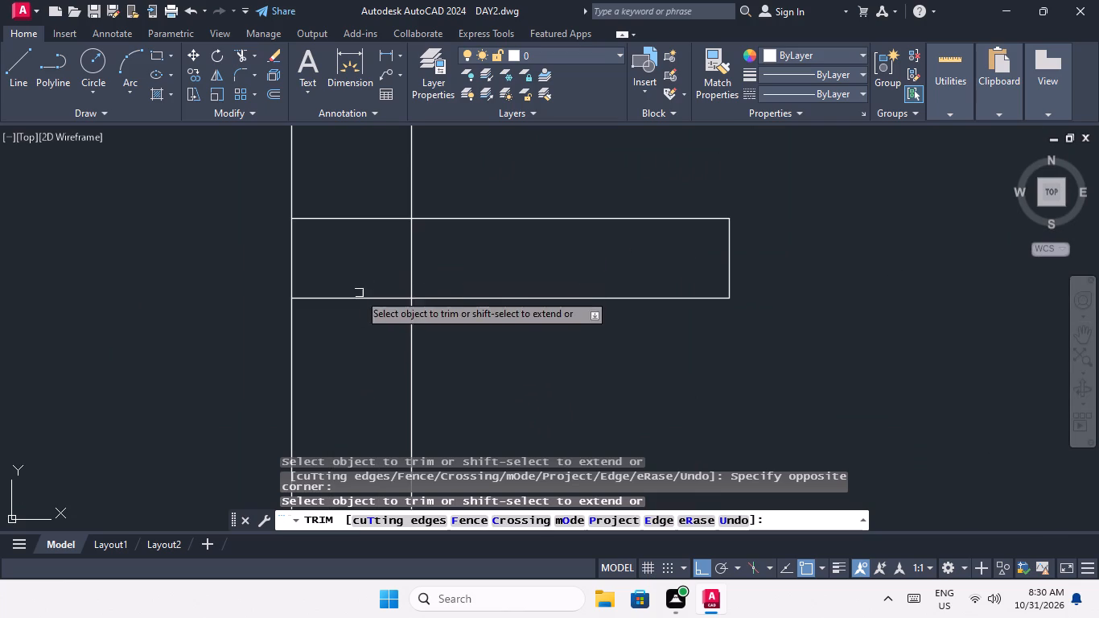
drag(363, 327, 354, 283)
drag(333, 188, 335, 197)
drag(450, 237, 323, 289)
click(300, 297)
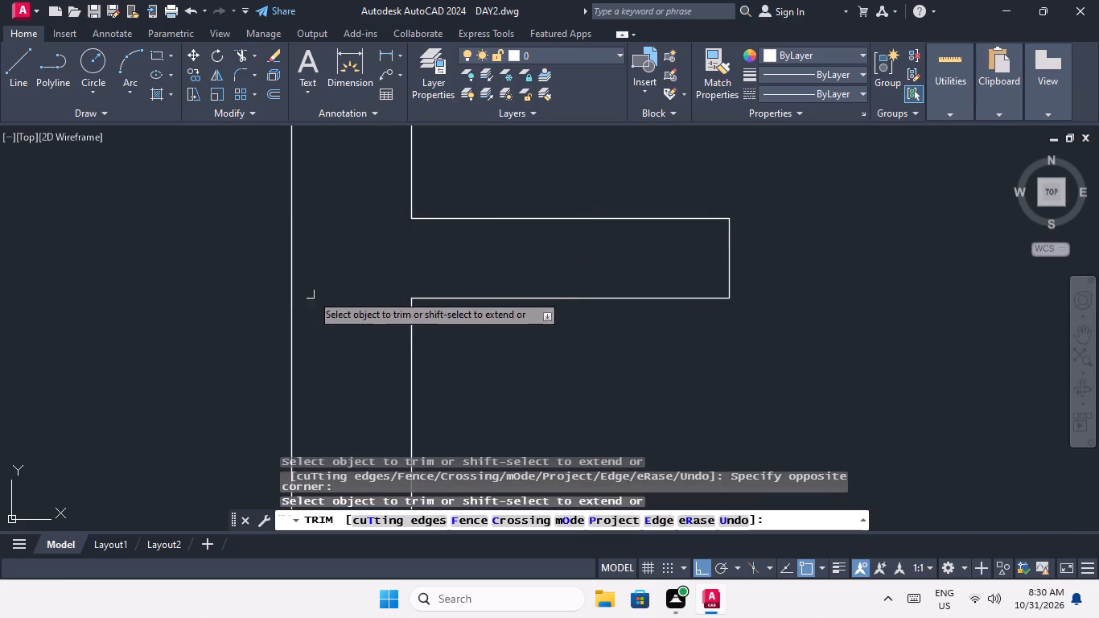
Trim the overlapping lines where the same unit's vertical room partition meets the short wall segment between door openings.
scroll(372, 219, down, 6)
scroll(428, 212, up, 5)
scroll(467, 329, up, 1)
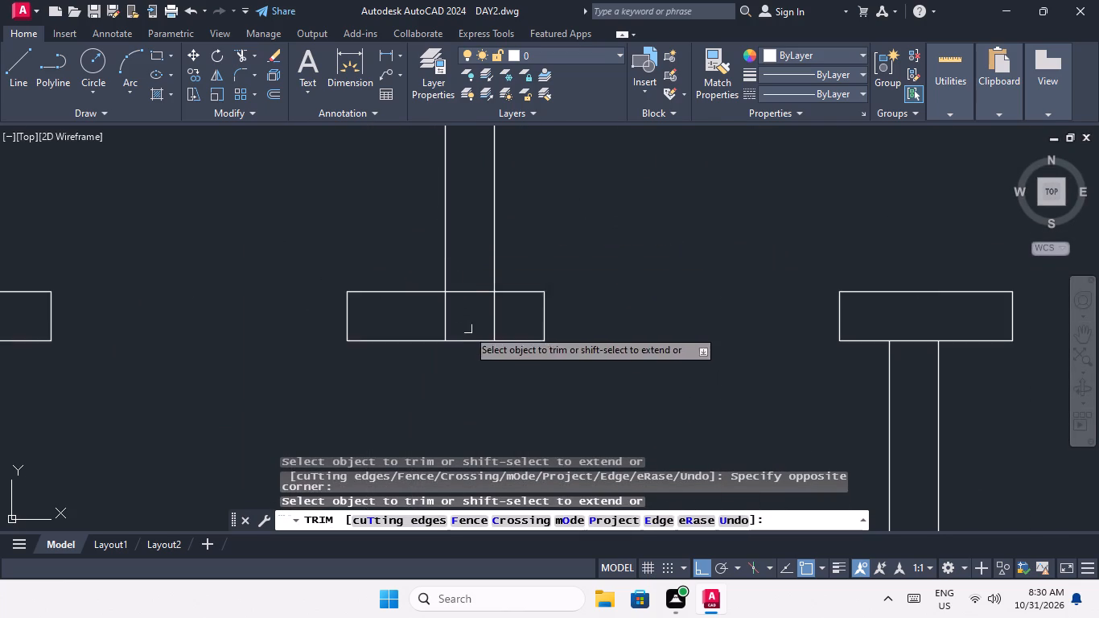
scroll(467, 329, up, 1)
drag(556, 270, 469, 320)
click(373, 335)
drag(478, 279, 468, 269)
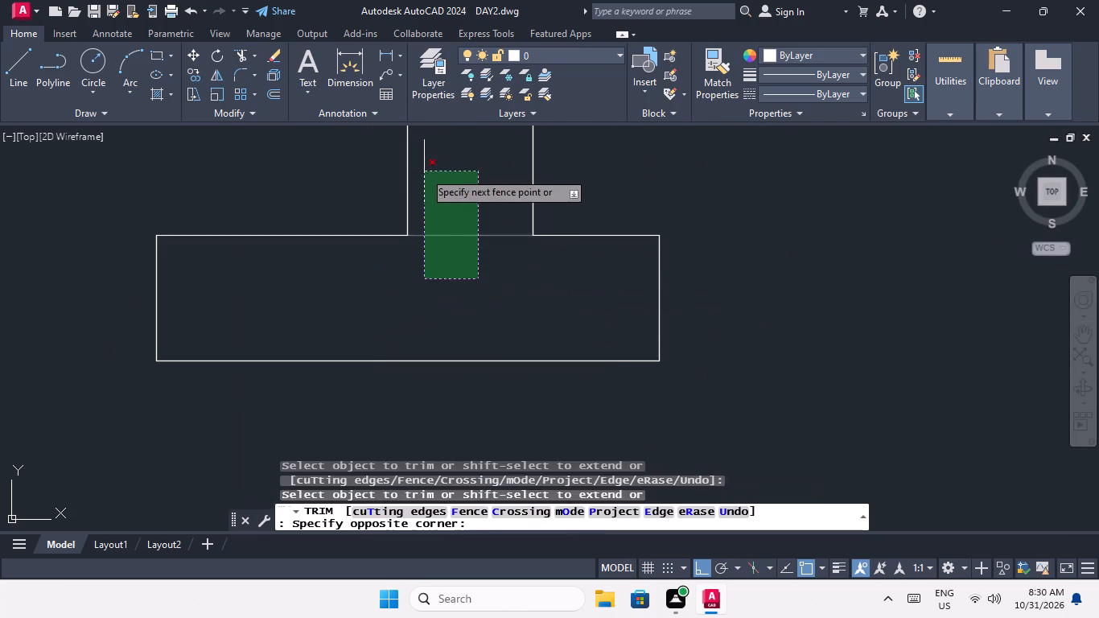
click(452, 193)
Trim the line crossing the junction of the same unit's corner-room vertical partition and the short wall segment above it.
scroll(447, 188, down, 4)
middle_drag(496, 259, 303, 267)
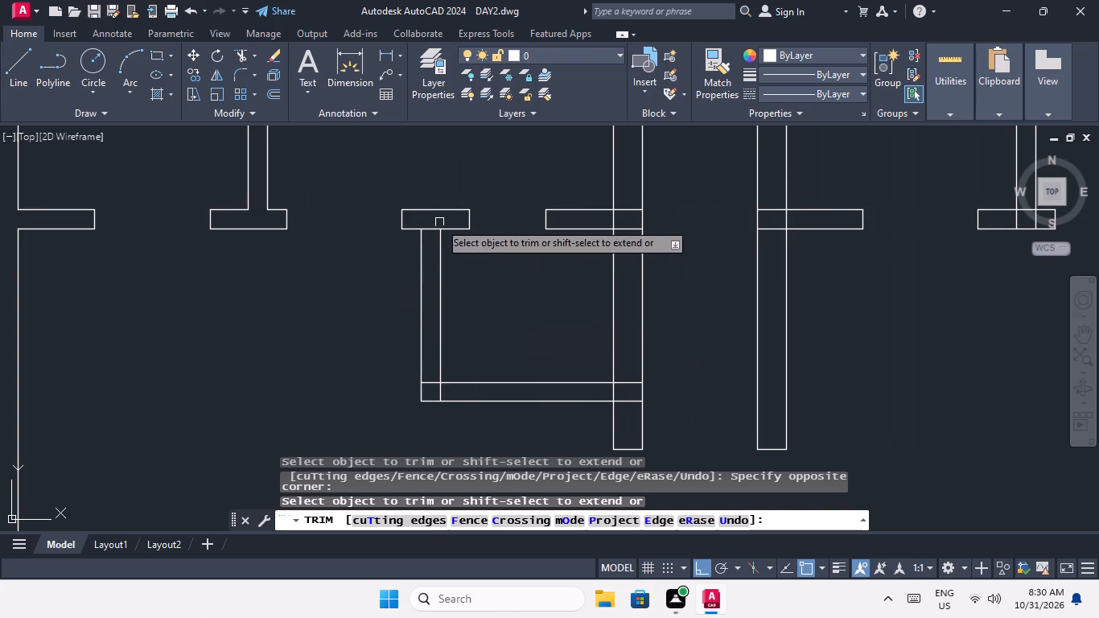
scroll(425, 225, up, 3)
click(447, 265)
click(431, 206)
Trim the overlapping lines where the same unit's door-opening partition meets the corridor wall.
scroll(434, 214, down, 4)
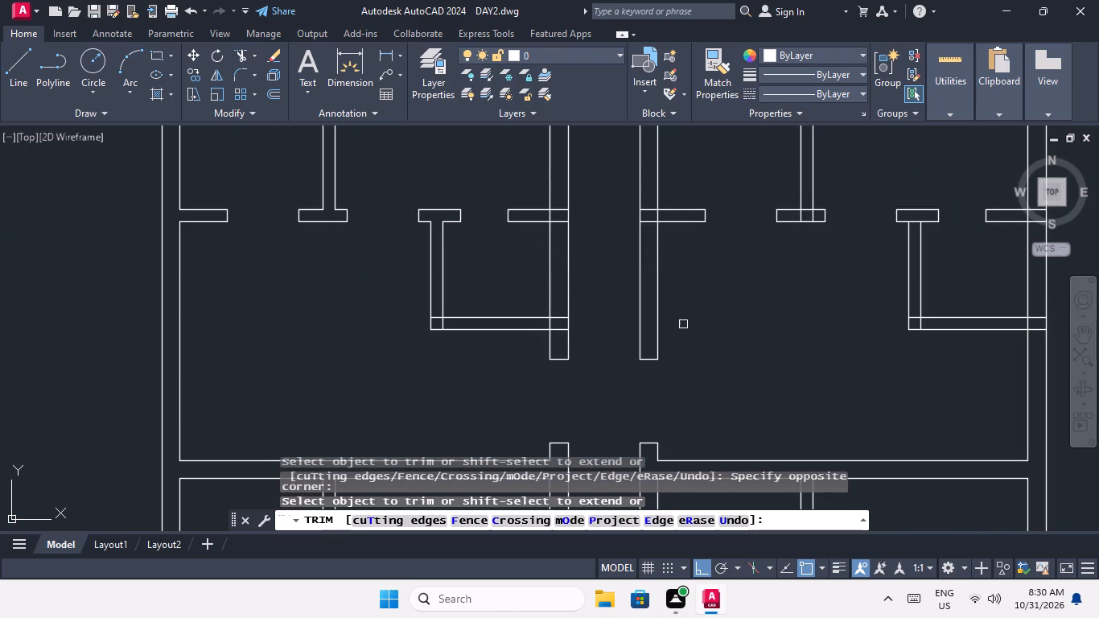
scroll(549, 206, up, 4)
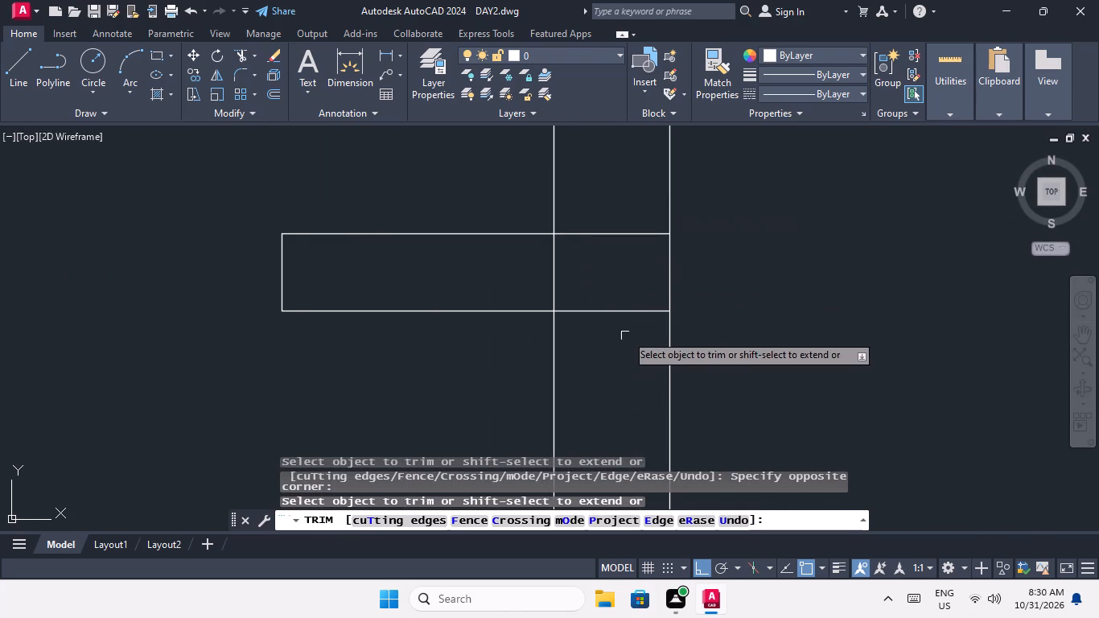
drag(628, 331, 612, 309)
click(590, 190)
drag(587, 234, 552, 278)
click(549, 279)
Trim the overlapping lines where the same unit's corner-room lower partition meets the corridor wall.
scroll(518, 162, down, 3)
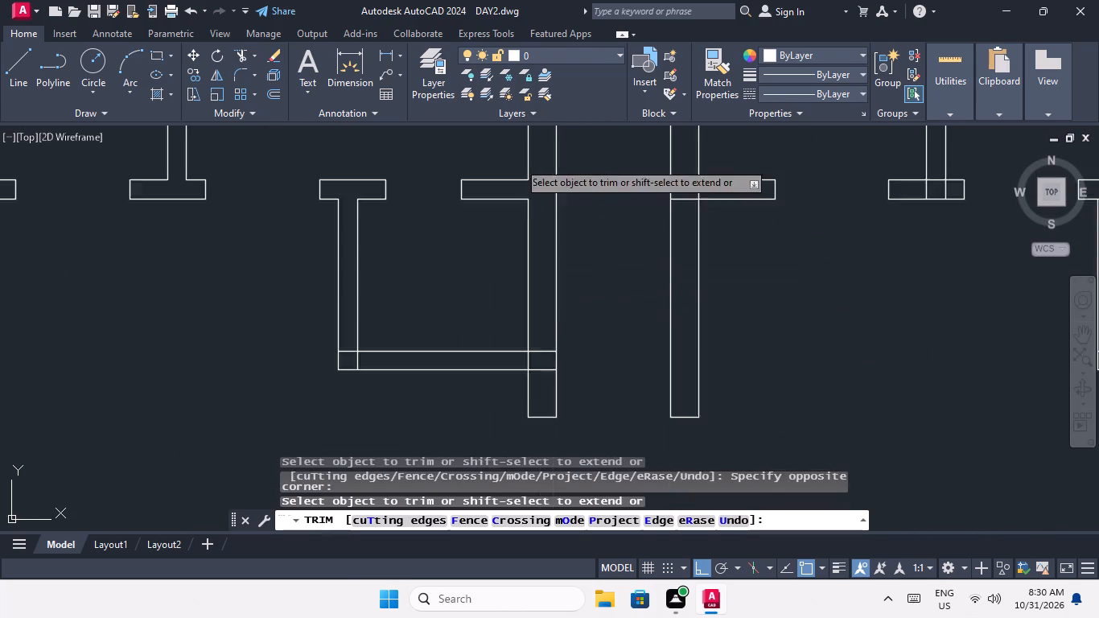
scroll(518, 162, down, 2)
scroll(518, 226, up, 5)
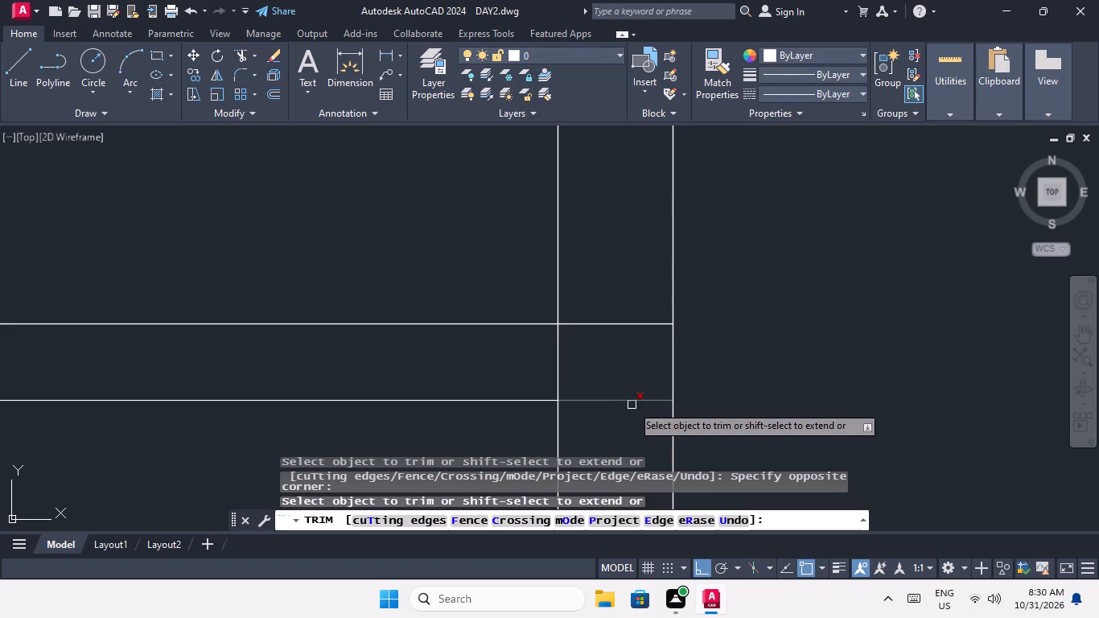
drag(641, 406, 633, 407)
click(603, 257)
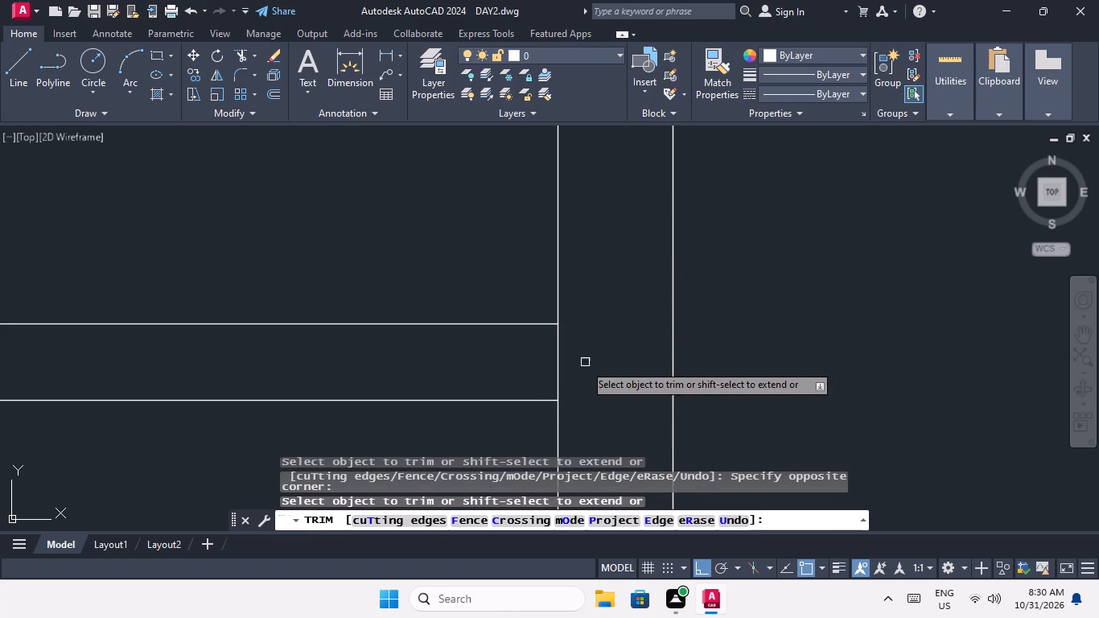
click(557, 360)
Trim the overlapping lines at the corner where the same unit's corner-room vertical and lower partitions meet.
scroll(570, 333, down, 7)
scroll(528, 343, up, 5)
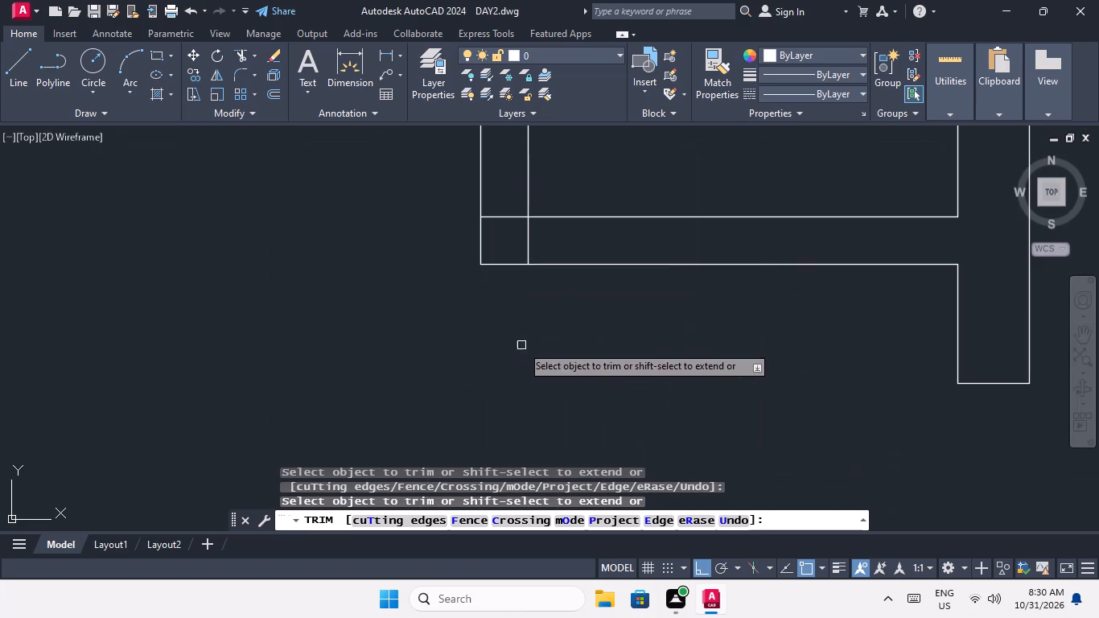
scroll(527, 229, up, 3)
drag(573, 230, 512, 289)
click(487, 299)
drag(444, 253, 442, 240)
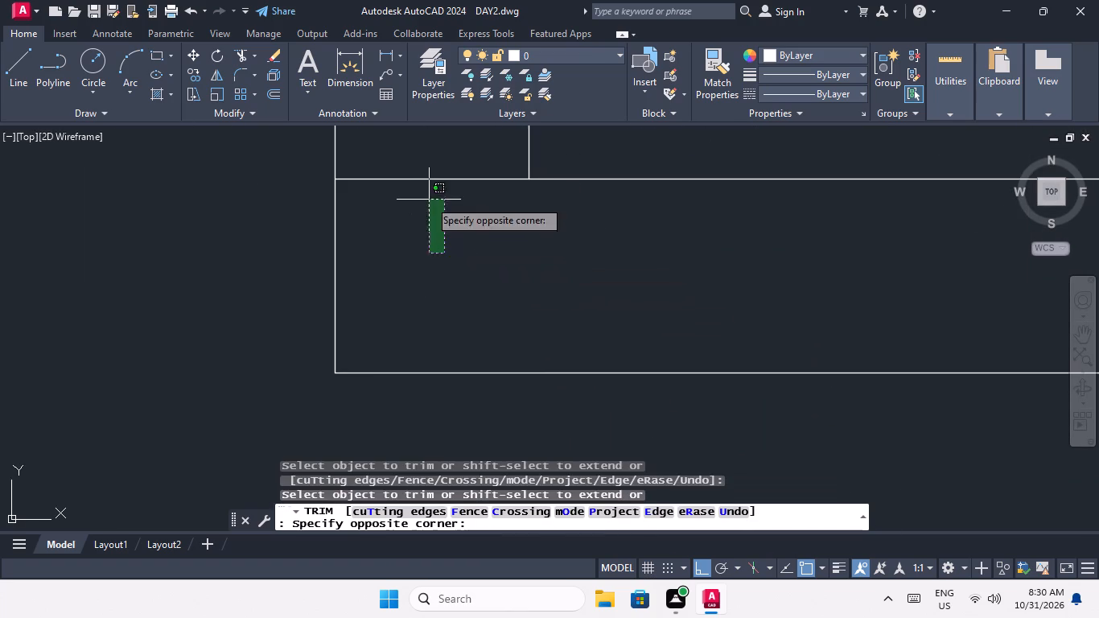
click(410, 168)
In the right-hand unit across the corridor, trim the corner-room lower partition's overlaps at the outer wall and at the vertical partition.
scroll(414, 219, down, 5)
scroll(467, 282, down, 4)
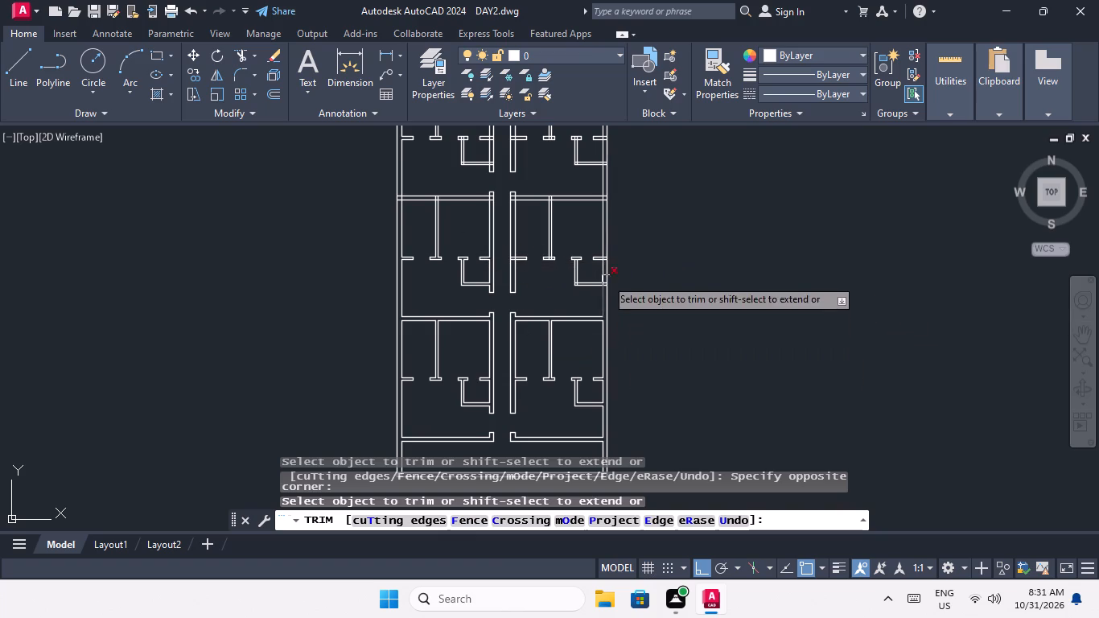
scroll(606, 278, up, 5)
drag(607, 365, 602, 352)
drag(591, 285, 595, 300)
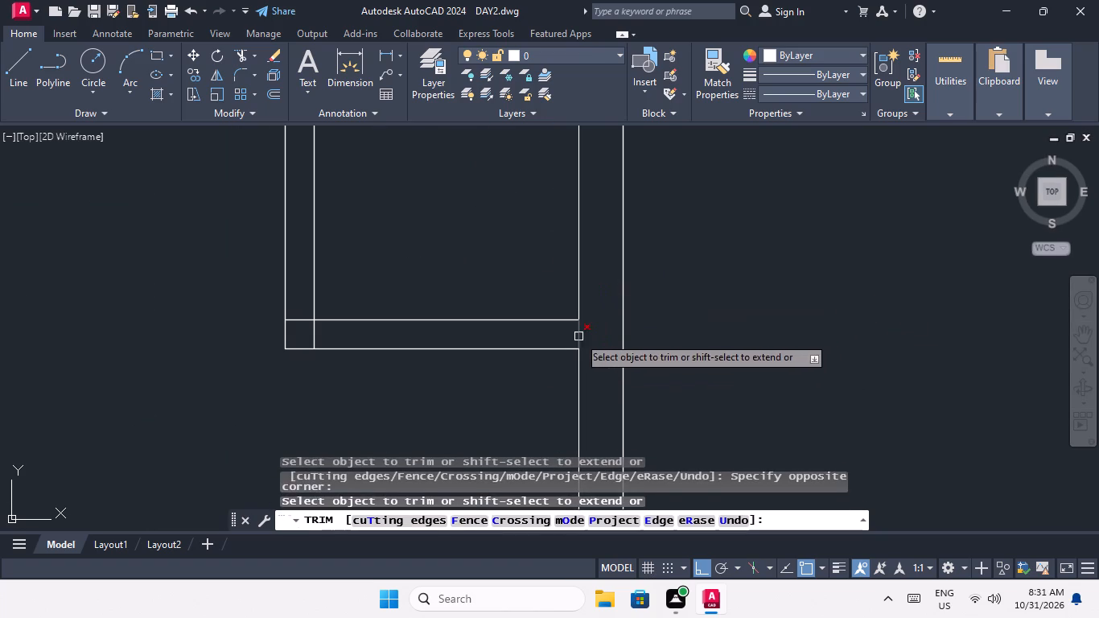
click(578, 336)
click(313, 334)
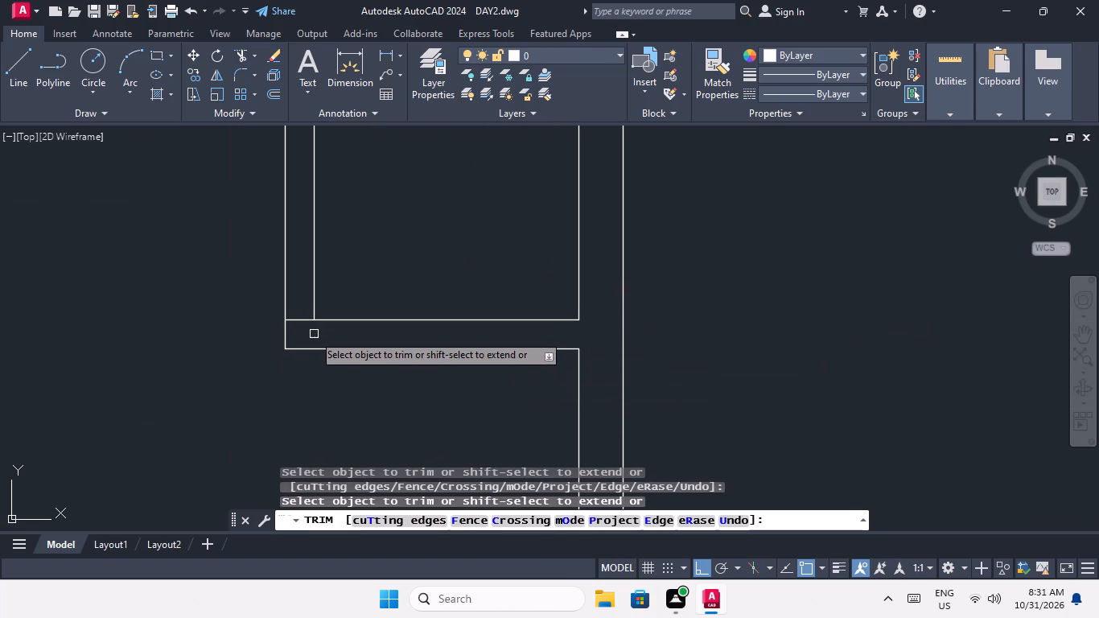
click(301, 318)
Trim the overlapping lines where that right-hand unit's vertical room partition meets the short wall segment between door openings.
scroll(302, 316, down, 5)
middle_drag(270, 325, 280, 380)
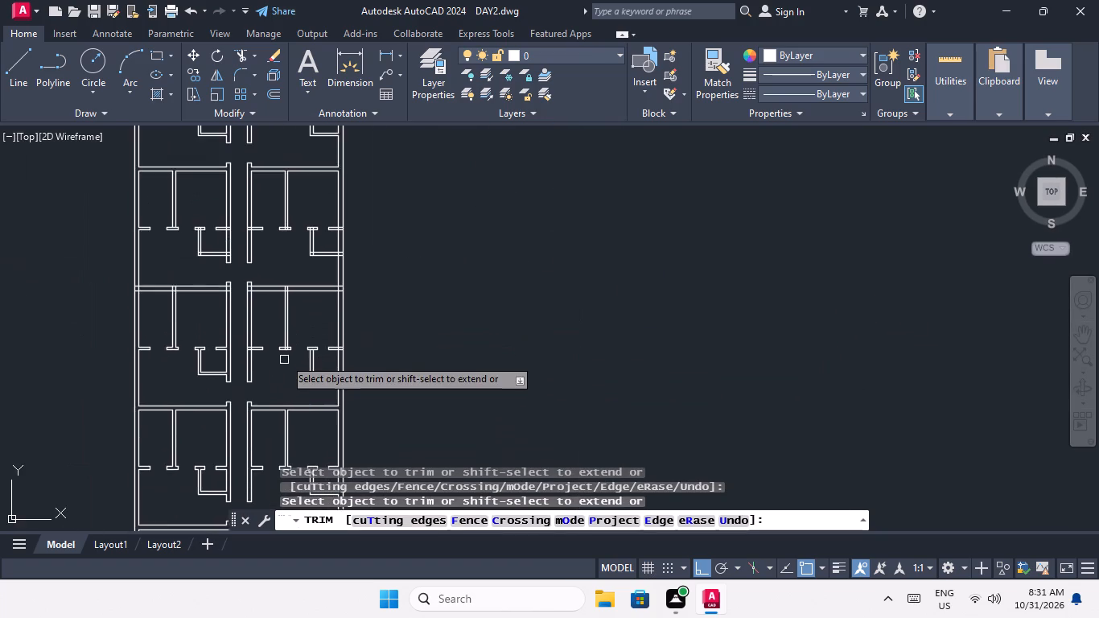
scroll(284, 356, up, 8)
drag(412, 280, 236, 298)
click(218, 298)
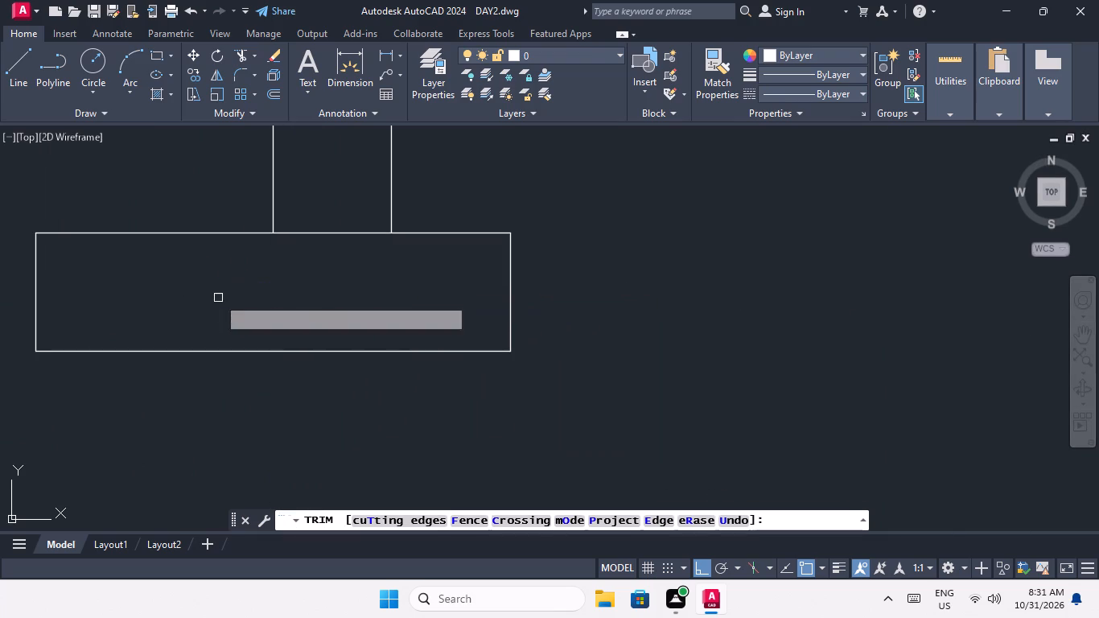
drag(323, 271, 312, 248)
click(301, 205)
Trim the overlapping lines where the right-hand unit's door-opening partition meets the corridor wall.
scroll(300, 208, down, 7)
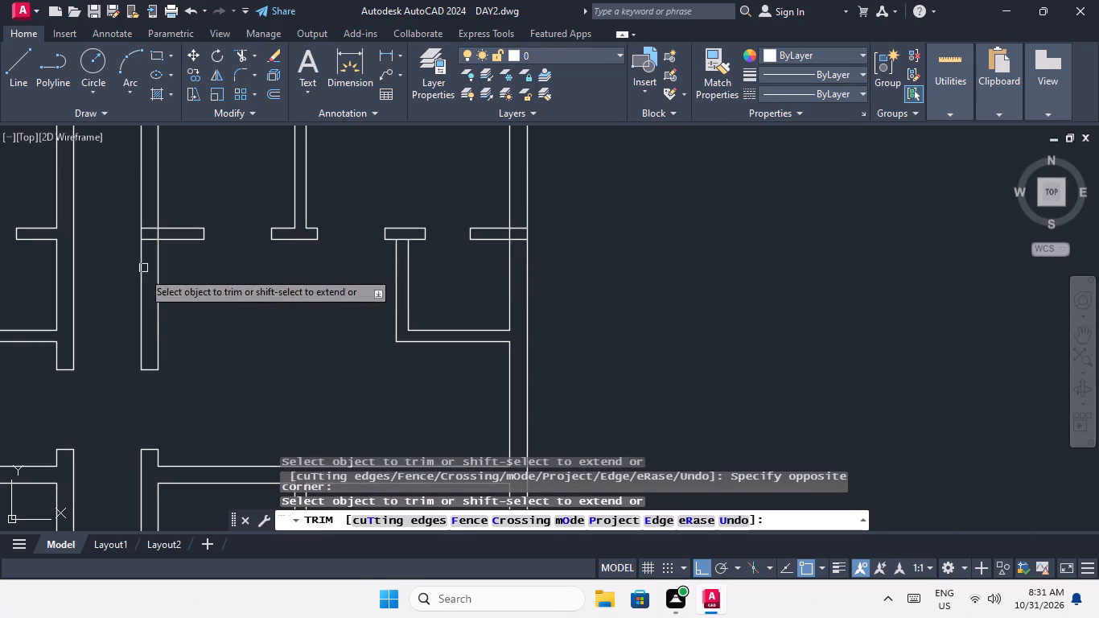
scroll(138, 216, up, 5)
click(230, 475)
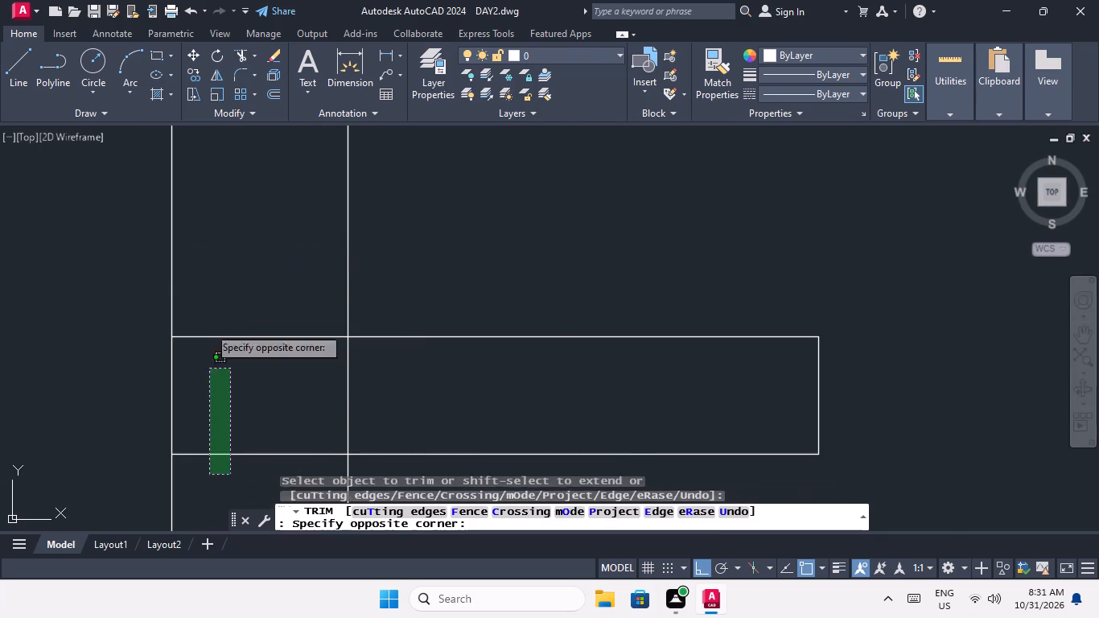
drag(207, 264, 209, 279)
drag(393, 367, 333, 381)
click(282, 389)
Trim the overlapping lines where the right-hand unit's door-opening partition meets the right outer wall.
scroll(285, 297, down, 4)
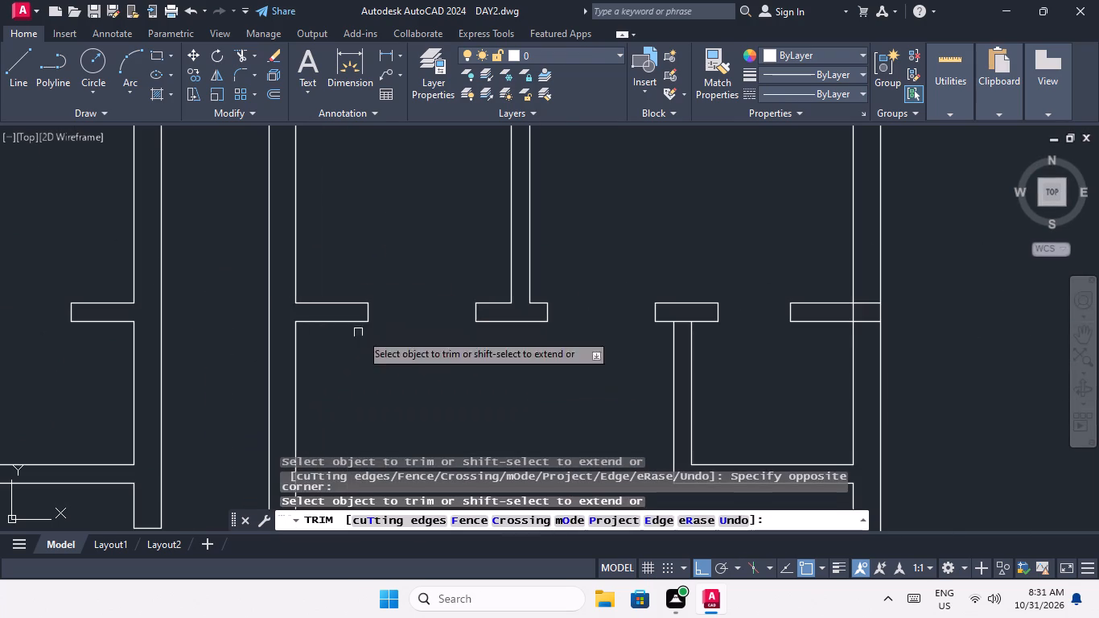
middle_drag(558, 361, 204, 319)
scroll(513, 271, up, 3)
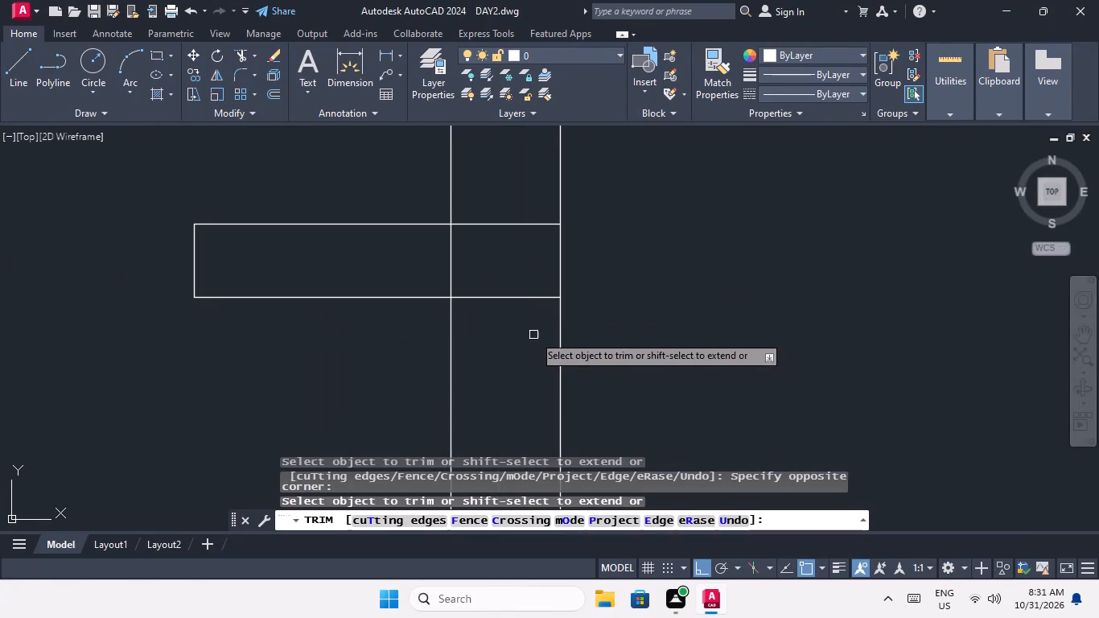
drag(533, 335, 515, 273)
click(506, 193)
drag(480, 233, 443, 258)
click(436, 258)
In the next unit row up, trim the overlapping lines where the cross wall meets the right outer wall.
scroll(435, 233, down, 5)
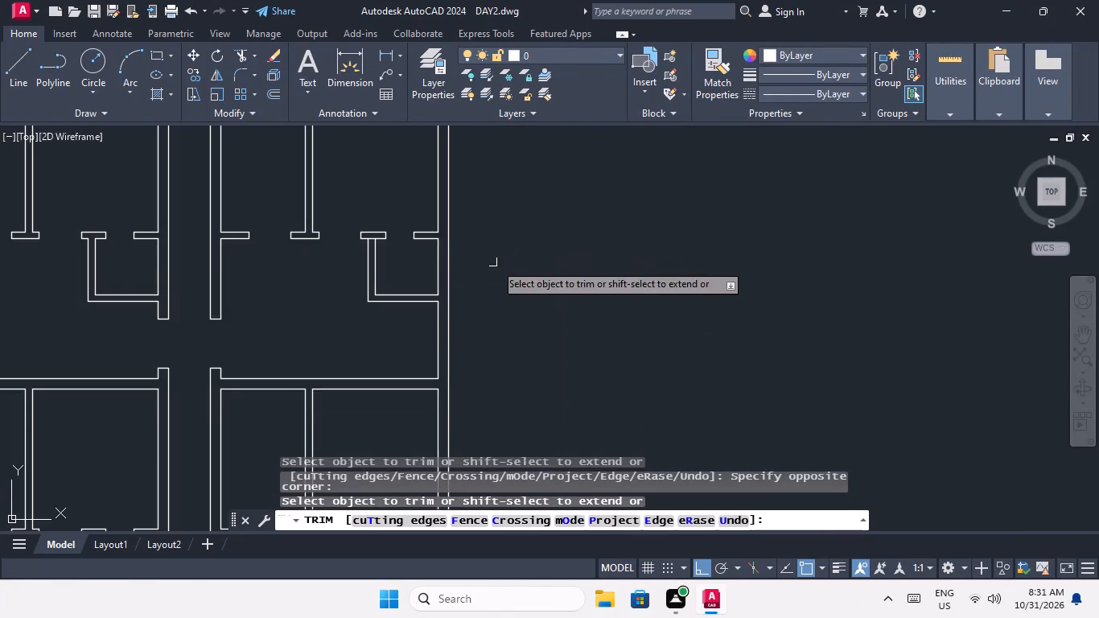
middle_drag(510, 278, 516, 315)
scroll(516, 268, down, 2)
middle_drag(515, 281, 517, 385)
scroll(492, 314, up, 5)
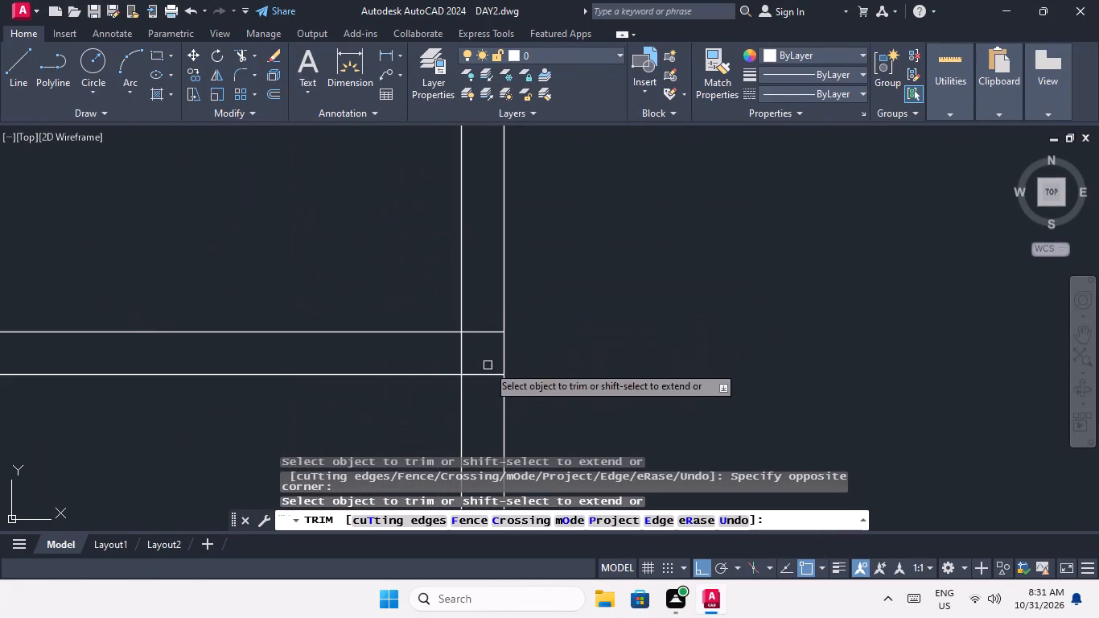
click(489, 385)
drag(474, 295, 480, 329)
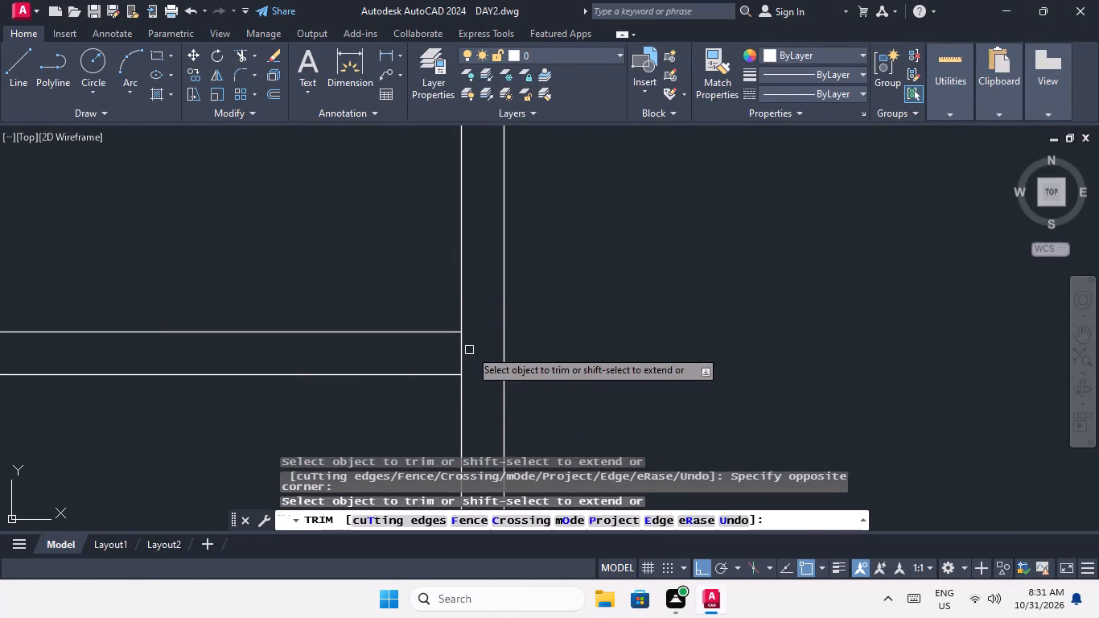
drag(470, 349, 451, 360)
click(447, 361)
Trim the overlapping lines where the vertical room partition meets the same cross wall on the right side of the corridor.
scroll(448, 344, down, 4)
scroll(352, 344, up, 4)
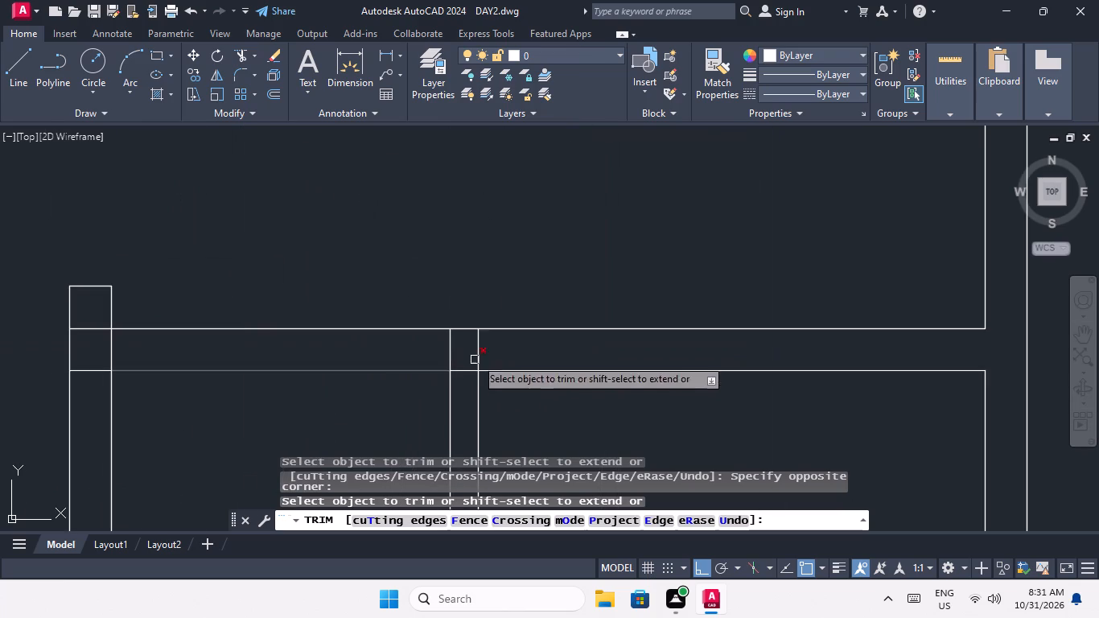
scroll(468, 336, up, 2)
drag(515, 344, 455, 352)
click(405, 362)
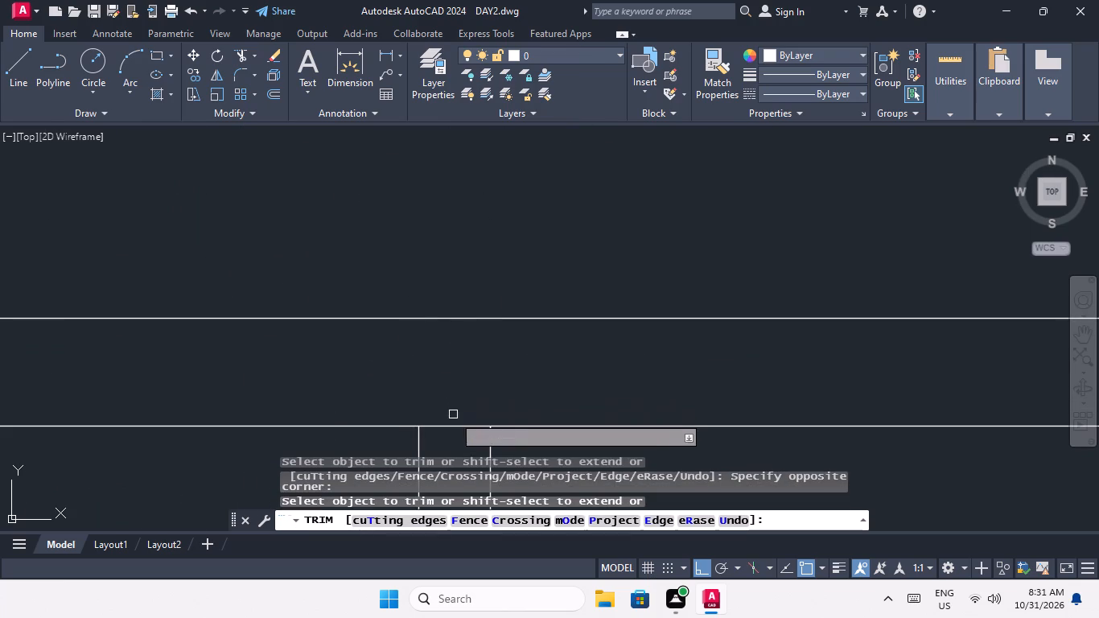
drag(460, 446, 452, 420)
click(443, 375)
Trim the overlapping lines where the same cross wall meets the right corridor wall beside the entrance.
scroll(442, 369, down, 4)
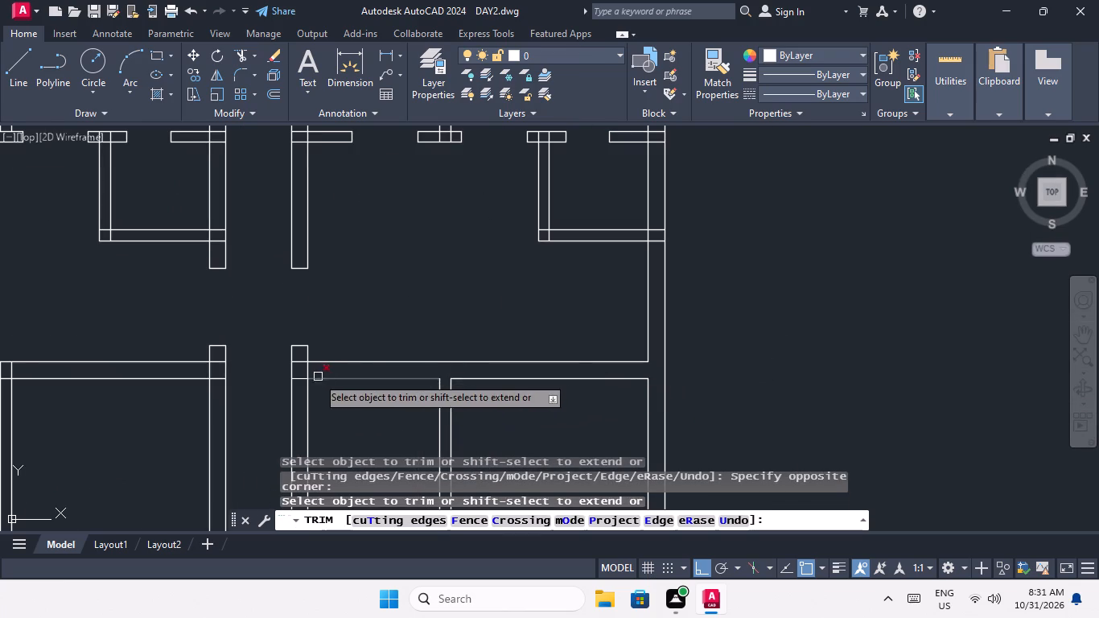
scroll(297, 369, up, 3)
middle_drag(363, 377, 478, 324)
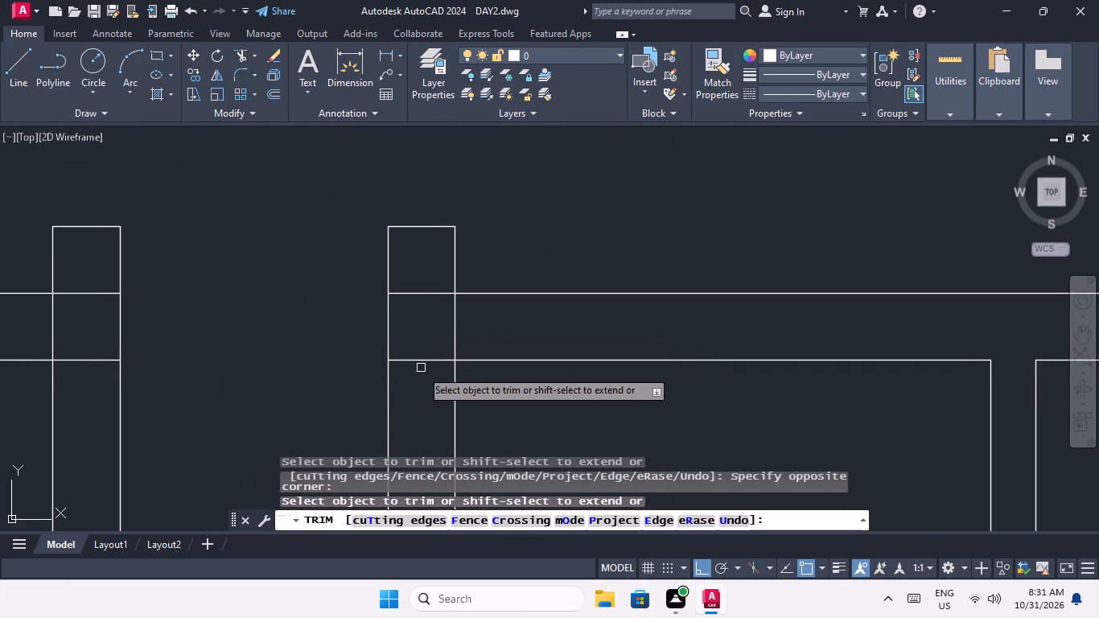
drag(424, 377, 418, 360)
drag(404, 271, 408, 283)
drag(481, 308, 467, 322)
click(447, 330)
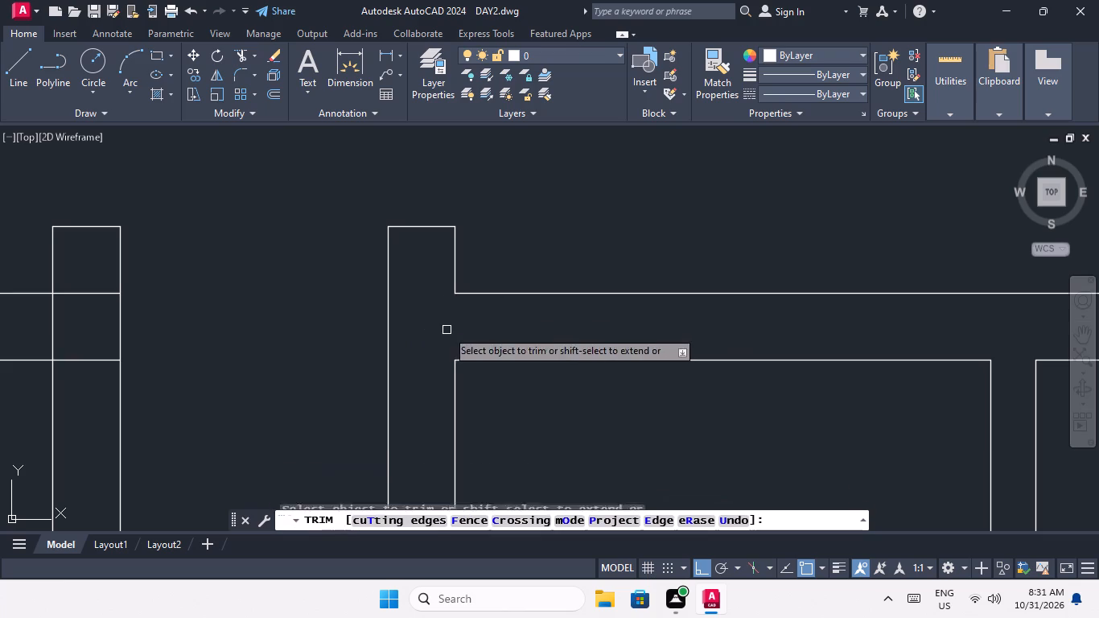
Trim the overlapping lines where the left-hand cross wall of the same row meets the left corridor wall.
scroll(442, 278, down, 4)
scroll(383, 281, up, 4)
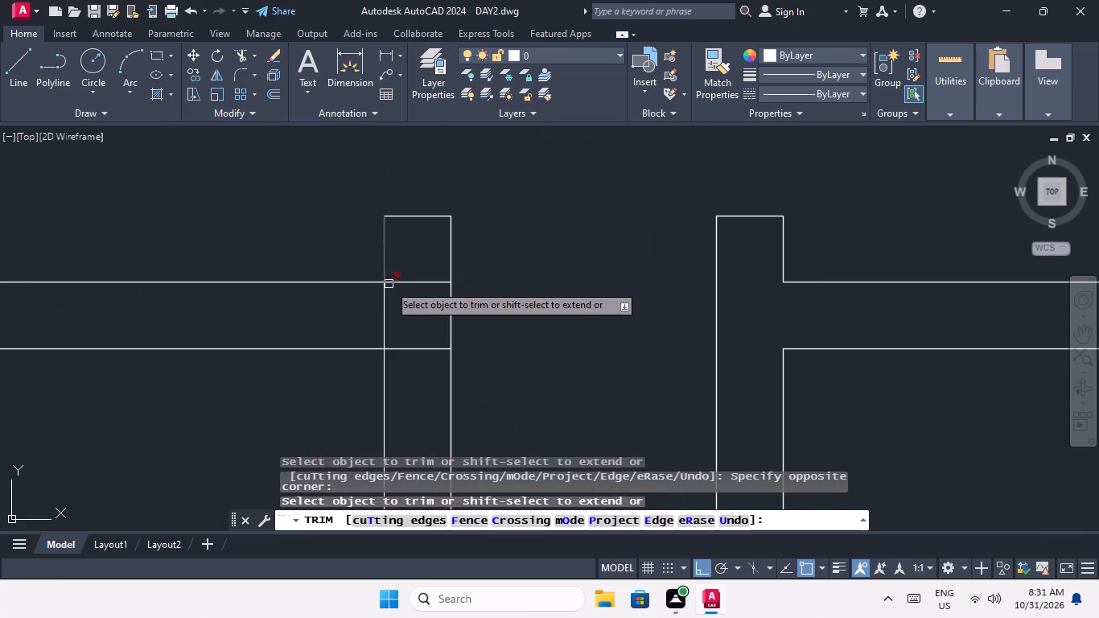
click(425, 355)
drag(409, 261, 405, 274)
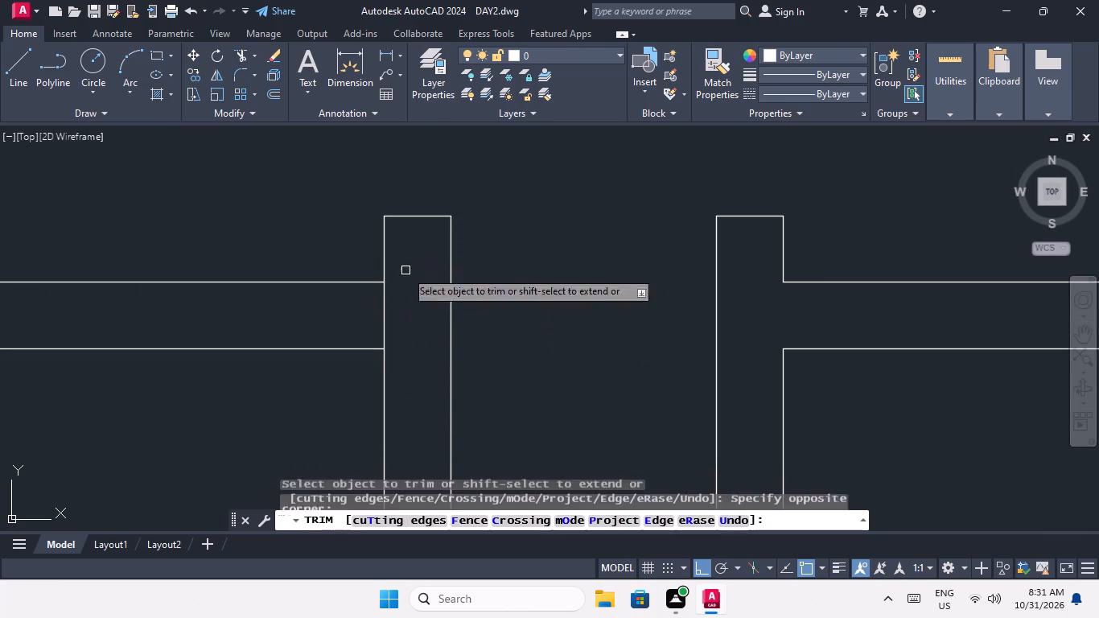
drag(405, 274, 405, 270)
drag(410, 298, 348, 316)
click(342, 315)
Trim the overlapping lines where the left-hand unit's vertical room partition meets the cross wall.
scroll(347, 310, down, 3)
middle_drag(307, 348, 438, 355)
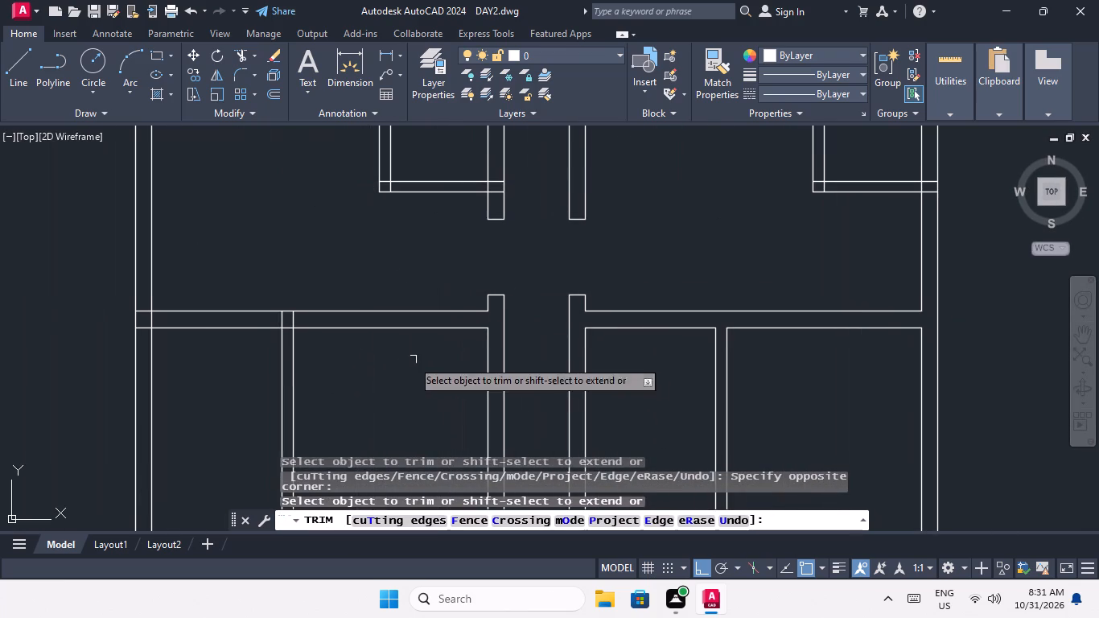
scroll(265, 318, up, 4)
drag(463, 312, 401, 351)
click(345, 346)
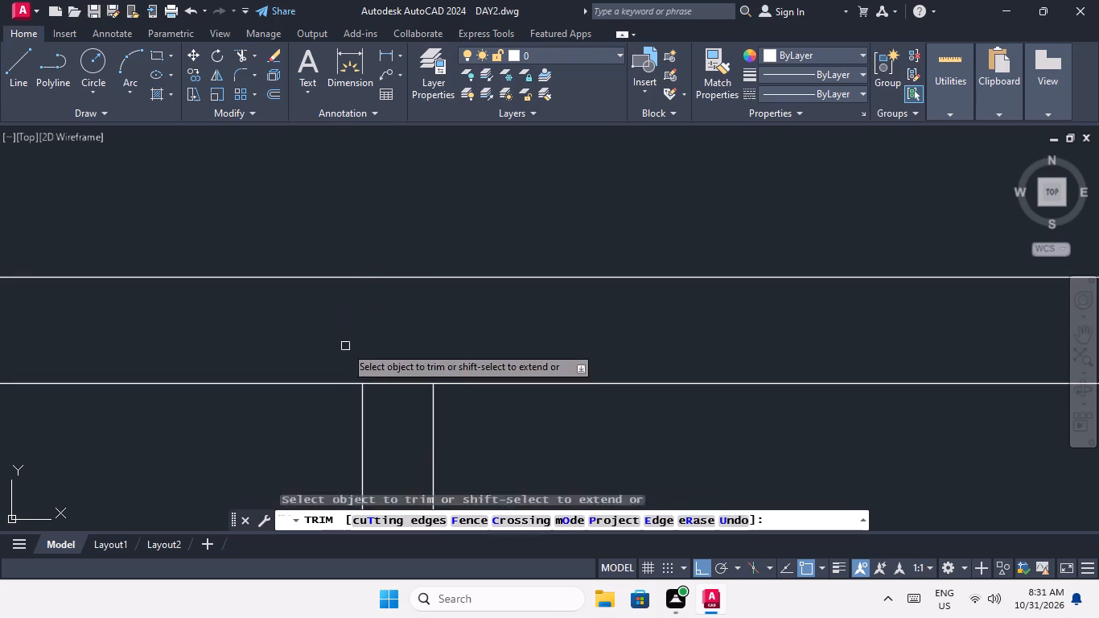
drag(410, 404, 403, 384)
click(393, 349)
Trim the overlapping lines where the left-hand cross wall meets the left outer wall.
scroll(401, 338, down, 4)
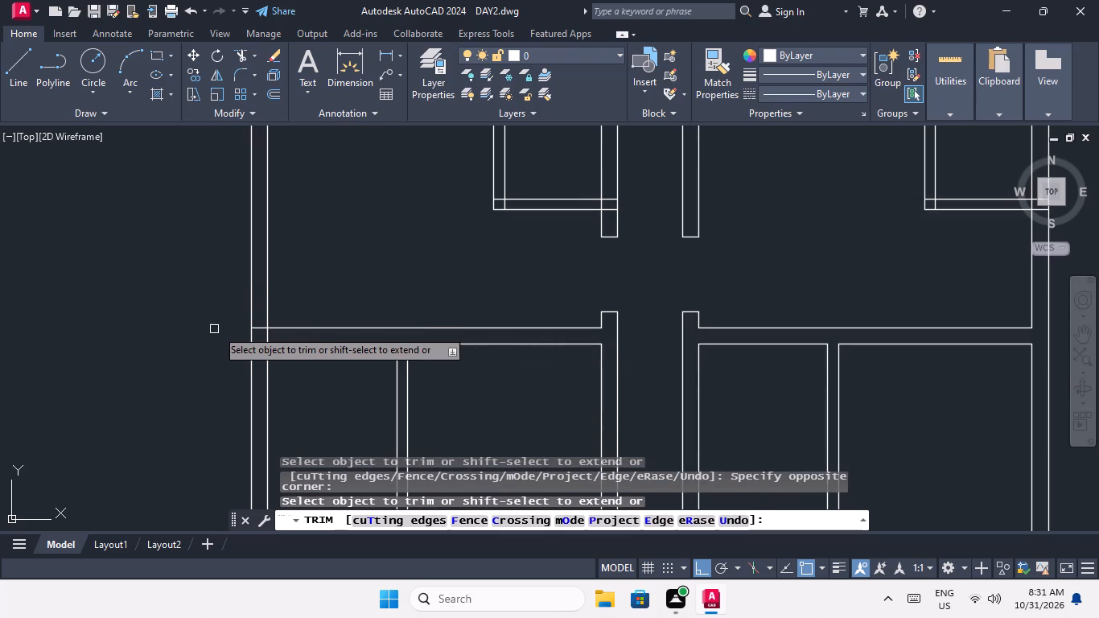
scroll(277, 332, up, 4)
drag(240, 355, 210, 369)
click(187, 377)
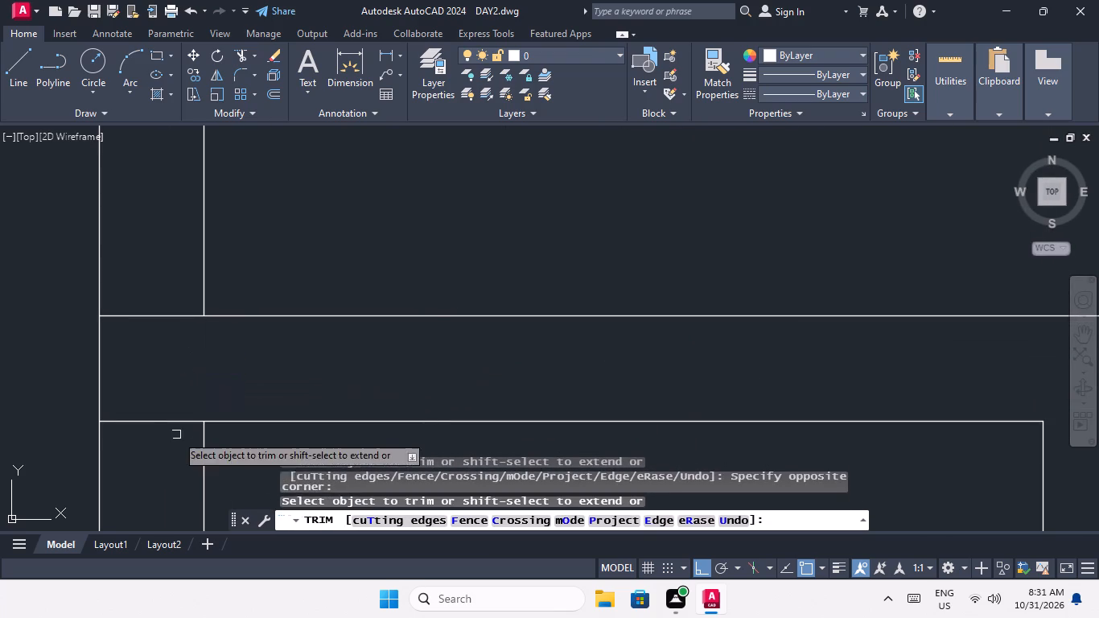
drag(175, 443, 169, 392)
click(162, 276)
In the right-hand unit above that cross wall, trim the overlapping lines where the corner-room lower partition meets the outer wall.
scroll(161, 275, down, 4)
scroll(278, 299, down, 3)
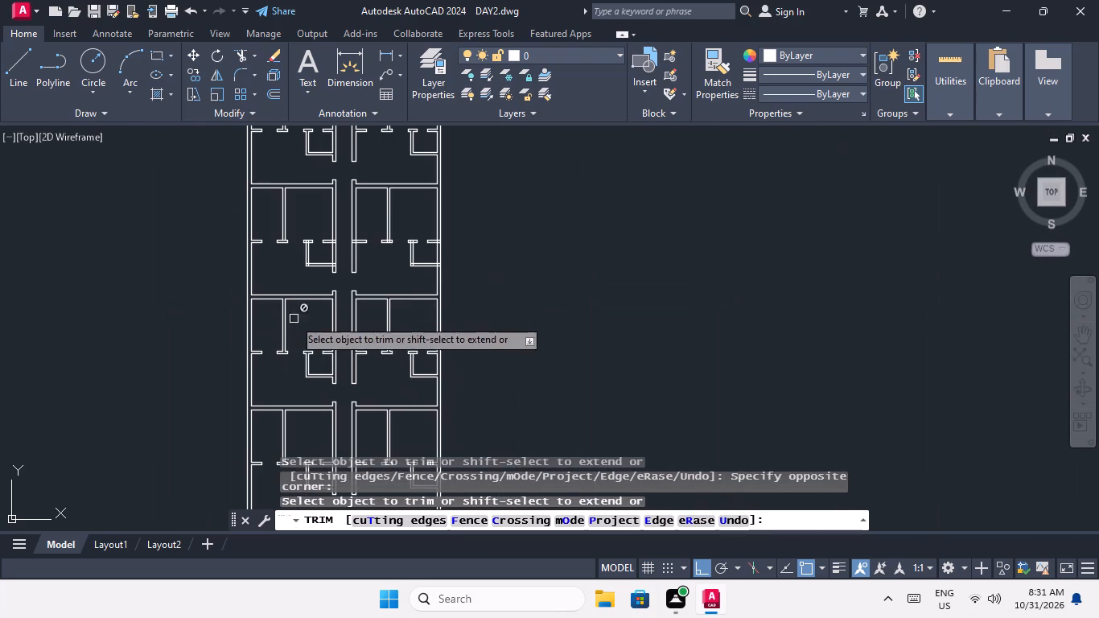
middle_drag(540, 295, 536, 340)
scroll(421, 305, up, 3)
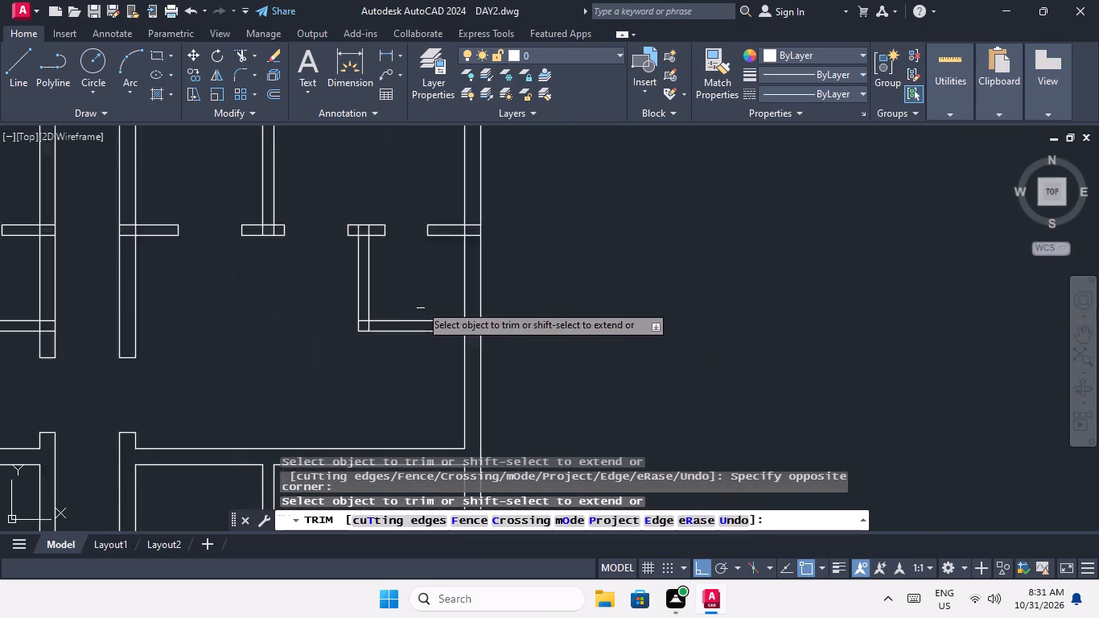
scroll(420, 304, up, 2)
scroll(531, 355, up, 3)
middle_drag(568, 381, 323, 246)
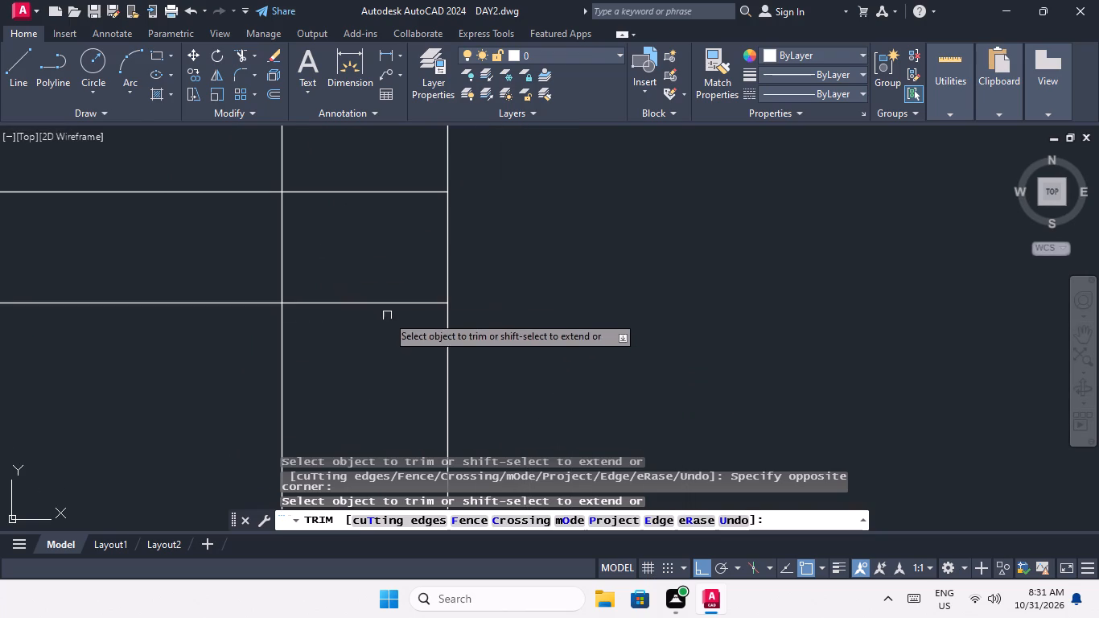
drag(391, 323, 373, 297)
drag(324, 167, 325, 191)
drag(328, 210, 307, 227)
click(265, 244)
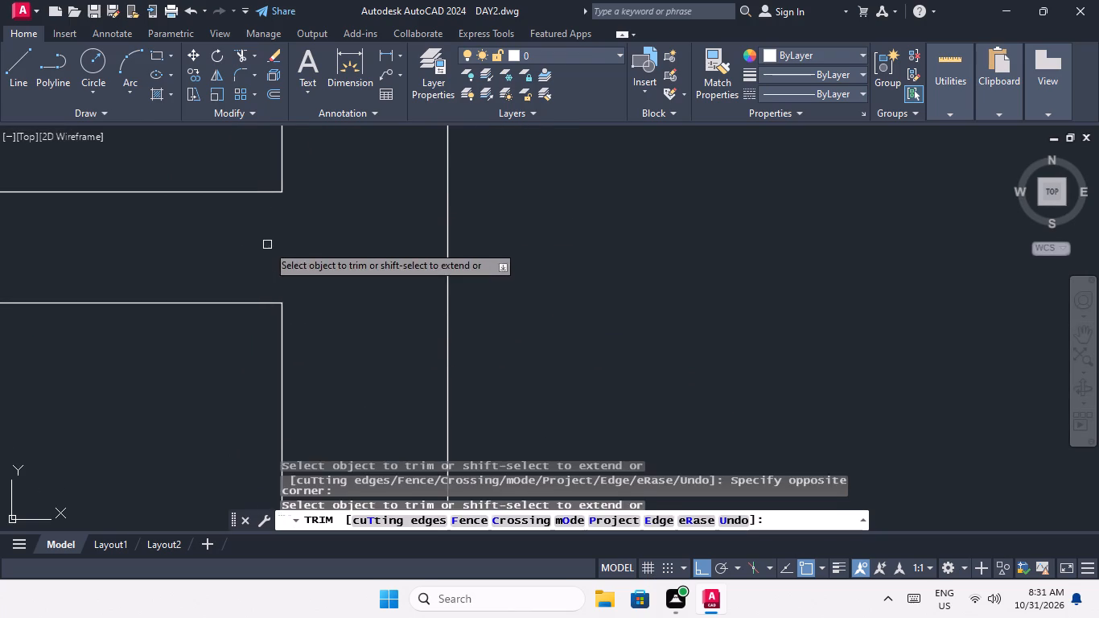
Trim the overlapping lines at the corner where the same unit's corner-room vertical and lower partitions meet.
scroll(273, 240, down, 4)
middle_drag(229, 267, 457, 329)
scroll(344, 296, up, 4)
drag(414, 332, 323, 352)
click(323, 352)
click(328, 350)
click(317, 272)
Trim the overlapping lines where the same unit's corner-room vertical partition meets the short wall segment above it.
scroll(321, 276, down, 5)
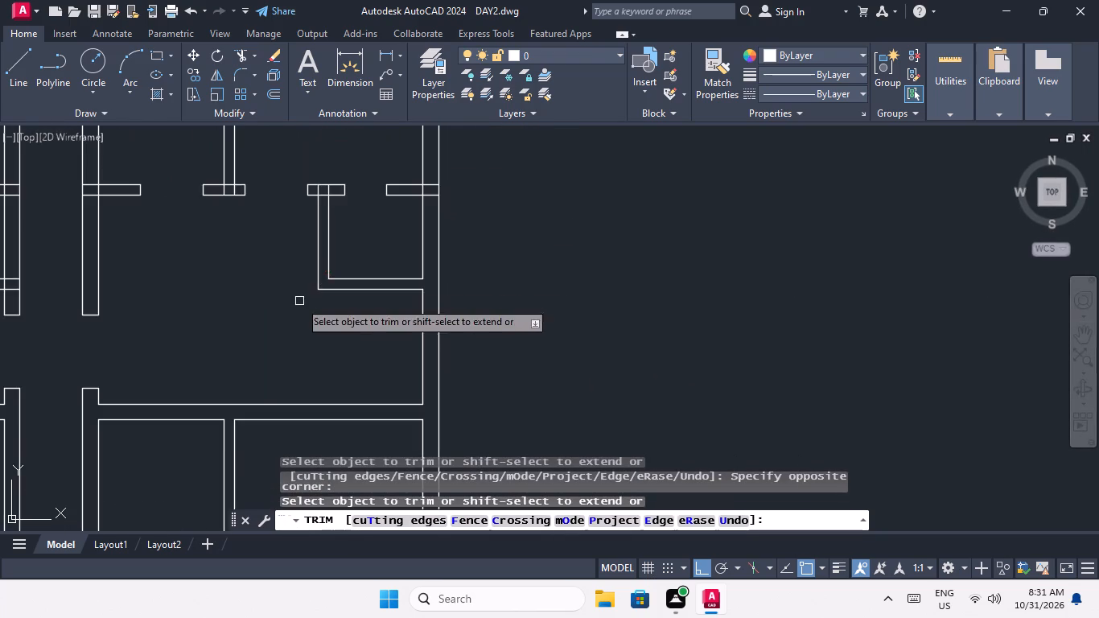
middle_drag(298, 304, 340, 421)
scroll(368, 304, up, 6)
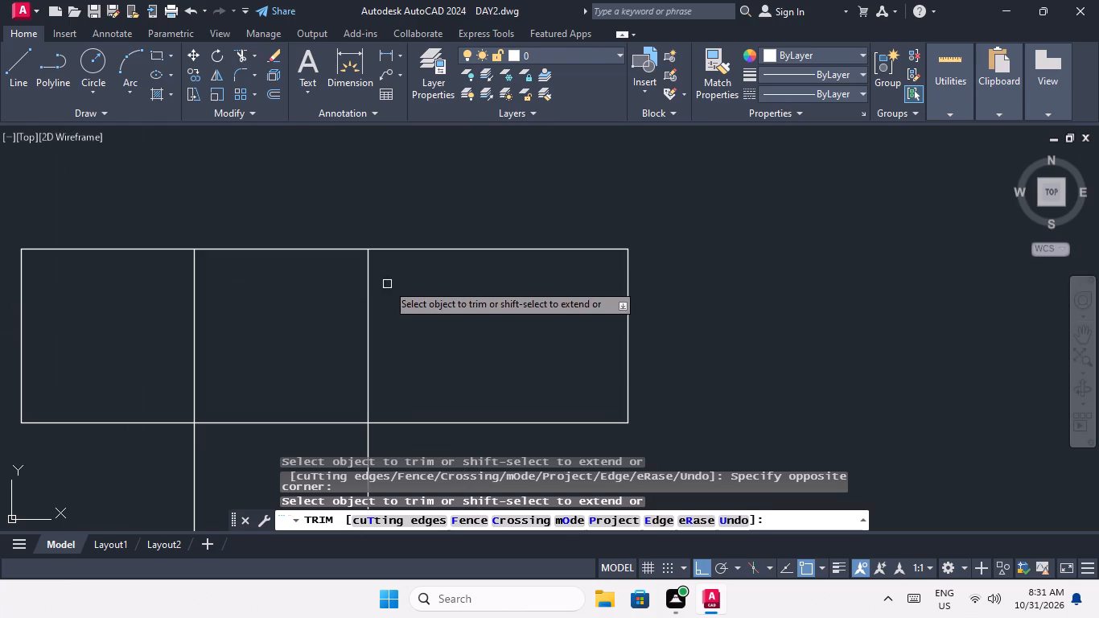
drag(387, 283, 307, 311)
click(141, 276)
drag(273, 439, 267, 424)
click(257, 379)
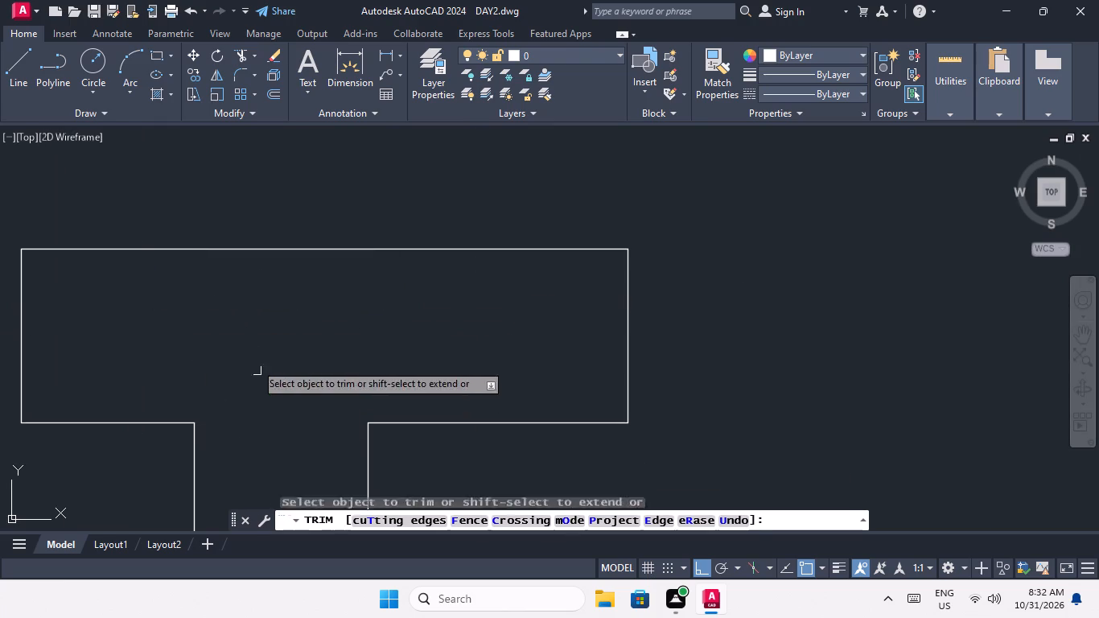
Trim the overlapping lines where the same unit's door-opening partition meets the right outer wall.
scroll(250, 330, down, 4)
scroll(536, 307, up, 2)
drag(530, 412, 519, 388)
click(508, 307)
drag(490, 346, 468, 362)
click(444, 368)
Trim the overlapping lines where the same unit's vertical room partition meets the short wall segment between door openings.
scroll(459, 353, down, 5)
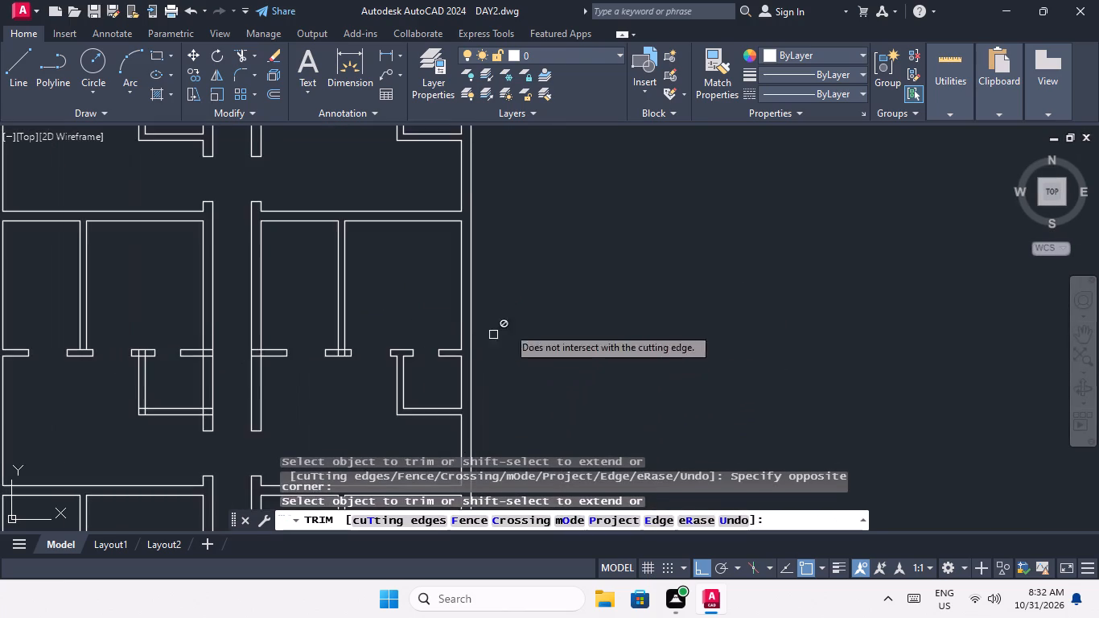
scroll(549, 302, down, 1)
scroll(416, 326, up, 7)
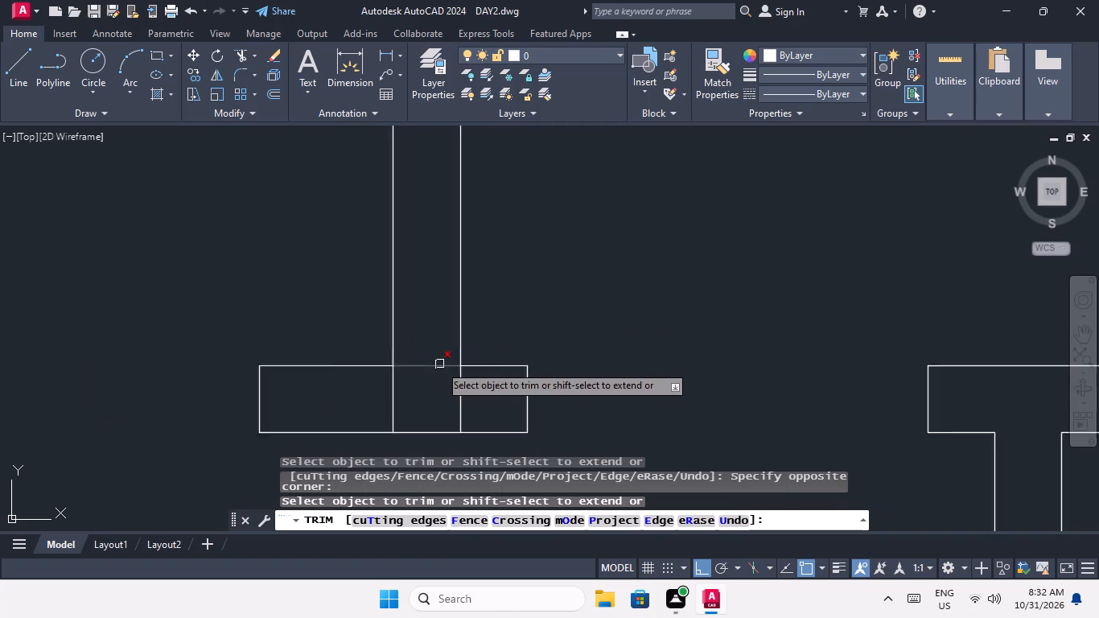
scroll(439, 366, up, 2)
middle_drag(439, 373, 439, 249)
drag(541, 314, 324, 338)
drag(23, 336, 31, 336)
drag(290, 317, 282, 294)
click(268, 218)
scroll(278, 237, down, 5)
middle_drag(239, 290, 439, 309)
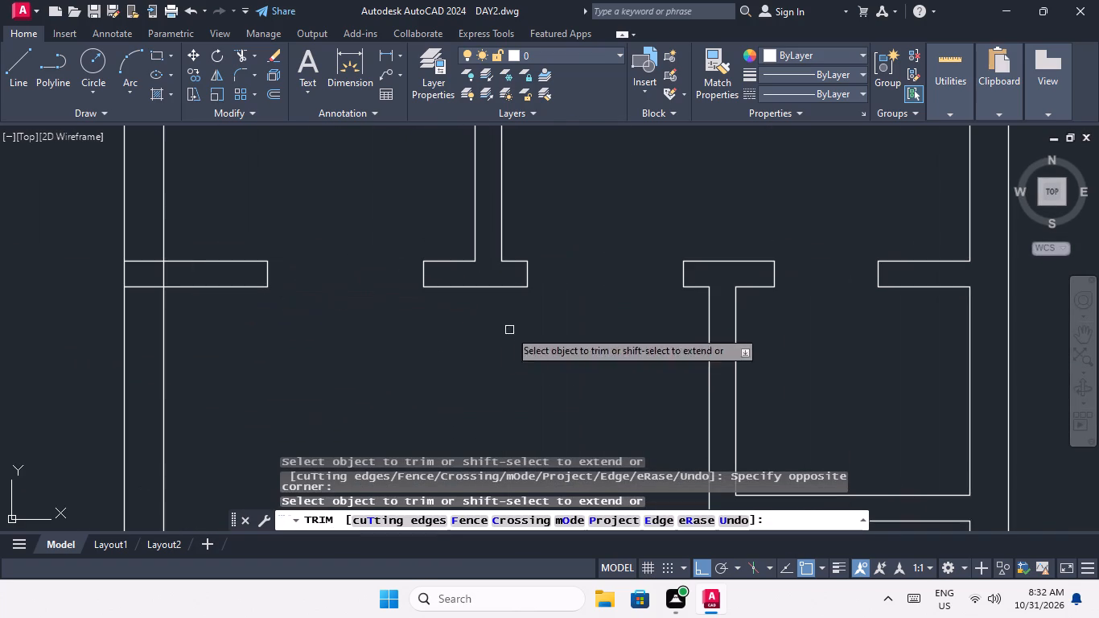
Trim the overlapping lines where the same unit's door-opening partition meets the corridor's right wall.
middle_drag(217, 319, 352, 310)
scroll(279, 266, up, 3)
drag(291, 340, 271, 282)
drag(247, 150, 247, 164)
drag(390, 238, 351, 253)
click(324, 270)
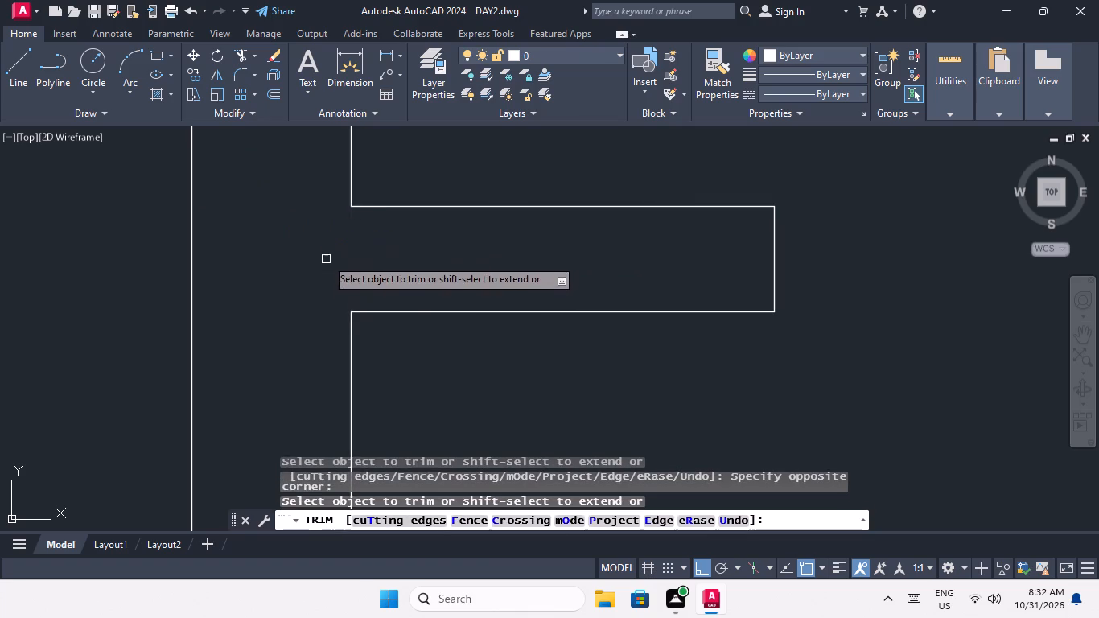
Trim the overlapping lines where the door-opening partition of the left unit in the same row meets the corridor's left wall.
scroll(326, 257, down, 5)
middle_drag(356, 282, 417, 296)
scroll(289, 274, up, 3)
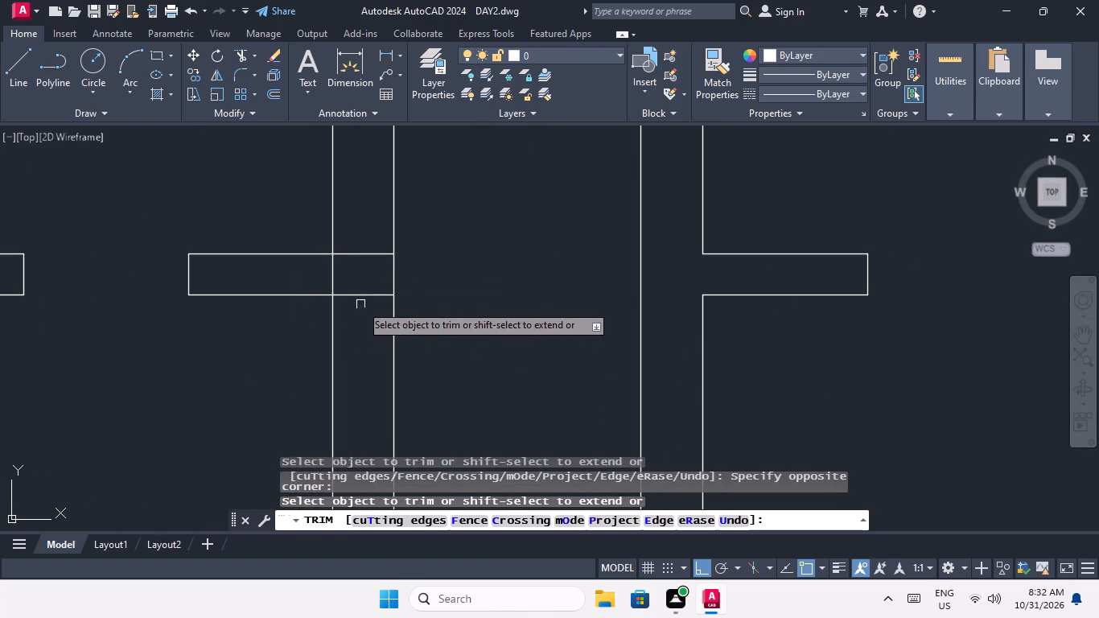
click(360, 303)
drag(344, 236, 350, 252)
drag(347, 264, 336, 276)
click(319, 282)
scroll(324, 268, down, 4)
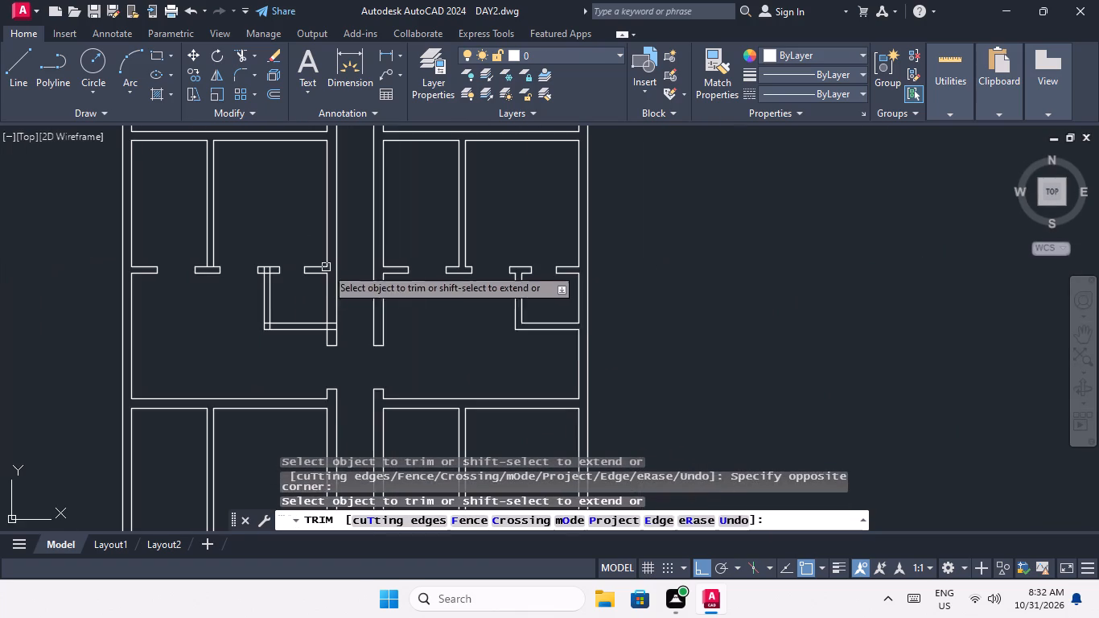
Trim the corridor wall line where the left unit's corner-room lower partition meets it.
scroll(332, 330, up, 5)
drag(323, 375, 318, 357)
click(307, 267)
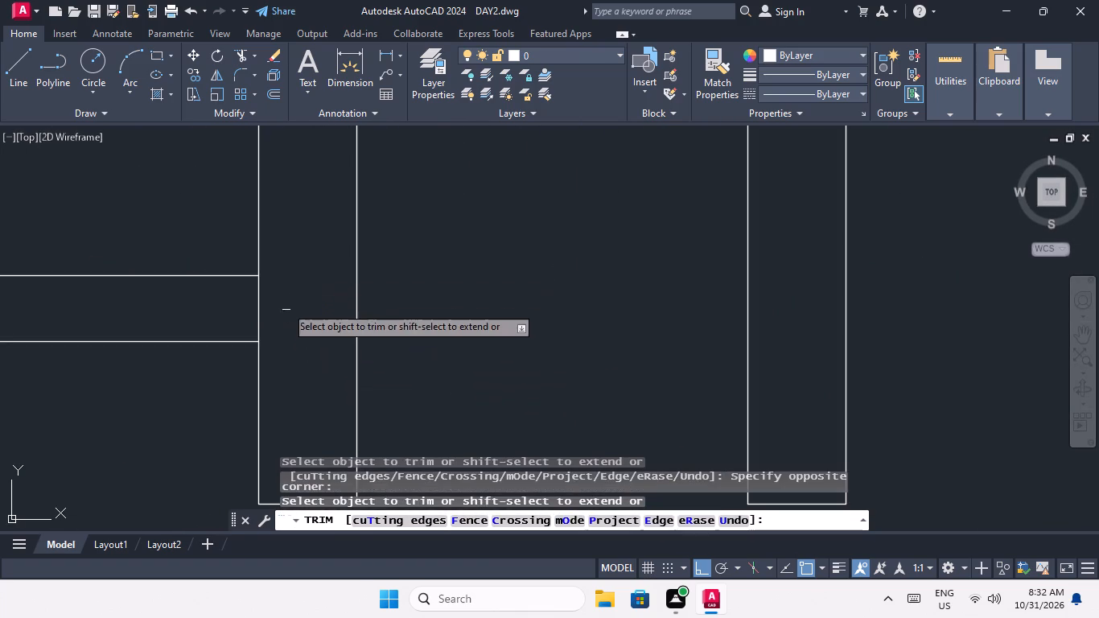
drag(289, 294, 282, 300)
click(257, 307)
Trim the overlapping lines at the corner where the left unit's corner-room vertical and lower partitions meet.
scroll(278, 302, down, 4)
scroll(173, 297, up, 5)
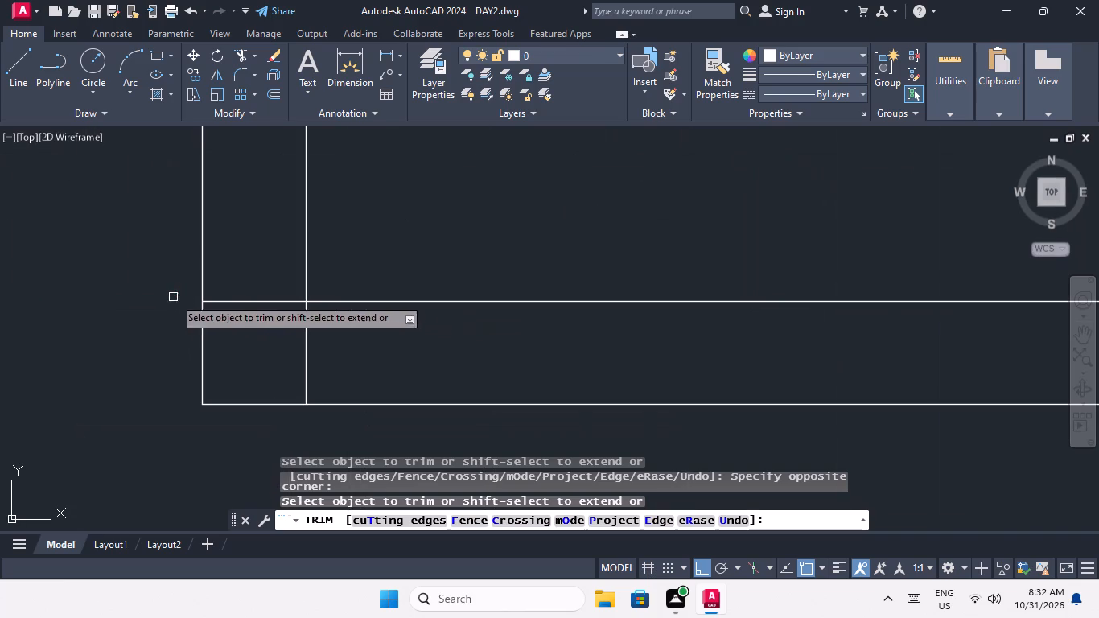
drag(340, 340, 284, 365)
click(261, 370)
drag(264, 352, 254, 323)
click(243, 277)
scroll(249, 273, down, 2)
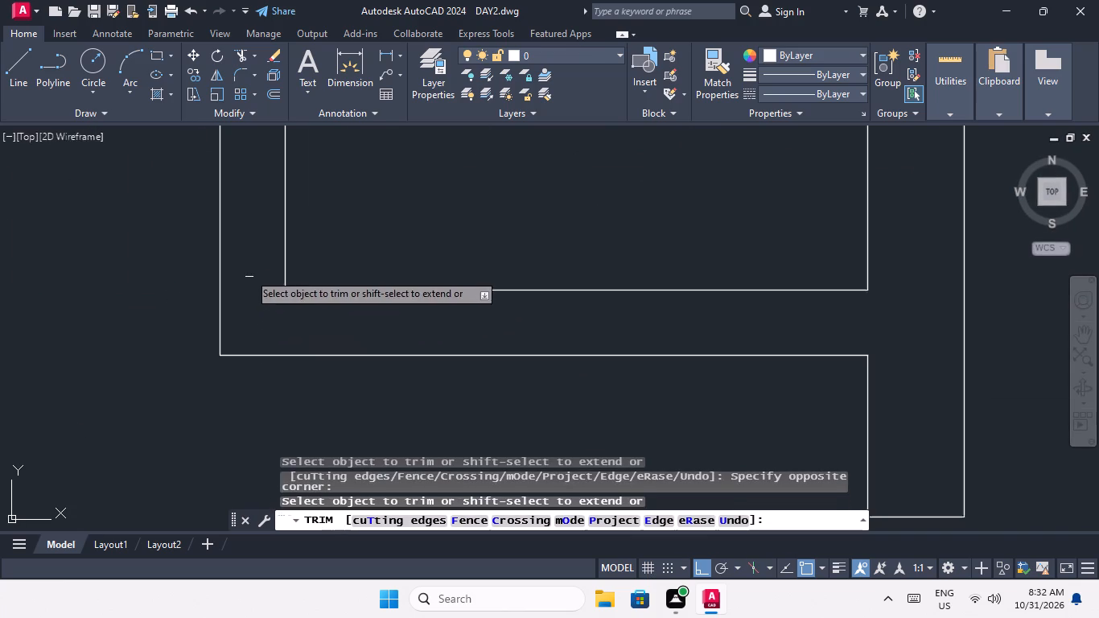
Trim the overlapping lines where the left unit's corner-room vertical partition meets the short wall segment above it.
scroll(249, 273, down, 2)
middle_drag(240, 306, 270, 366)
scroll(274, 198, up, 4)
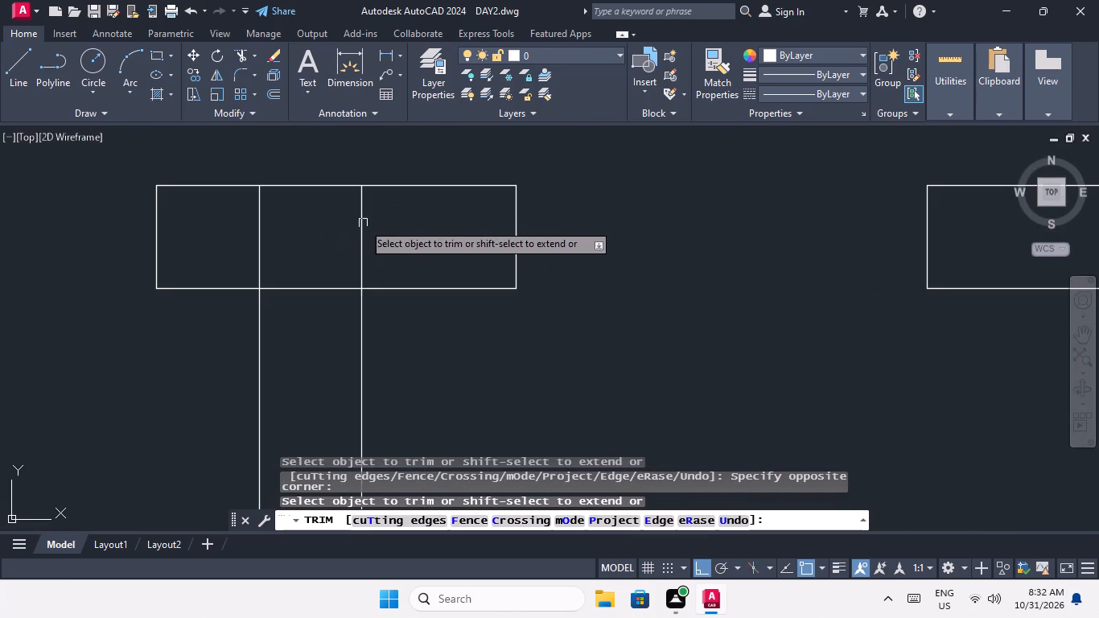
drag(385, 216, 327, 246)
click(243, 237)
drag(313, 318, 298, 282)
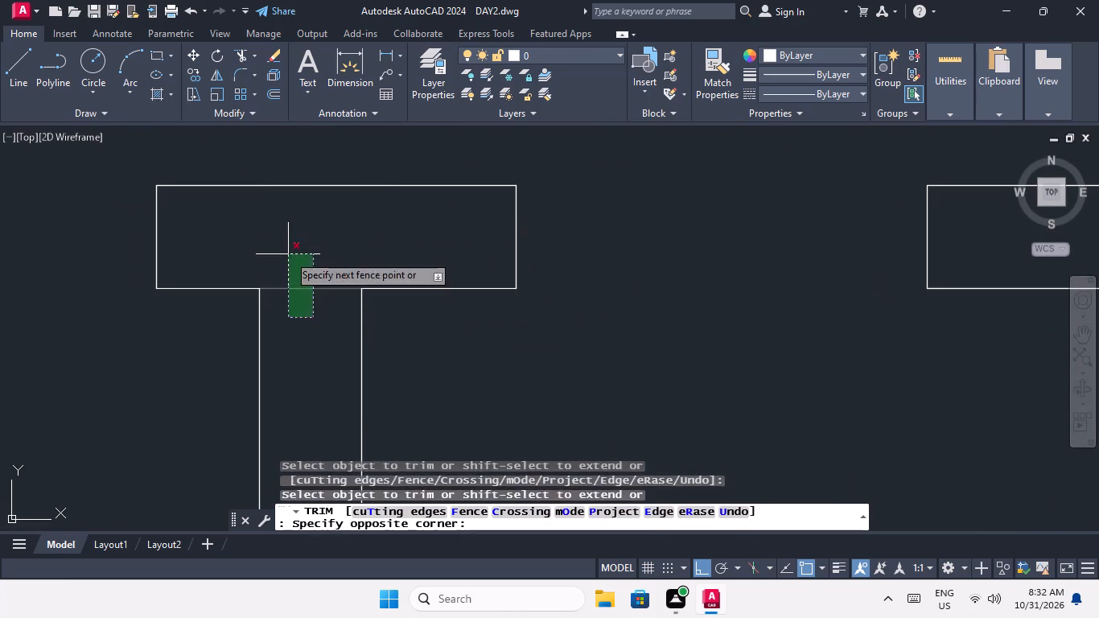
click(288, 253)
Trim the line crossing the junction of the left unit's vertical room partition and the short wall segment below it, and end trimming.
scroll(296, 234, down, 5)
middle_drag(229, 289, 270, 291)
scroll(238, 278, down, 2)
middle_drag(237, 279, 239, 300)
scroll(239, 300, up, 1)
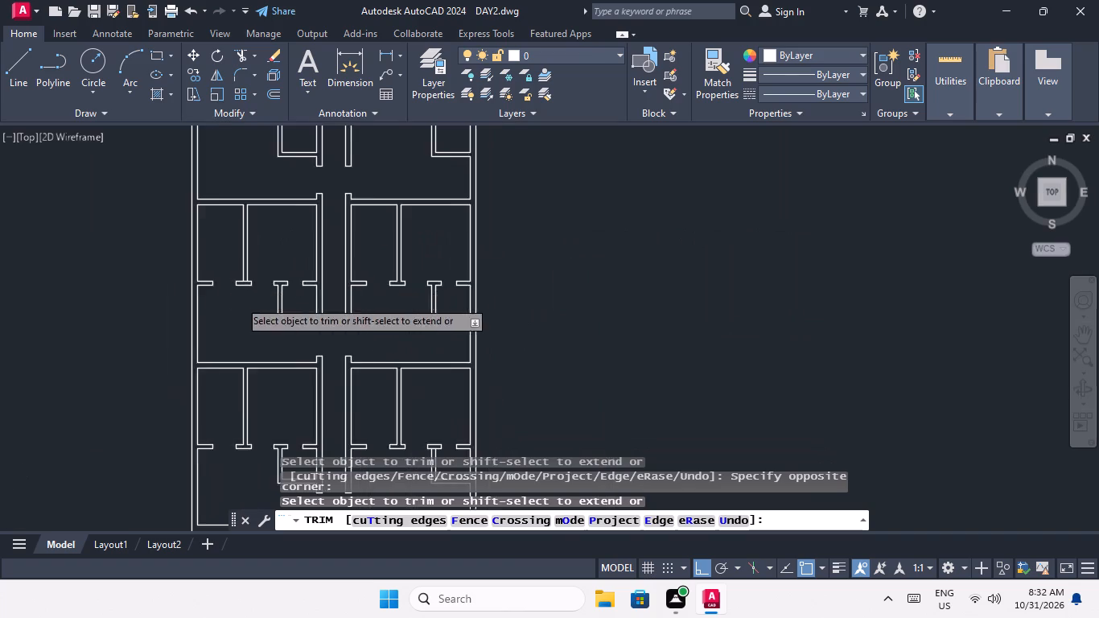
scroll(245, 270, up, 6)
drag(311, 244, 293, 220)
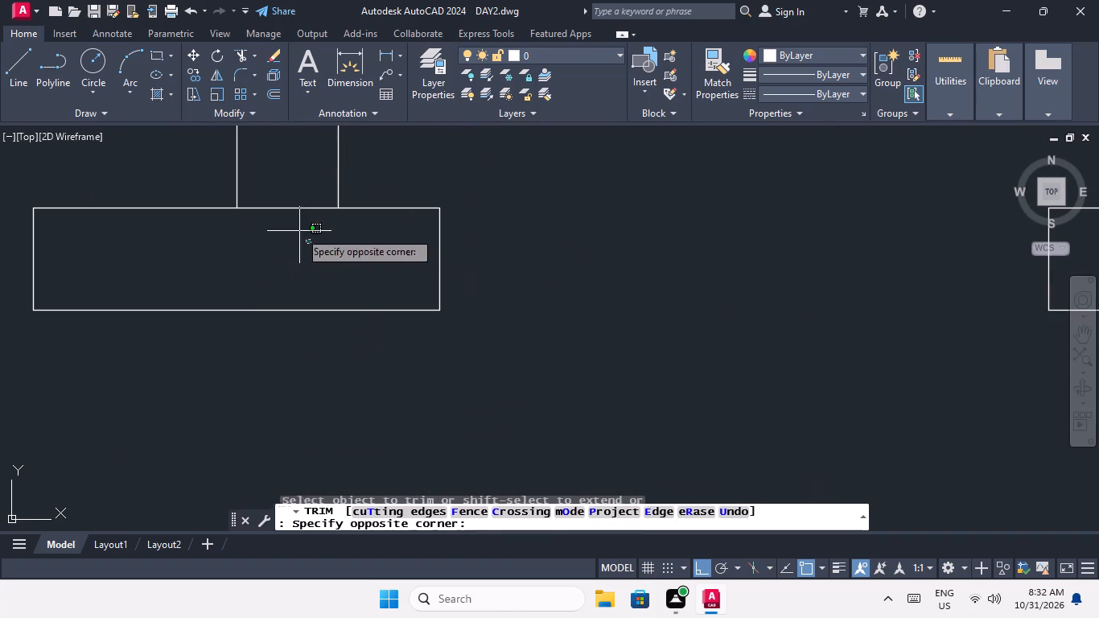
drag(272, 150, 272, 159)
scroll(273, 215, down, 5)
middle_drag(307, 317, 320, 225)
scroll(310, 241, down, 3)
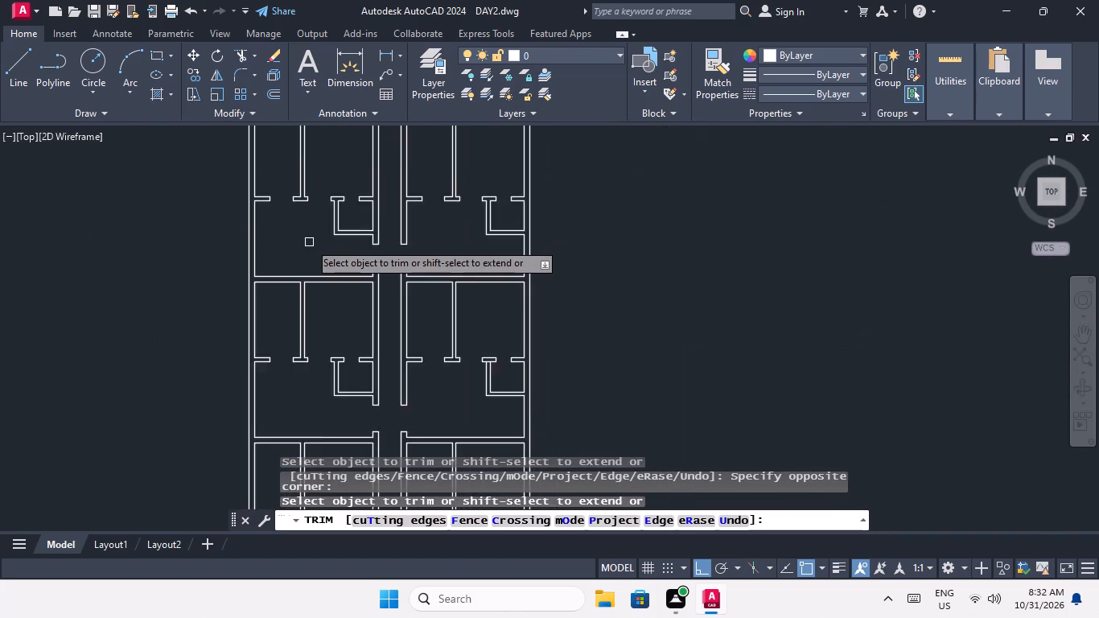
middle_drag(555, 243, 539, 344)
scroll(539, 346, down, 1)
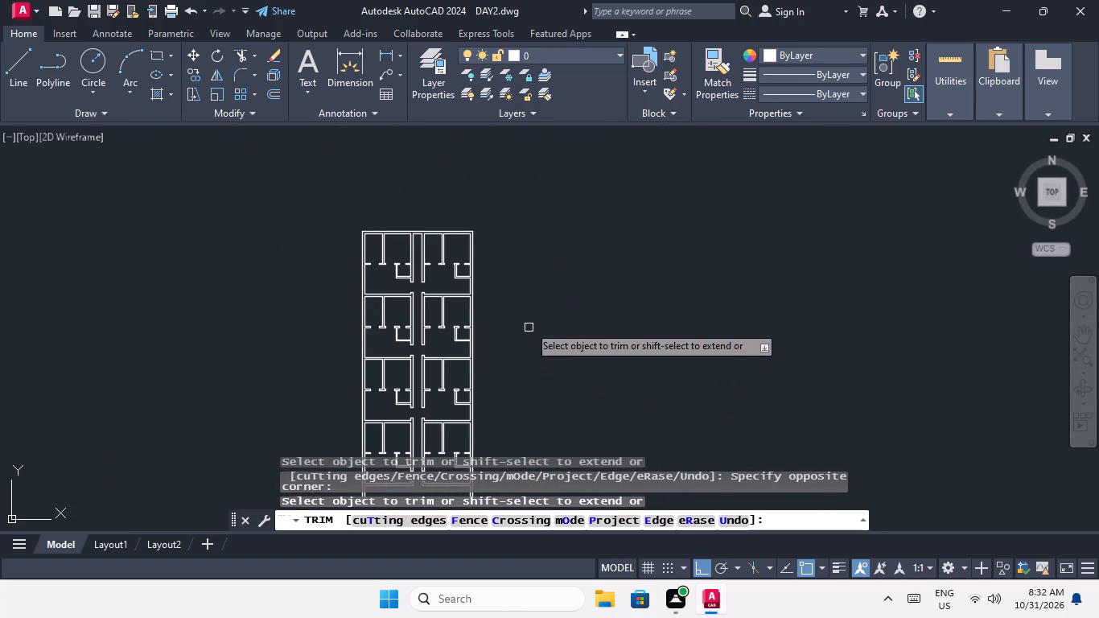
scroll(422, 275, up, 5)
middle_drag(918, 293, 850, 331)
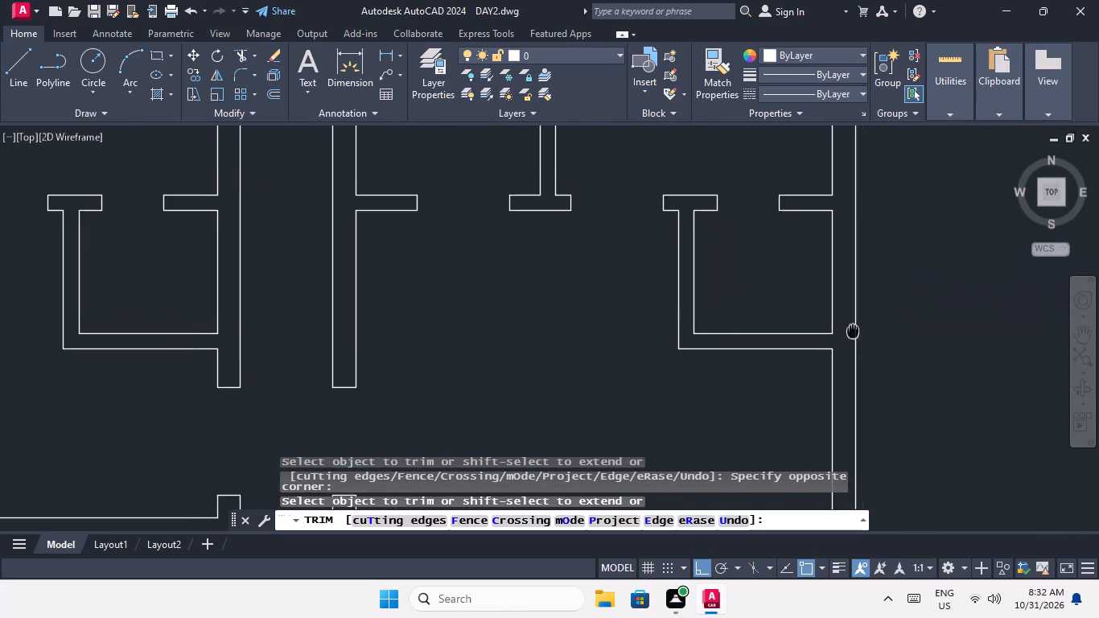
middle_drag(850, 331, 826, 338)
key(Escape)
key(Escape)
Examine the wall junctions of the cleaned floor plan and of its partly trimmed copy.
scroll(540, 270, down, 3)
middle_drag(542, 281, 436, 223)
scroll(408, 254, down, 3)
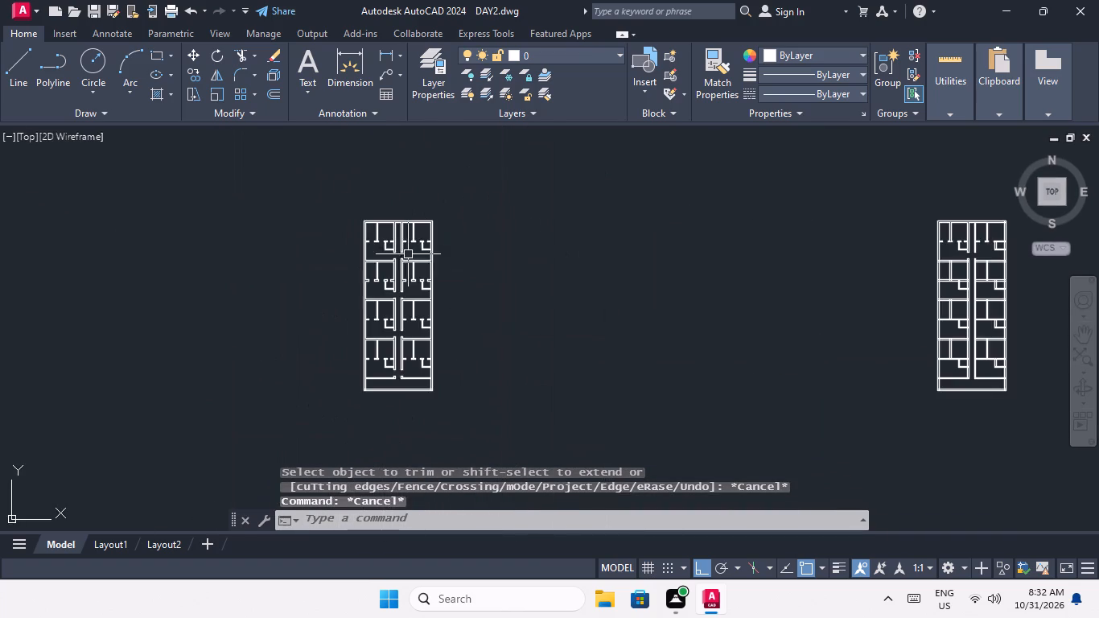
middle_drag(415, 272, 305, 245)
middle_drag(308, 269, 56, 251)
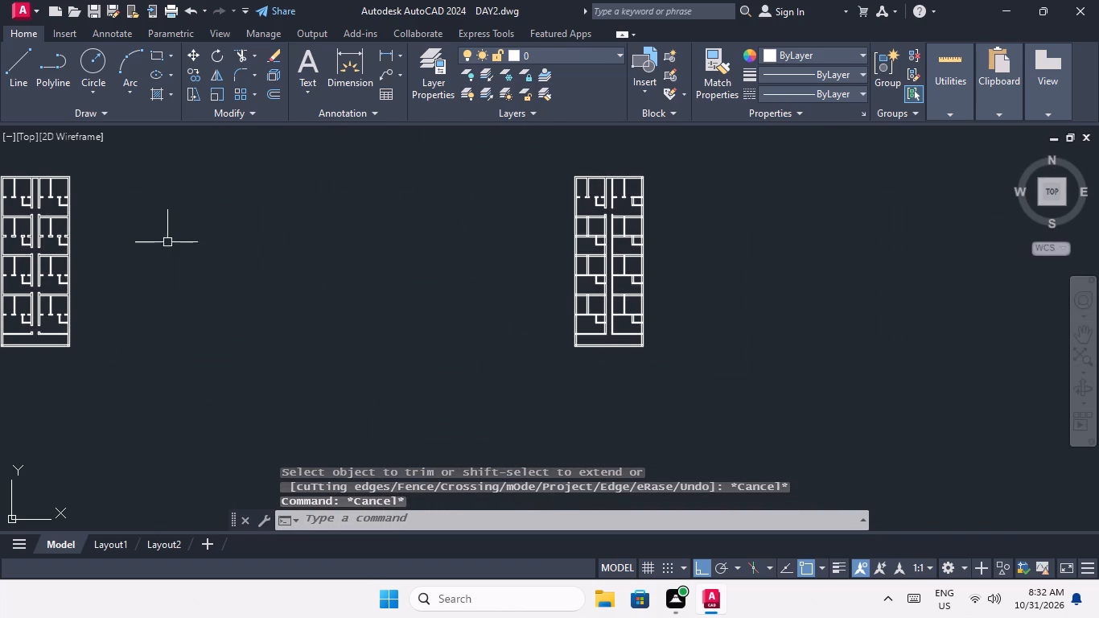
middle_drag(138, 333, 279, 336)
scroll(171, 237, up, 5)
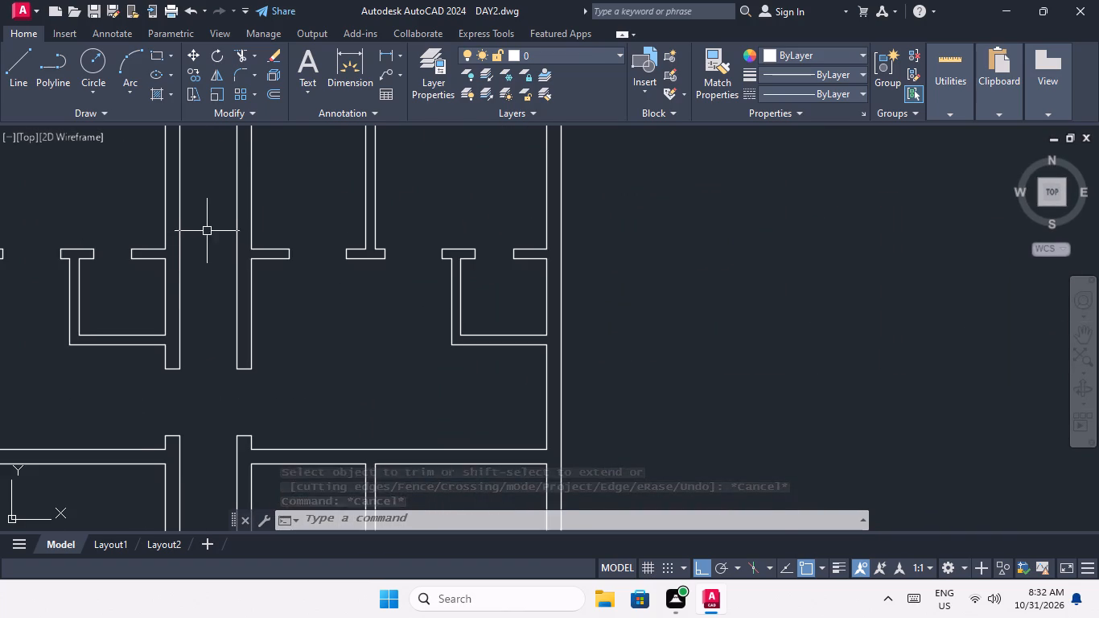
middle_click(207, 231)
scroll(206, 233, up, 1)
scroll(200, 242, down, 4)
middle_drag(216, 252, 216, 314)
scroll(220, 312, down, 2)
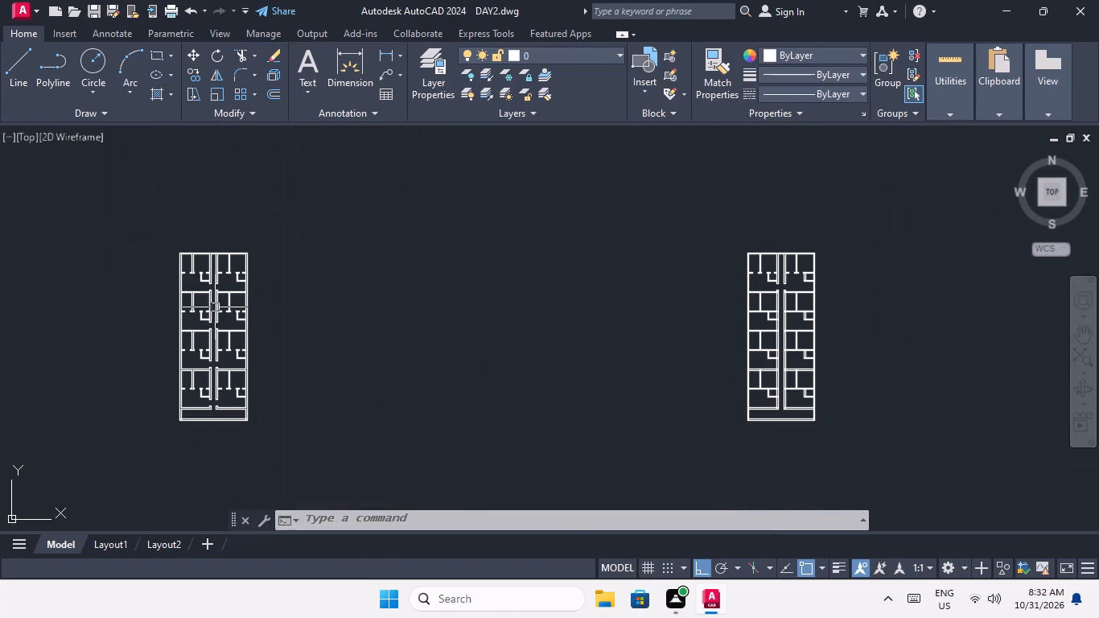
middle_drag(243, 270, 300, 257)
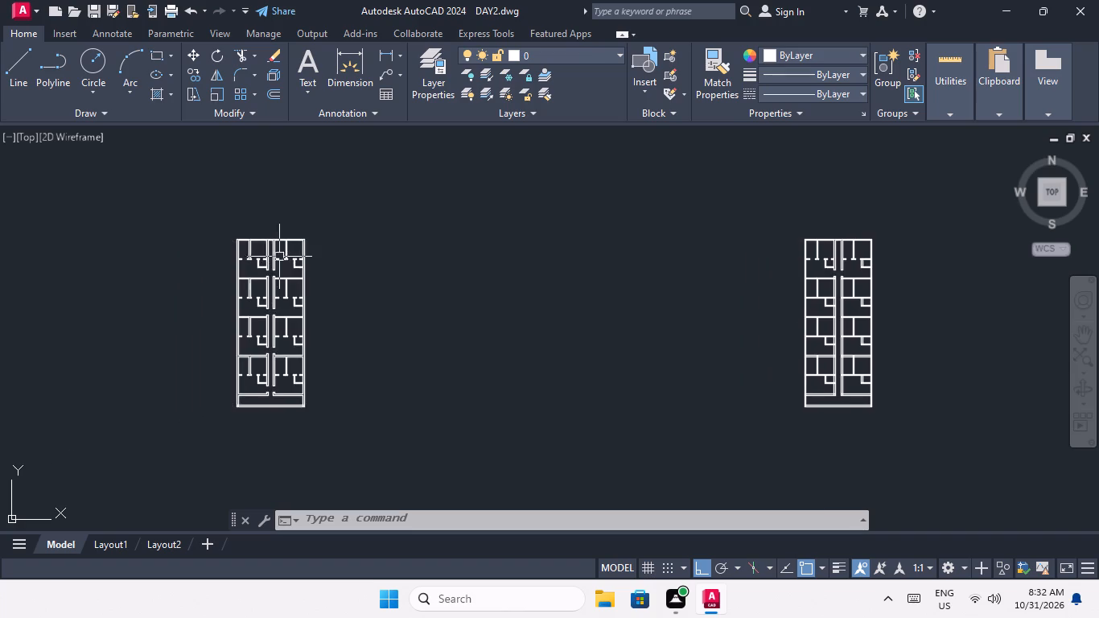
scroll(234, 270, up, 3)
scroll(343, 275, down, 3)
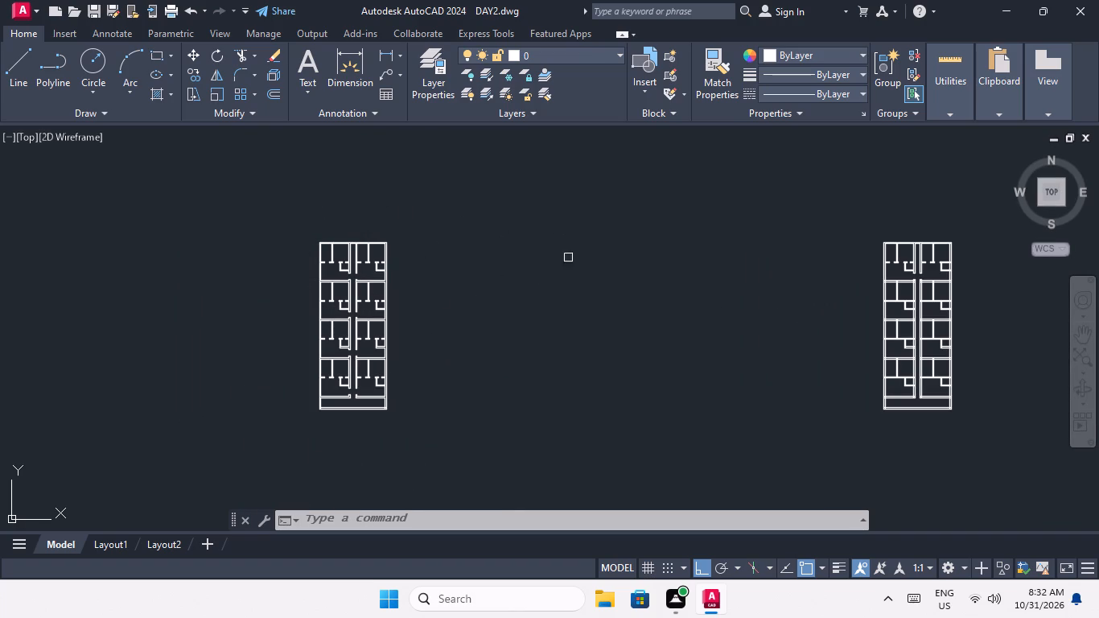
middle_drag(783, 330, 85, 234)
scroll(198, 181, up, 4)
middle_drag(213, 200, 196, 293)
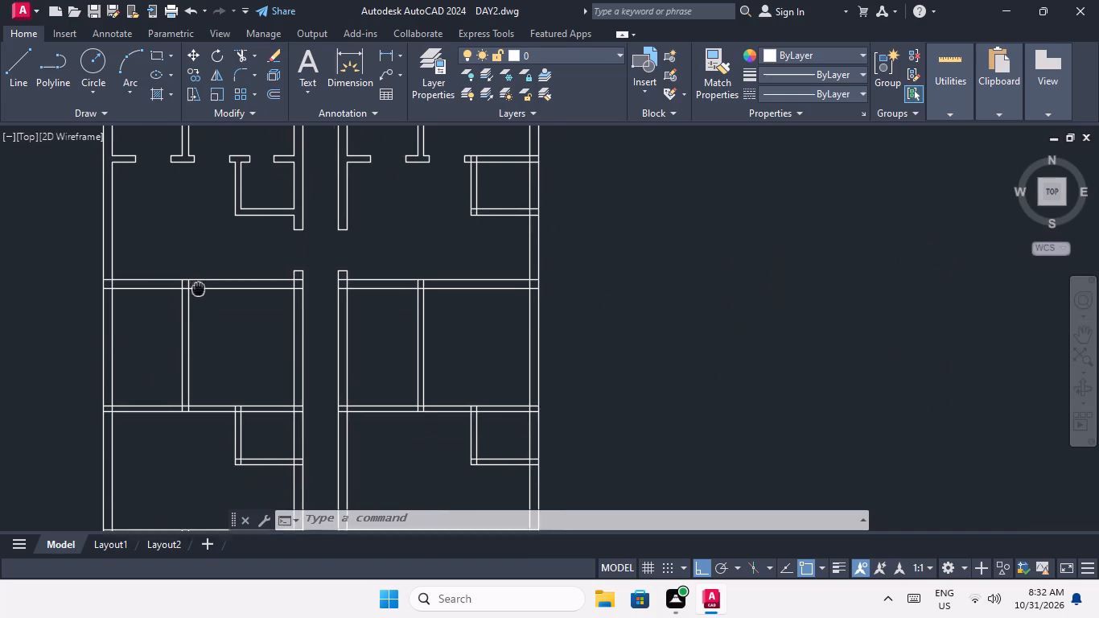
middle_drag(196, 293, 196, 313)
scroll(163, 224, down, 3)
scroll(171, 187, up, 2)
middle_drag(172, 191, 212, 217)
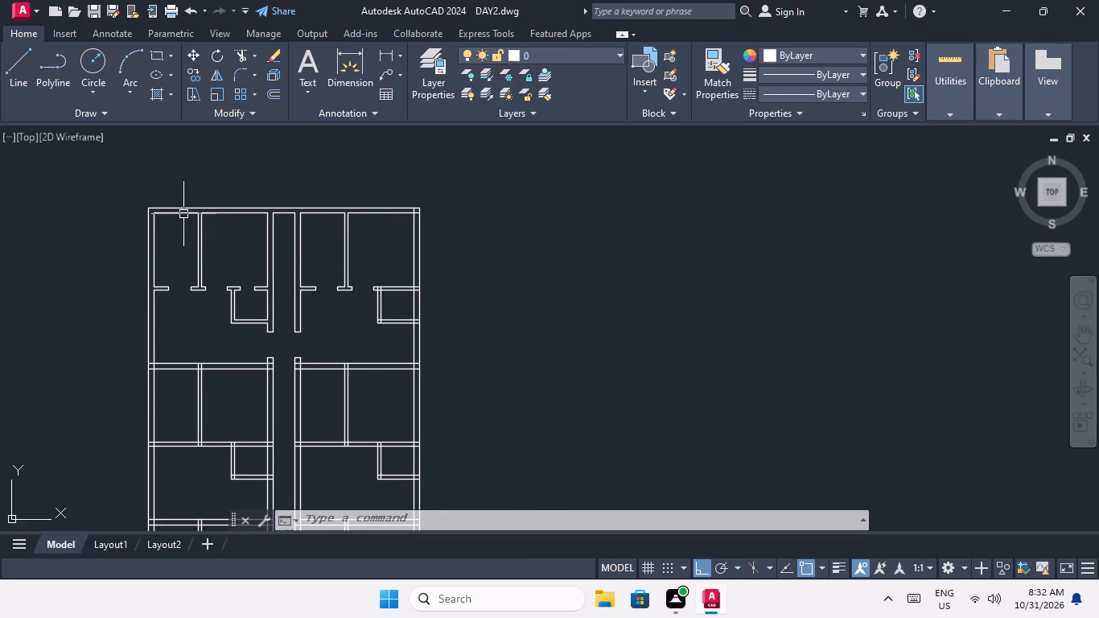
middle_drag(158, 211, 228, 216)
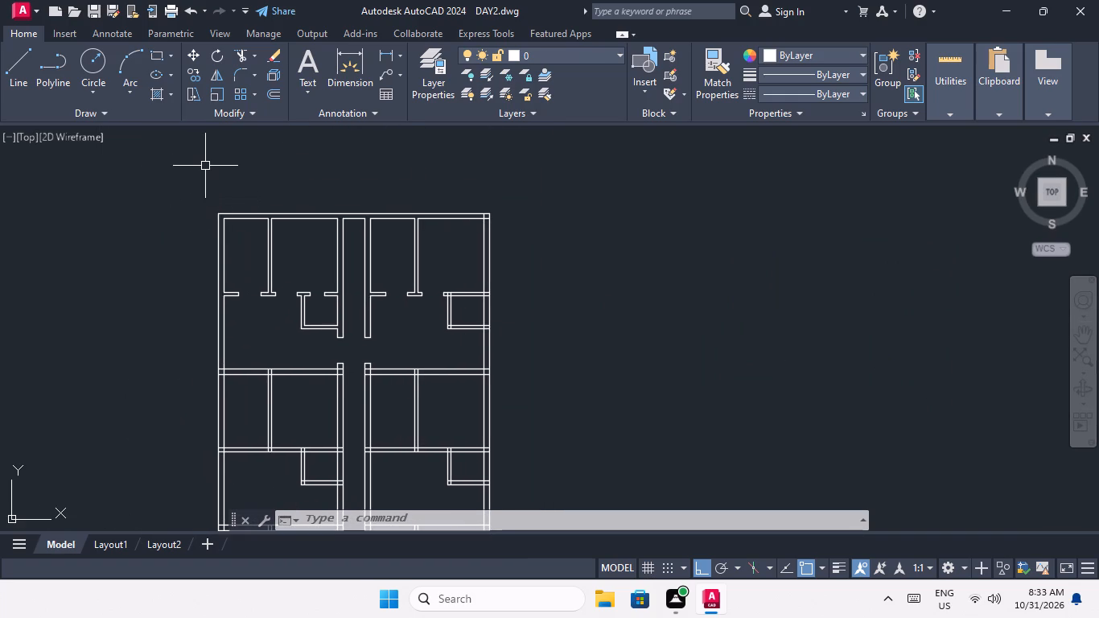
Move the partly trimmed floor plan copy by its upper-left outer corner, with Ortho off, to the right of the red grid drawing.
scroll(374, 222, down, 3)
drag(303, 191, 379, 231)
click(449, 402)
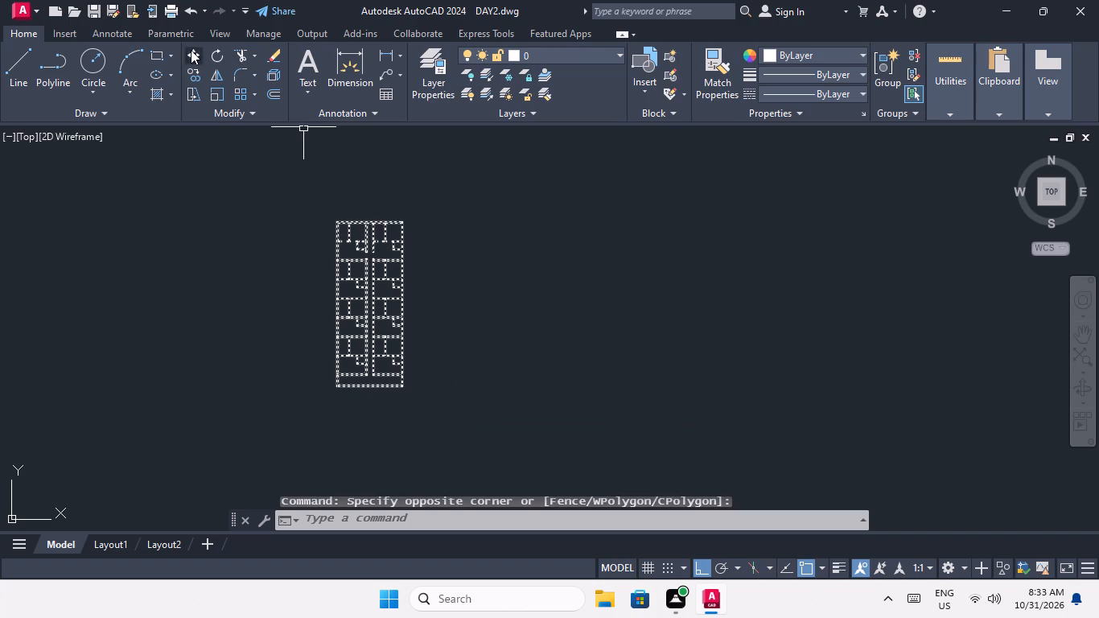
click(191, 51)
scroll(319, 216, up, 5)
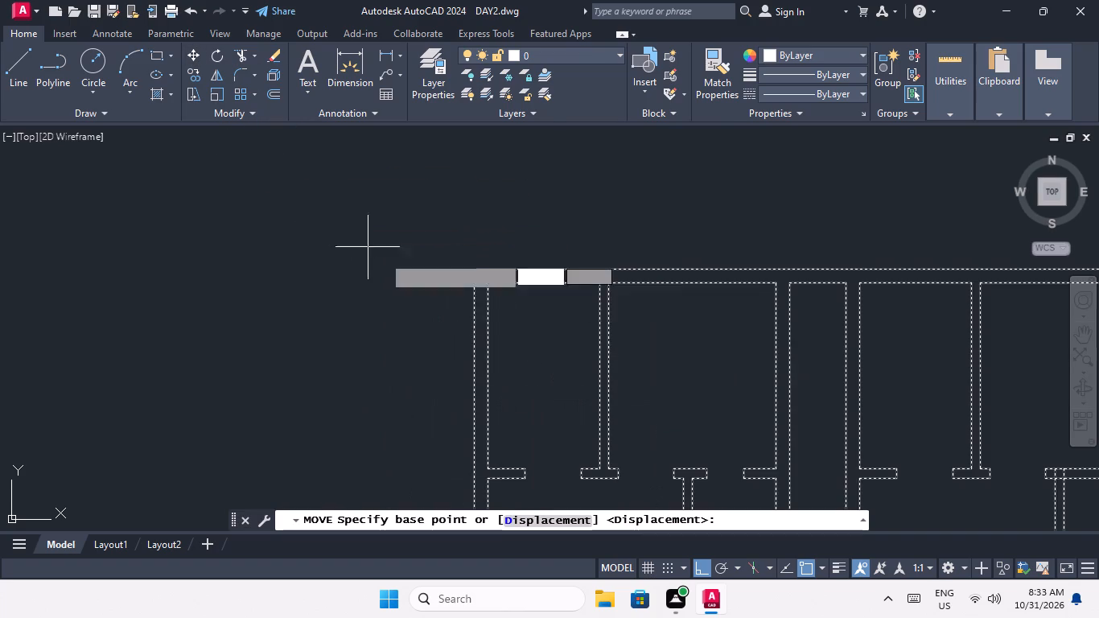
click(475, 266)
scroll(460, 256, down, 6)
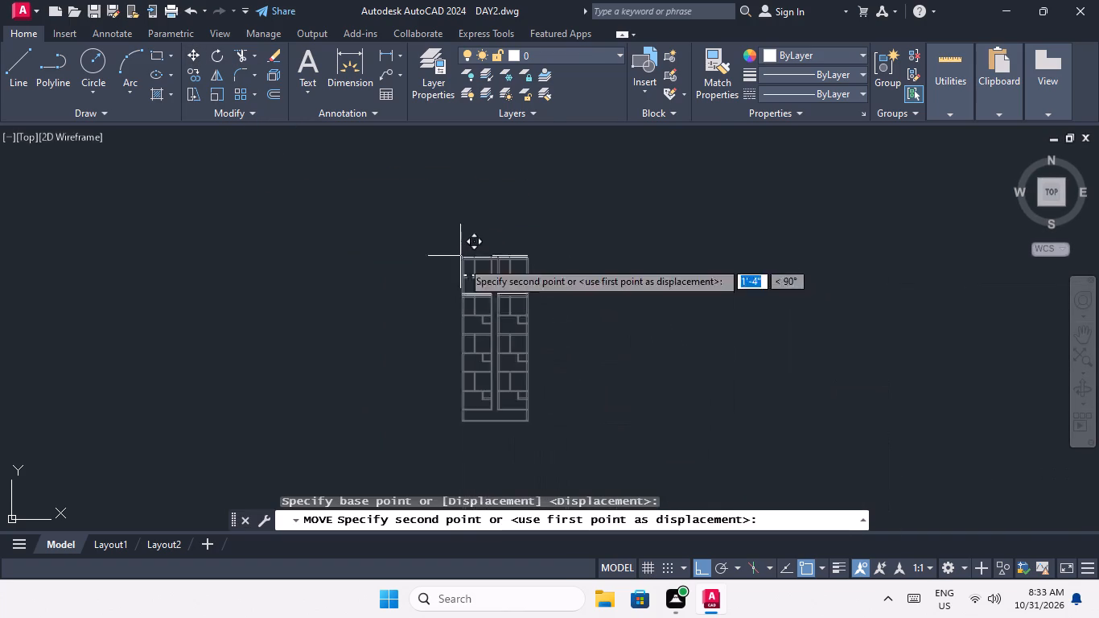
middle_drag(466, 281, 439, 141)
scroll(445, 175, down, 4)
middle_drag(388, 337, 399, 340)
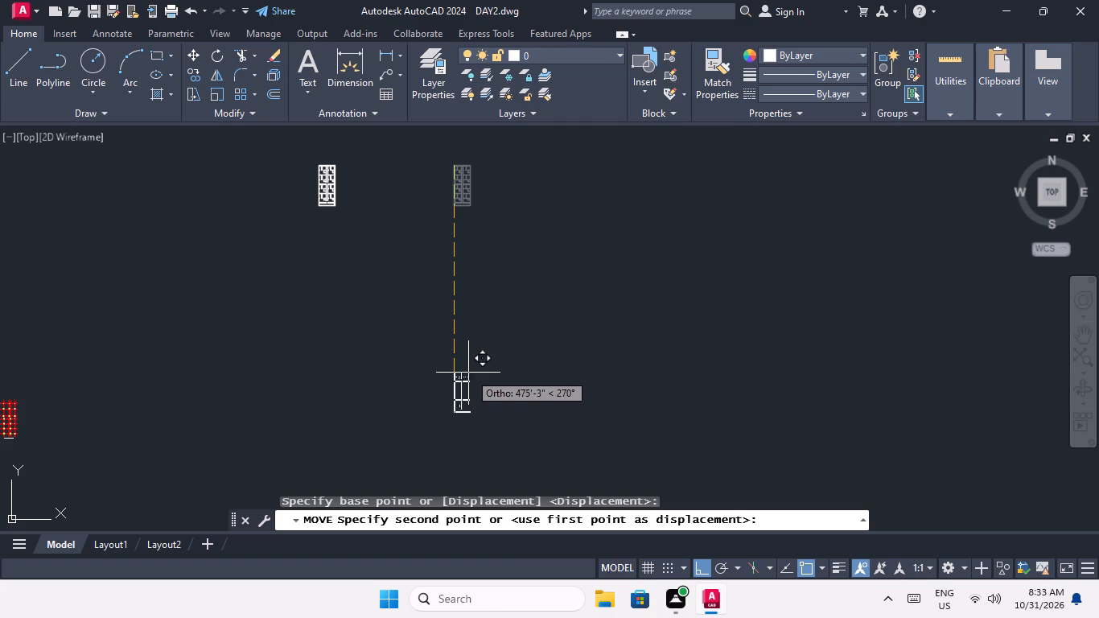
click(700, 574)
middle_drag(160, 432, 282, 413)
scroll(282, 413, up, 1)
scroll(175, 393, up, 2)
middle_drag(184, 381, 373, 345)
scroll(361, 341, down, 1)
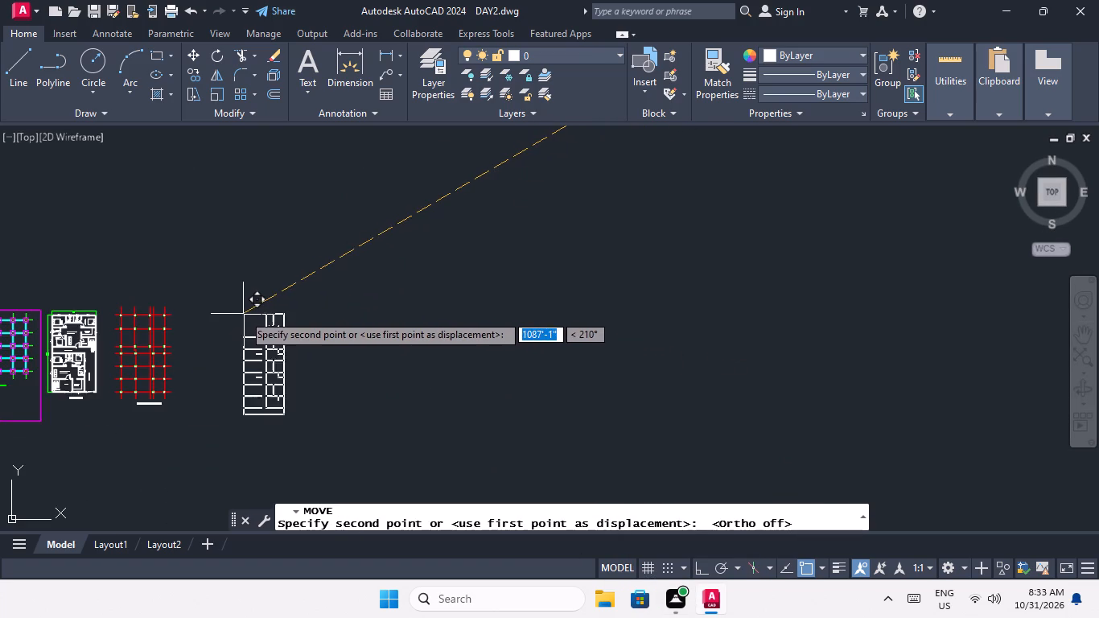
click(248, 314)
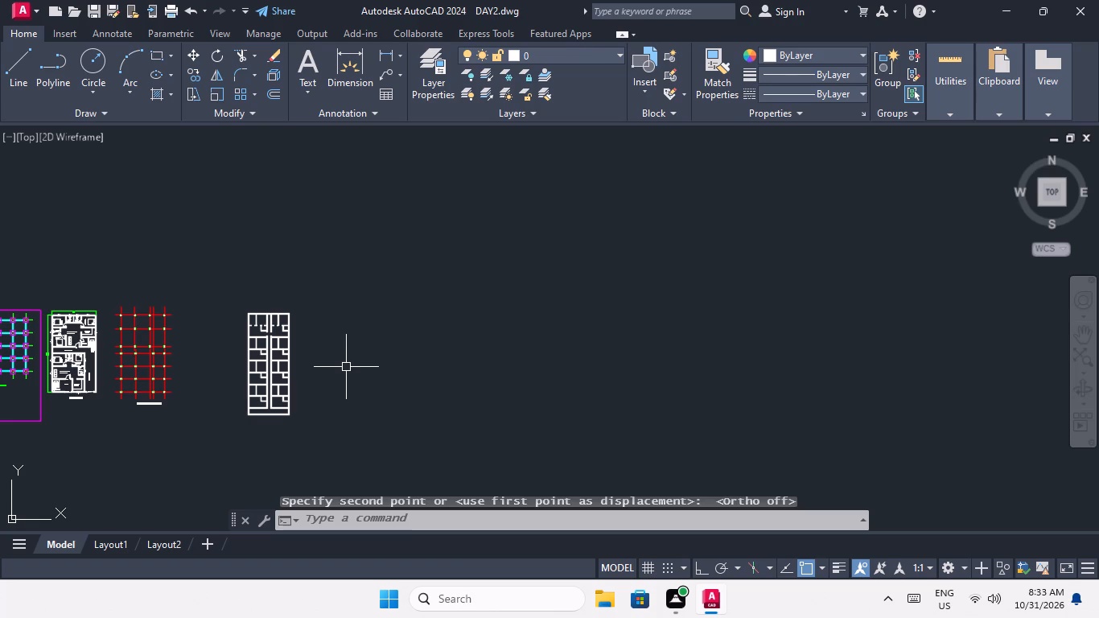
key(Escape)
key(Escape)
Examine the relocated floor plan copy and the empty space beside it.
scroll(370, 317, down, 4)
scroll(467, 229, up, 8)
middle_drag(442, 255, 377, 188)
scroll(364, 255, down, 3)
middle_drag(364, 268, 370, 303)
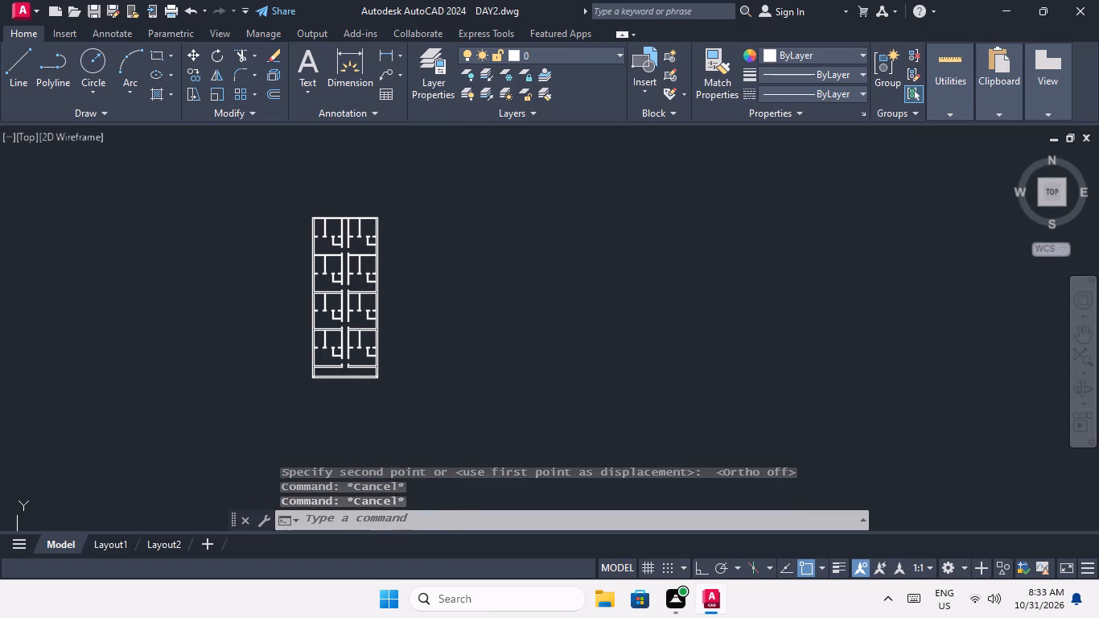
scroll(354, 217, up, 1)
middle_drag(349, 267, 299, 211)
key(Escape)
key(Escape)
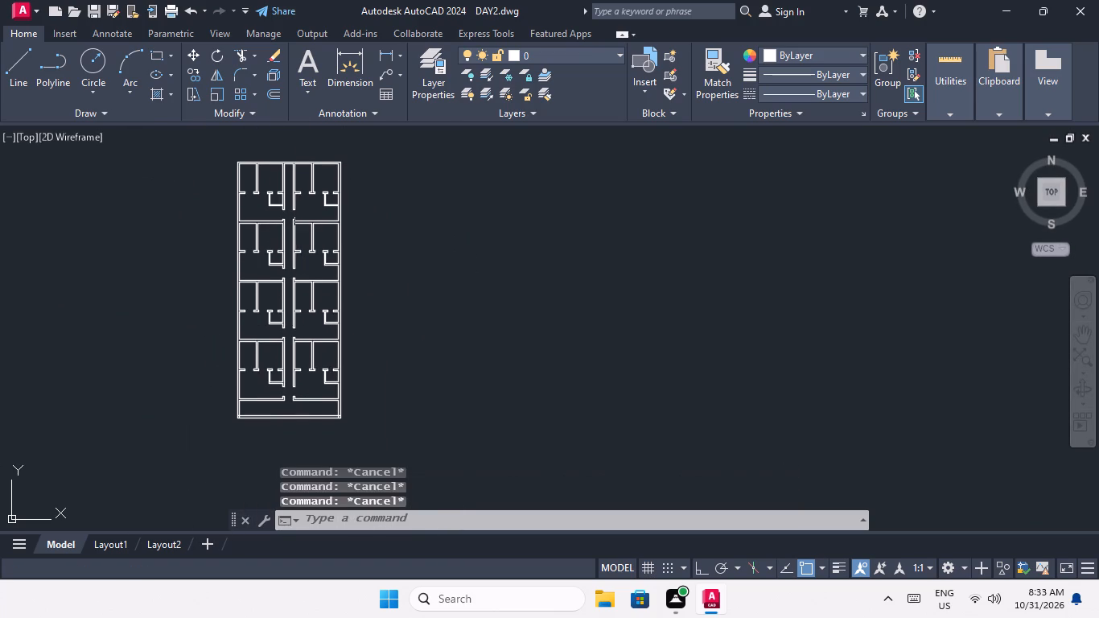
middle_drag(298, 233, 301, 277)
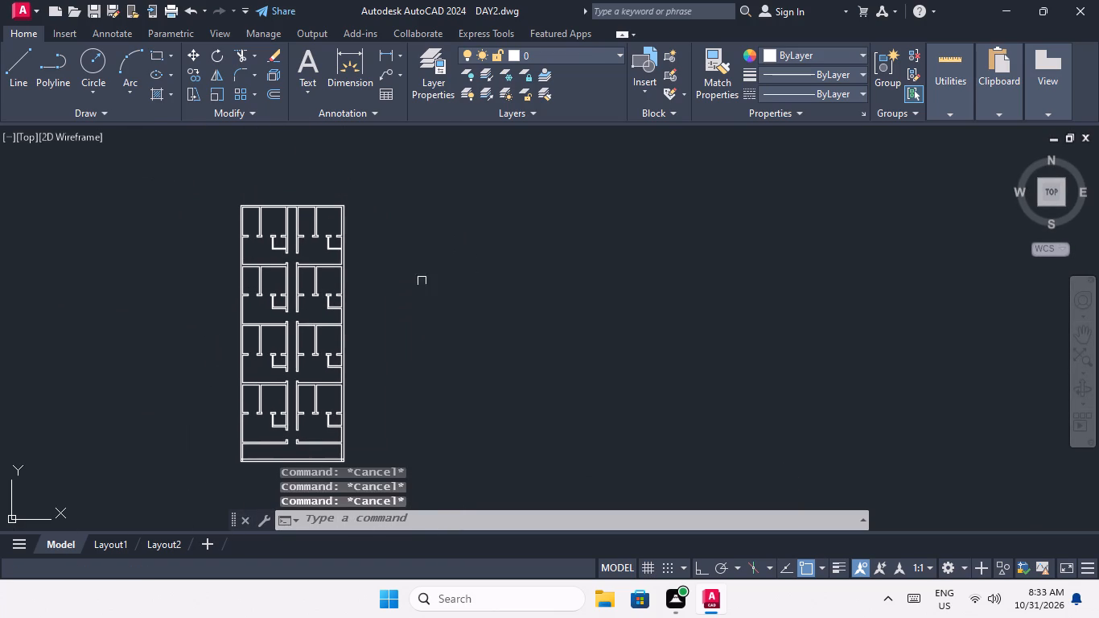
With Ortho on, draw a closed 37' by 92' rectangular outline of lines to the right of the plan, level with its top edge.
click(701, 566)
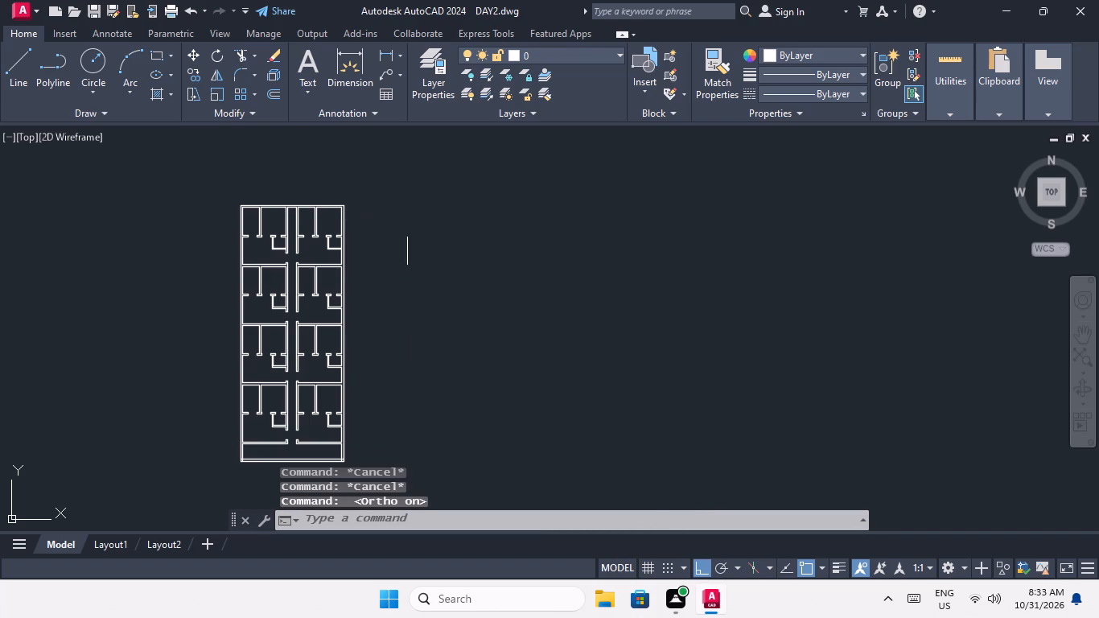
key(Escape)
key(Escape)
key(Escape)
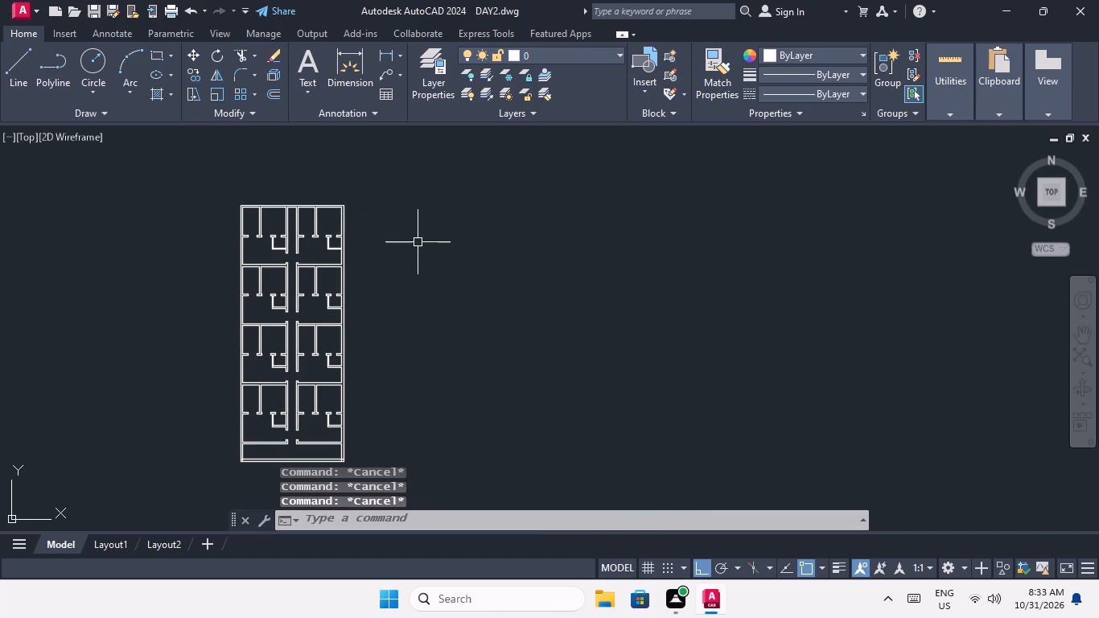
key(l)
key(space)
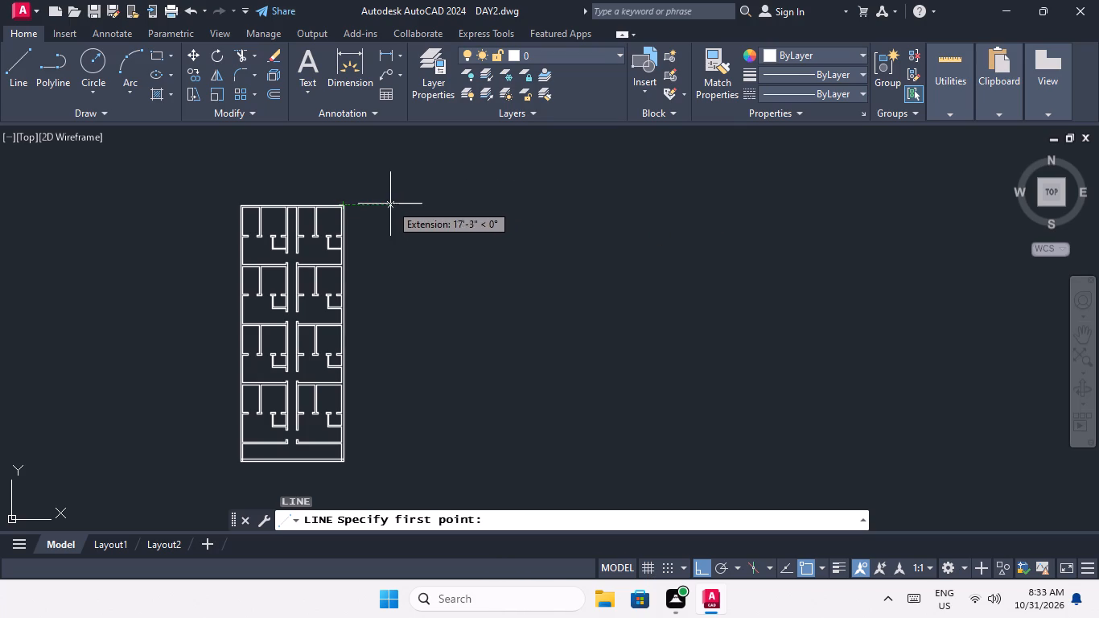
drag(389, 203, 401, 203)
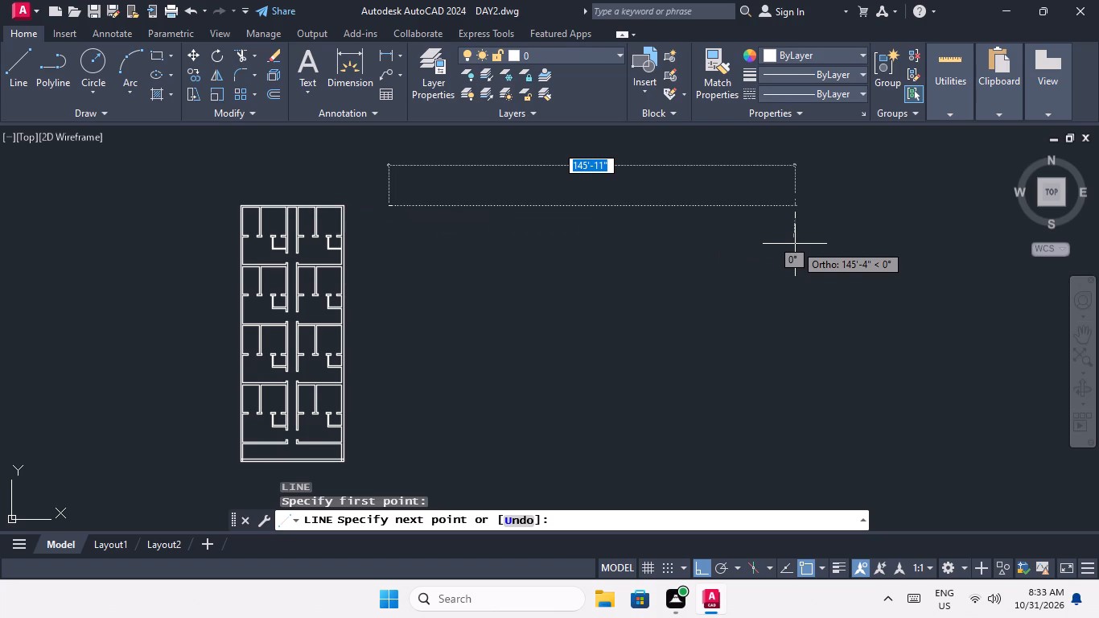
text(37')
key(Return)
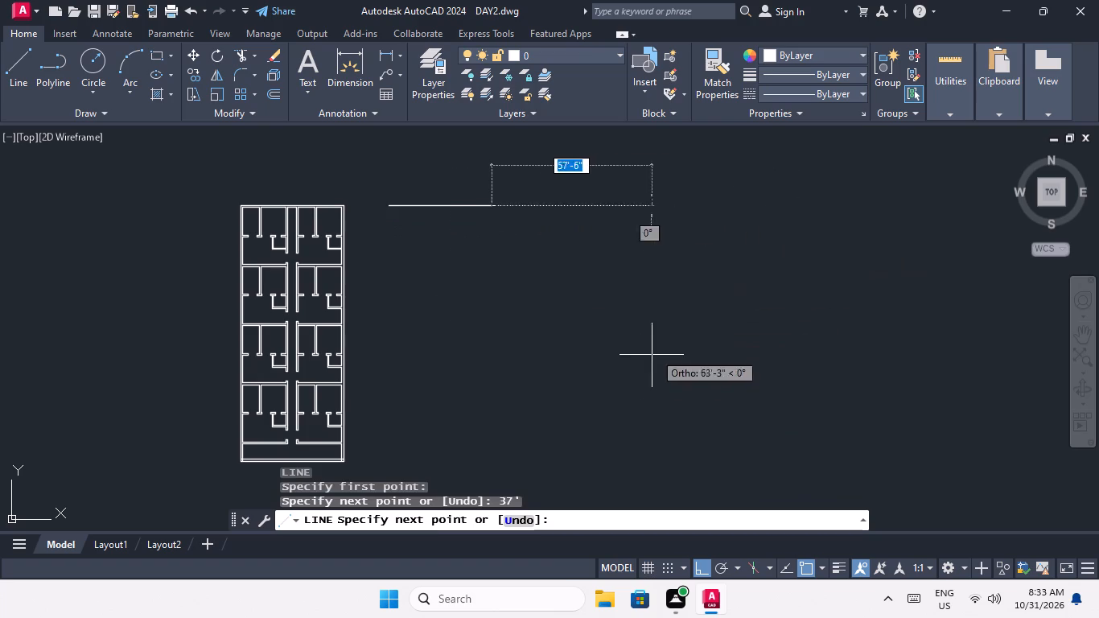
key(9)
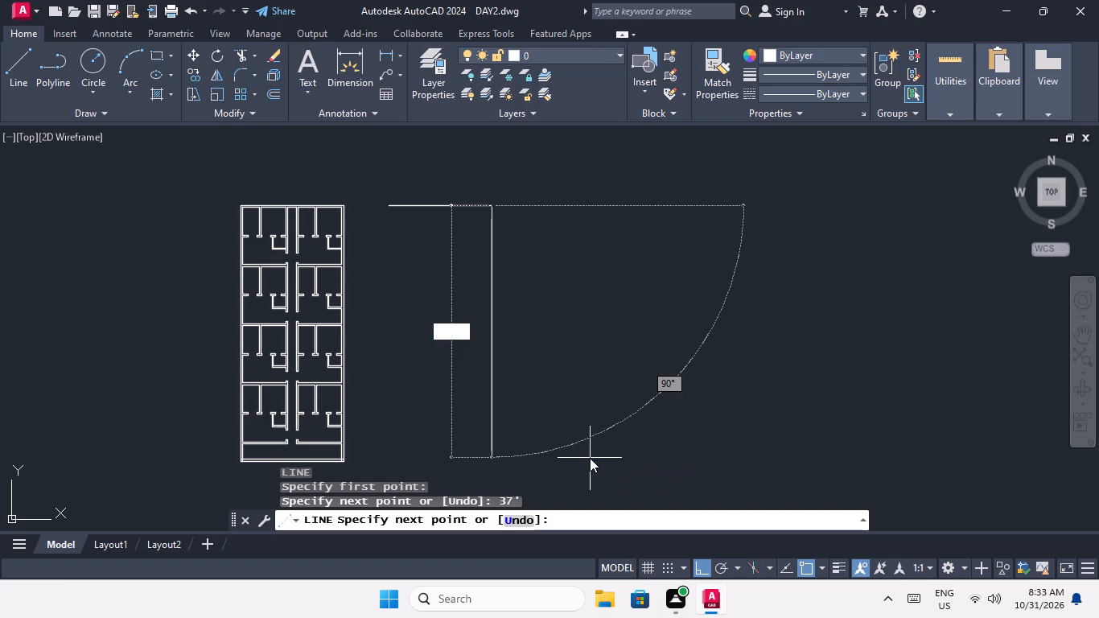
text(2')
key(Return)
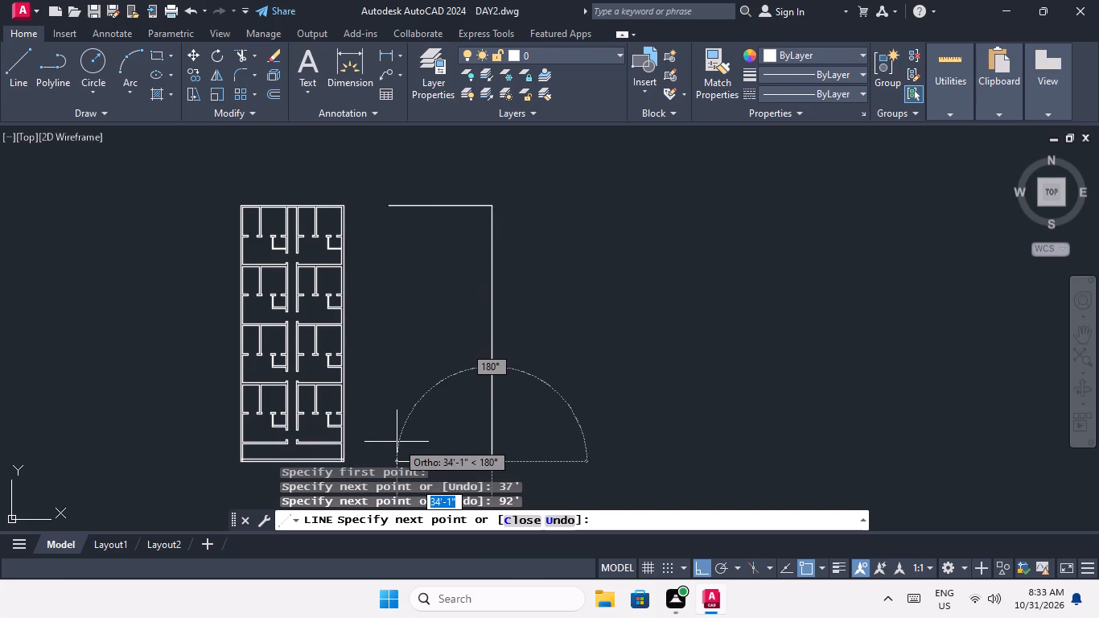
text(37')
key(Return)
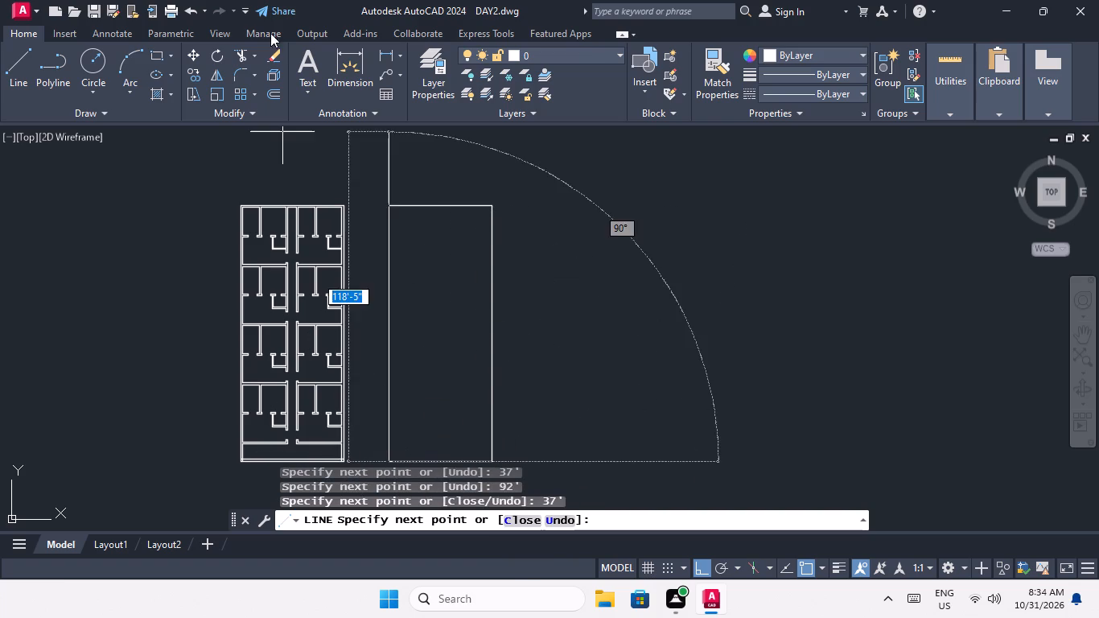
scroll(393, 211, up, 4)
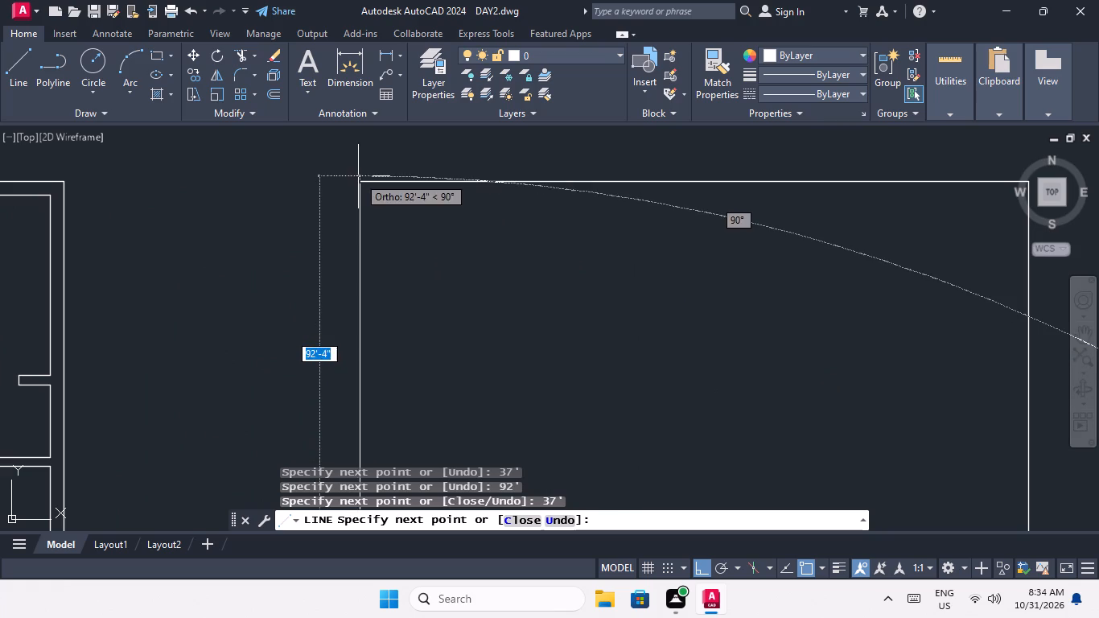
click(357, 185)
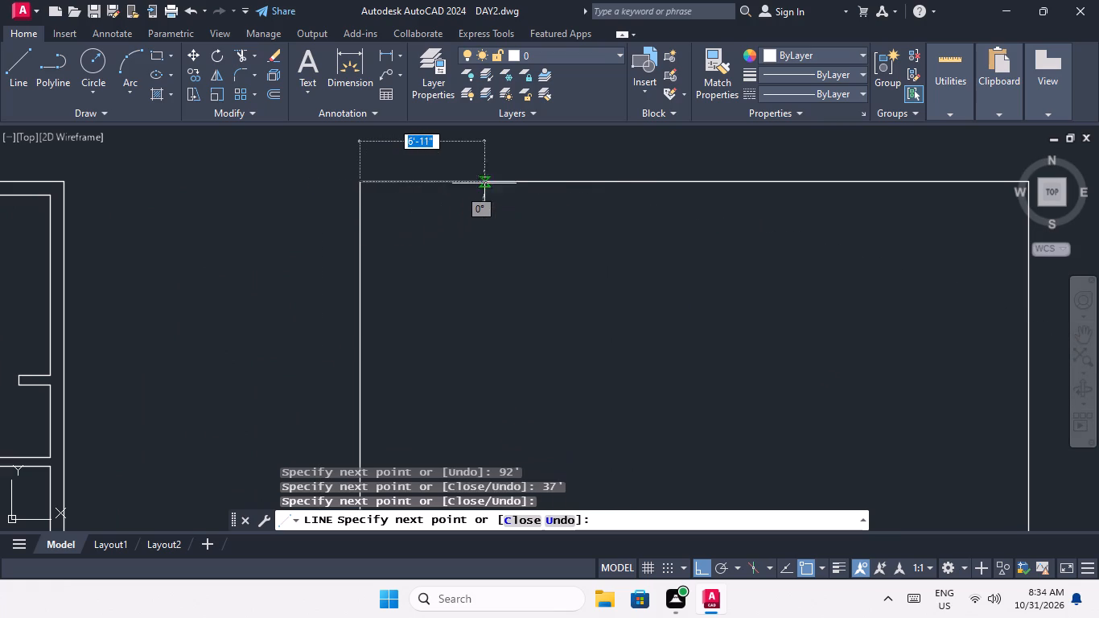
key(Escape)
key(Escape)
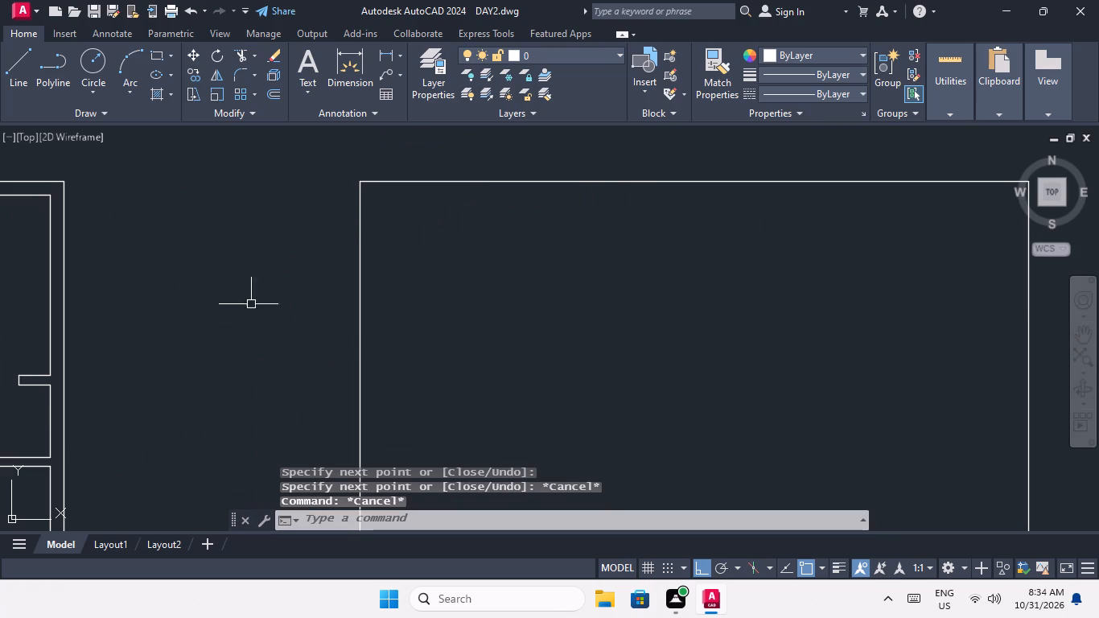
scroll(441, 225, down, 4)
key(Escape)
key(Escape)
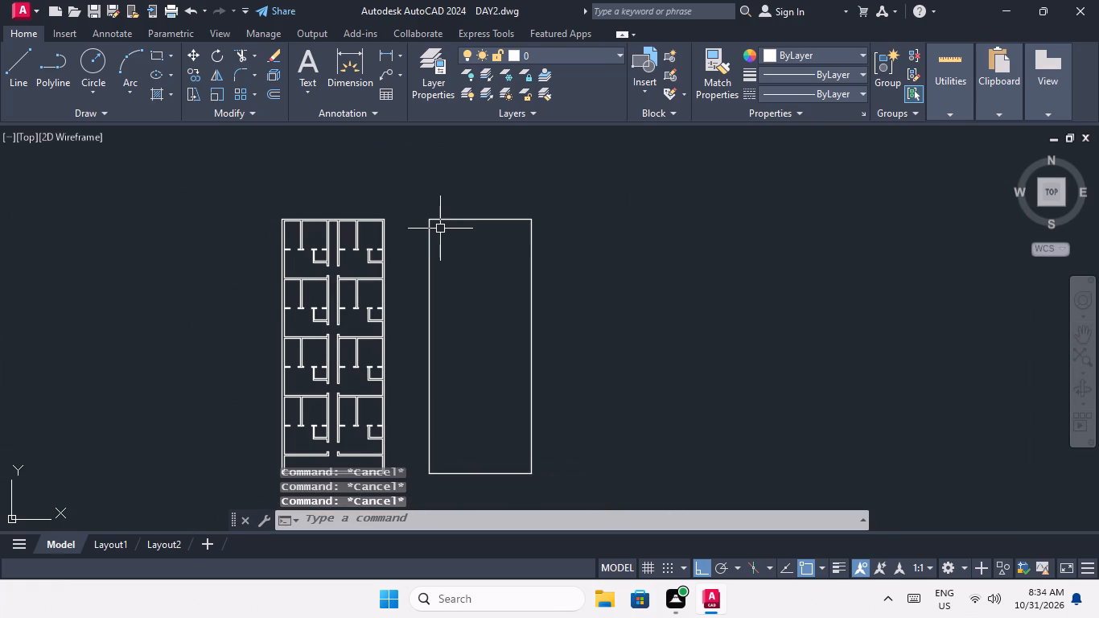
Offset the top, left and right lines of the new outline 9" inward.
key(o)
key(Return)
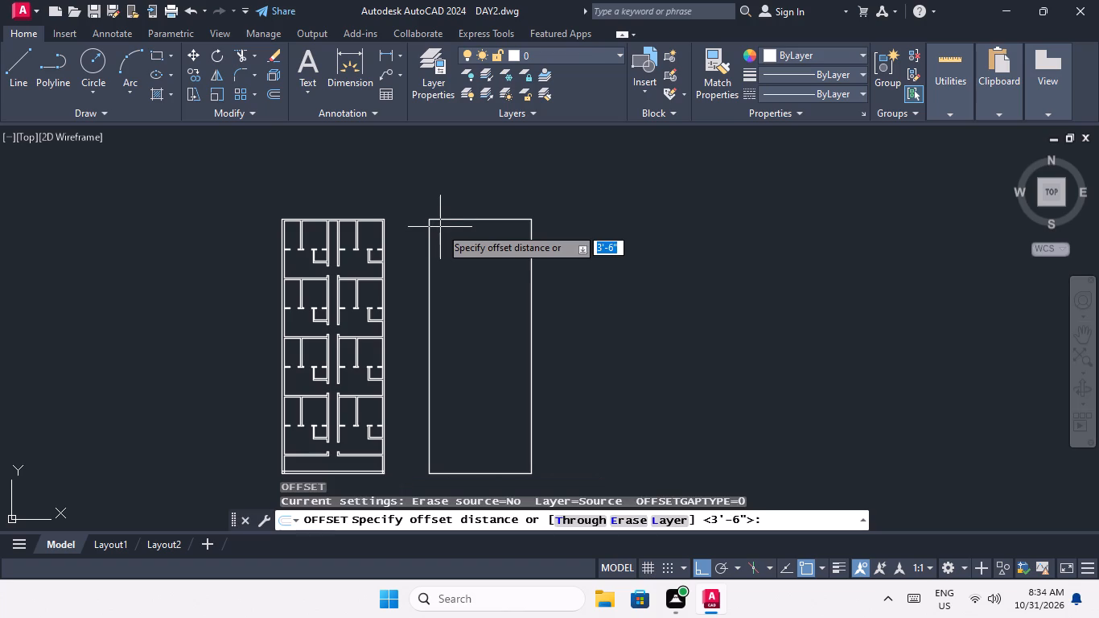
text(9")
key(Return)
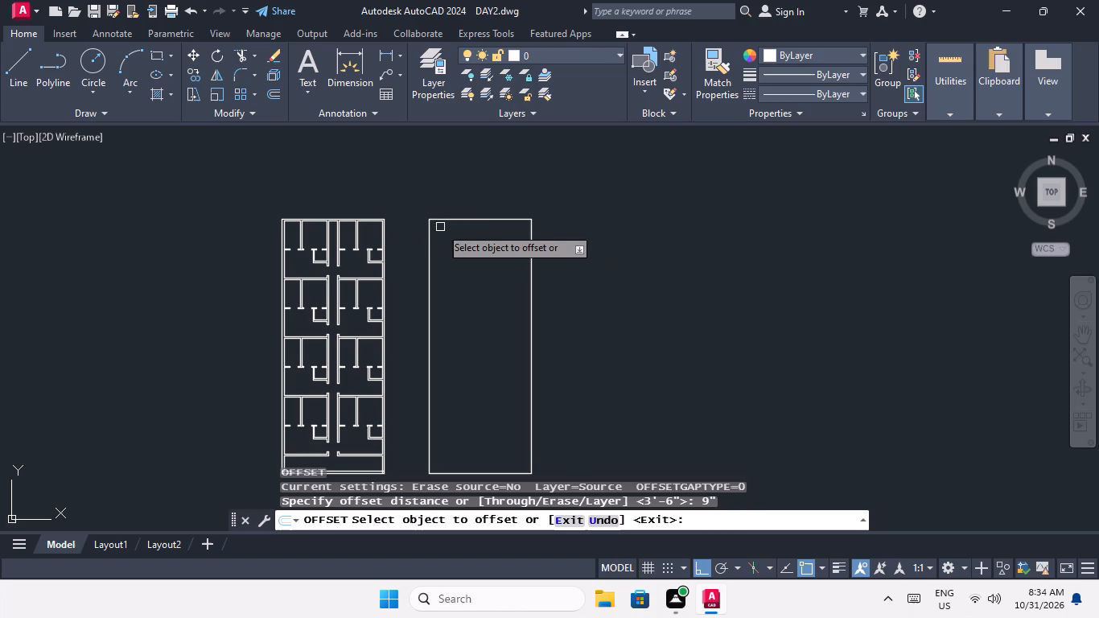
scroll(442, 223, up, 3)
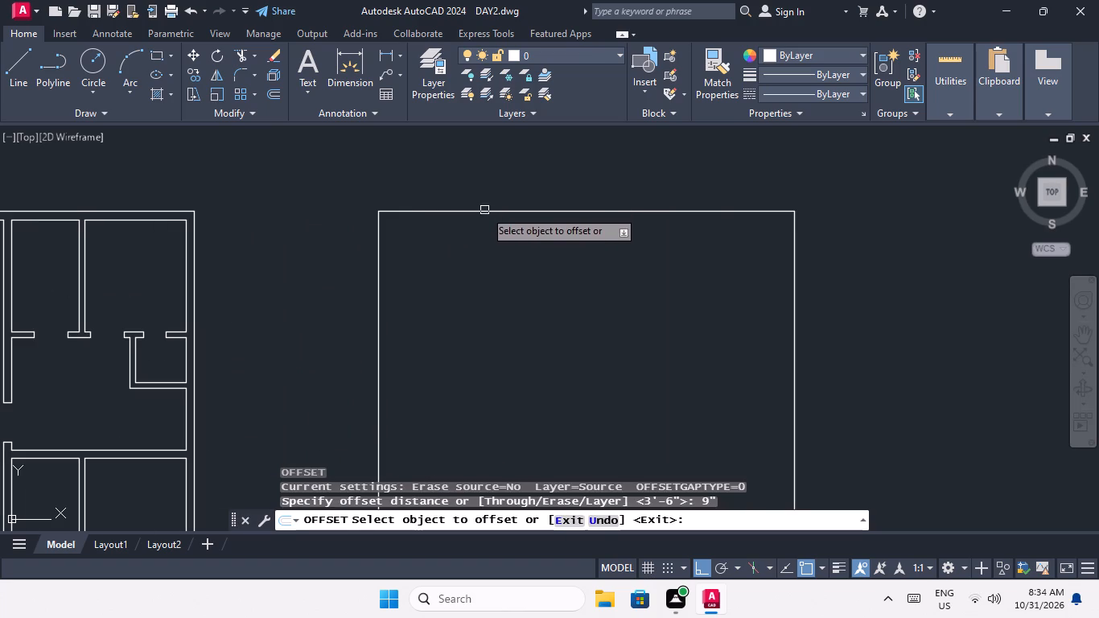
drag(485, 210, 489, 220)
click(492, 247)
drag(378, 295, 389, 297)
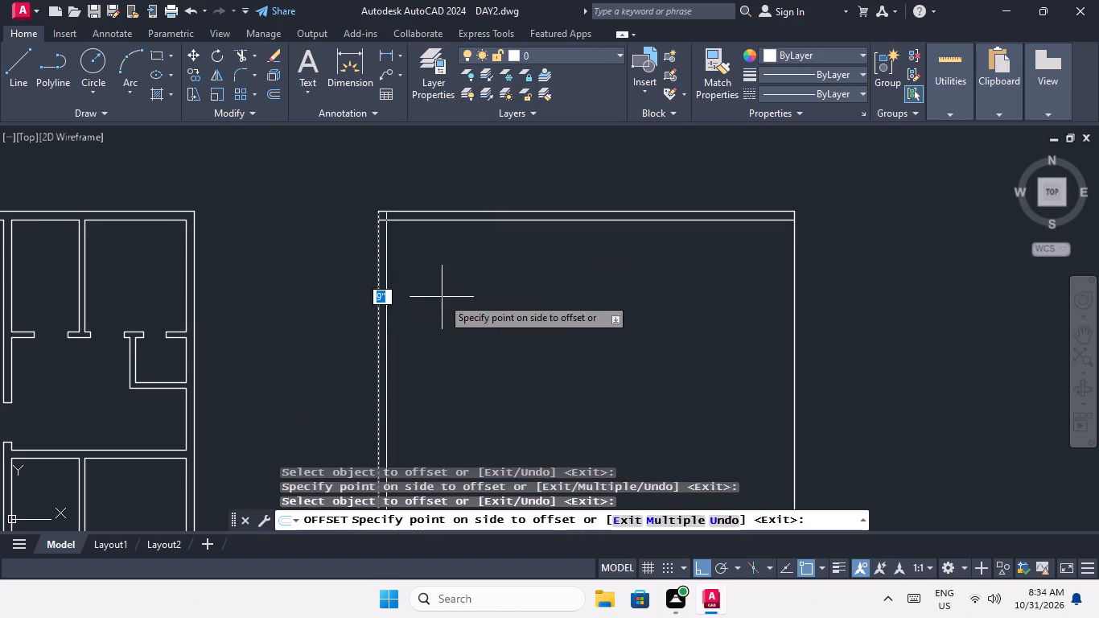
click(442, 297)
drag(793, 303, 780, 313)
click(735, 332)
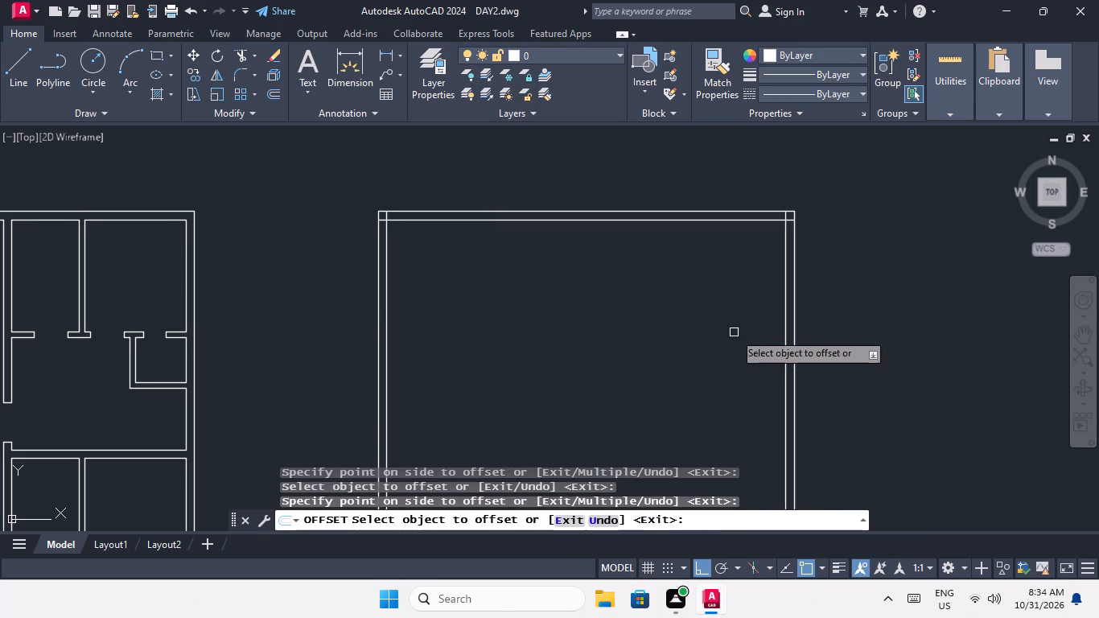
Offset the bottom line of the new outline 9" inward and end the Offset command.
middle_drag(694, 341, 661, 280)
scroll(647, 286, down, 3)
middle_drag(653, 398, 607, 314)
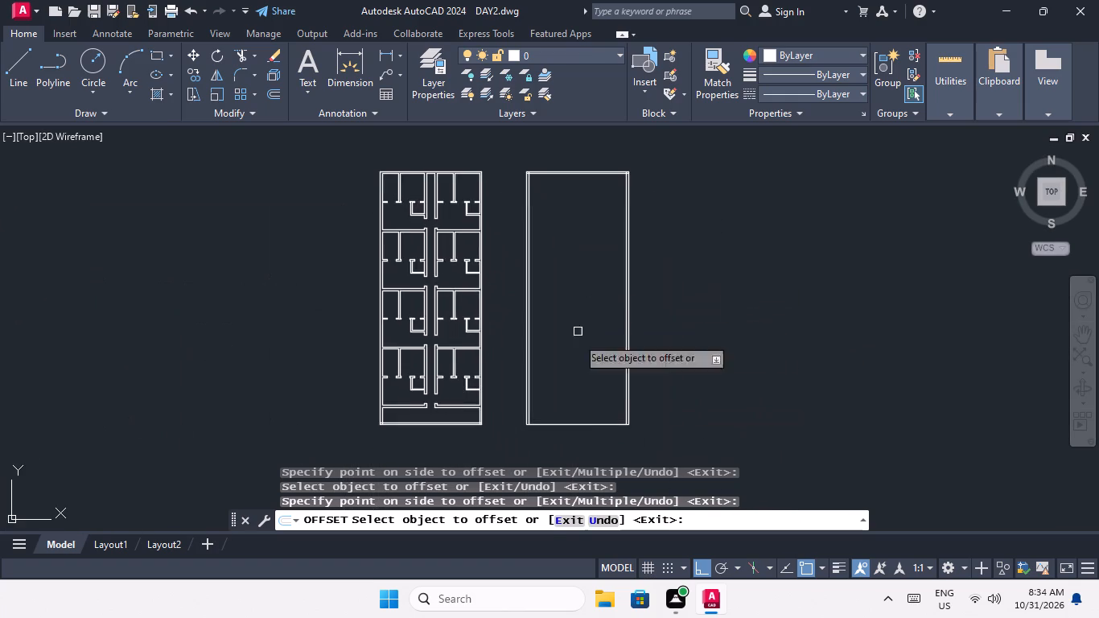
scroll(595, 405, up, 4)
middle_drag(571, 413, 539, 221)
scroll(540, 220, down, 1)
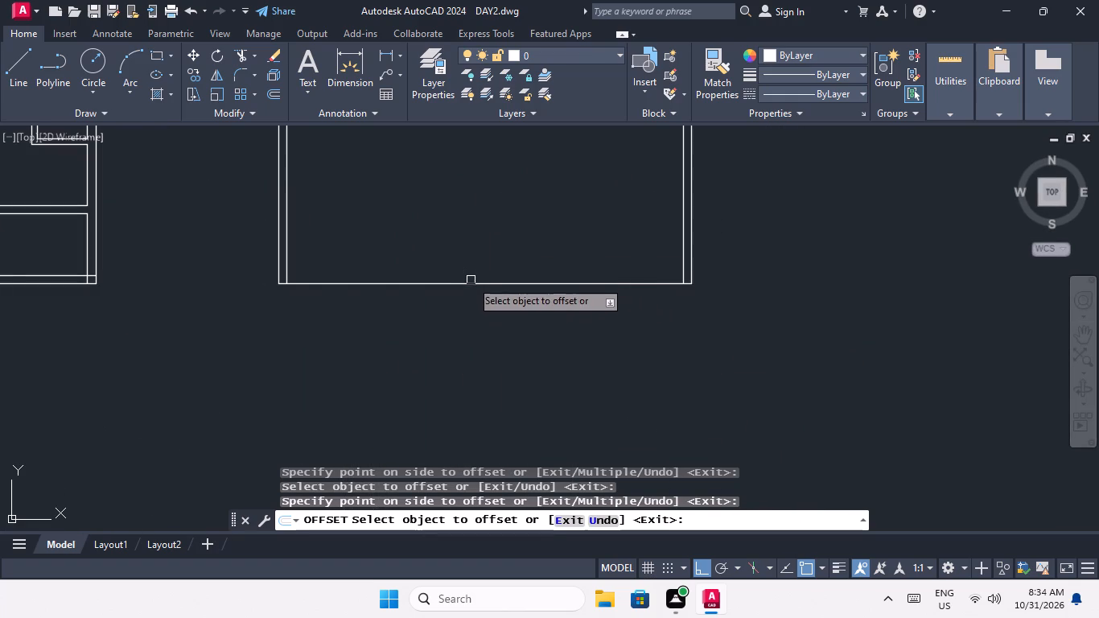
click(471, 283)
click(459, 251)
middle_drag(480, 218, 488, 366)
scroll(475, 326, down, 4)
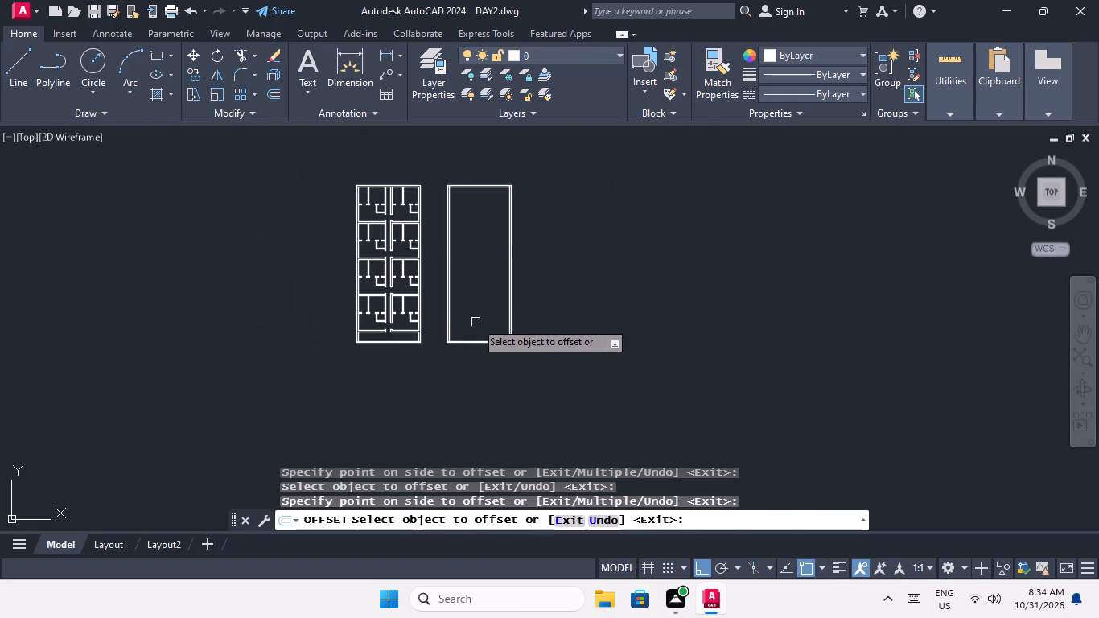
middle_drag(484, 295, 487, 370)
scroll(487, 371, up, 1)
middle_drag(452, 208, 459, 274)
scroll(458, 274, up, 4)
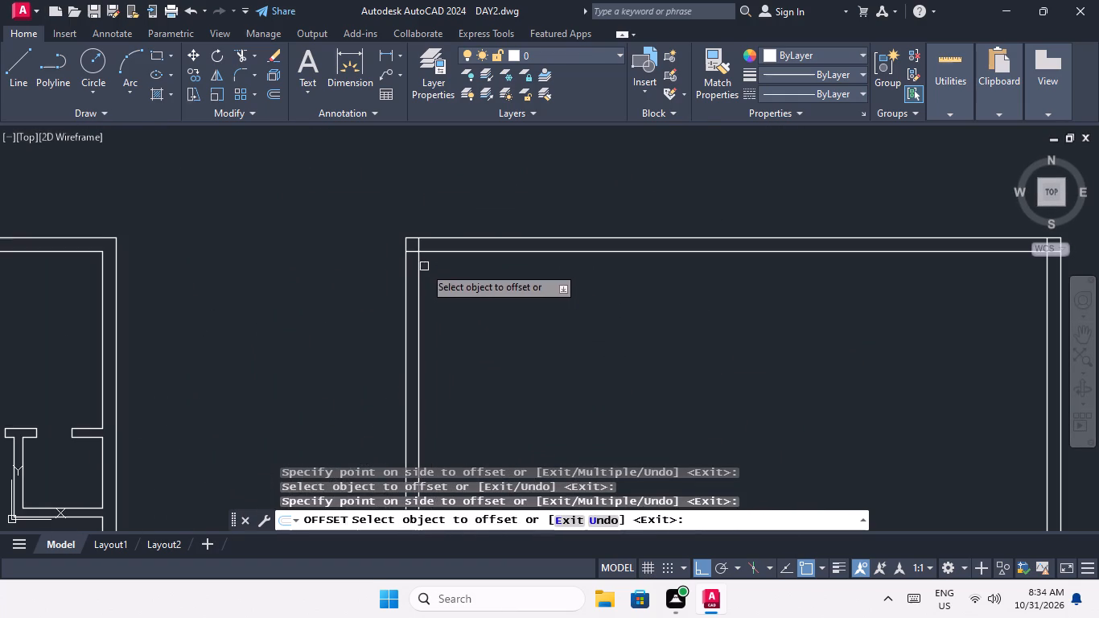
key(Escape)
key(Escape)
key(Escape)
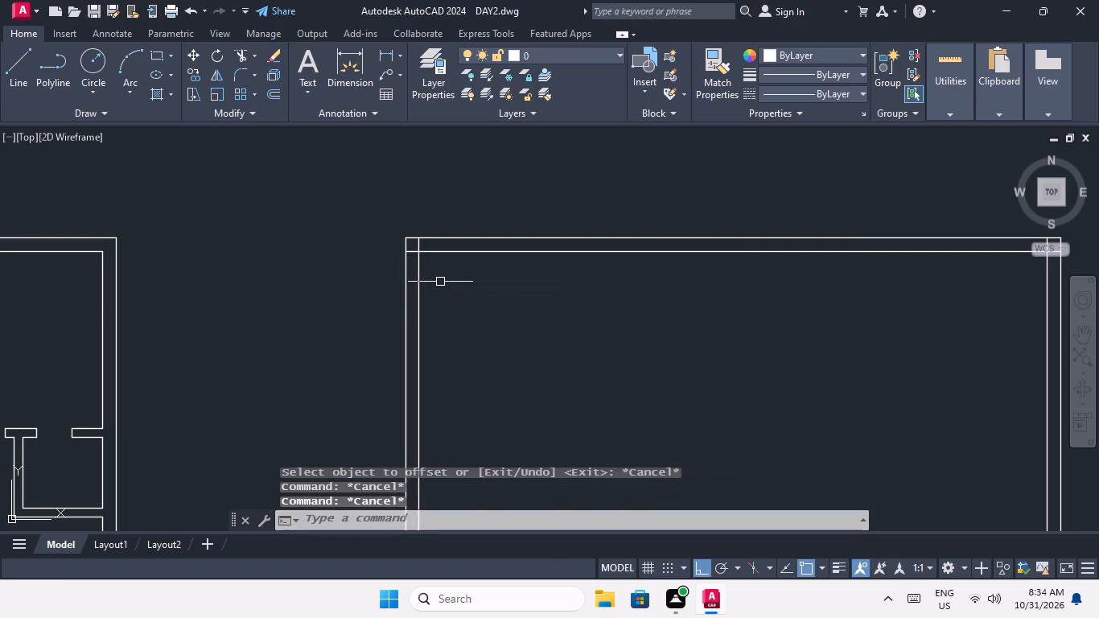
Offset the inner line of the new outline's left wall 6' into the interior.
key(o)
key(Return)
text(6')
key(Return)
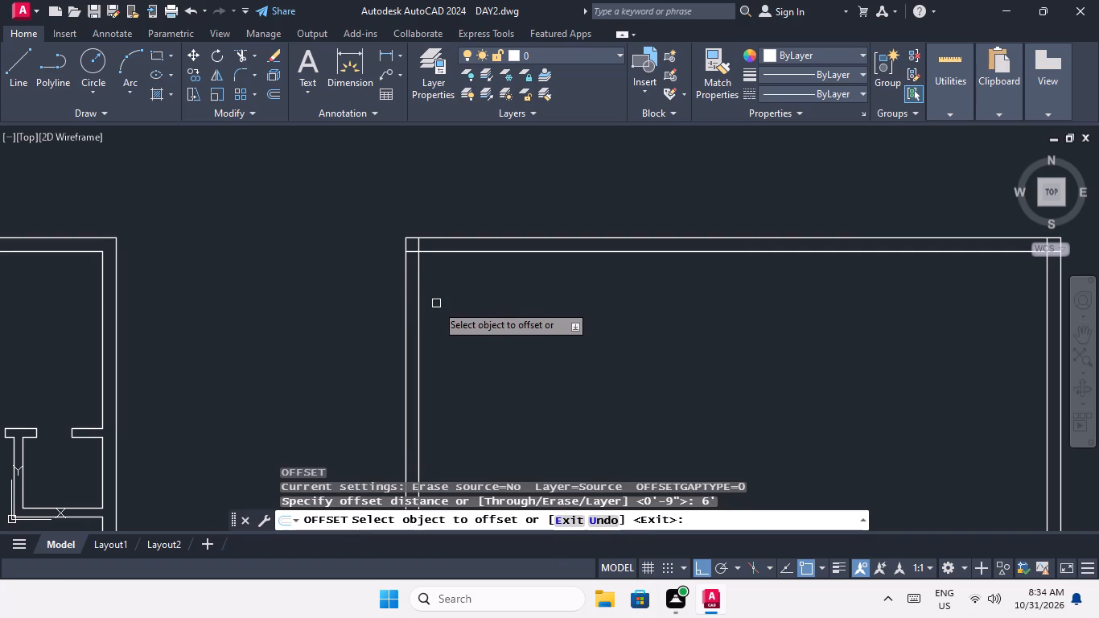
drag(420, 325, 512, 334)
click(551, 337)
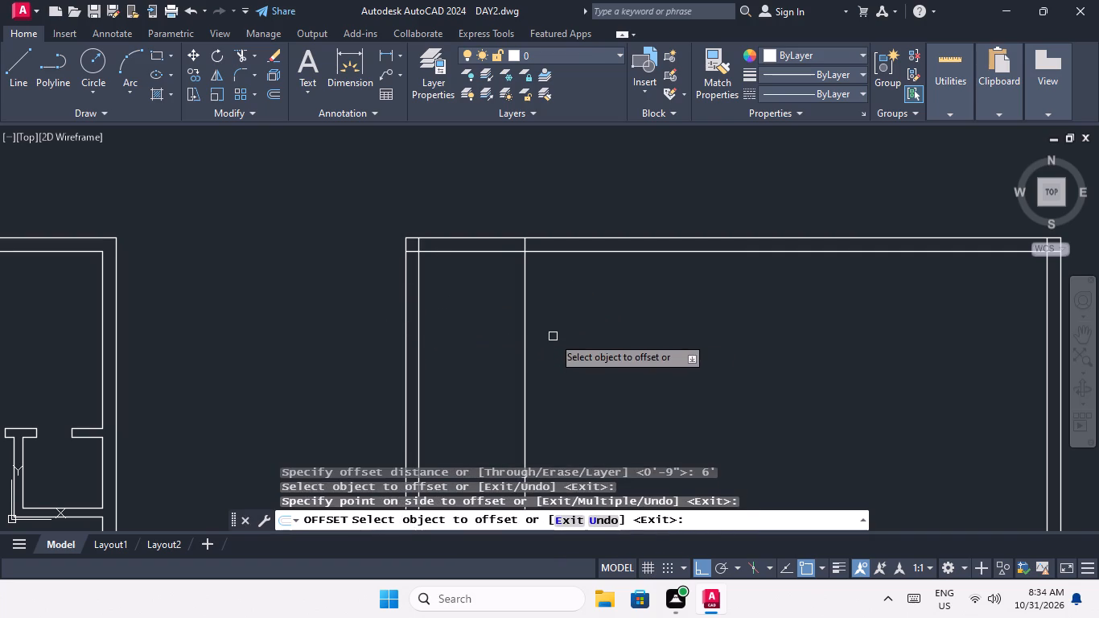
key(Escape)
key(Escape)
key(Escape)
Offset the new vertical interior line 6" to the right to give the partition its thickness.
key(o)
key(Return)
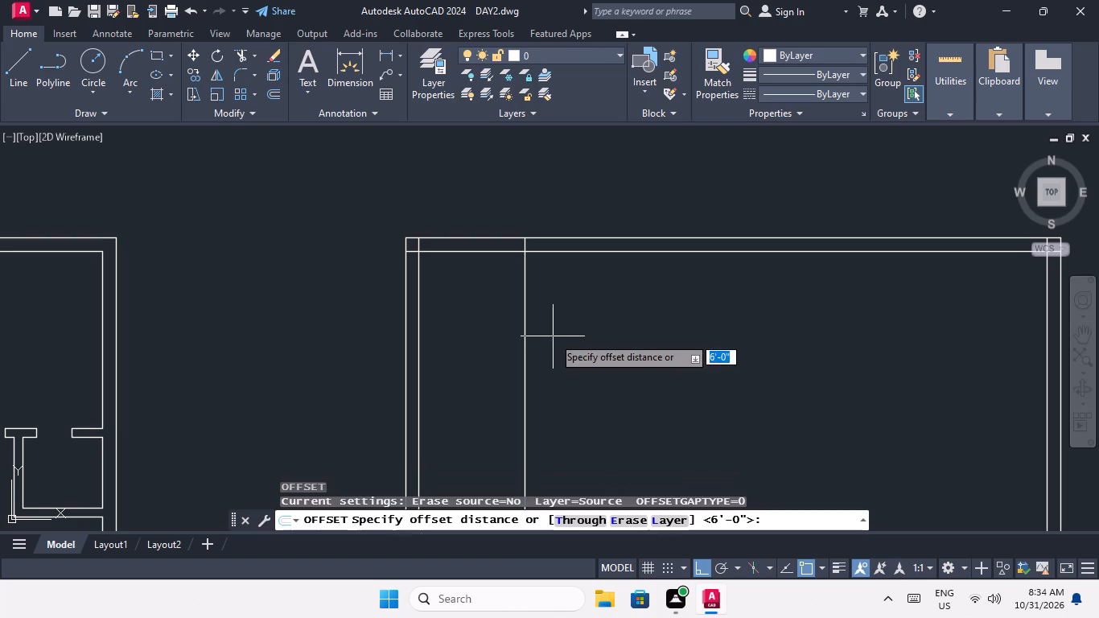
text(6")
key(Return)
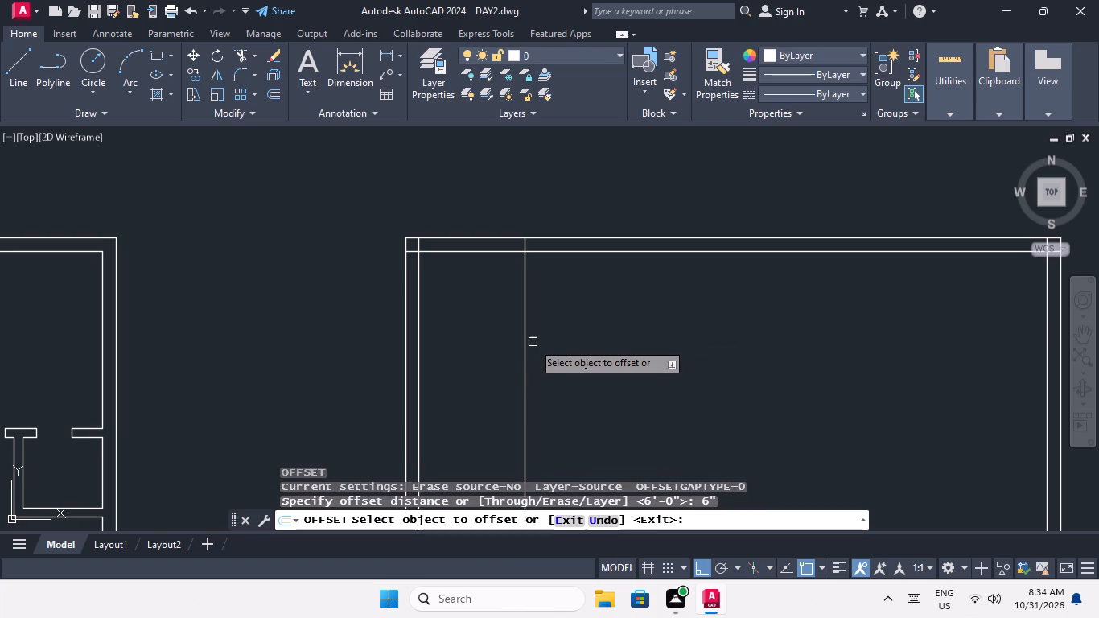
click(526, 344)
click(548, 341)
key(Escape)
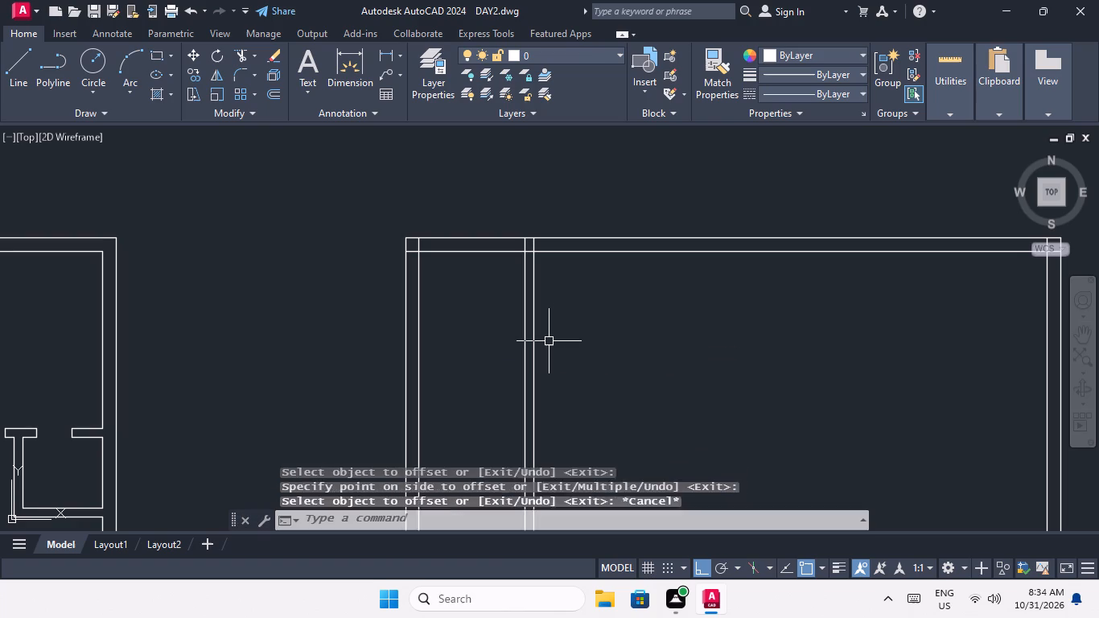
key(Escape)
Offset the right-hand line of the 6" vertical partition 9' to the right.
key(o)
key(Return)
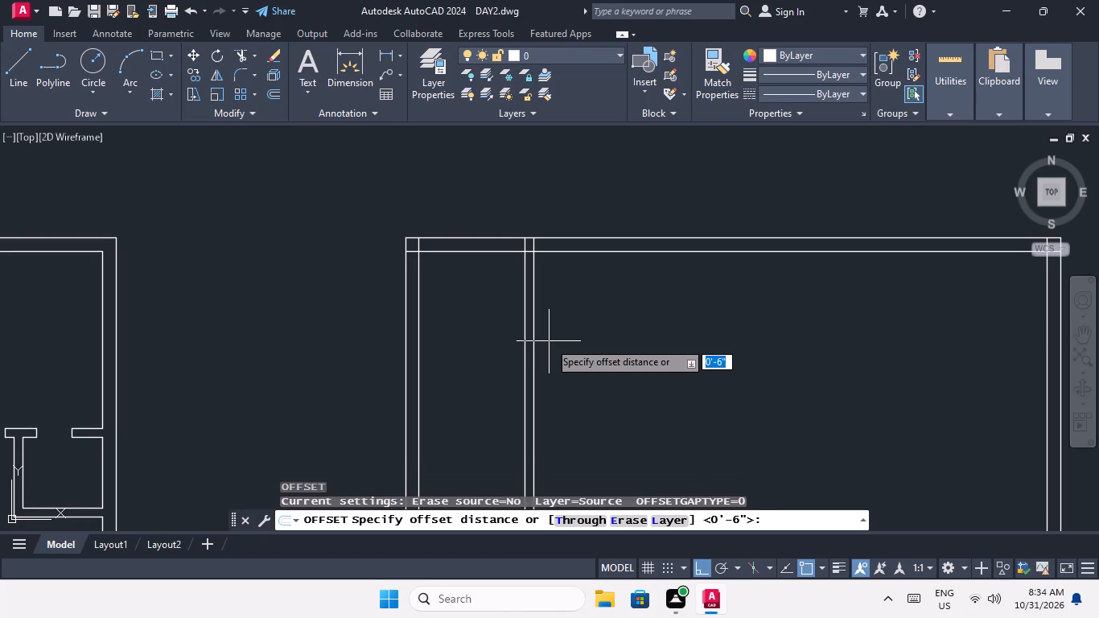
key(9)
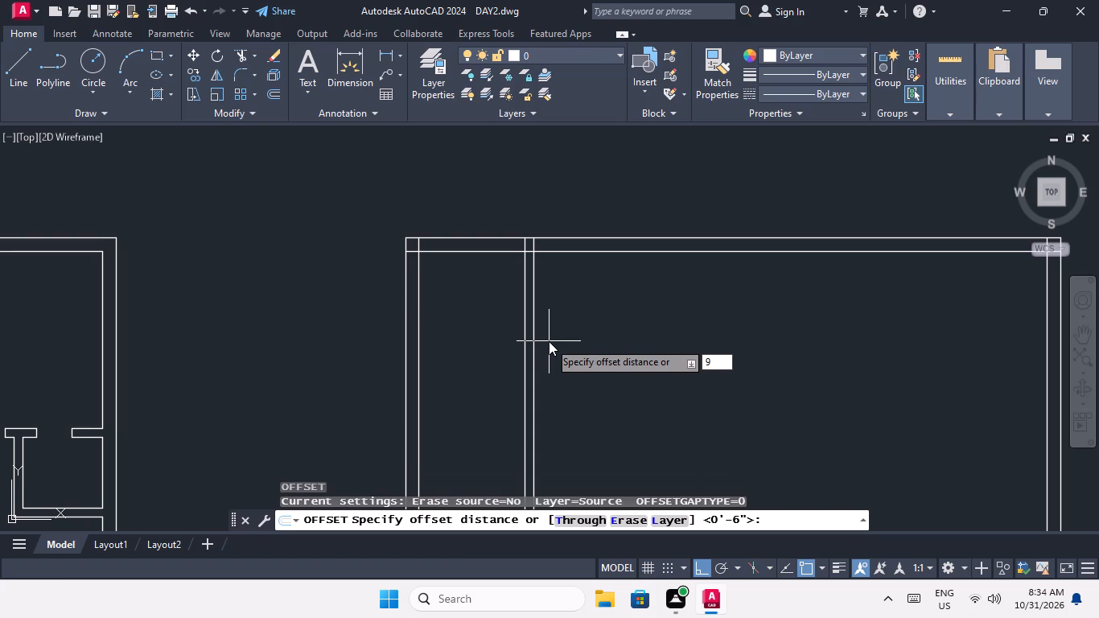
key(apostrophe)
key(Return)
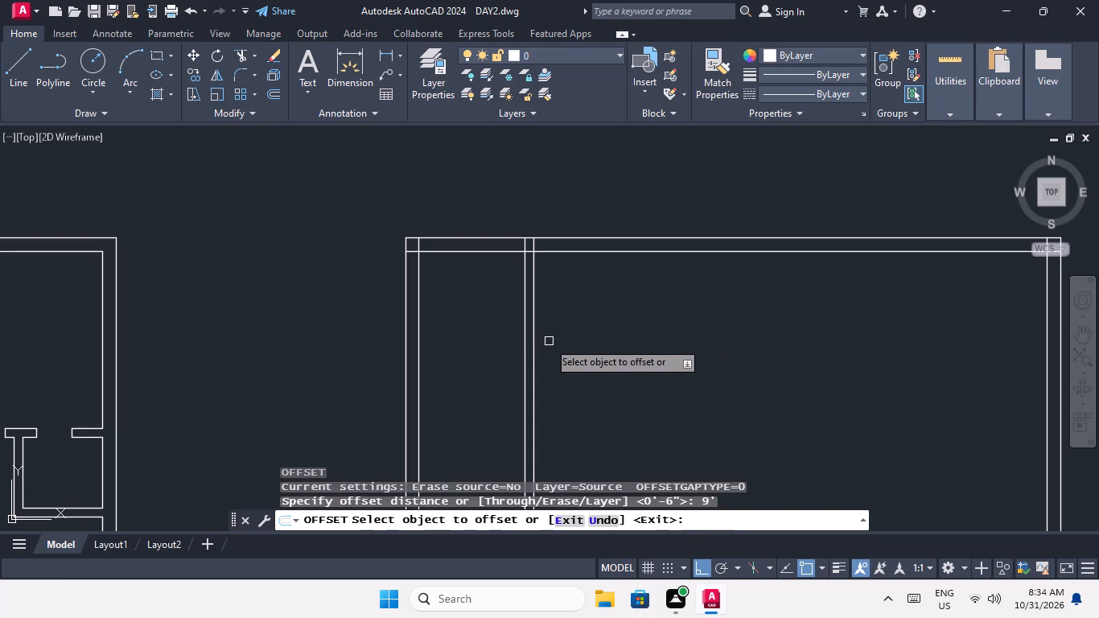
drag(535, 325, 549, 323)
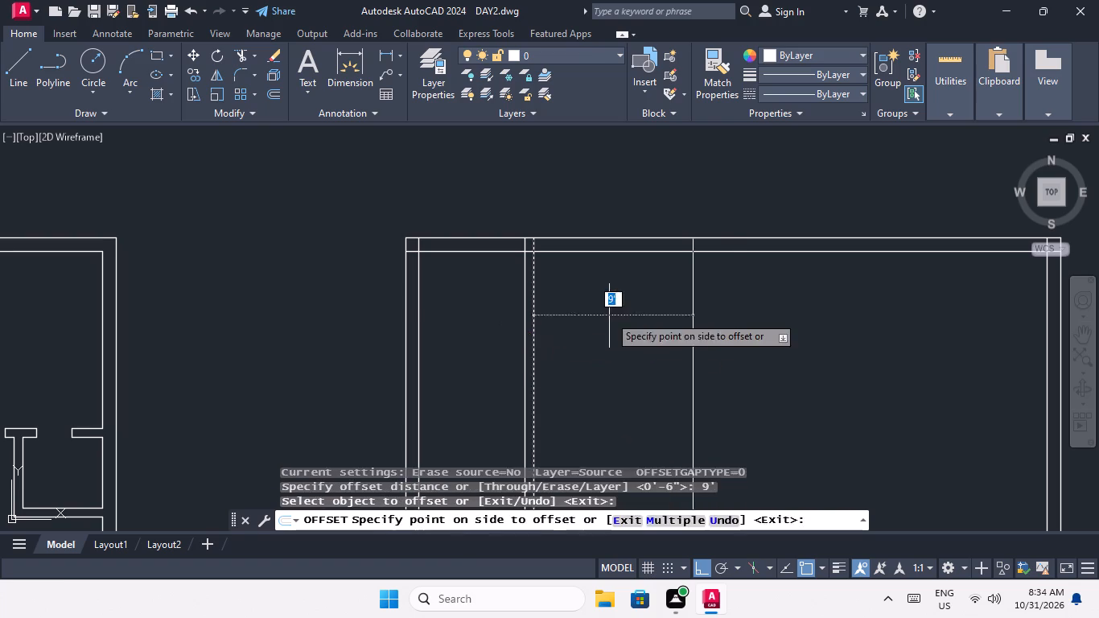
click(609, 315)
middle_drag(628, 321, 466, 320)
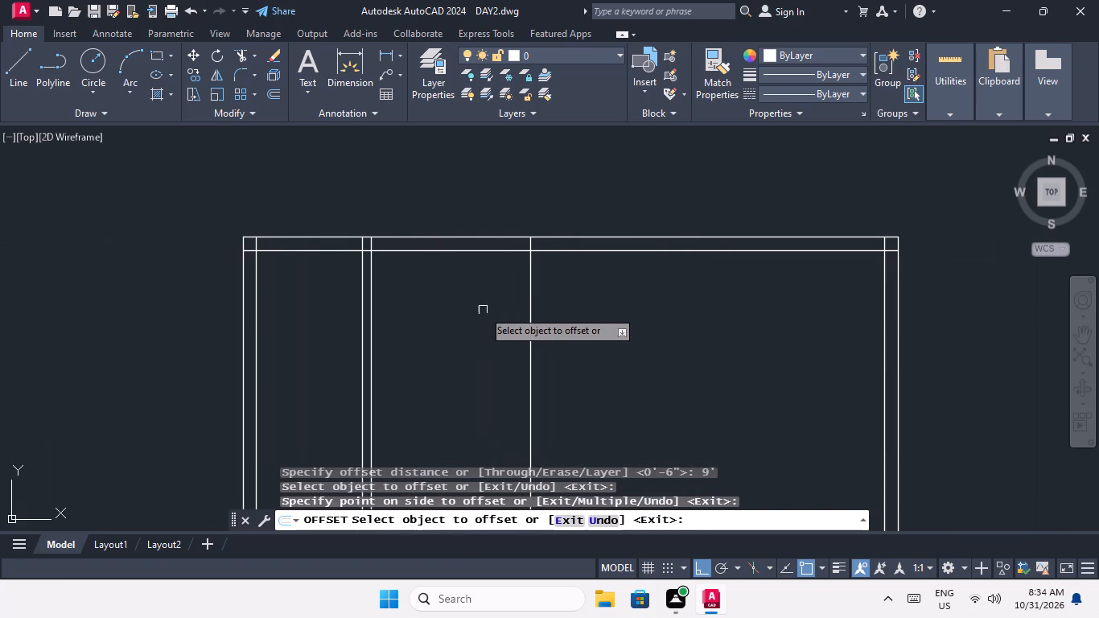
Offset the vertical line 9' beyond the 6" partition by 9" to the right, giving that wall its thickness.
key(Escape)
key(Escape)
key(o)
key(Return)
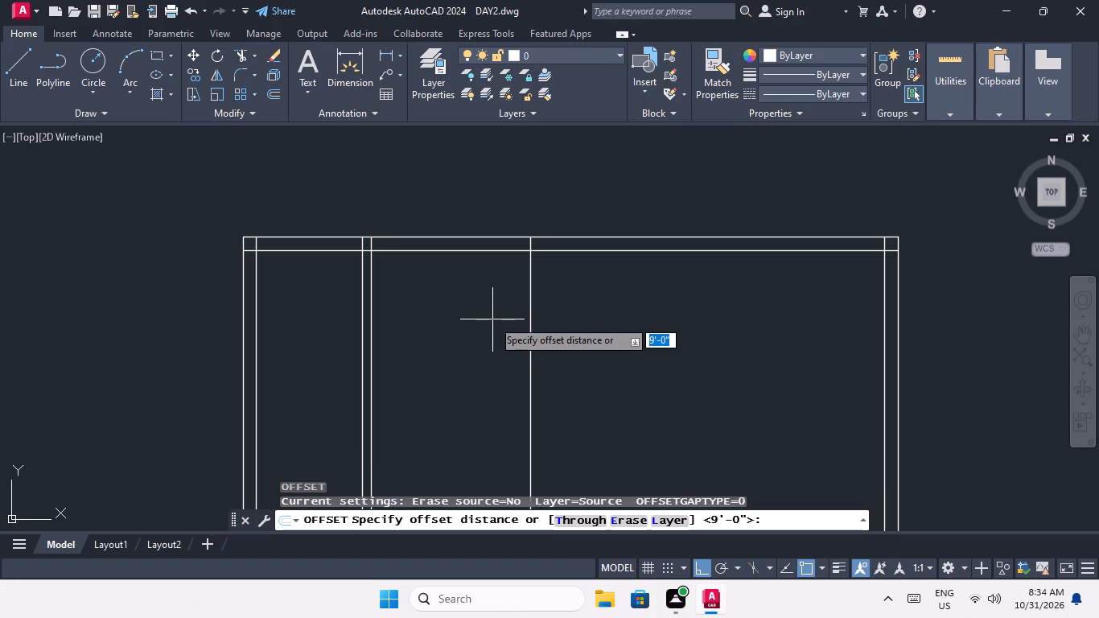
text(9")
key(Return)
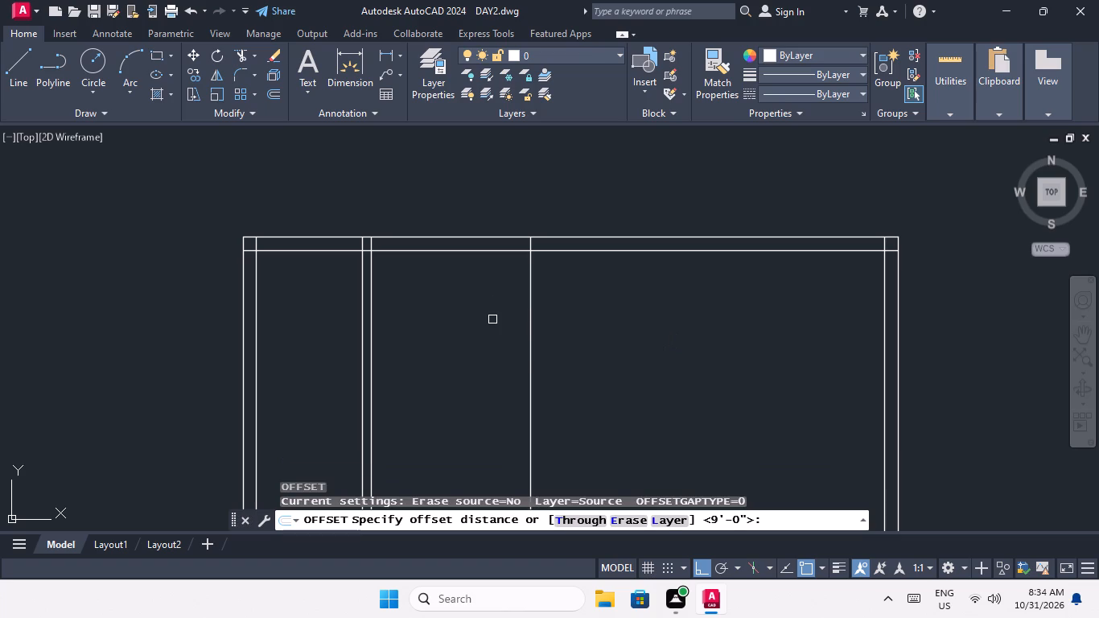
double_click(531, 334)
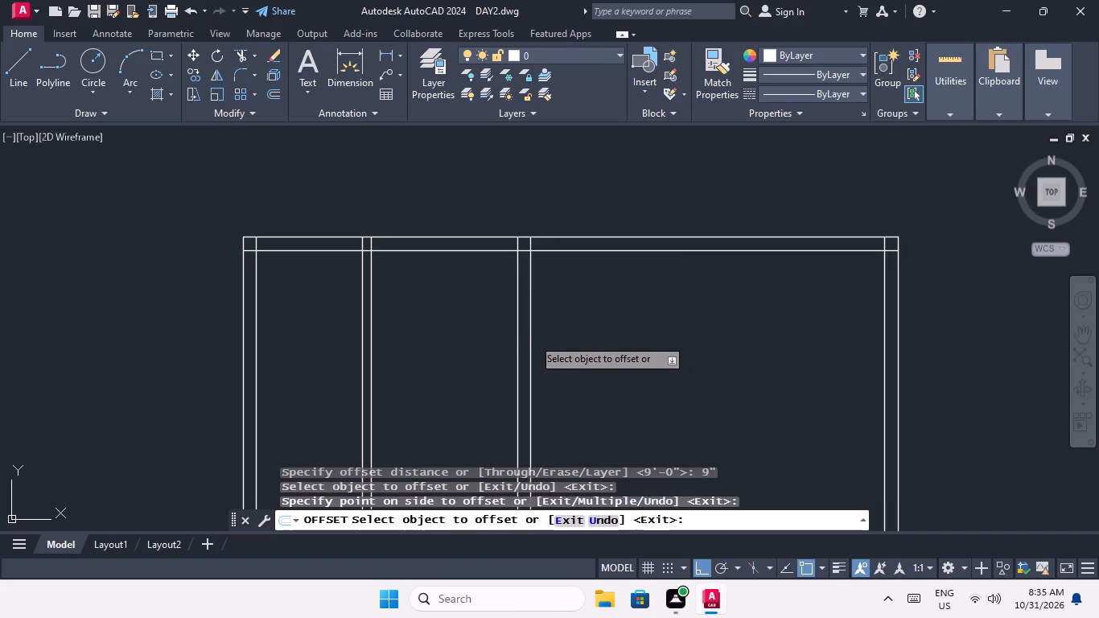
key(ctrl+z)
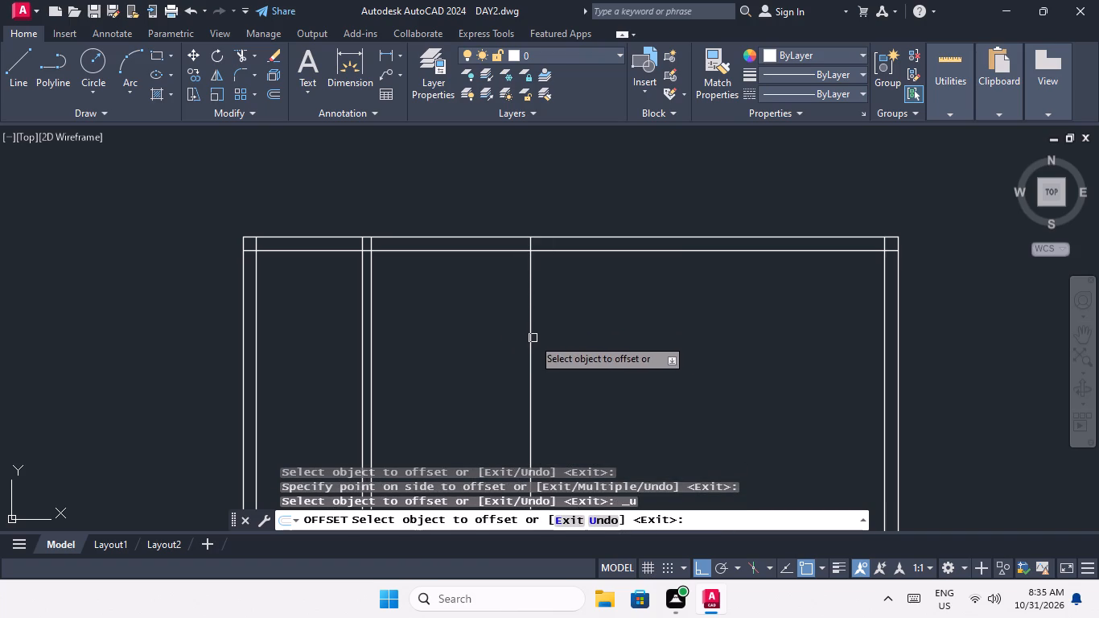
click(533, 337)
click(542, 334)
key(Escape)
key(Escape)
key(Escape)
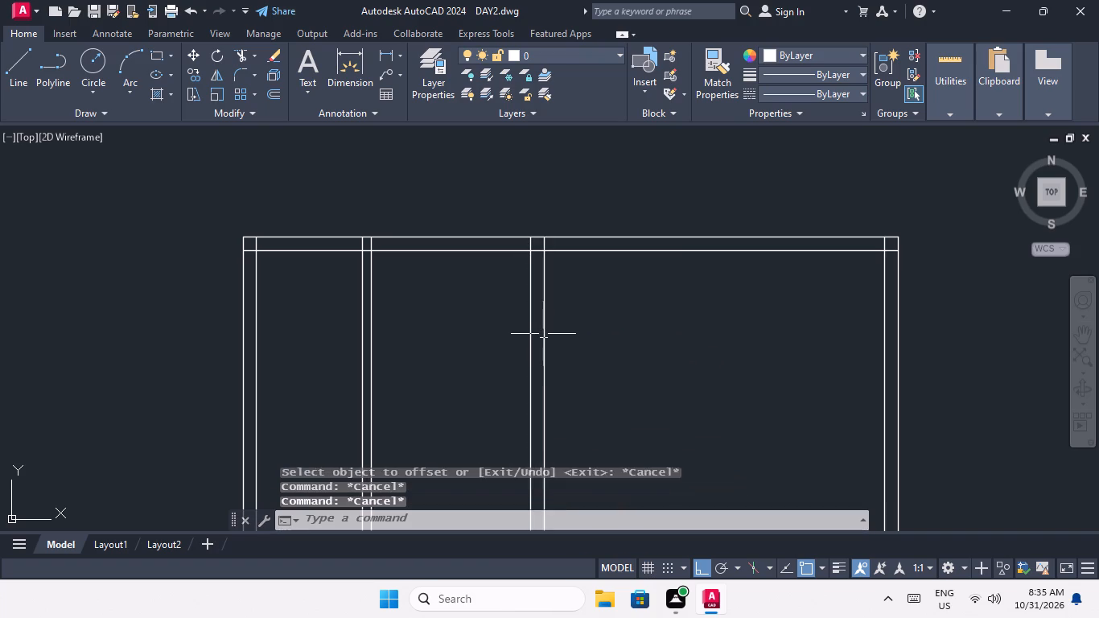
key(Escape)
Offset the inner line of the plan's right wall 9' to the left into the interior.
key(o)
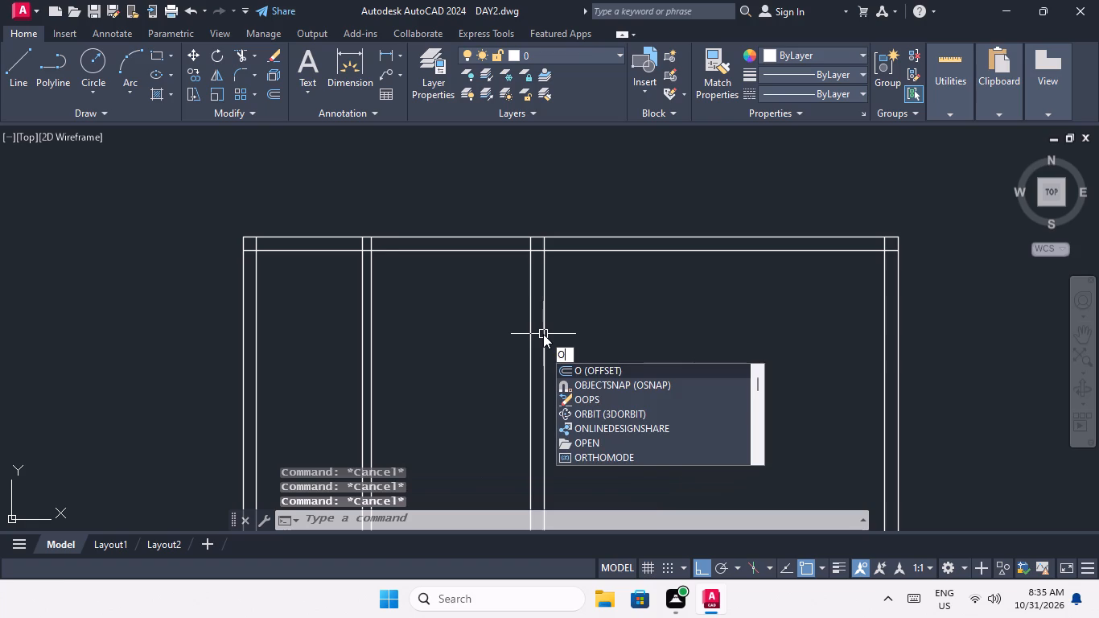
key(Return)
key(9)
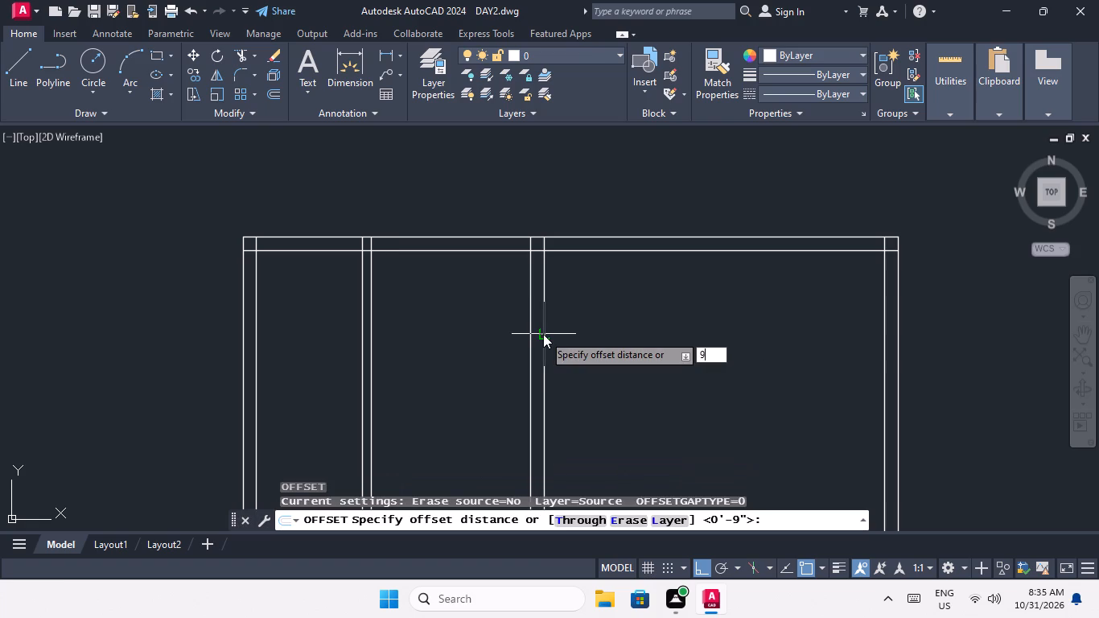
key(apostrophe)
key(Return)
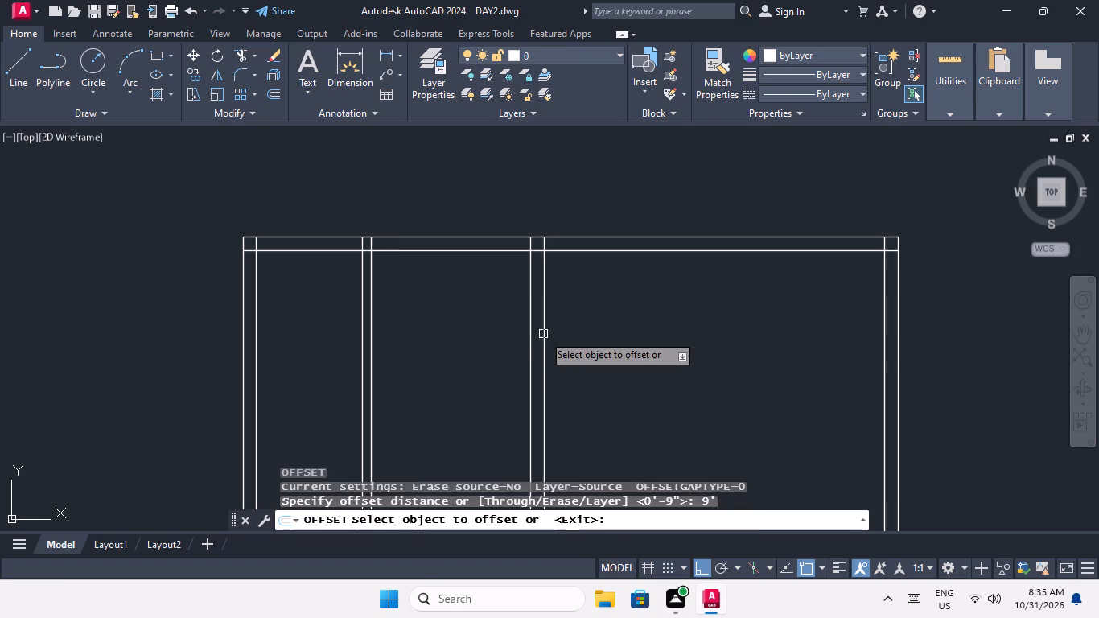
middle_drag(701, 323, 521, 313)
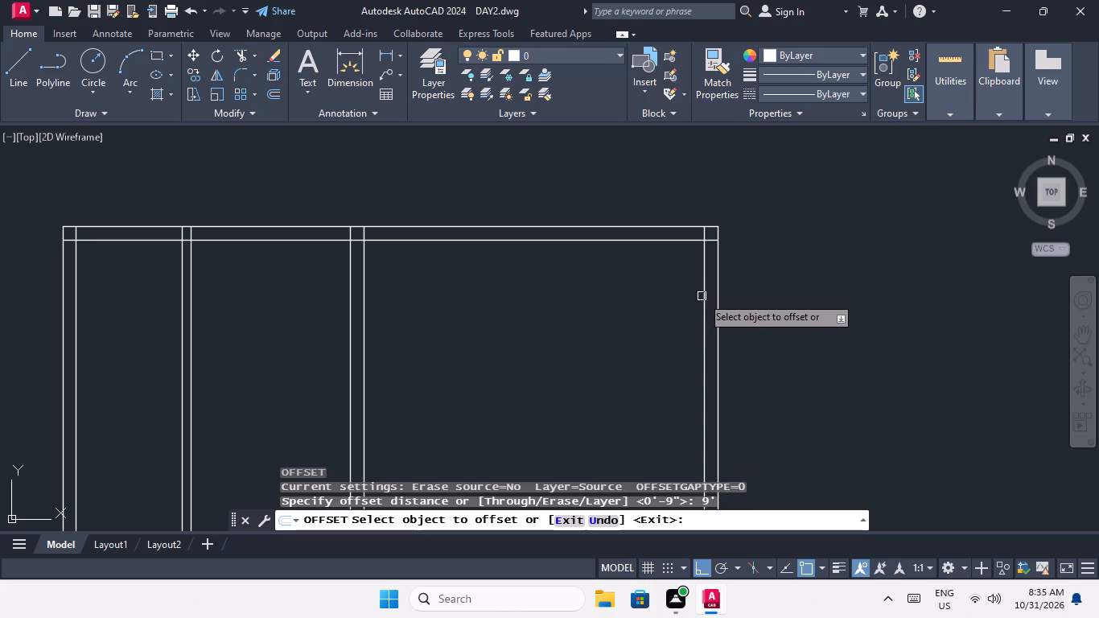
click(702, 296)
click(661, 311)
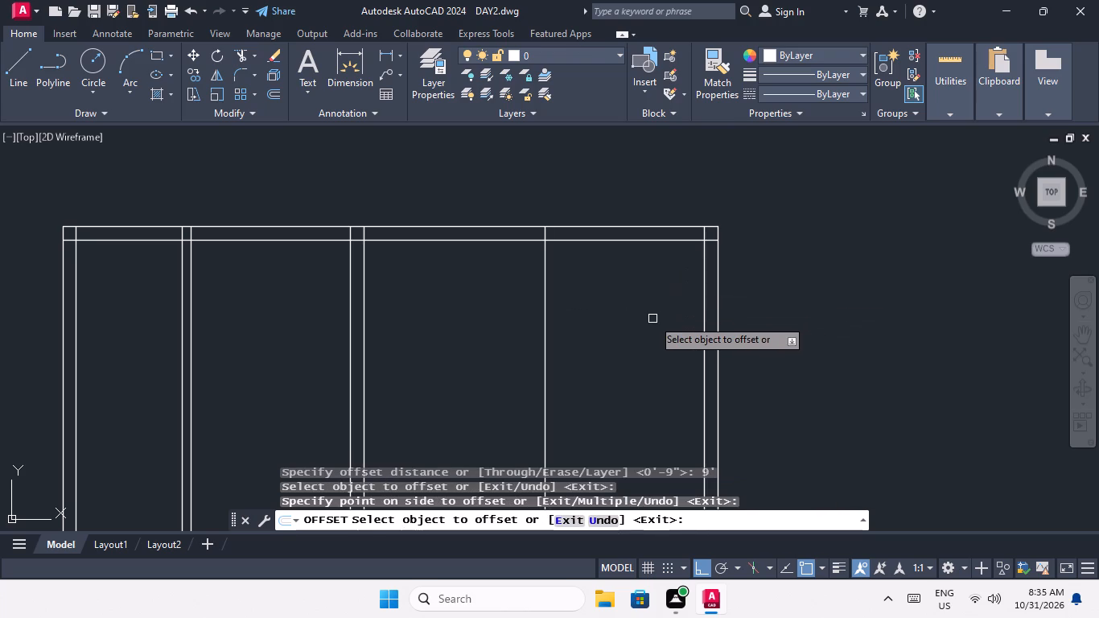
key(Escape)
key(Escape)
Offset the new vertical line near the right wall 6" to the left to form a partition.
key(o)
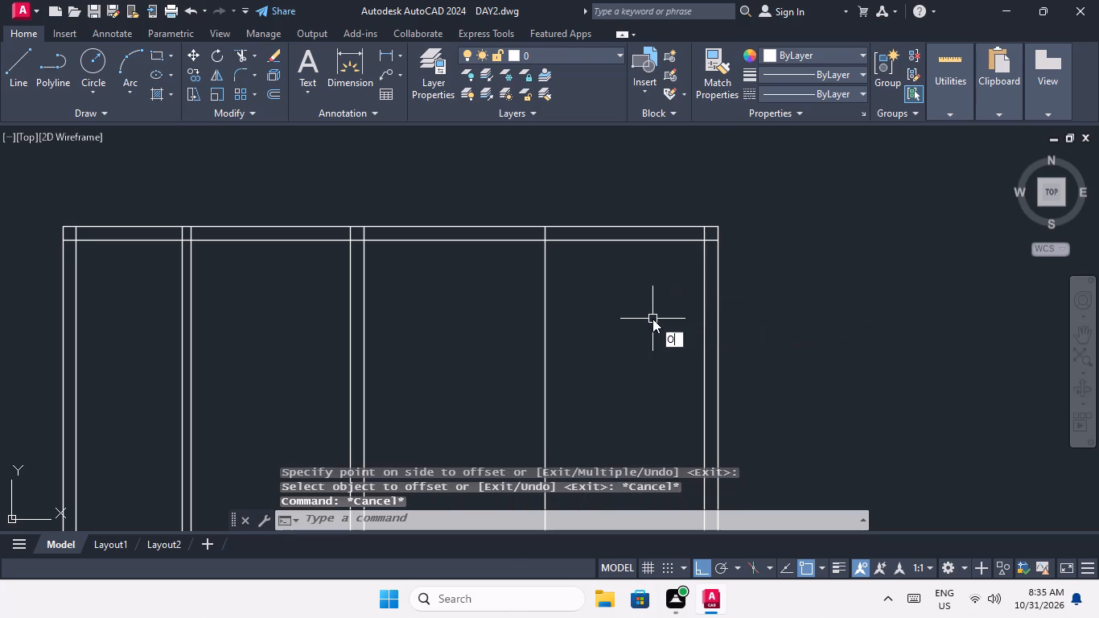
key(Return)
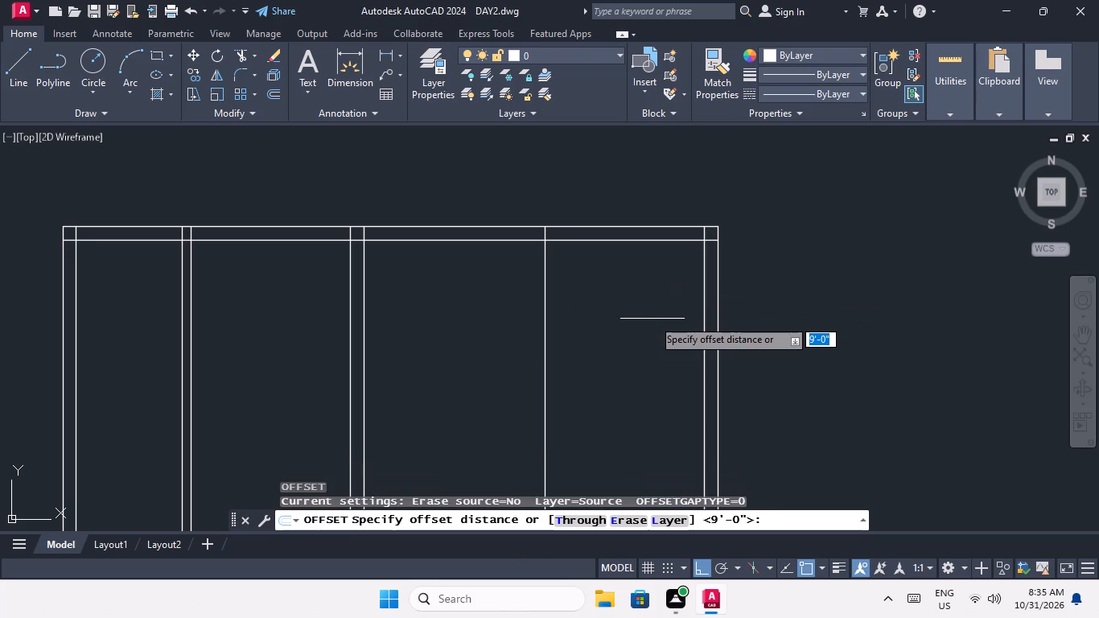
text(6")
key(Return)
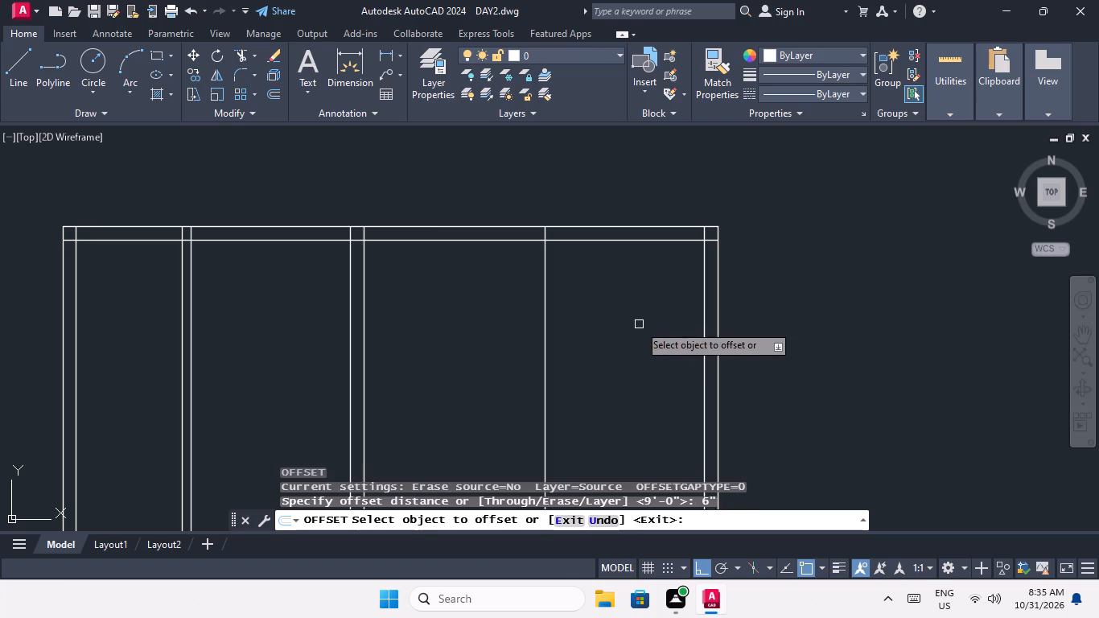
drag(543, 326, 534, 334)
click(508, 352)
key(Escape)
key(Escape)
key(Escape)
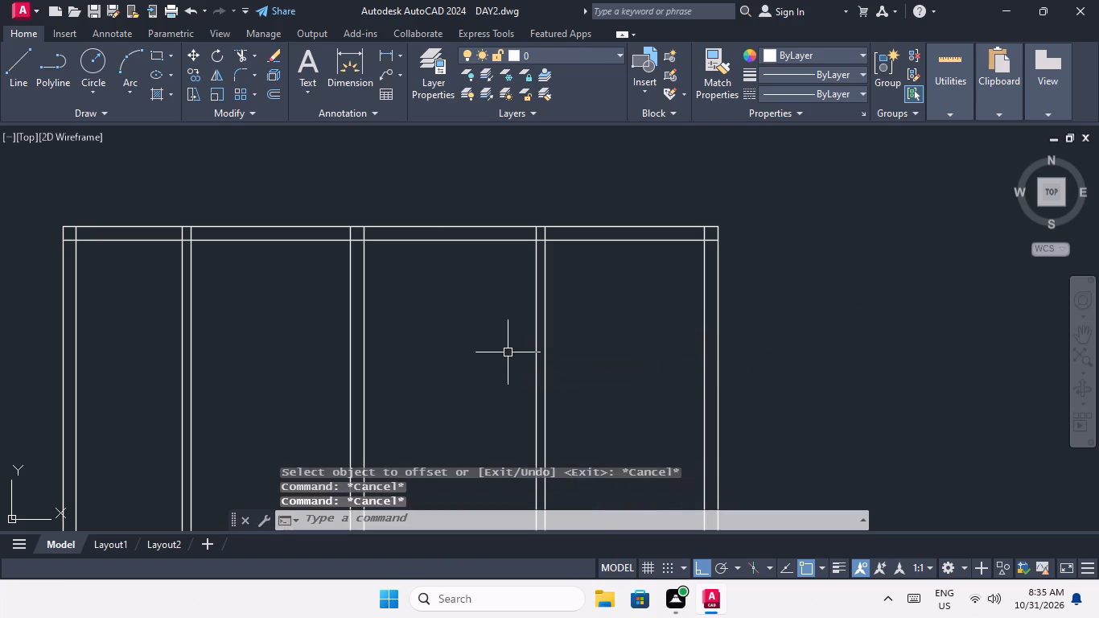
Offset the left-hand line of the right-side 6" partition 6' to the left.
key(o)
key(Return)
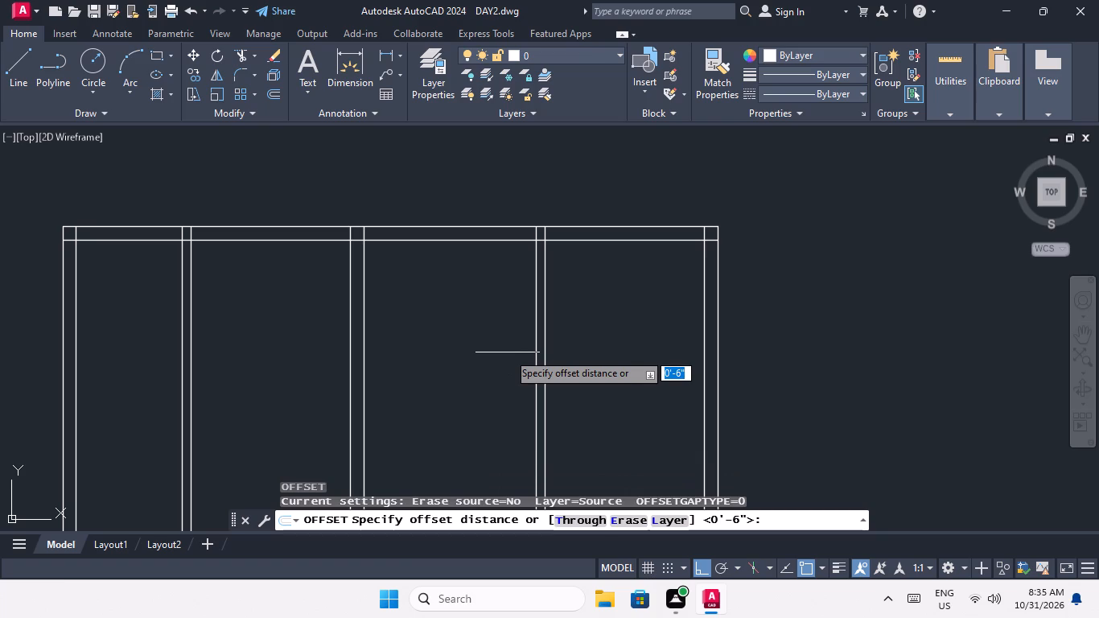
text(6')
key(Return)
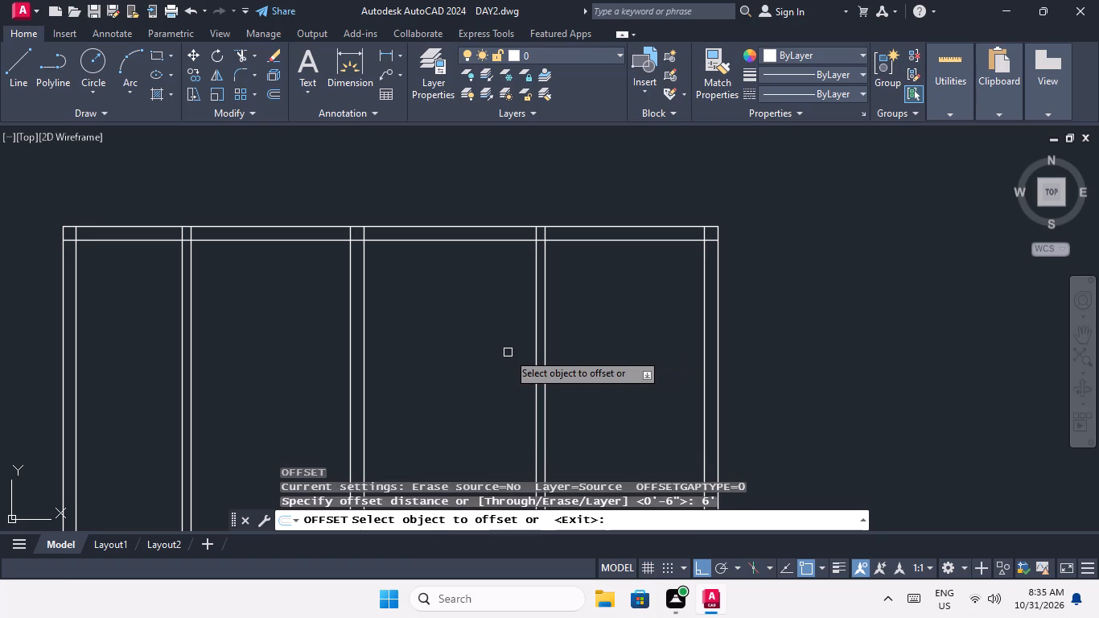
drag(535, 329, 521, 337)
click(475, 358)
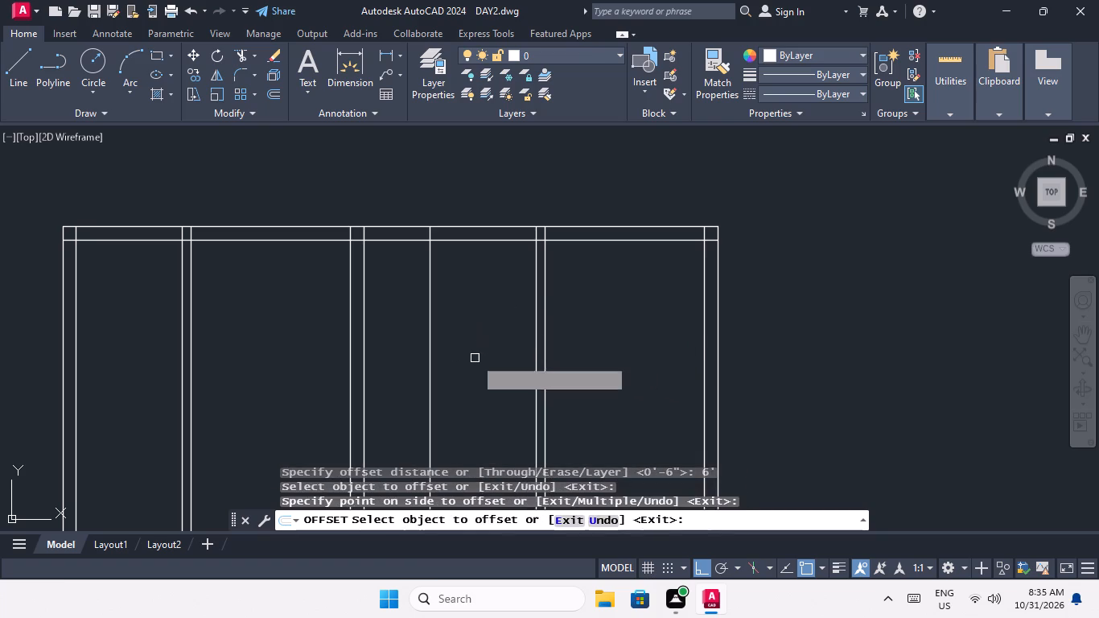
key(Escape)
key(Escape)
Offset the new vertical line 9" to the left to form the second 9" interior wall.
key(o)
key(Return)
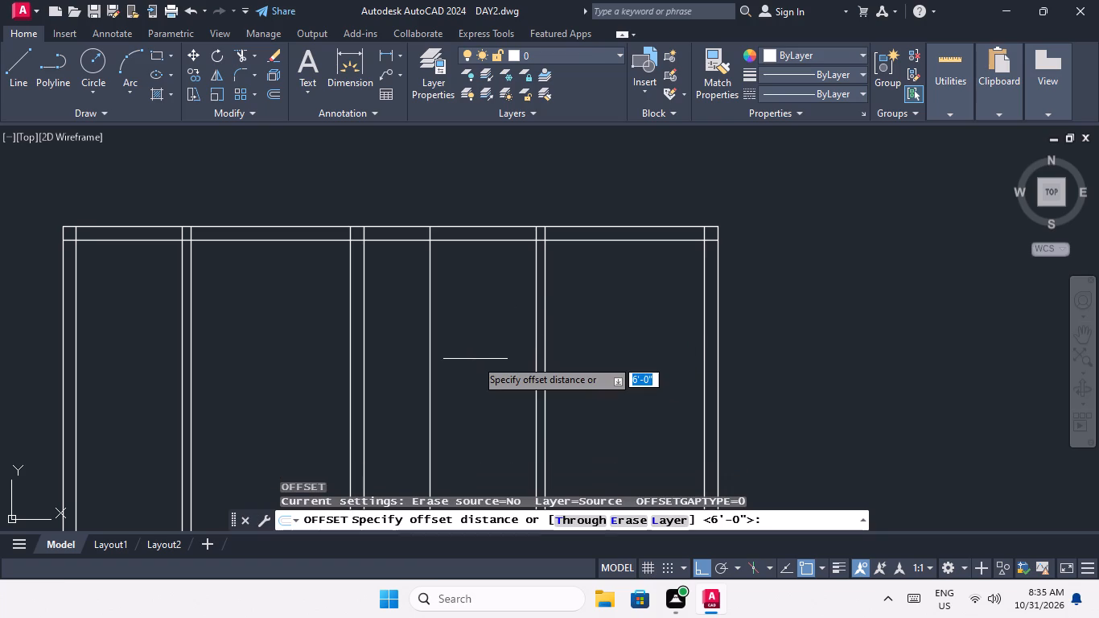
text(9")
key(Return)
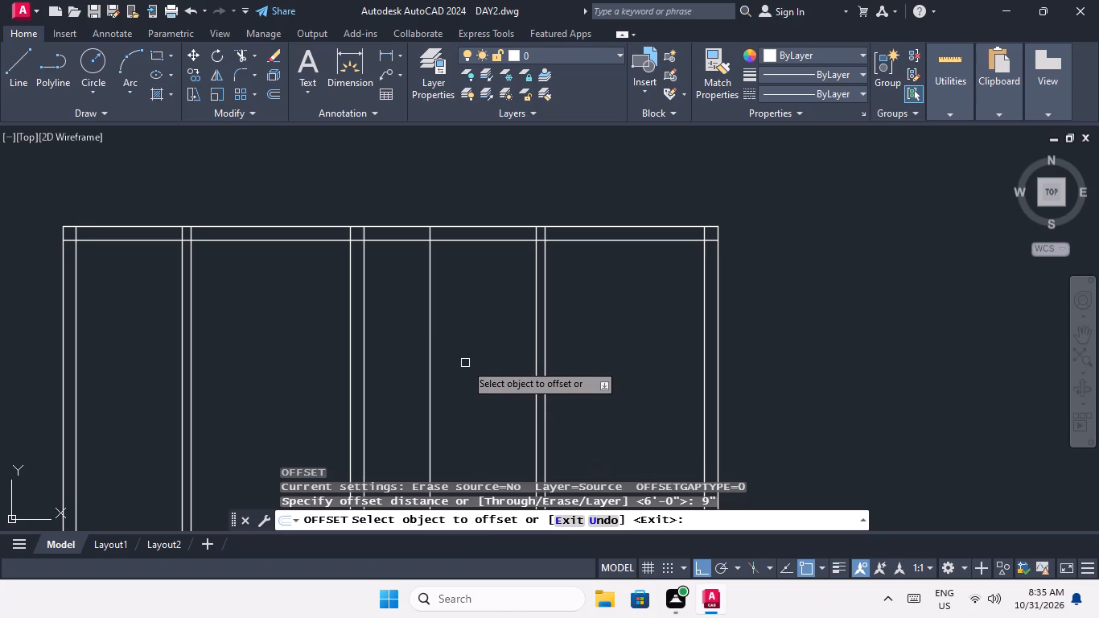
drag(429, 332, 414, 346)
click(402, 356)
middle_drag(435, 309, 431, 284)
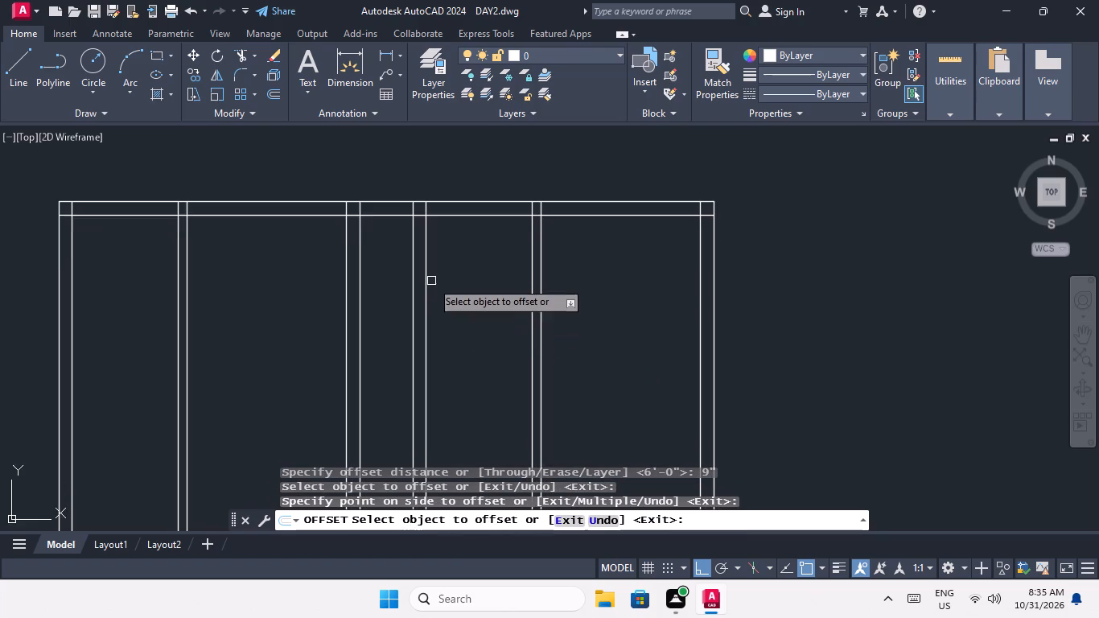
scroll(430, 280, down, 5)
scroll(431, 323, up, 2)
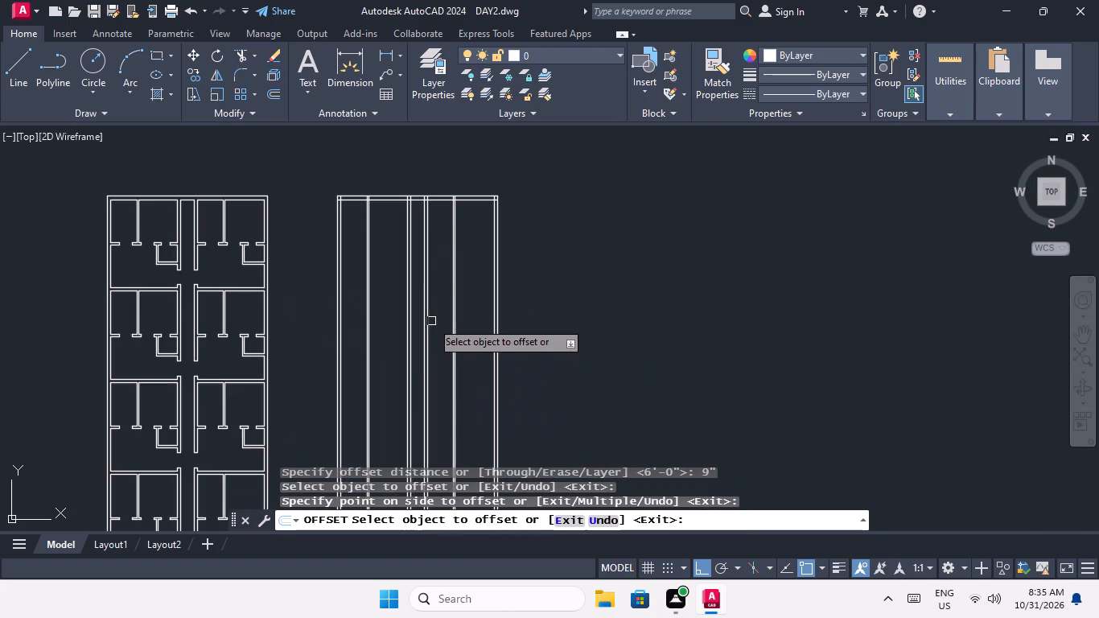
middle_drag(434, 307, 435, 356)
scroll(442, 295, up, 2)
middle_drag(442, 293, 442, 344)
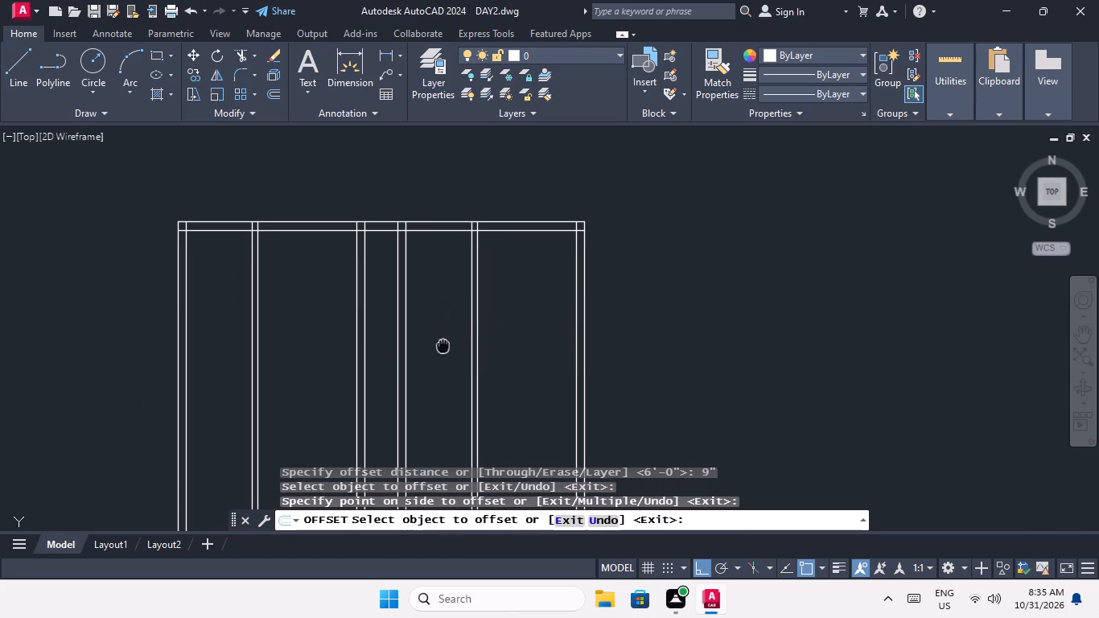
key(Escape)
key(Escape)
Offset the inner line of the plan's top wall 10' down into the interior.
key(o)
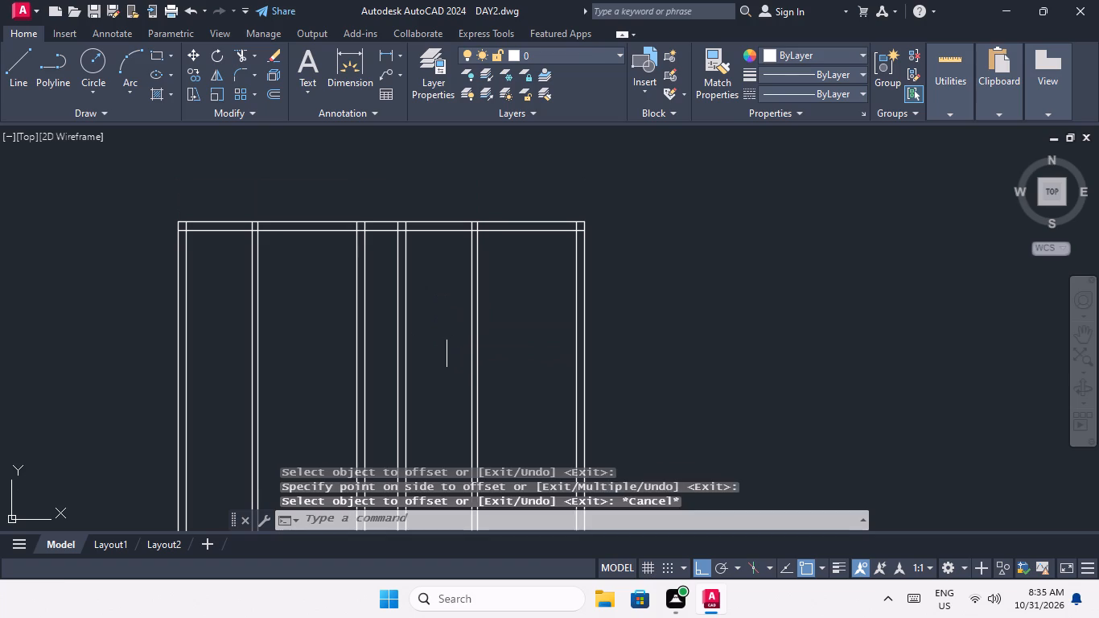
key(Return)
text(10')
key(Return)
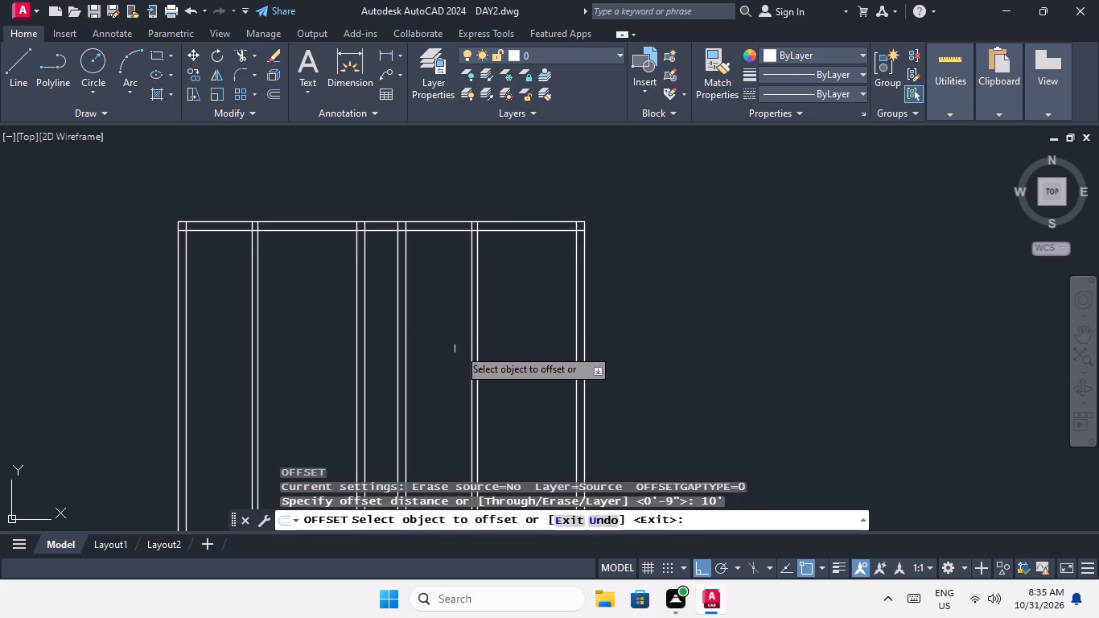
click(521, 233)
click(521, 282)
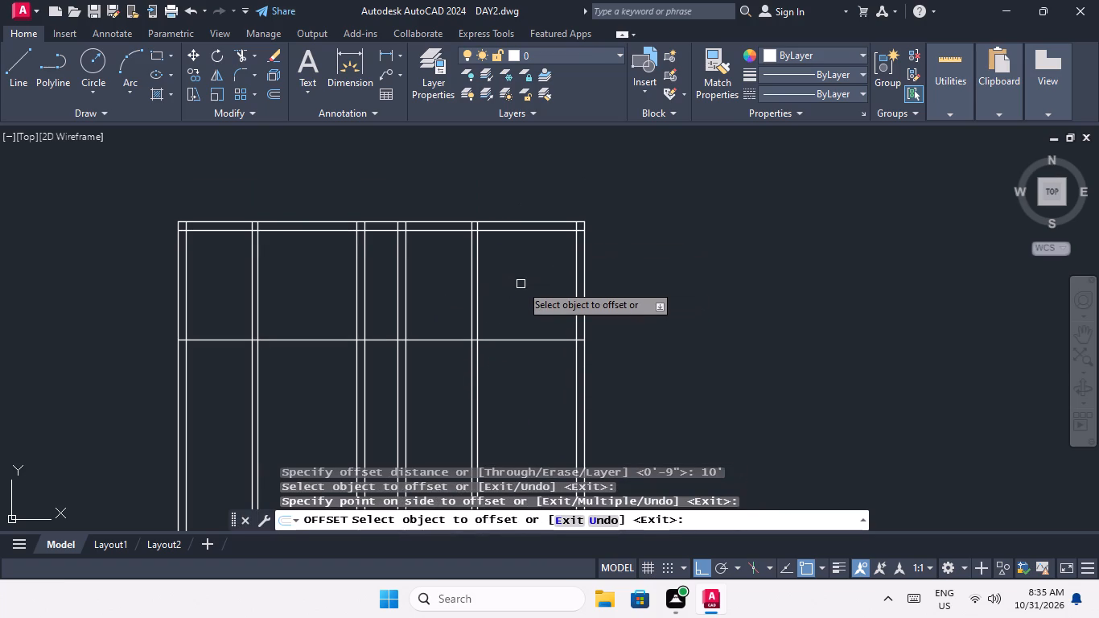
key(Escape)
key(Escape)
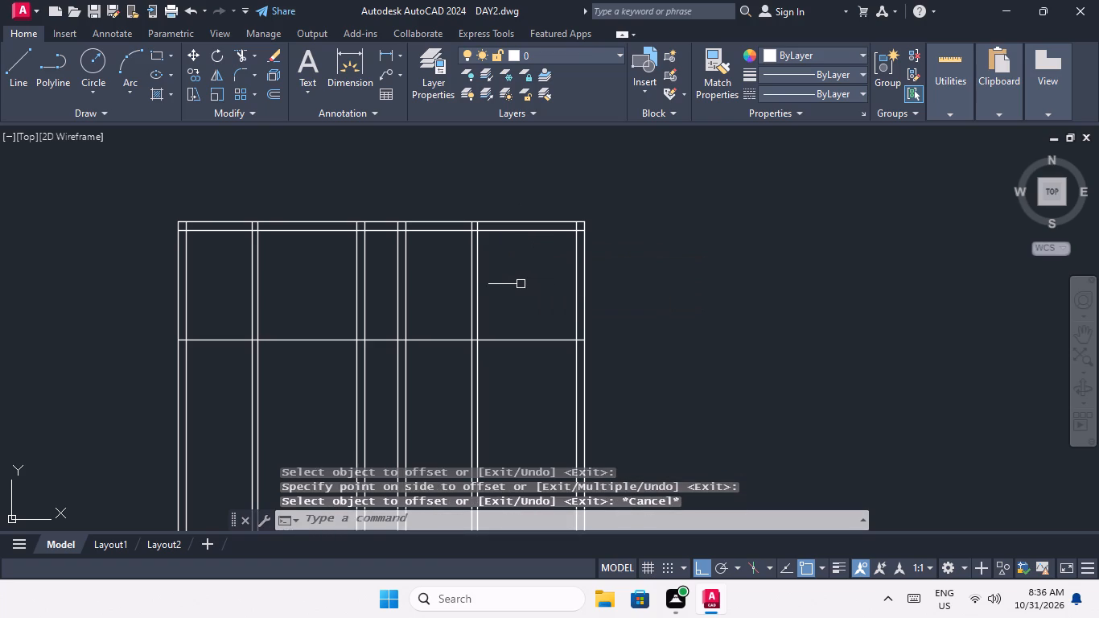
Offset the new horizontal line 6" downward to give the cross partition its thickness.
key(o)
key(Return)
key(6)
key(shift+quotedbl)
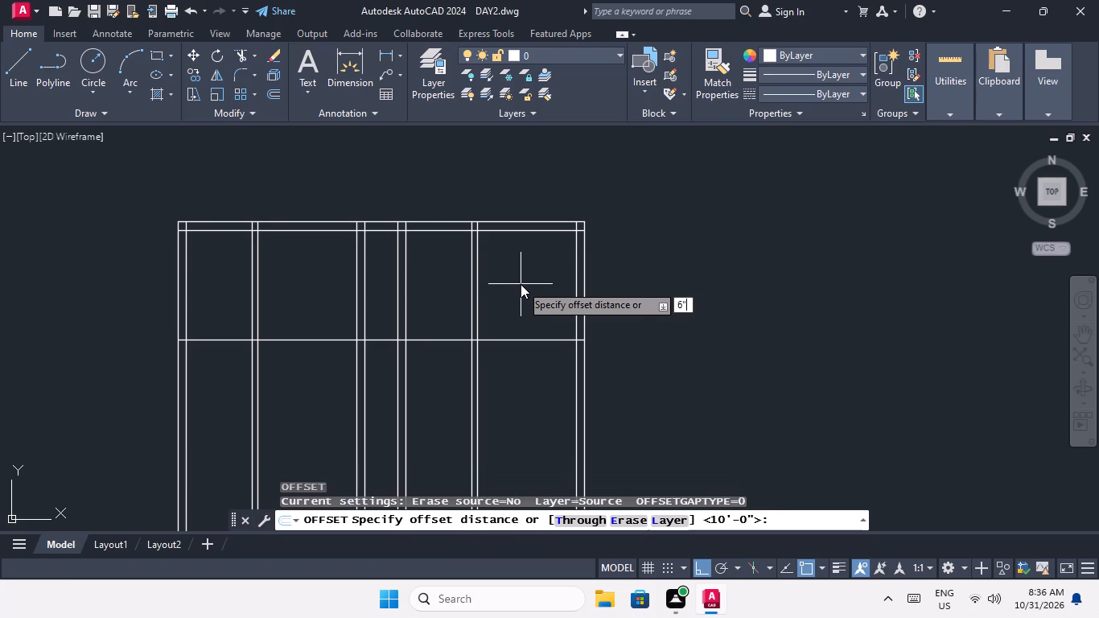
key(Return)
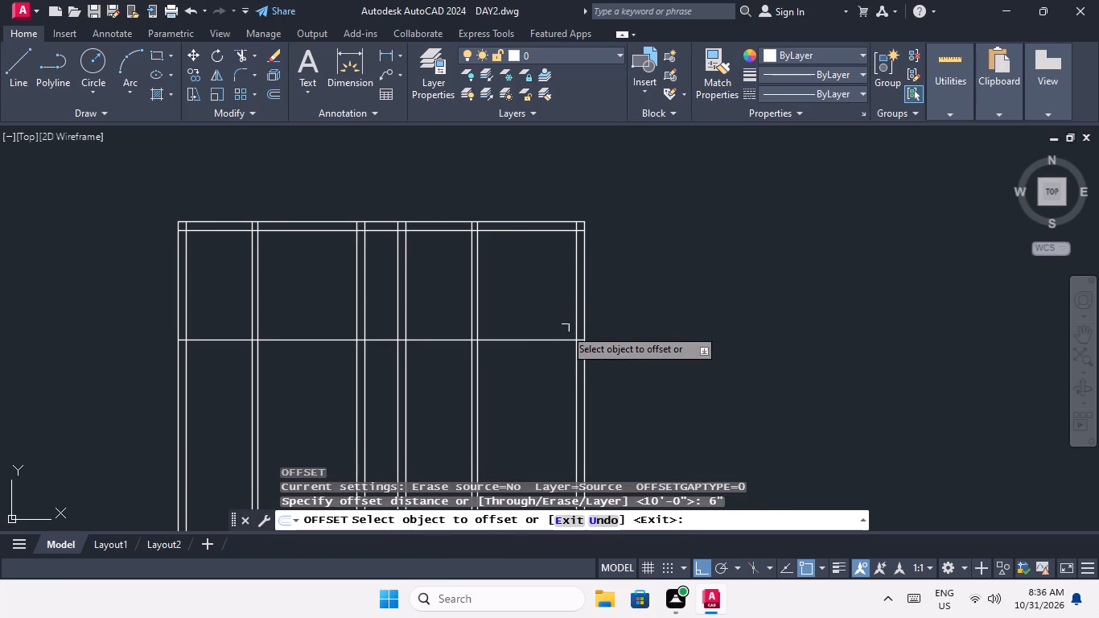
click(545, 342)
click(550, 375)
middle_drag(544, 378, 552, 291)
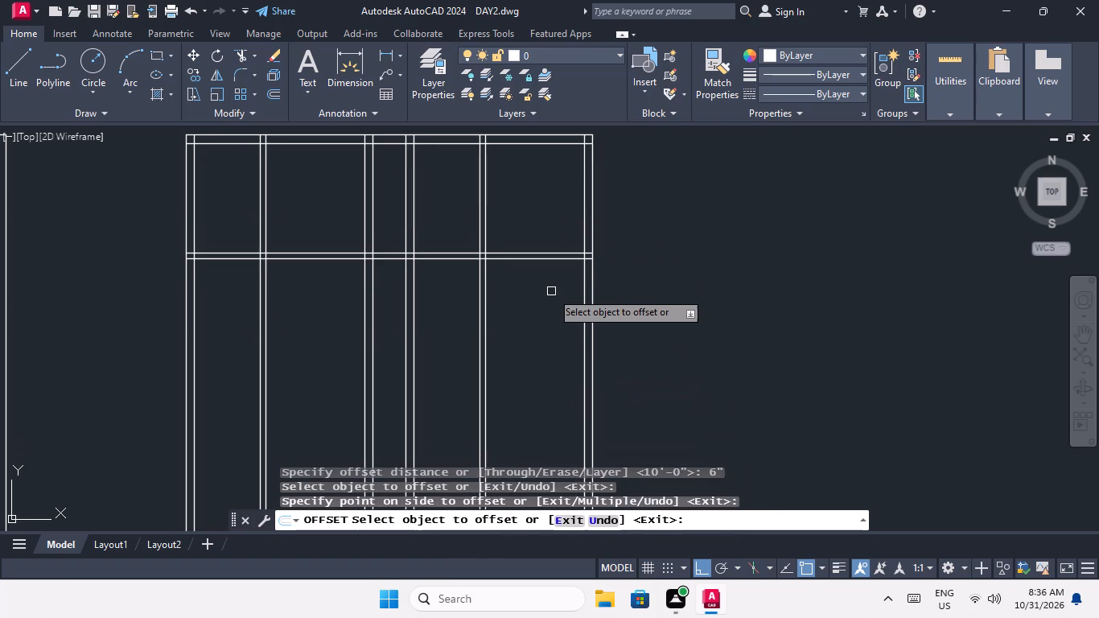
key(Escape)
key(Escape)
Offset the lower line of the 6" horizontal partition 10' downward.
key(o)
key(Return)
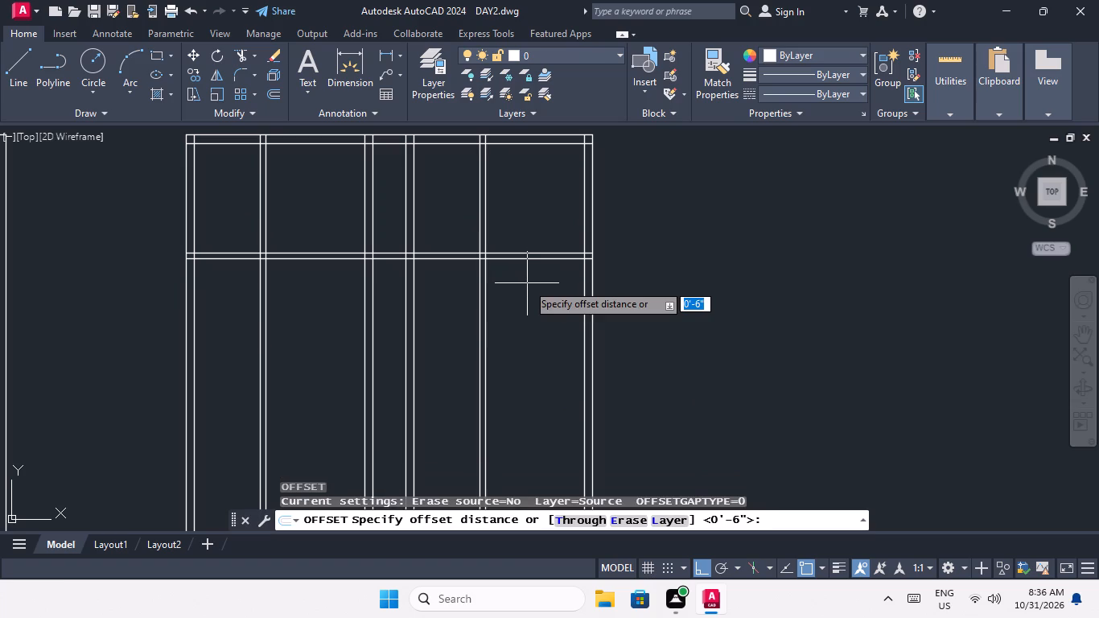
text(10)
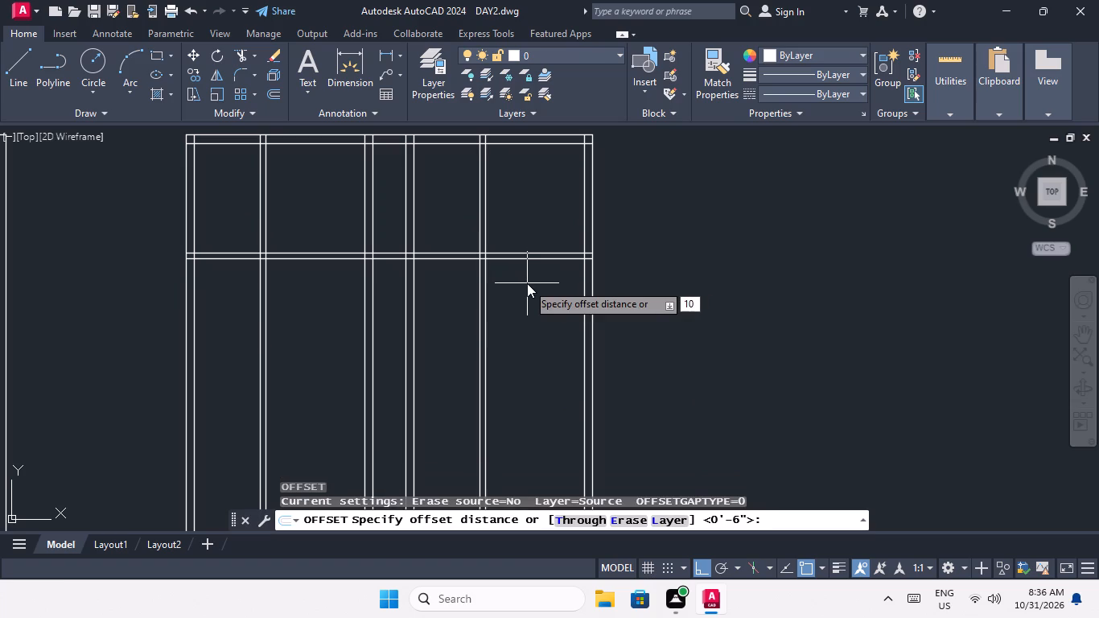
key(apostrophe)
key(Return)
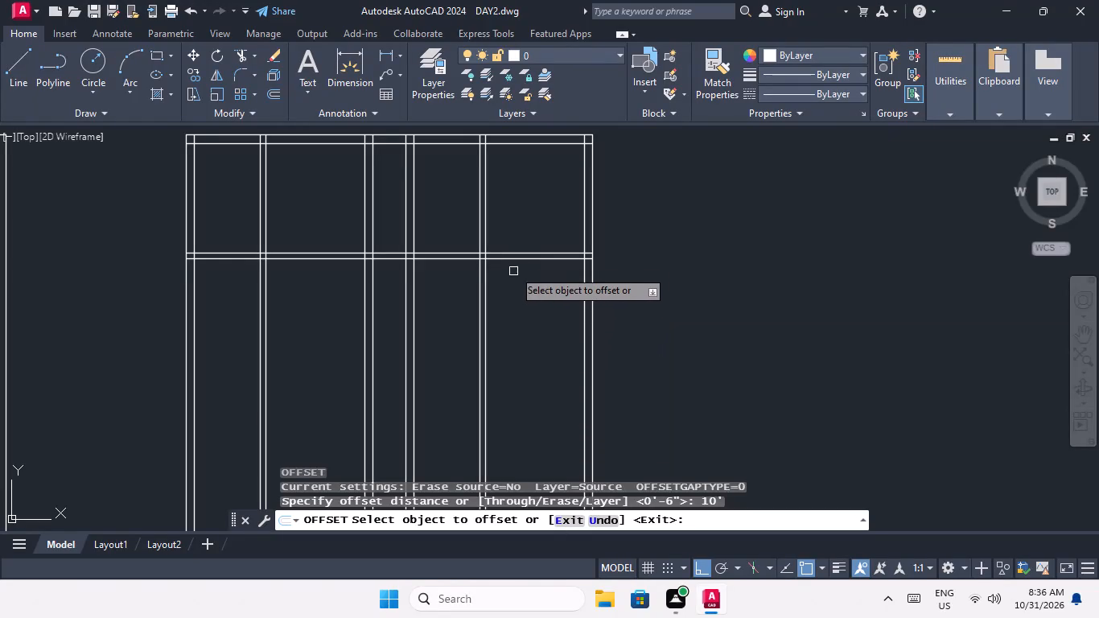
click(522, 260)
click(525, 312)
middle_drag(529, 311, 527, 287)
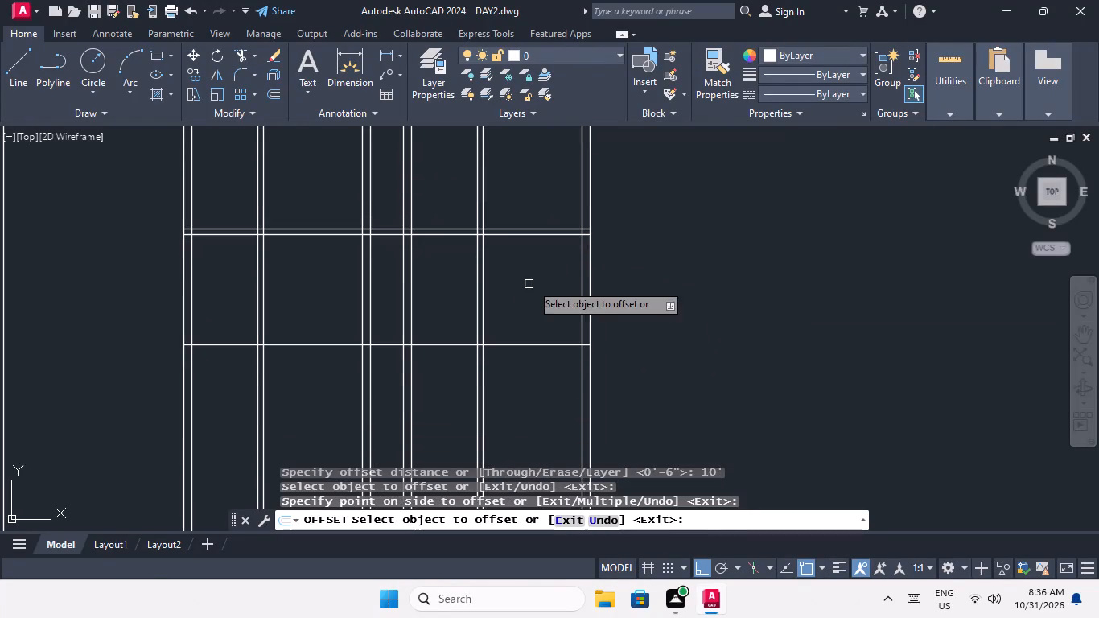
Offset the lowest horizontal line 9" downward to form the first 9" cross wall.
key(Escape)
key(Escape)
key(o)
key(Return)
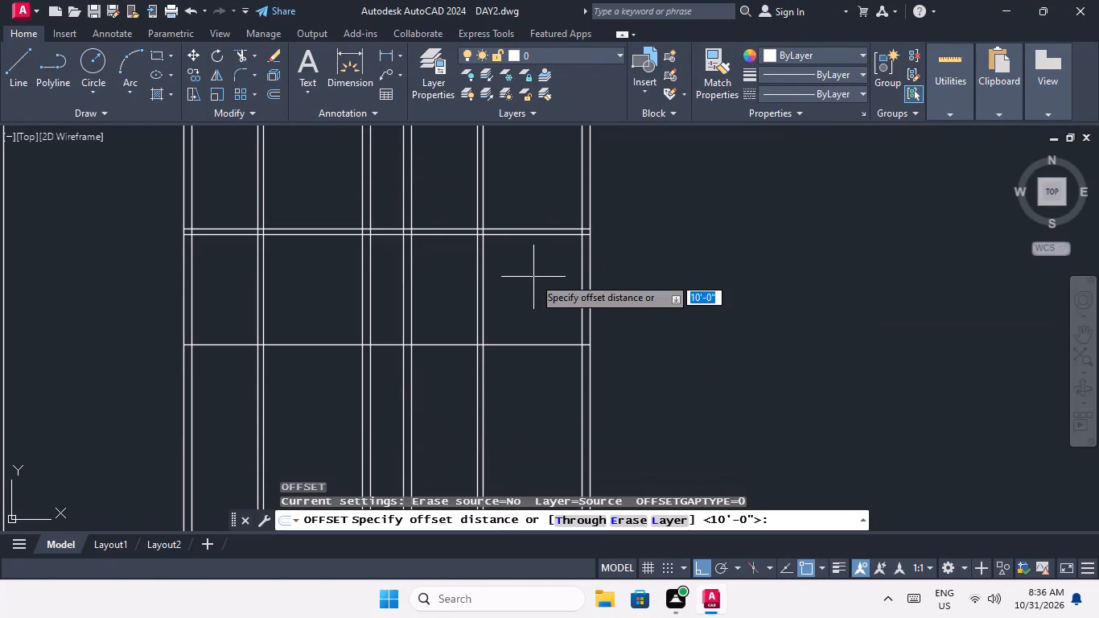
text(9")
key(Return)
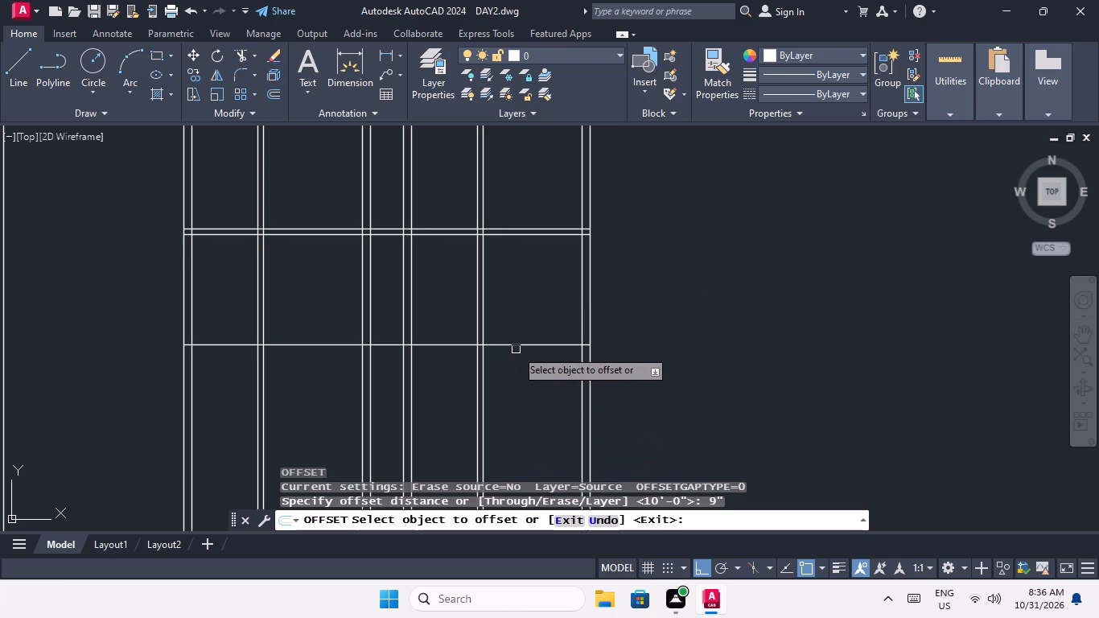
drag(516, 346, 517, 357)
click(527, 381)
middle_drag(527, 381, 527, 323)
scroll(527, 318, down, 3)
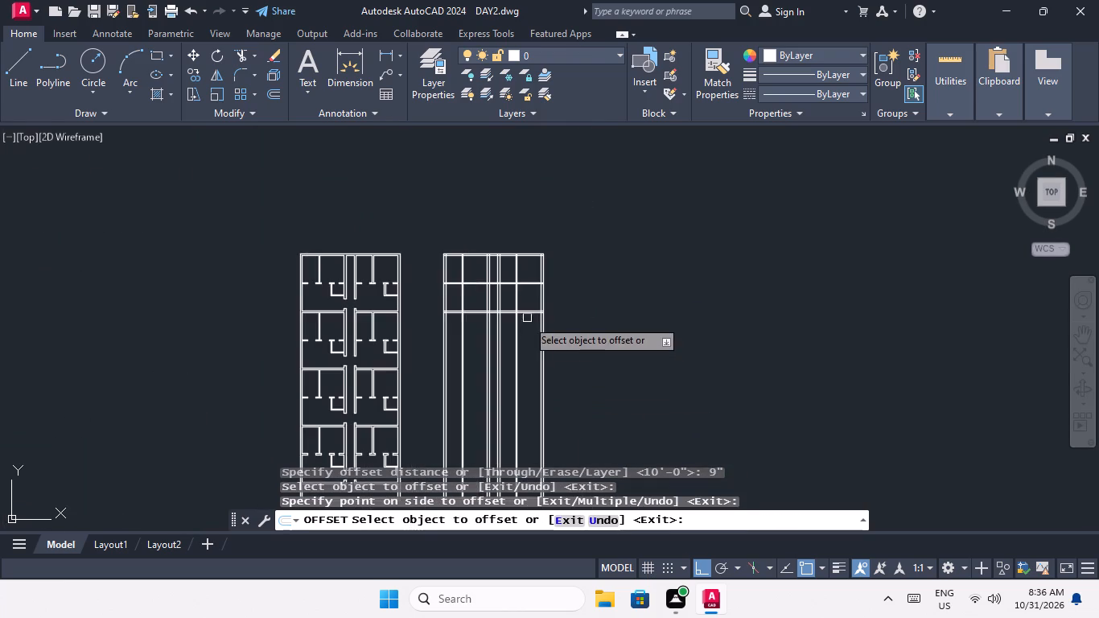
middle_drag(528, 336, 528, 296)
scroll(525, 276, up, 3)
middle_drag(522, 292, 555, 226)
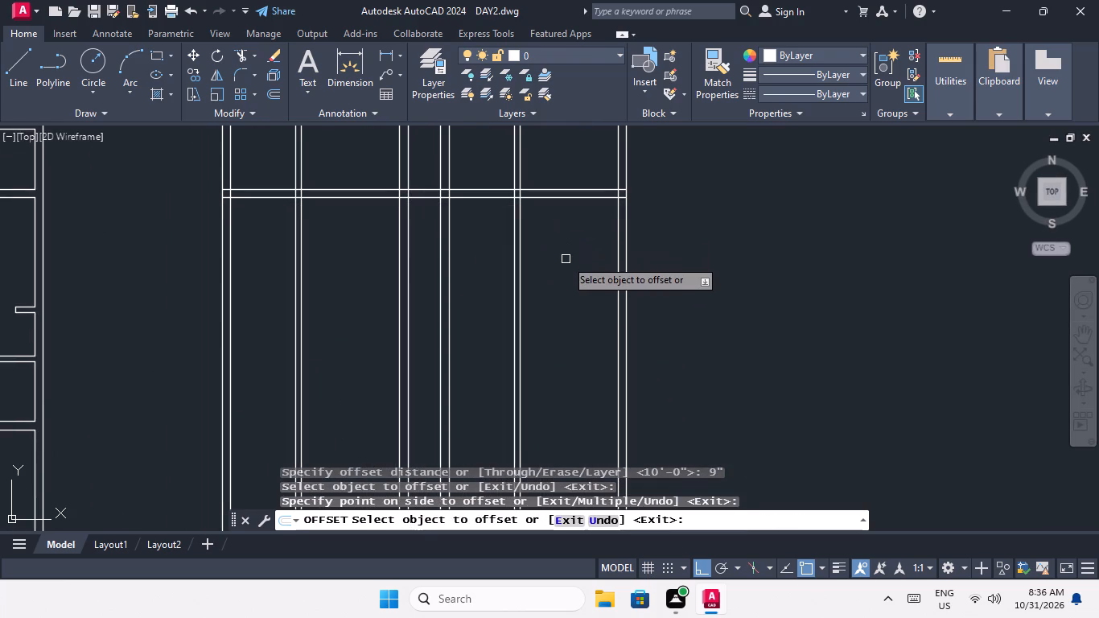
key(Escape)
key(Escape)
key(Escape)
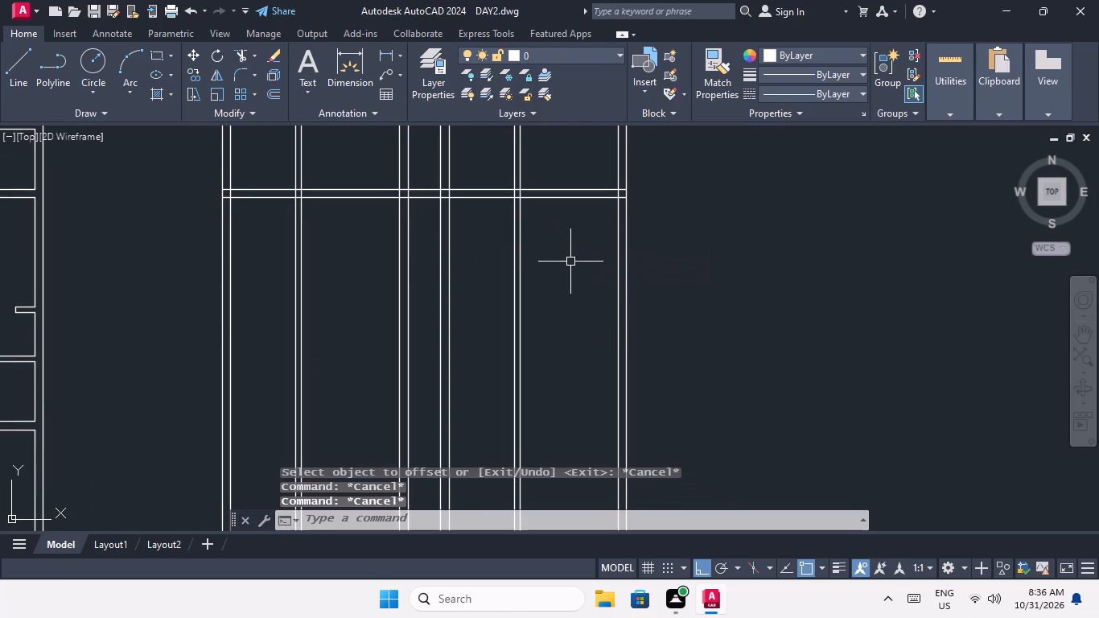
Offset the lower line of the first 9" cross wall 10' downward.
key(o)
key(Return)
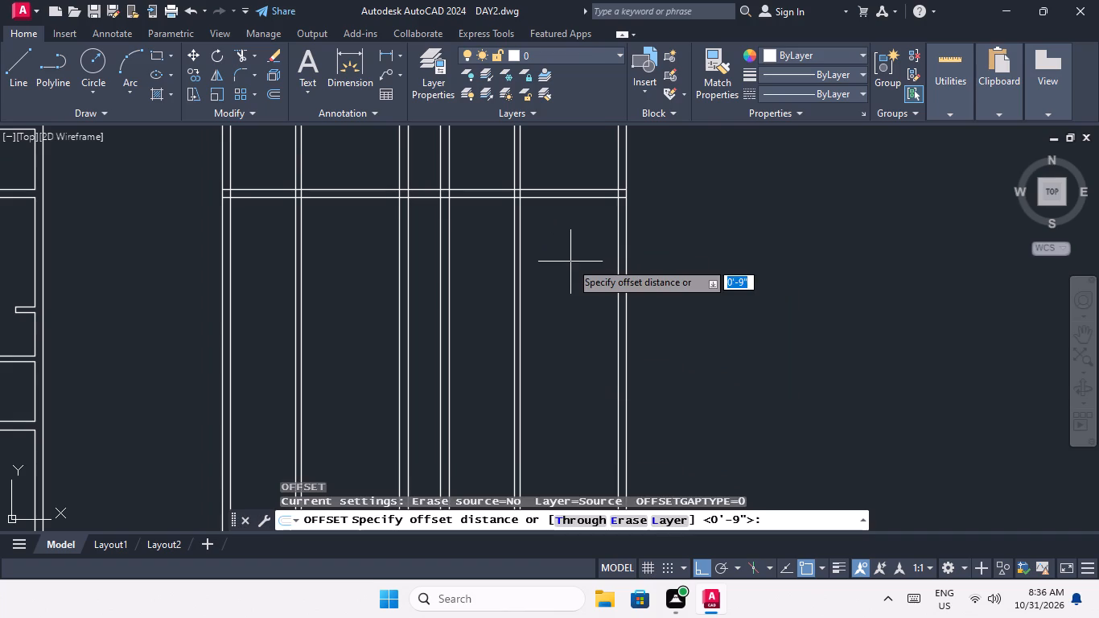
text(10')
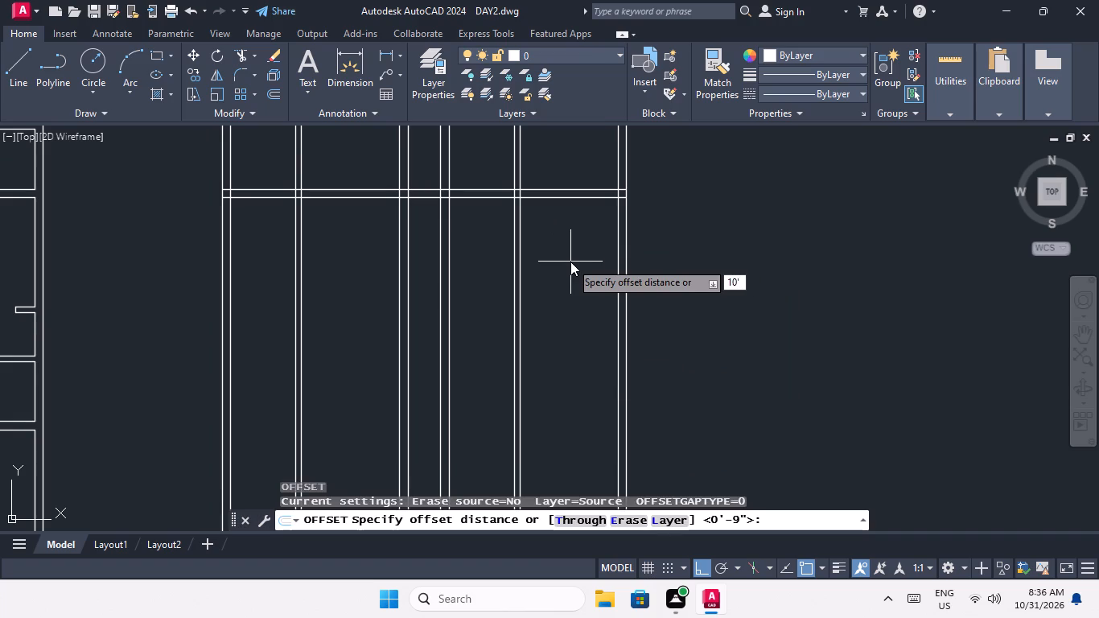
key(Return)
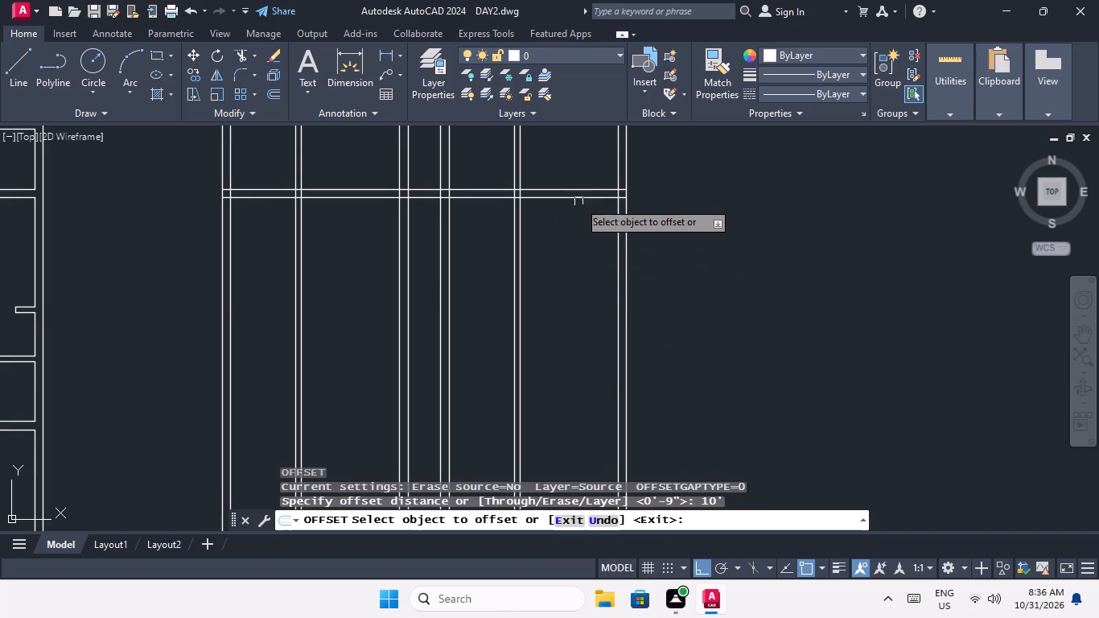
click(578, 198)
click(568, 255)
middle_drag(570, 255, 570, 229)
scroll(568, 191, down, 1)
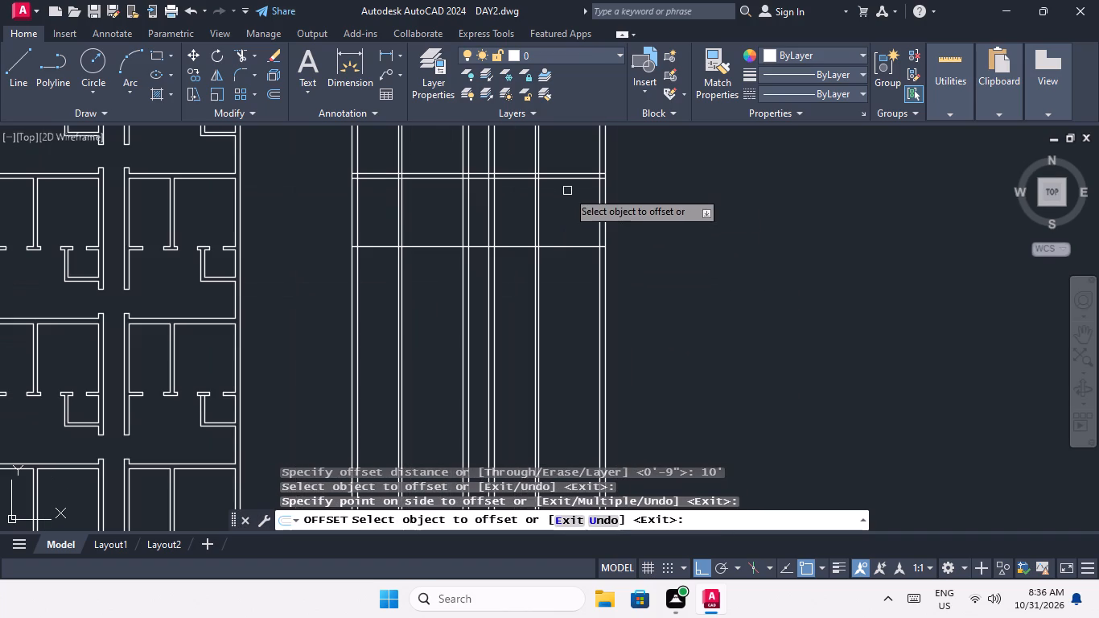
key(Escape)
key(Escape)
Offset the new horizontal line 6" downward to form the second 6" cross partition.
key(o)
key(Return)
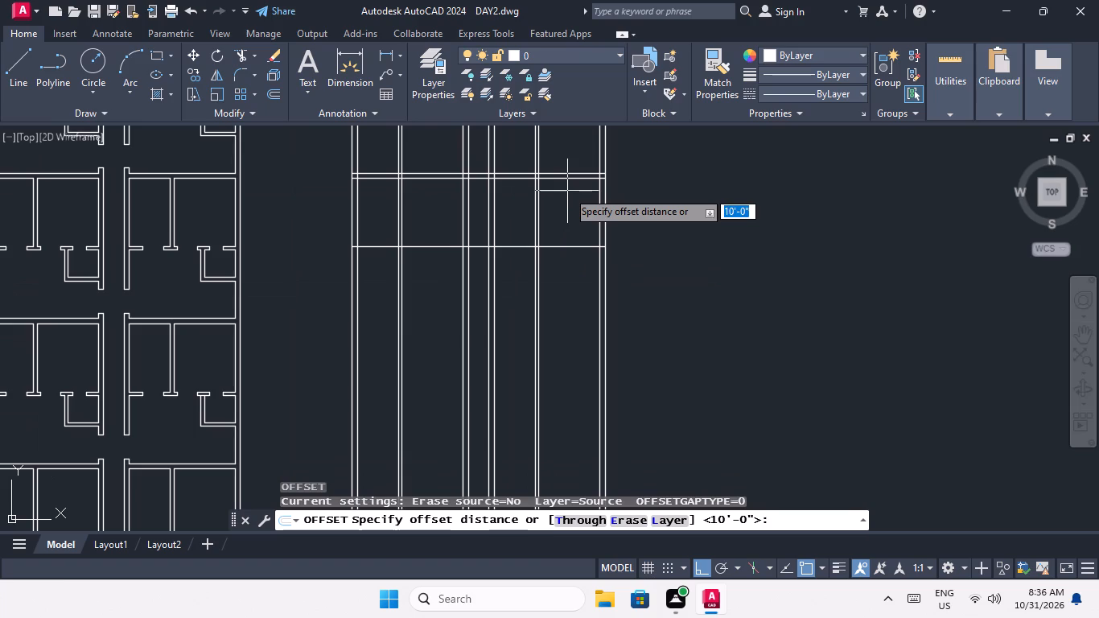
text(6")
key(Return)
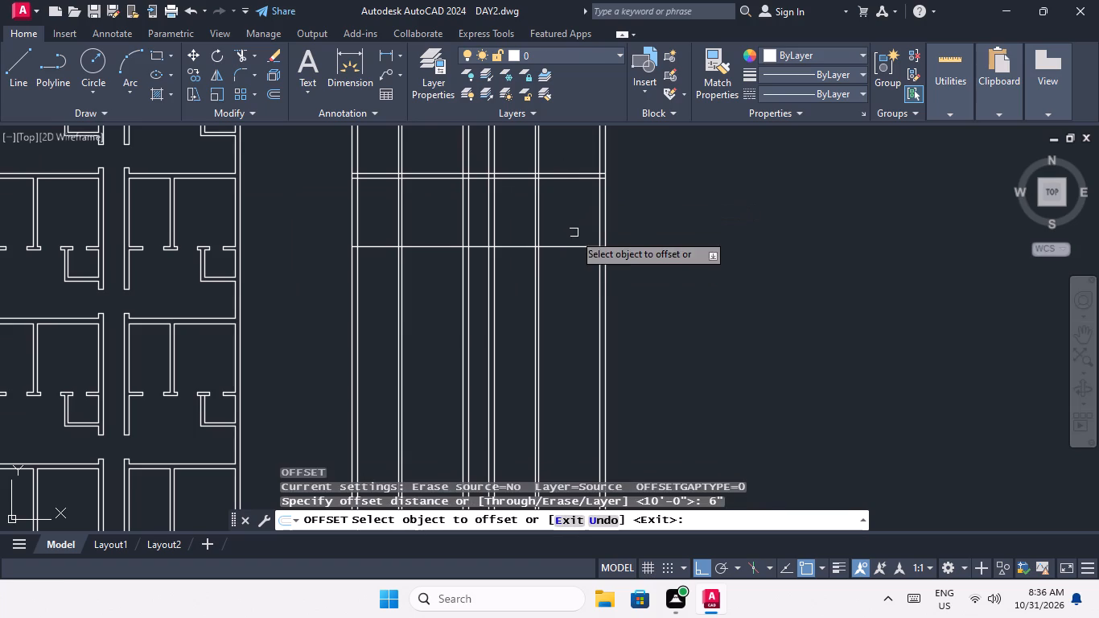
drag(568, 249, 571, 265)
click(581, 296)
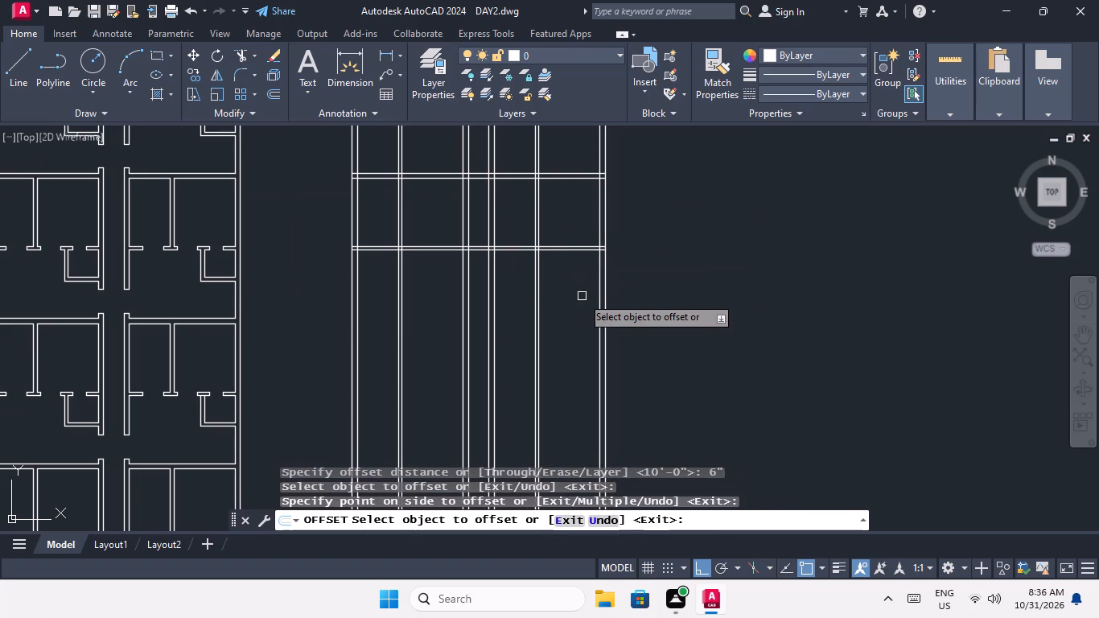
key(Escape)
key(Escape)
Offset the lower line of the second 6" cross partition 10' downward.
key(o)
key(Return)
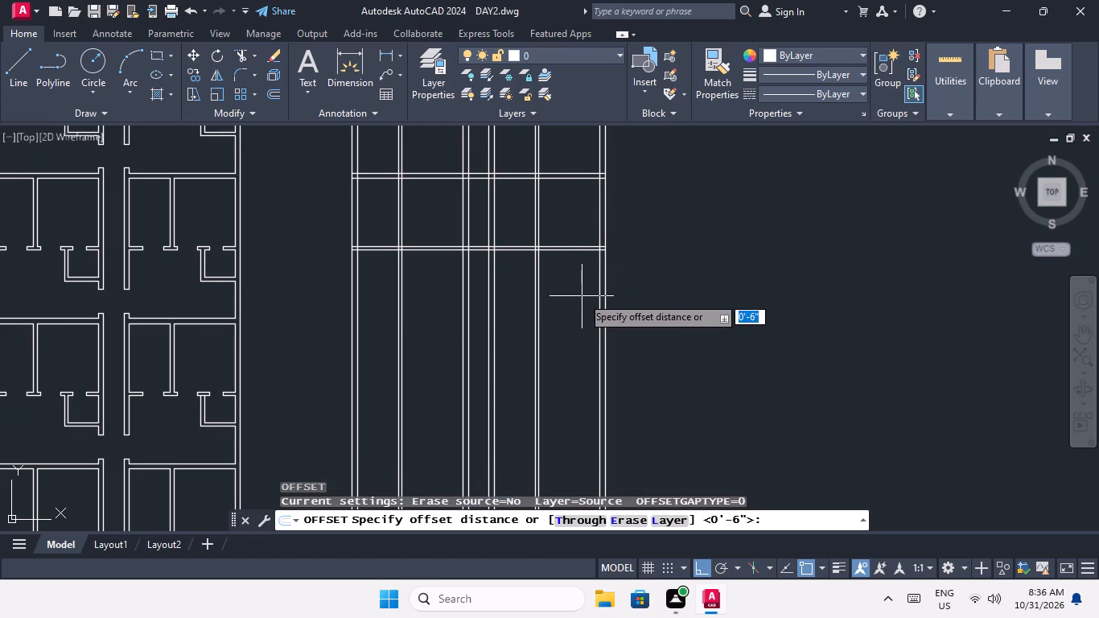
text(10)
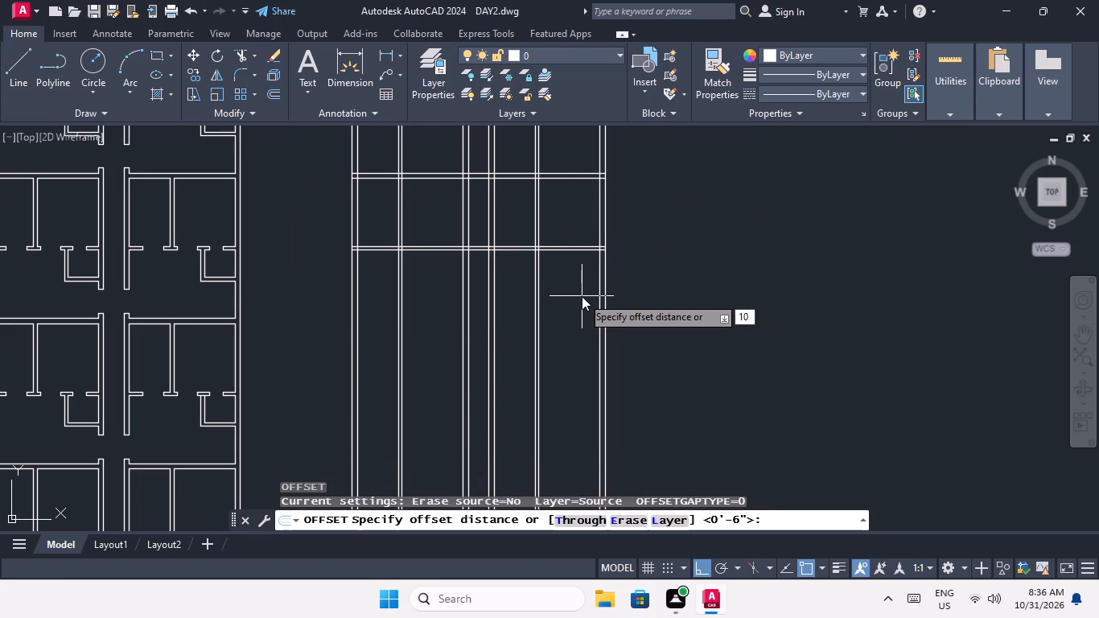
key(apostrophe)
key(Return)
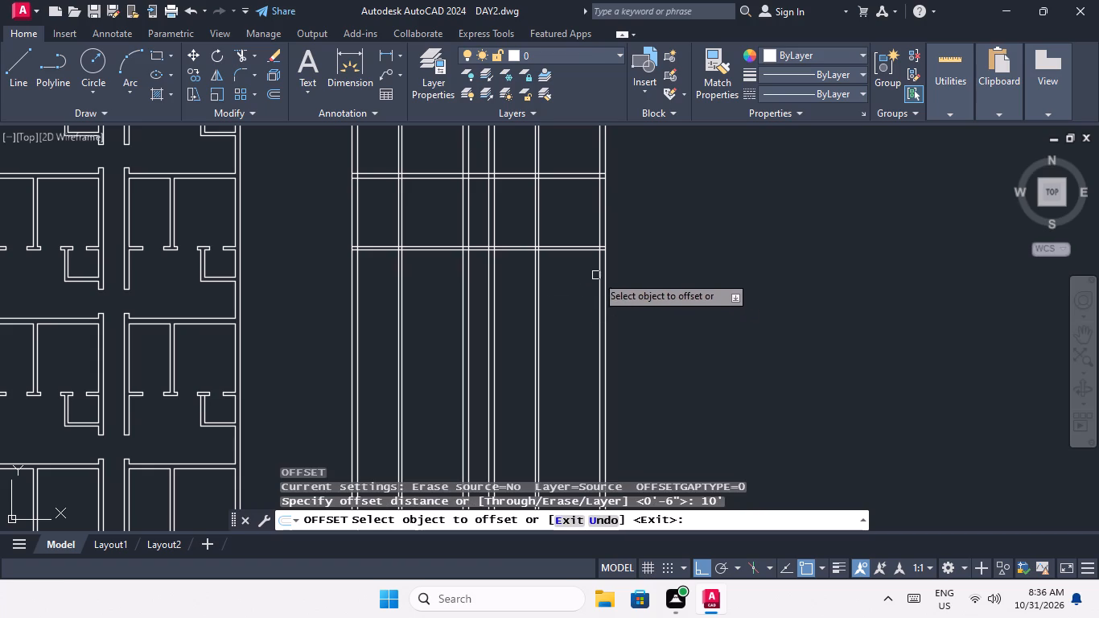
scroll(577, 266, up, 2)
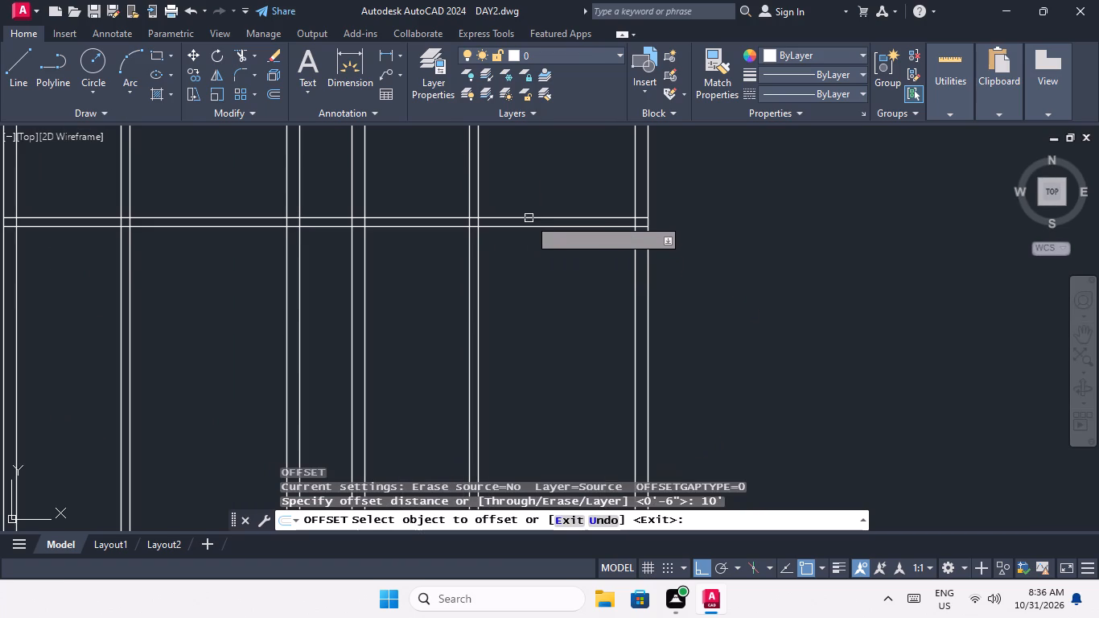
drag(530, 228, 530, 250)
scroll(533, 313, down, 3)
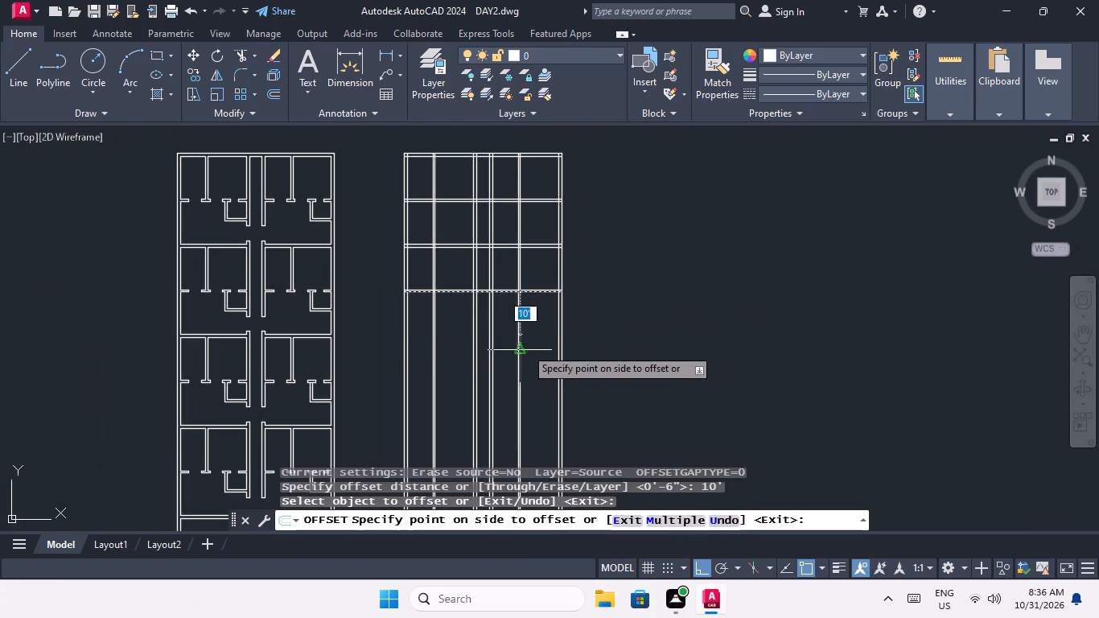
click(537, 320)
key(Escape)
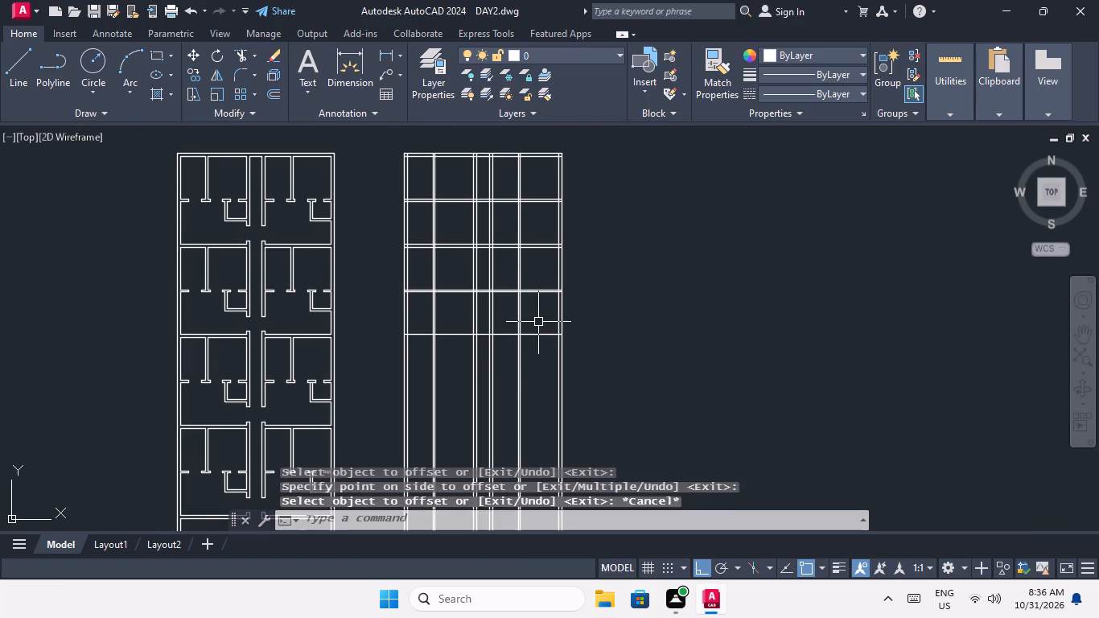
key(Escape)
Offset the new horizontal line 9" downward to form the second 9" cross wall.
key(o)
key(Return)
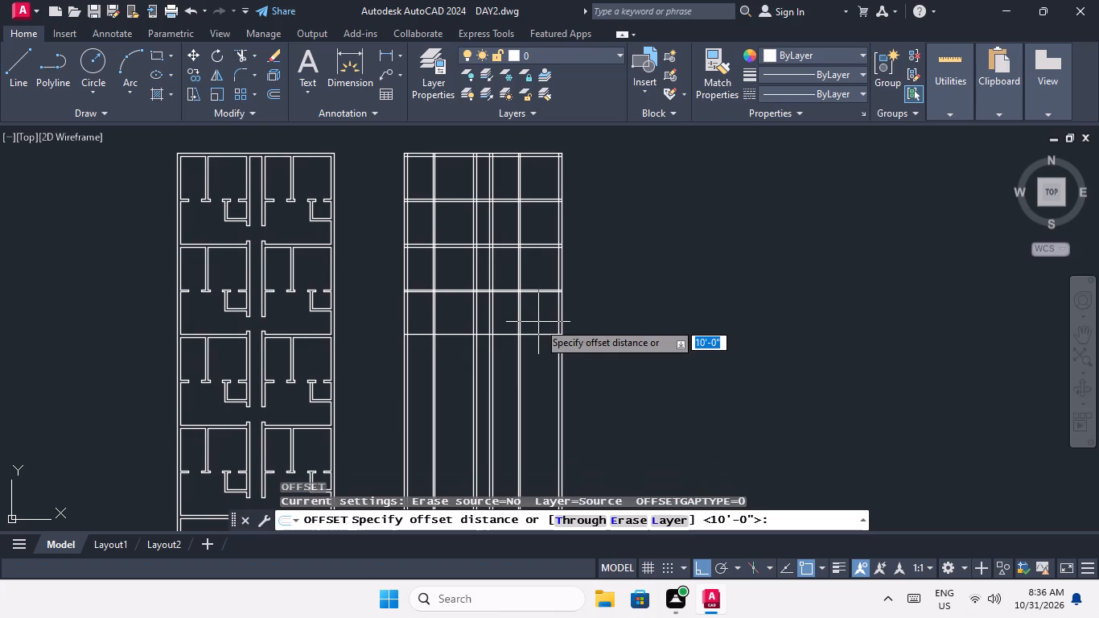
text(9")
key(Return)
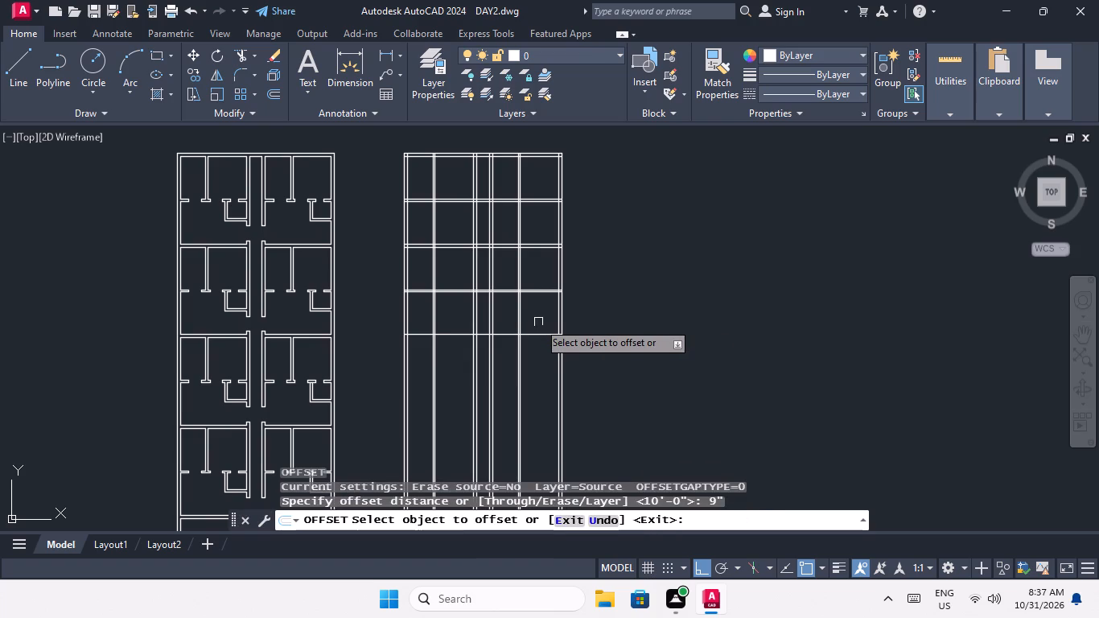
scroll(538, 338, up, 2)
click(538, 330)
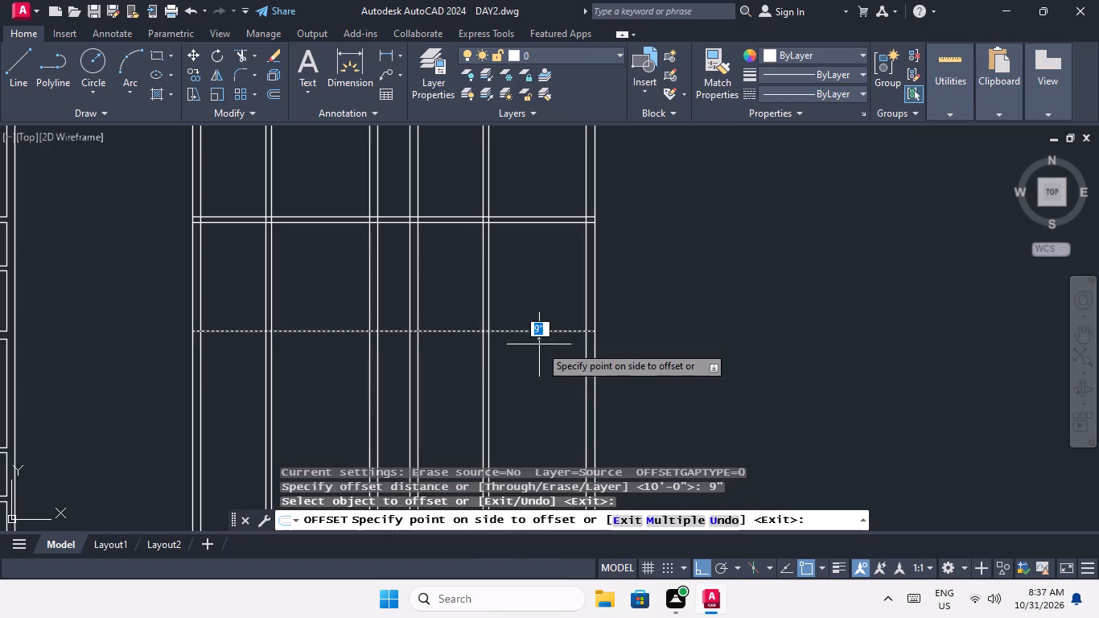
click(540, 345)
scroll(540, 348, down, 1)
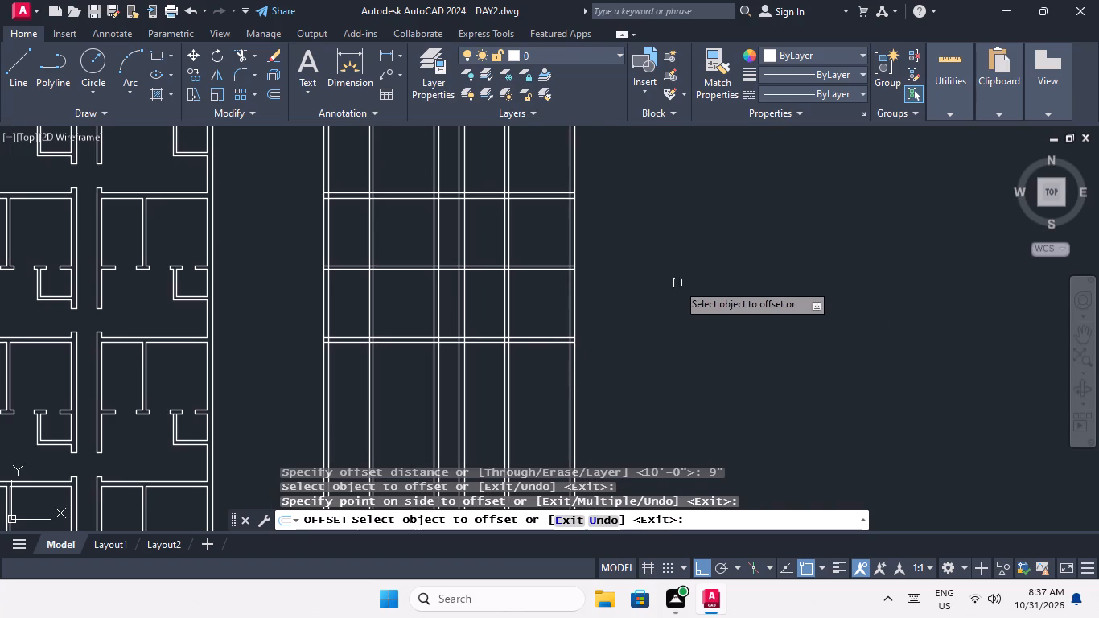
middle_drag(600, 337, 595, 368)
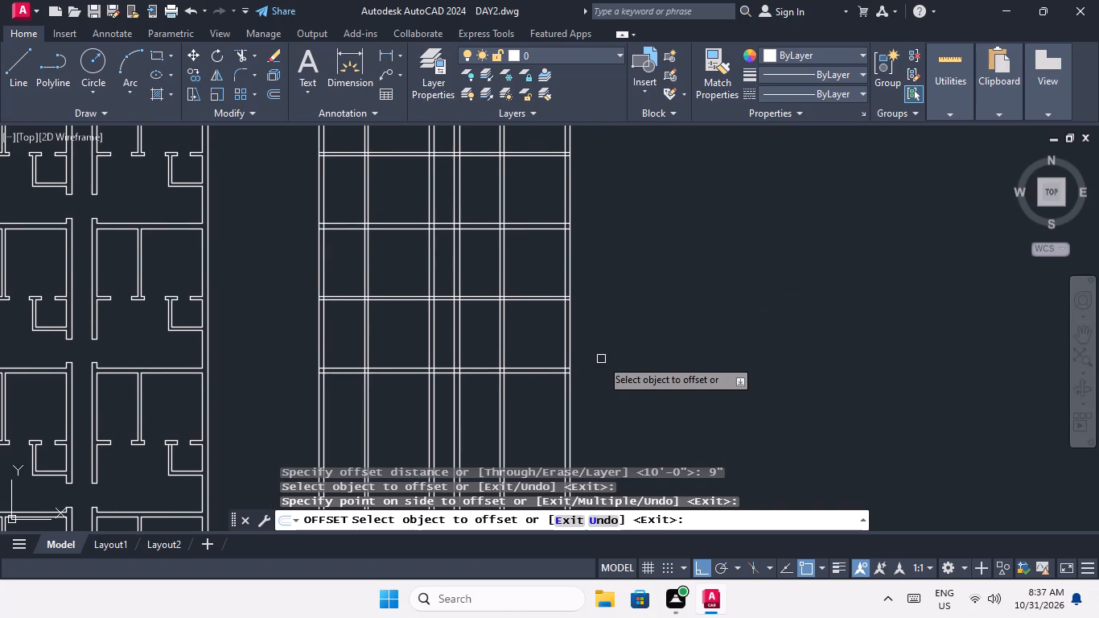
middle_drag(613, 345, 613, 431)
middle_drag(624, 373, 619, 352)
key(Escape)
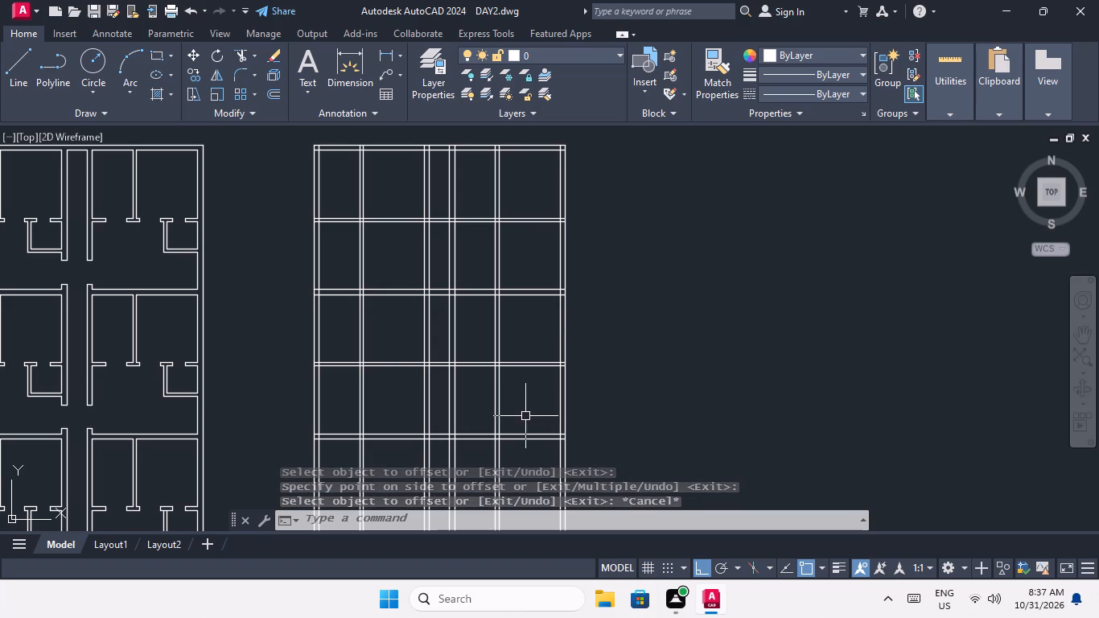
middle_drag(529, 415, 527, 323)
key(Escape)
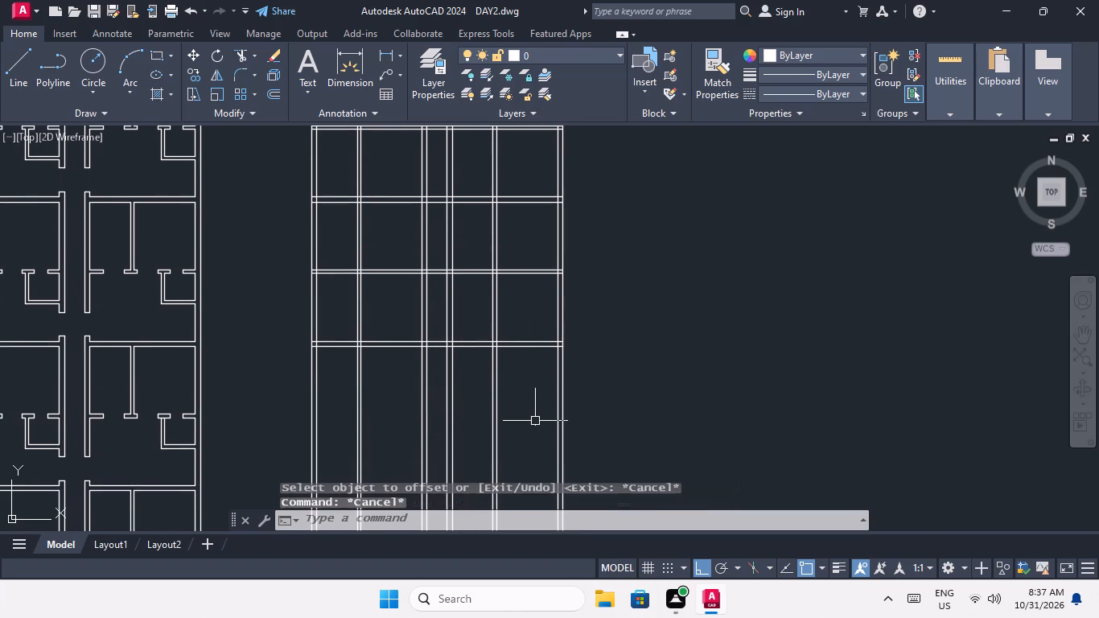
key(Escape)
Offset the lower line of the second 9" cross wall 10' downward.
key(o)
key(Return)
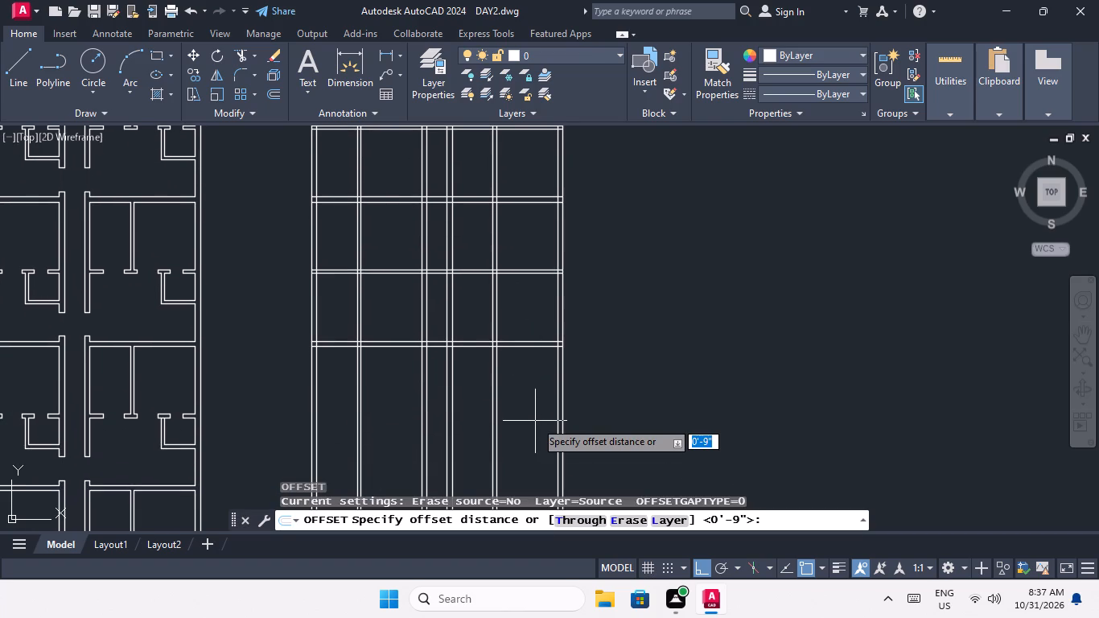
text(10')
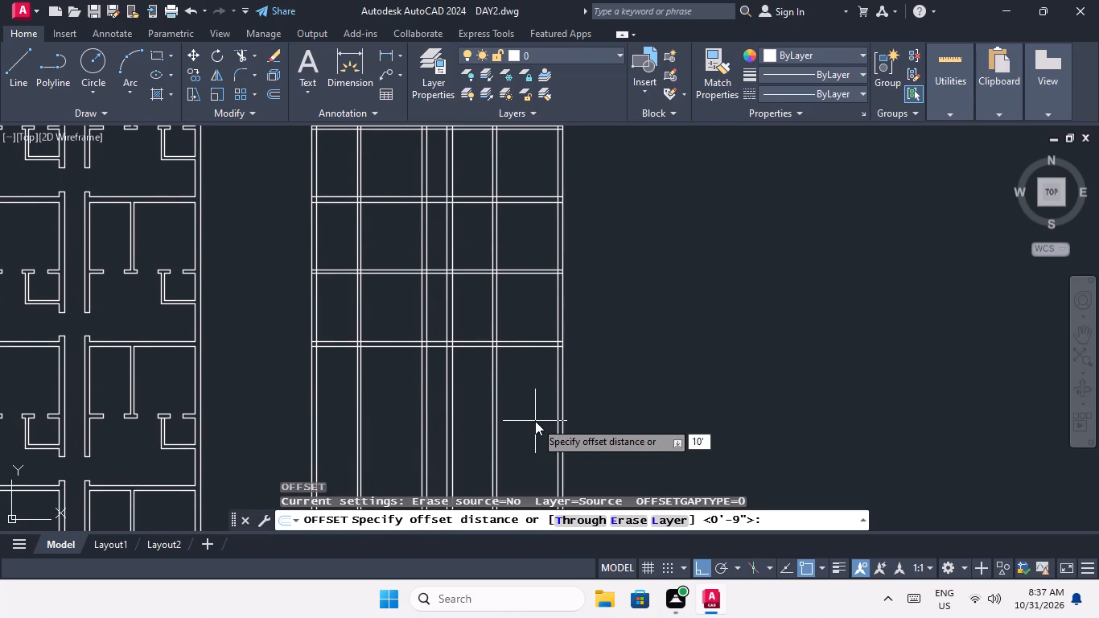
key(Return)
middle_drag(515, 369, 489, 299)
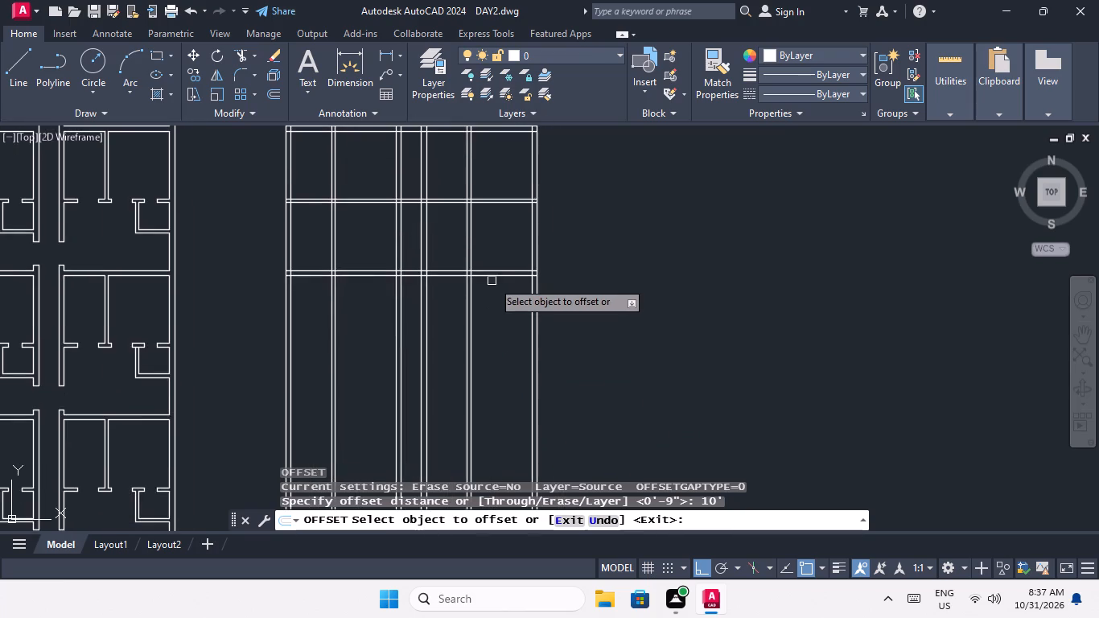
scroll(496, 280, up, 2)
drag(512, 266, 512, 294)
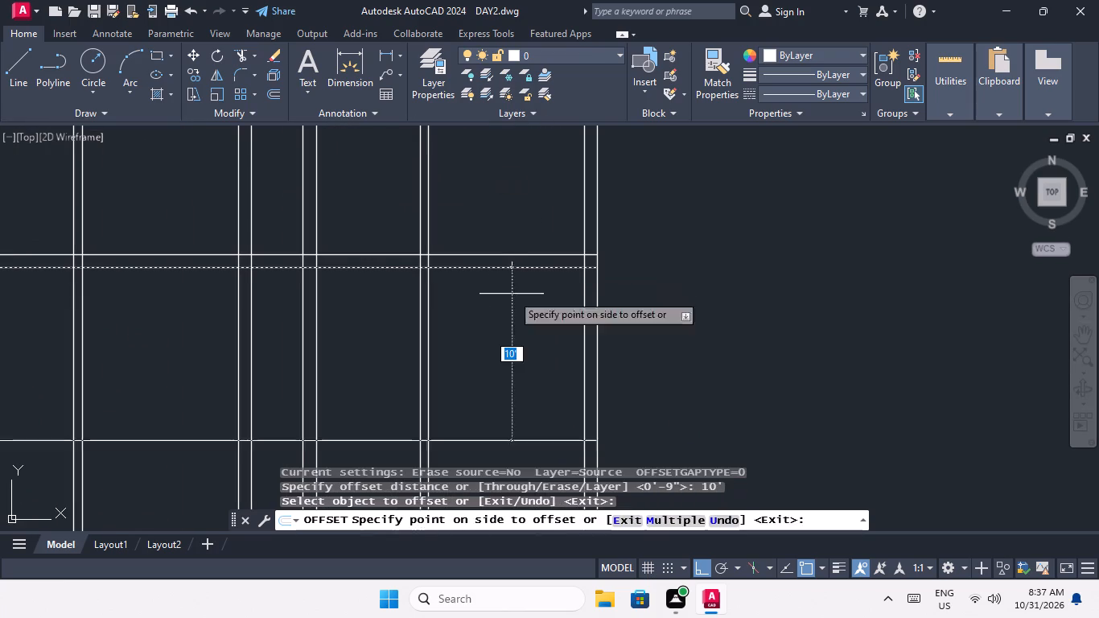
click(512, 353)
middle_drag(512, 351, 512, 293)
scroll(514, 286, down, 2)
key(Escape)
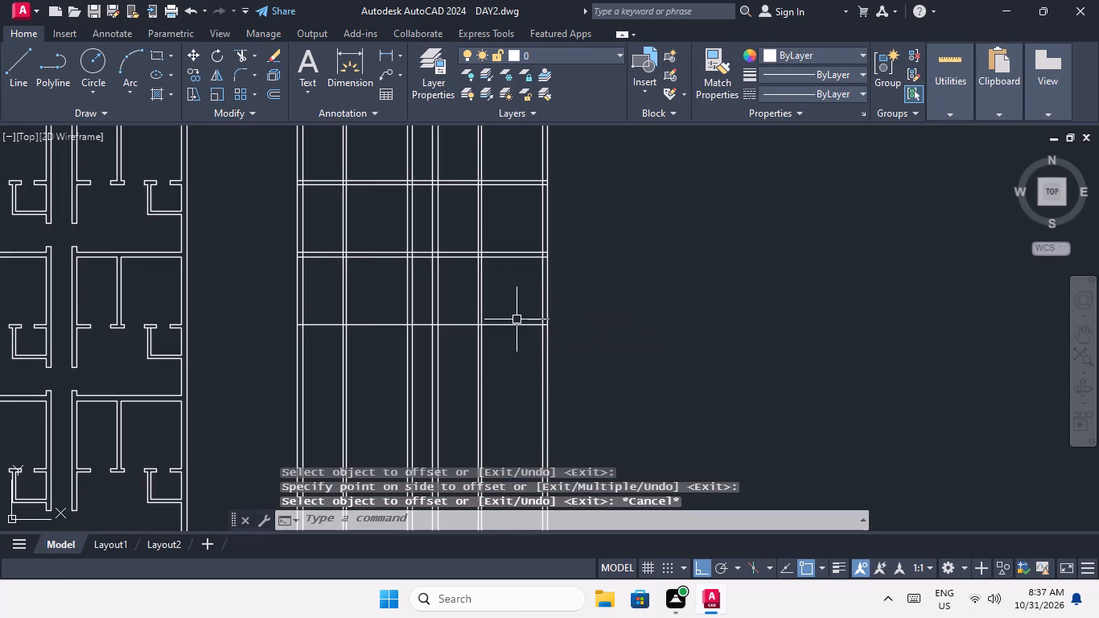
key(Escape)
Offset the new horizontal line 6" downward to form the third 6" cross partition.
key(o)
key(Return)
text(6")
key(Return)
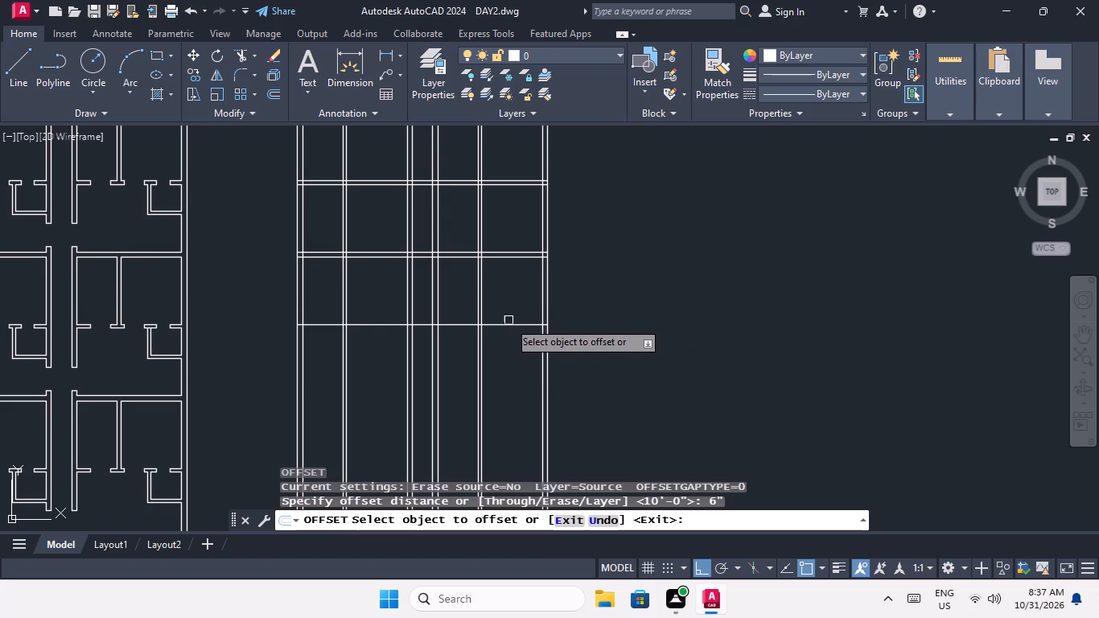
drag(507, 327, 509, 346)
click(511, 355)
key(Escape)
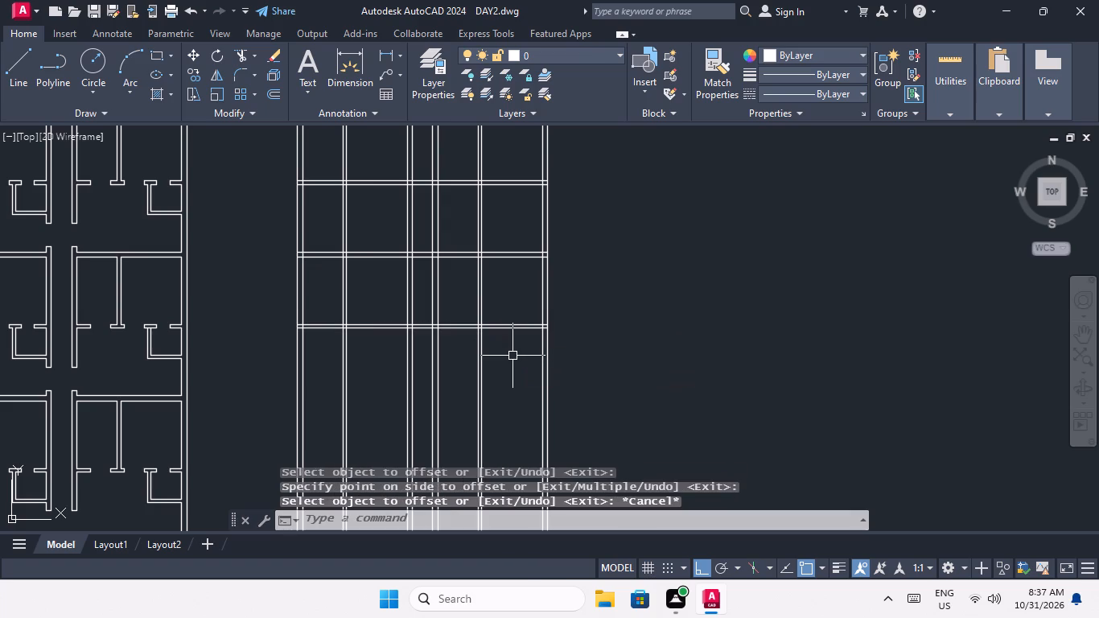
key(Escape)
Offset the lower line of the third 6" cross partition 10' downward.
key(o)
key(Return)
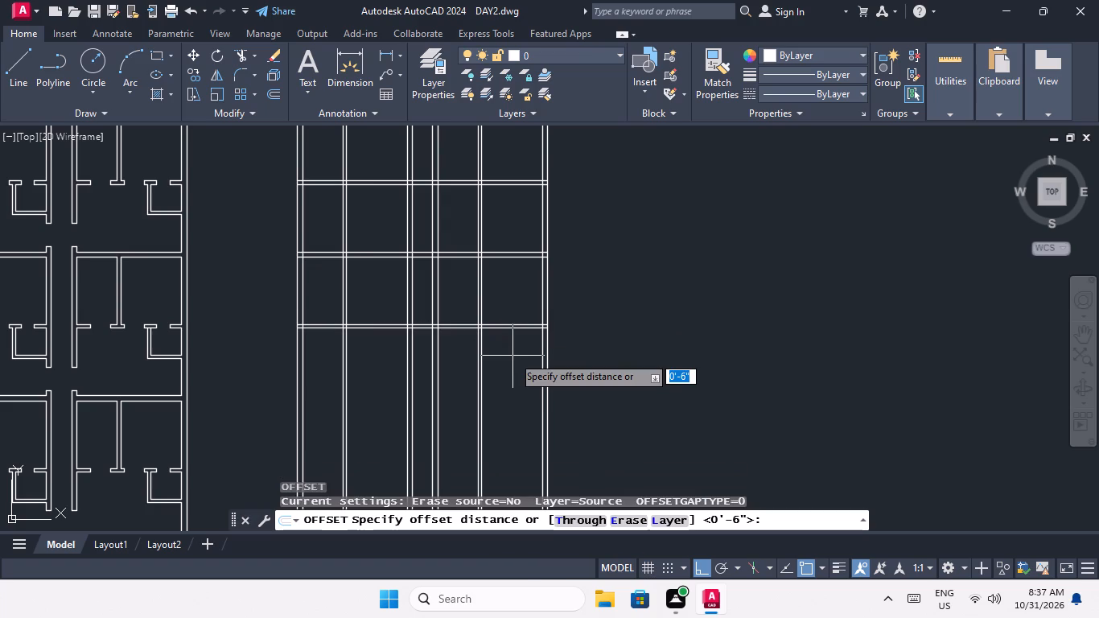
text(10')
key(Return)
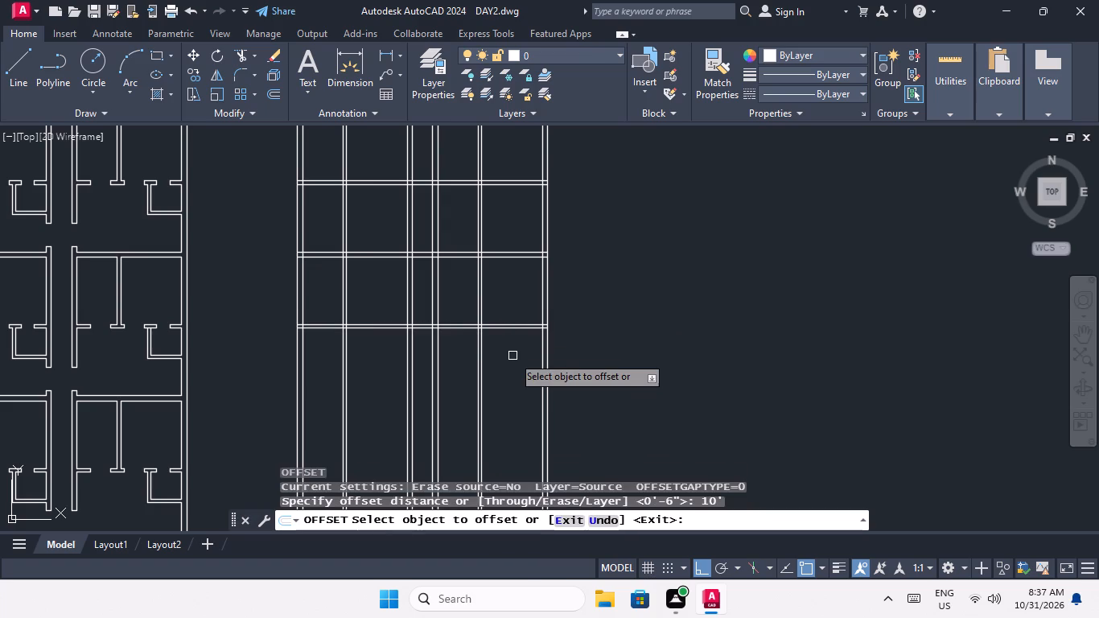
scroll(514, 343, up, 1)
click(504, 323)
click(507, 351)
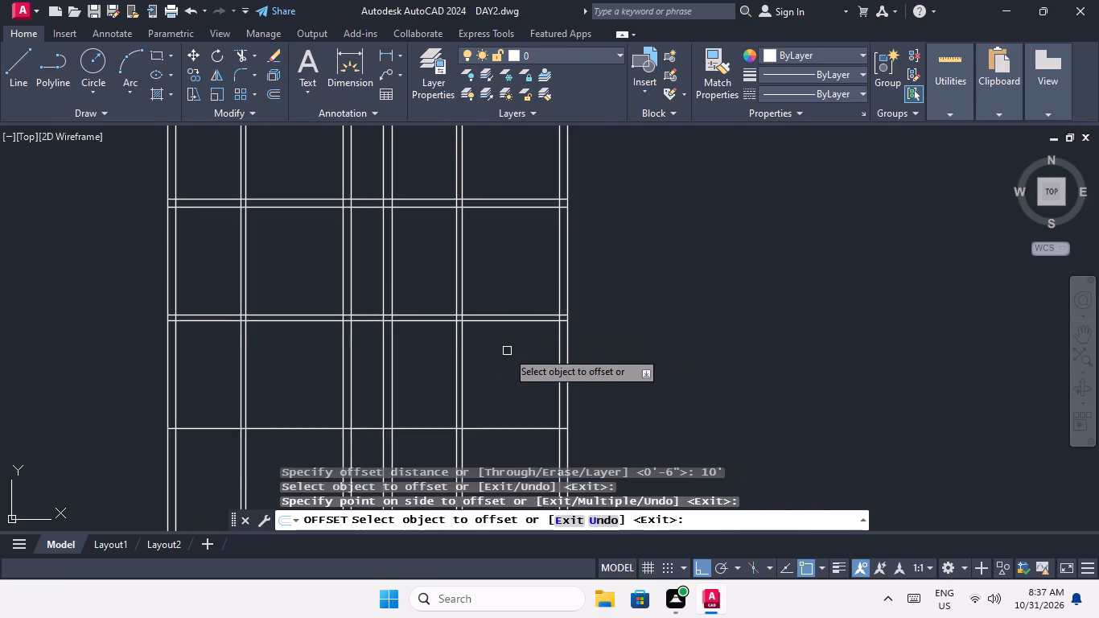
Offset the new lowest horizontal line 9" downward to form the third 9" cross wall.
scroll(508, 351, up, 1)
middle_drag(508, 351, 509, 343)
scroll(508, 305, down, 3)
middle_drag(511, 344, 503, 292)
key(Escape)
key(Escape)
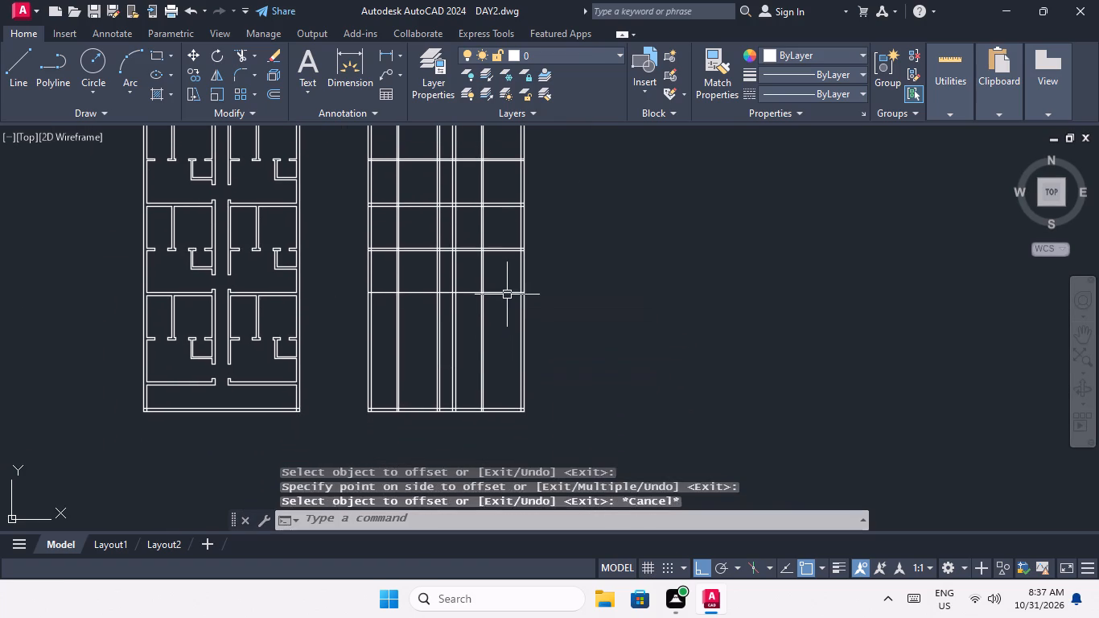
scroll(505, 288, up, 2)
key(o)
key(Return)
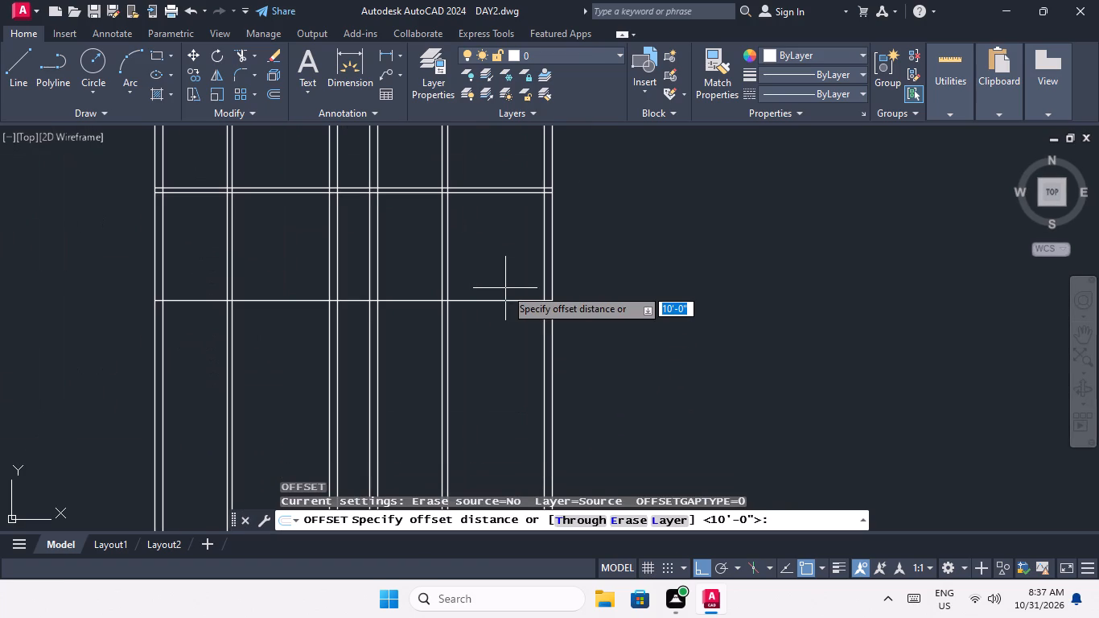
text(9")
key(Return)
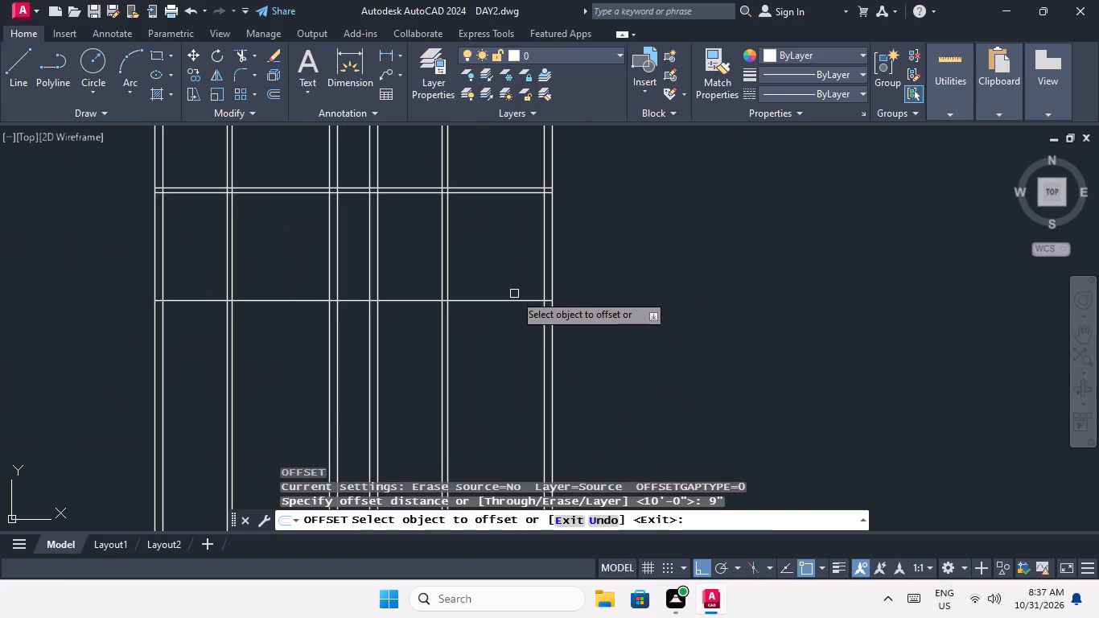
drag(496, 300, 497, 336)
click(501, 373)
middle_drag(493, 360, 492, 349)
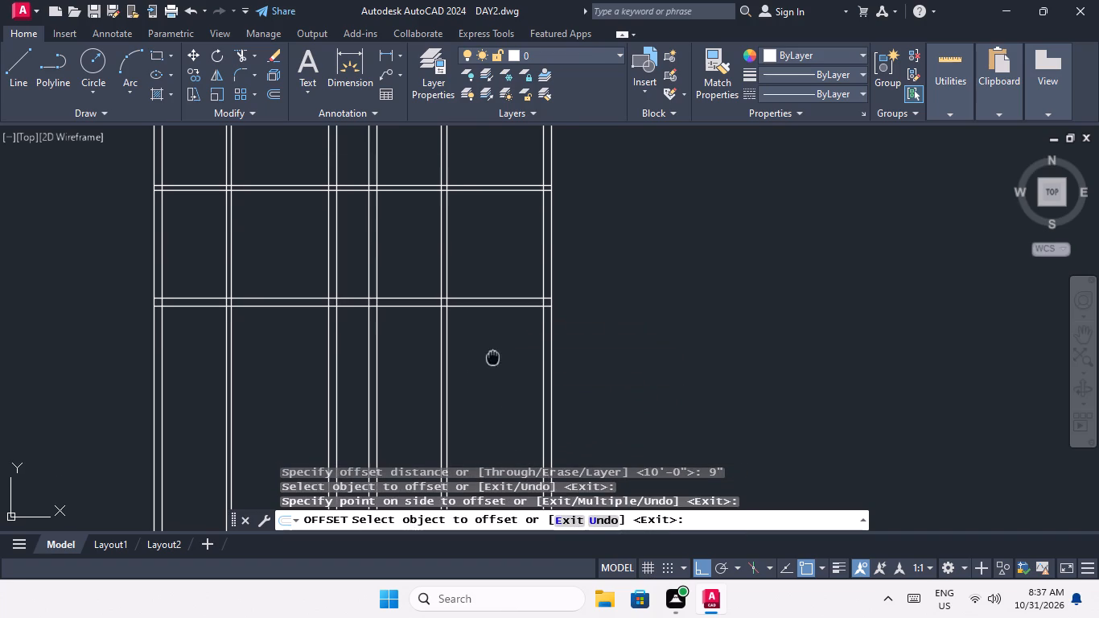
middle_drag(492, 349, 496, 304)
scroll(504, 299, down, 2)
key(Escape)
key(Escape)
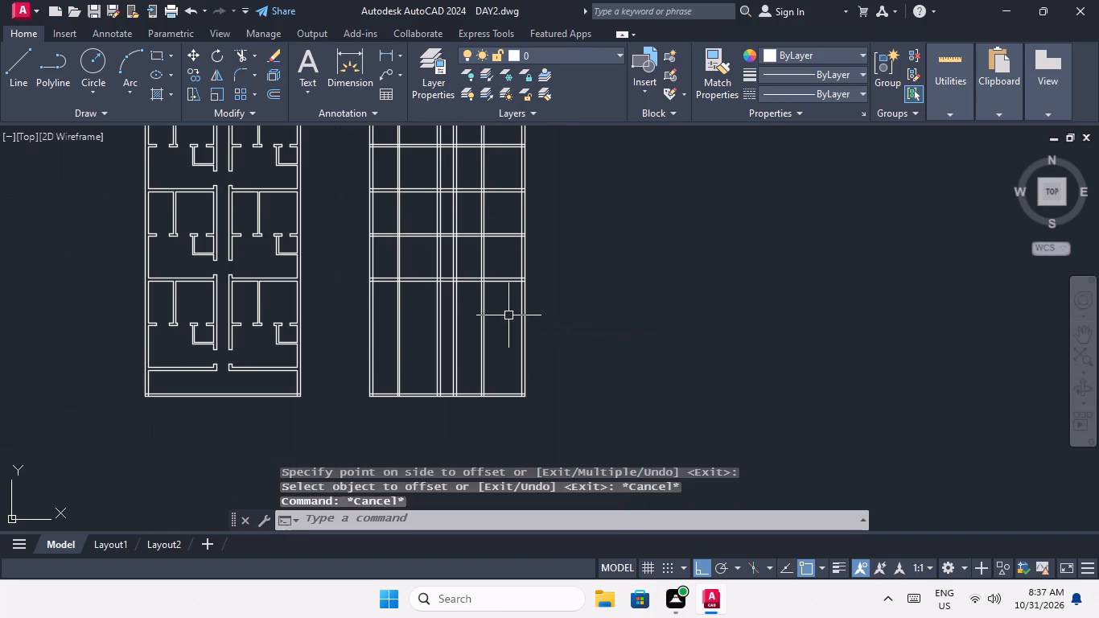
Offset the lower line of the third 9" cross wall 10' downward.
key(o)
key(Return)
text(10')
key(Return)
scroll(506, 304, up, 2)
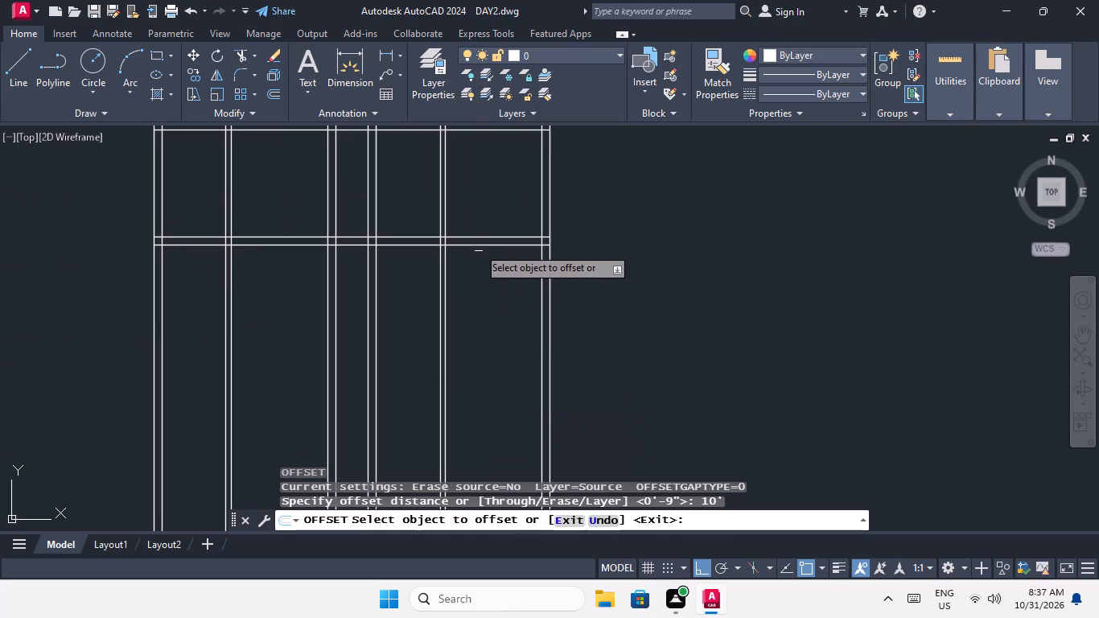
drag(478, 247, 484, 261)
click(500, 327)
middle_drag(499, 324, 512, 293)
scroll(533, 267, down, 2)
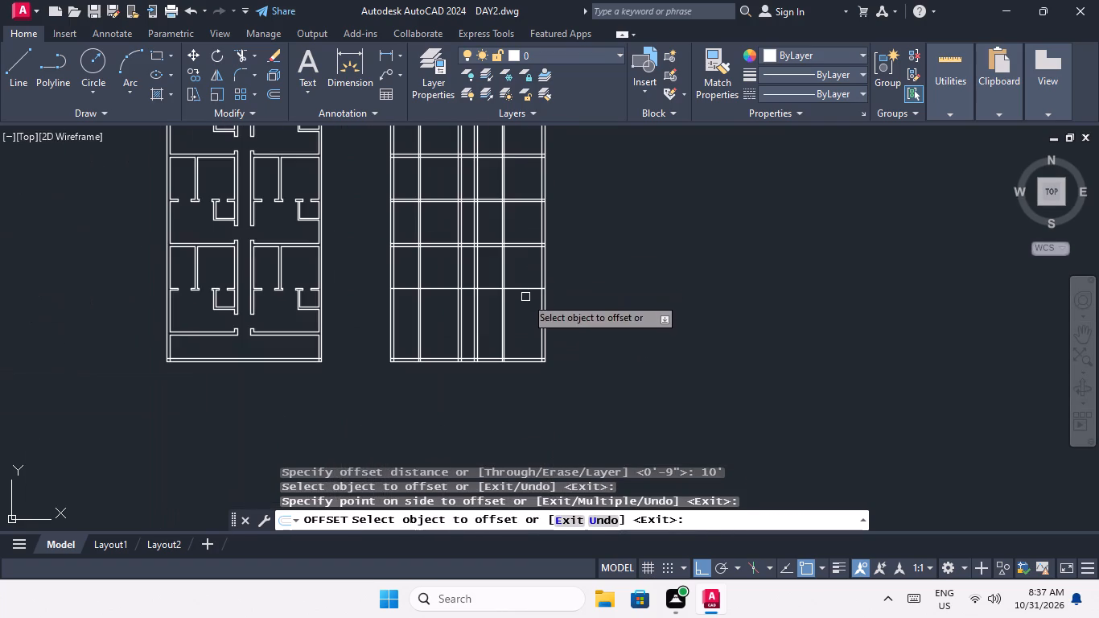
key(Escape)
key(Escape)
Offset the new horizontal line 6" downward to form the fourth 6" cross partition.
key(o)
key(Return)
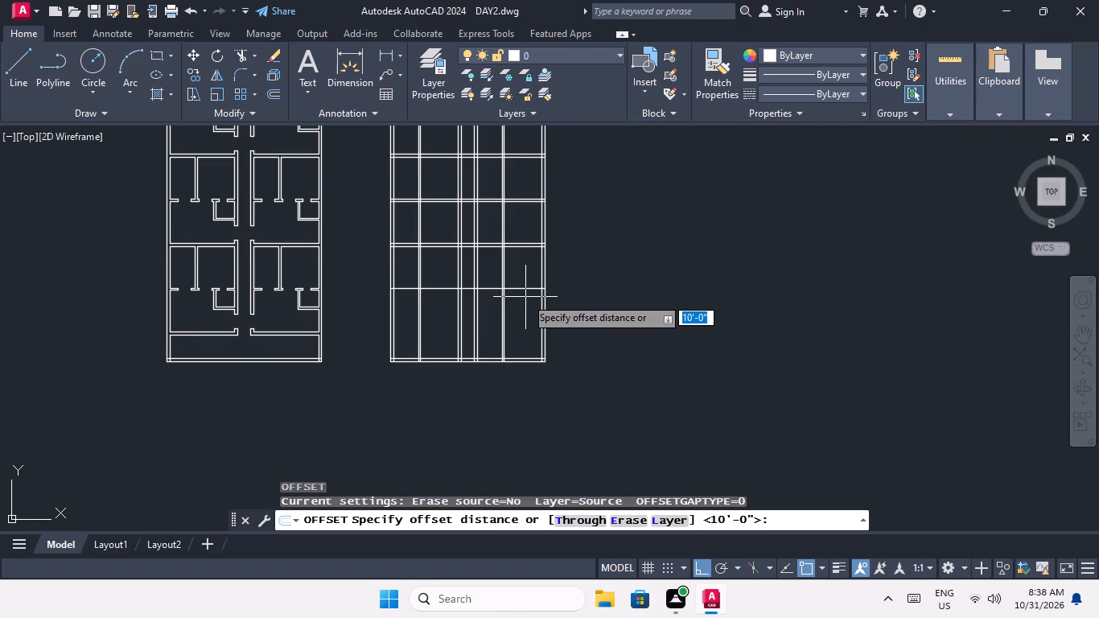
text(6")
key(Return)
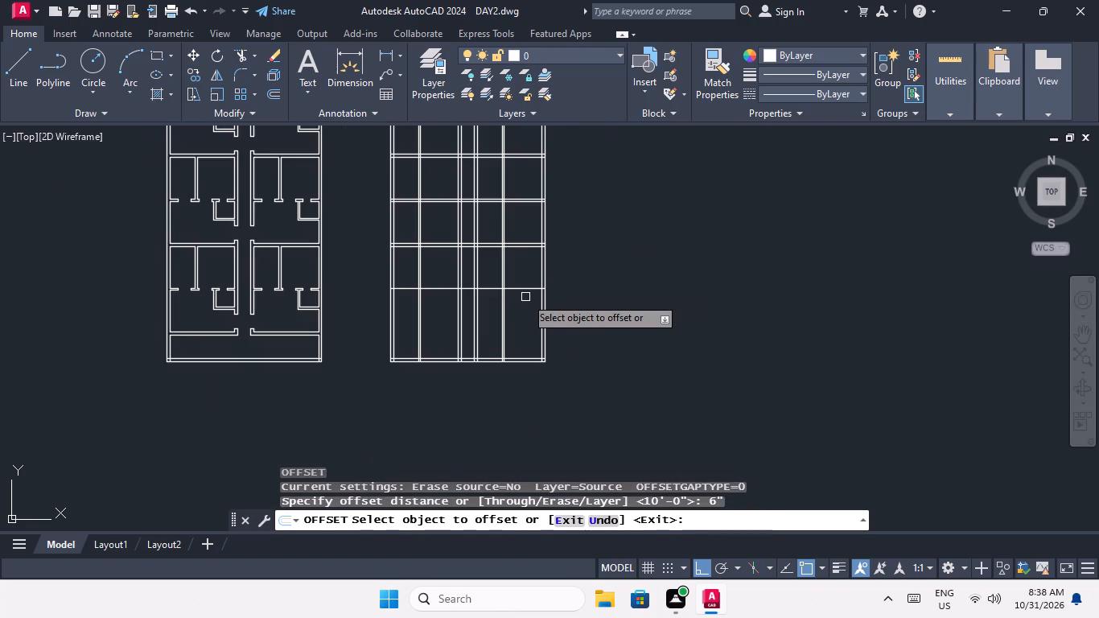
scroll(512, 304, up, 1)
click(536, 278)
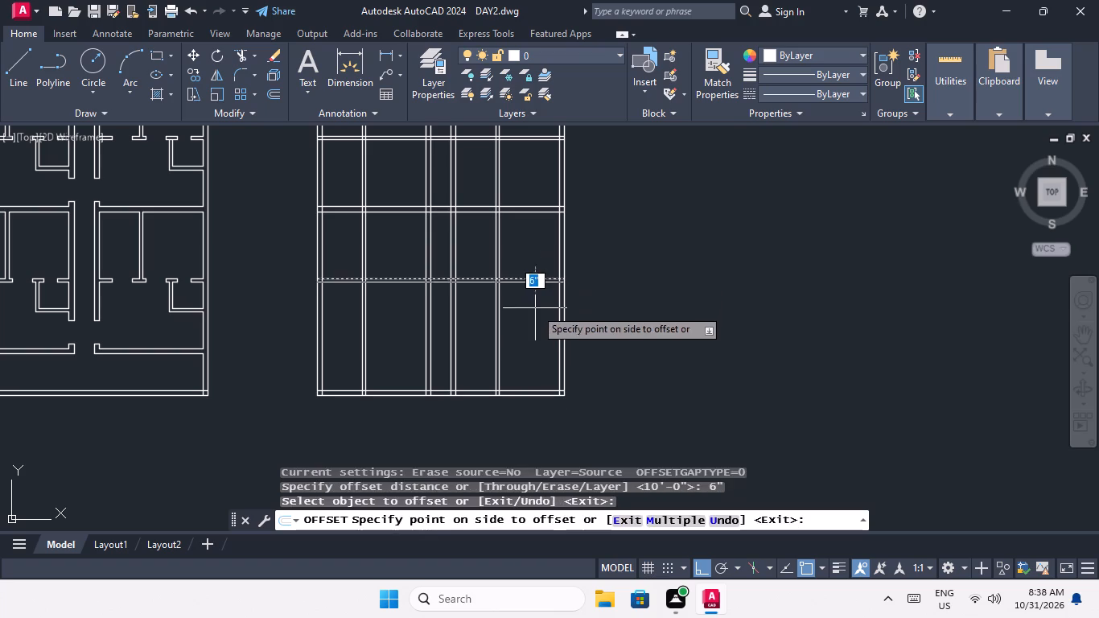
click(535, 308)
key(Escape)
key(Escape)
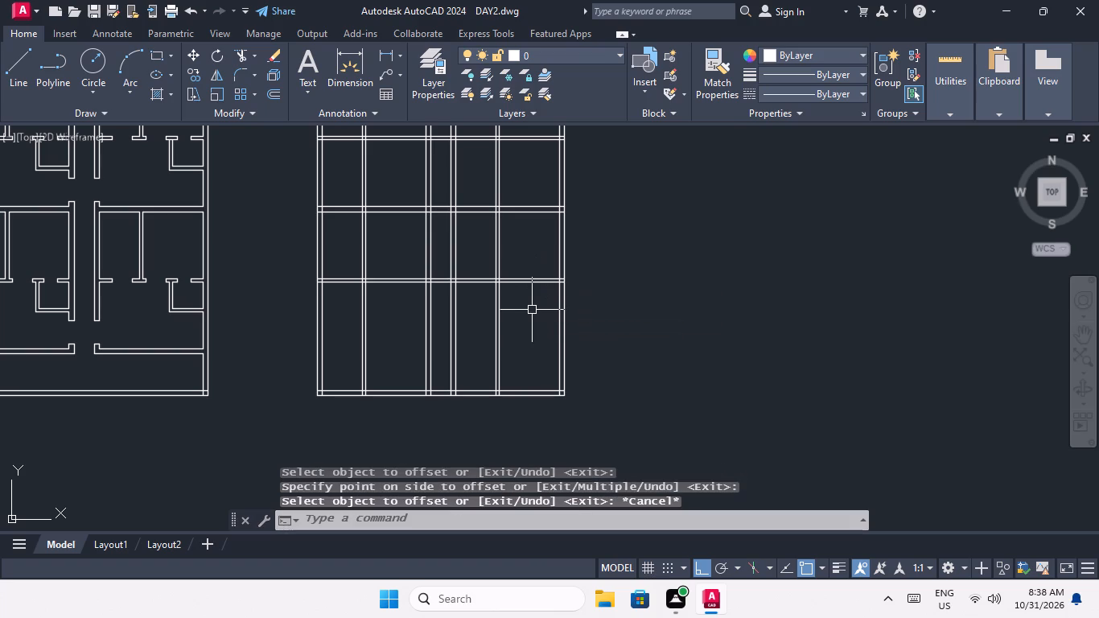
Offset the lower line of the fourth 6" cross partition 10' downward.
key(o)
key(Return)
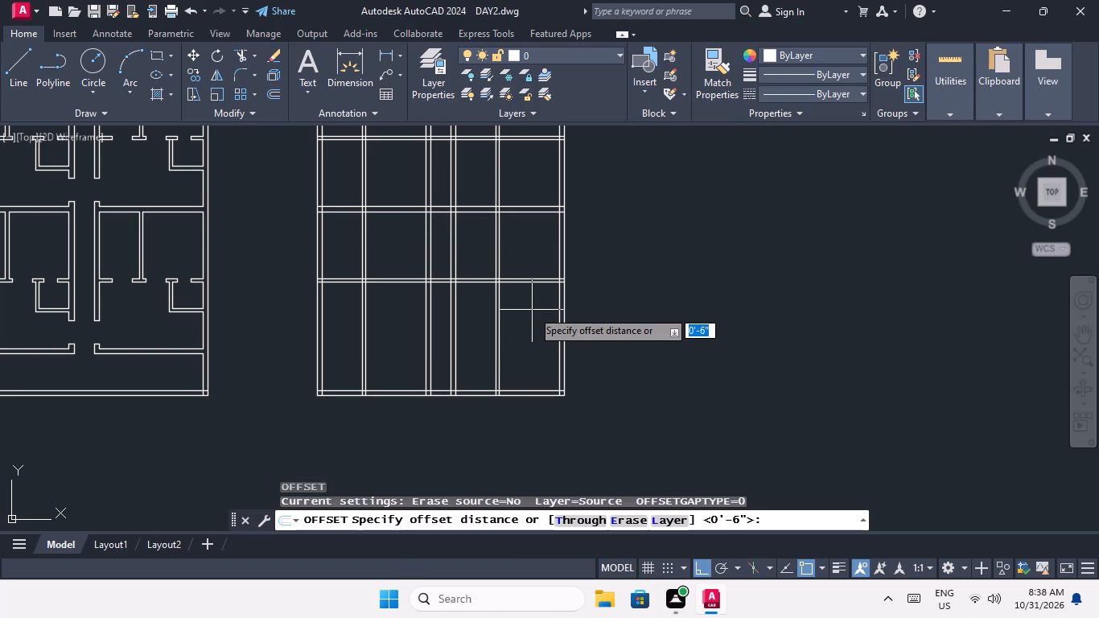
key(9)
key(shift+quotedbl)
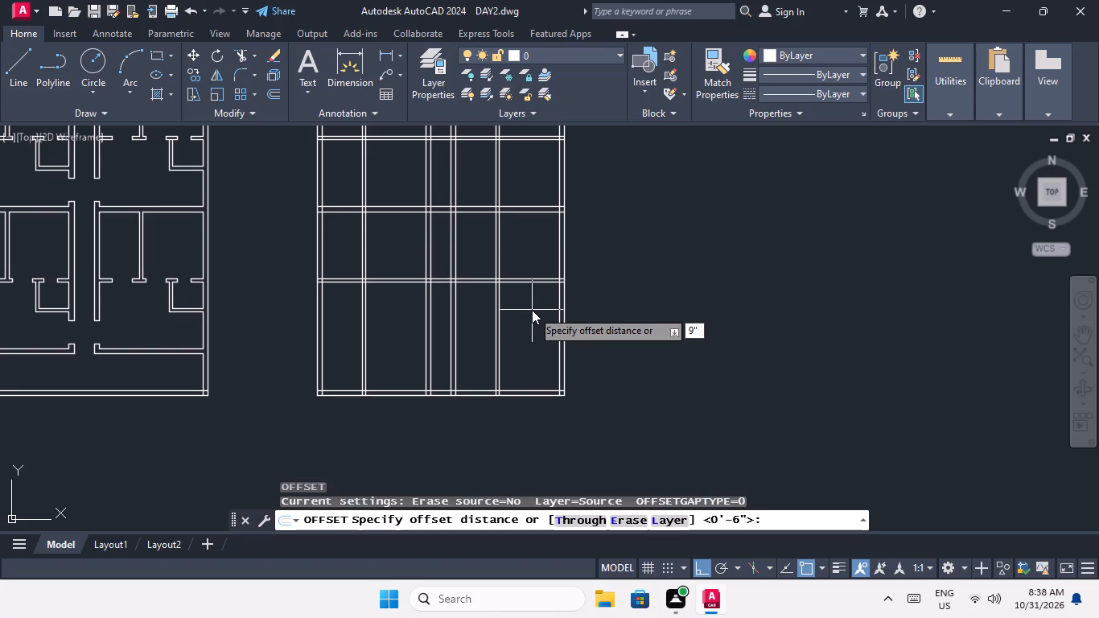
key(BackSpace)
key(BackSpace)
text(10')
key(Return)
scroll(554, 278, up, 2)
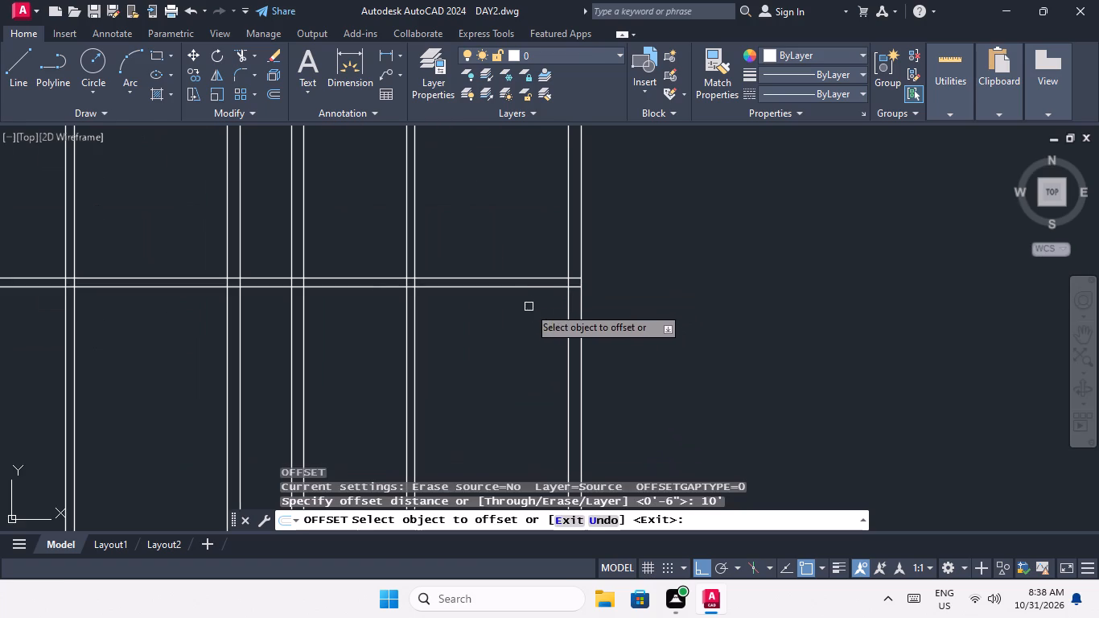
drag(513, 287, 512, 299)
click(495, 405)
scroll(496, 378, down, 3)
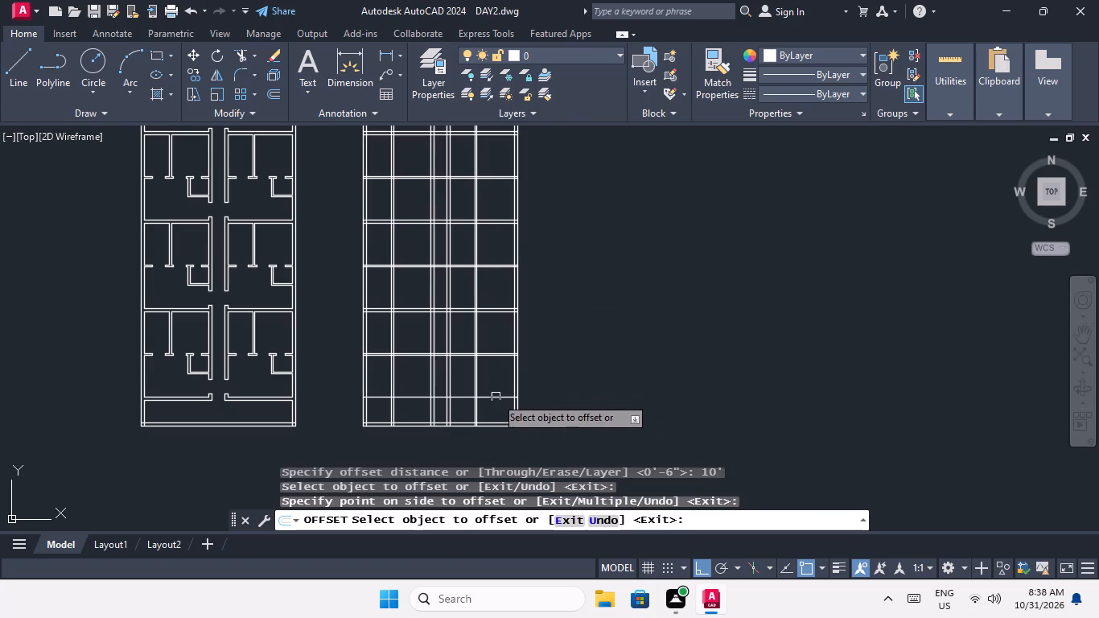
key(Escape)
key(Escape)
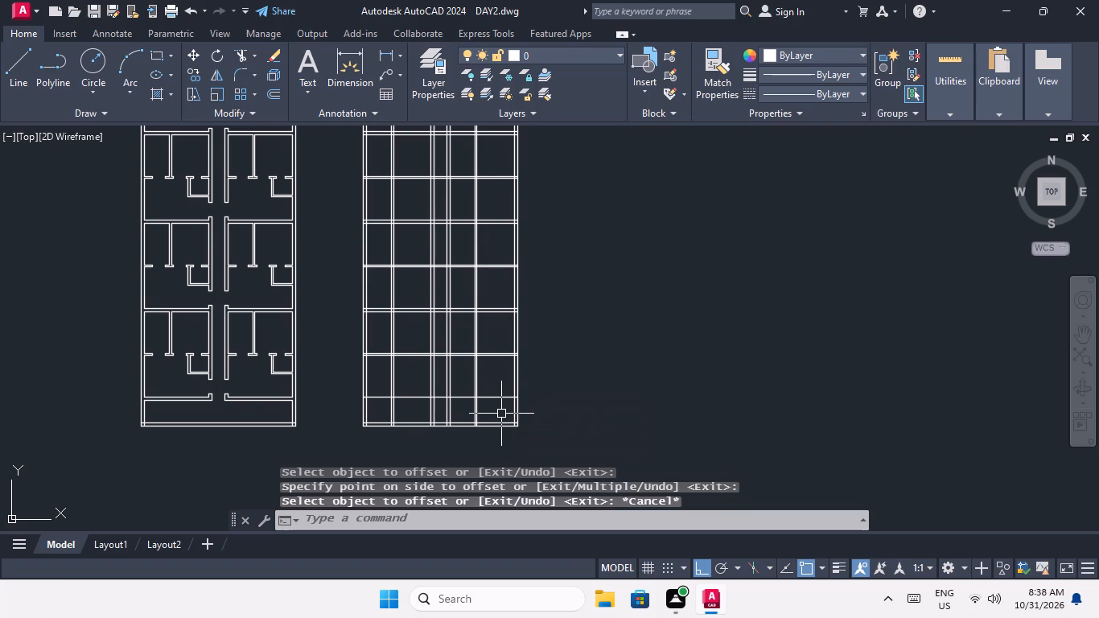
Offset the new horizontal line 9" downward to form the fourth 9" cross wall.
key(o)
key(Return)
key(9)
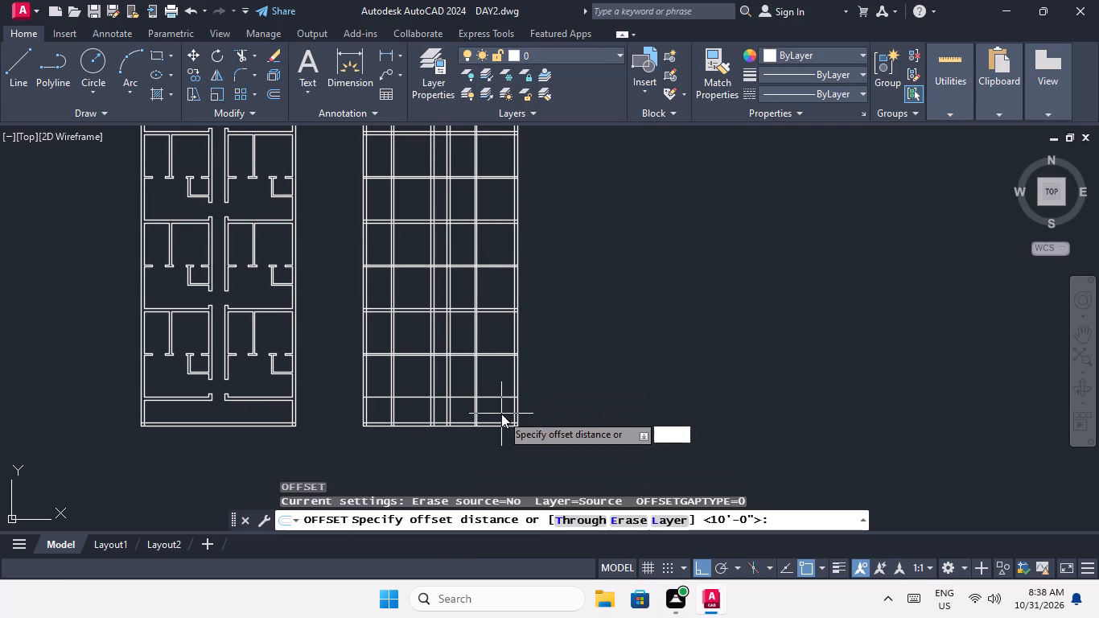
key(shift+quotedbl)
key(Return)
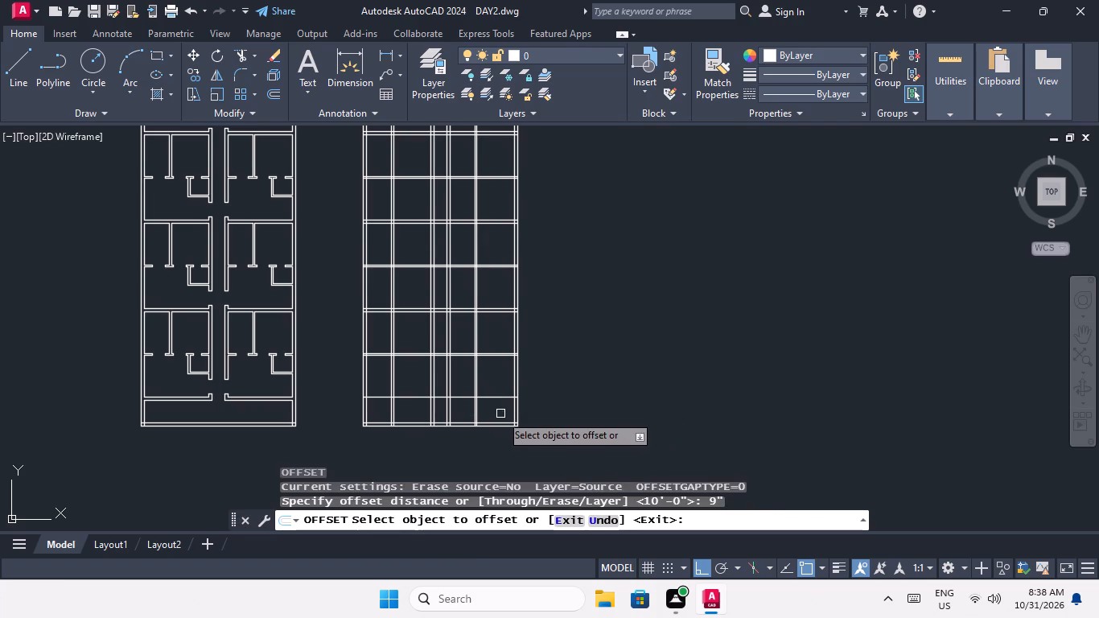
scroll(492, 406, up, 2)
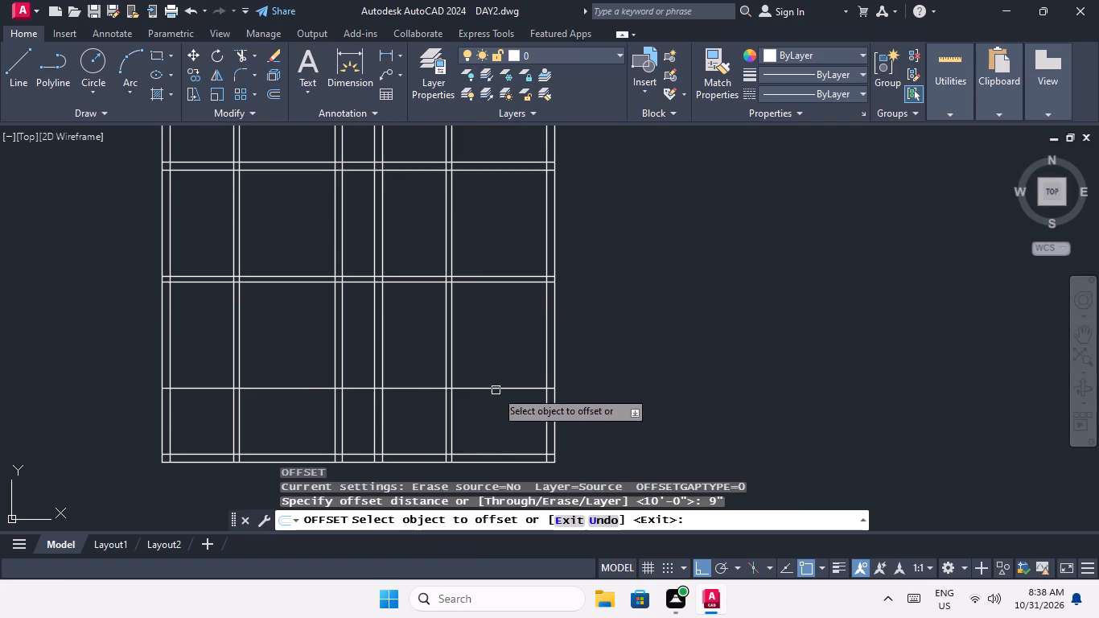
drag(496, 390, 499, 404)
click(499, 410)
middle_drag(504, 398, 517, 384)
scroll(518, 384, down, 2)
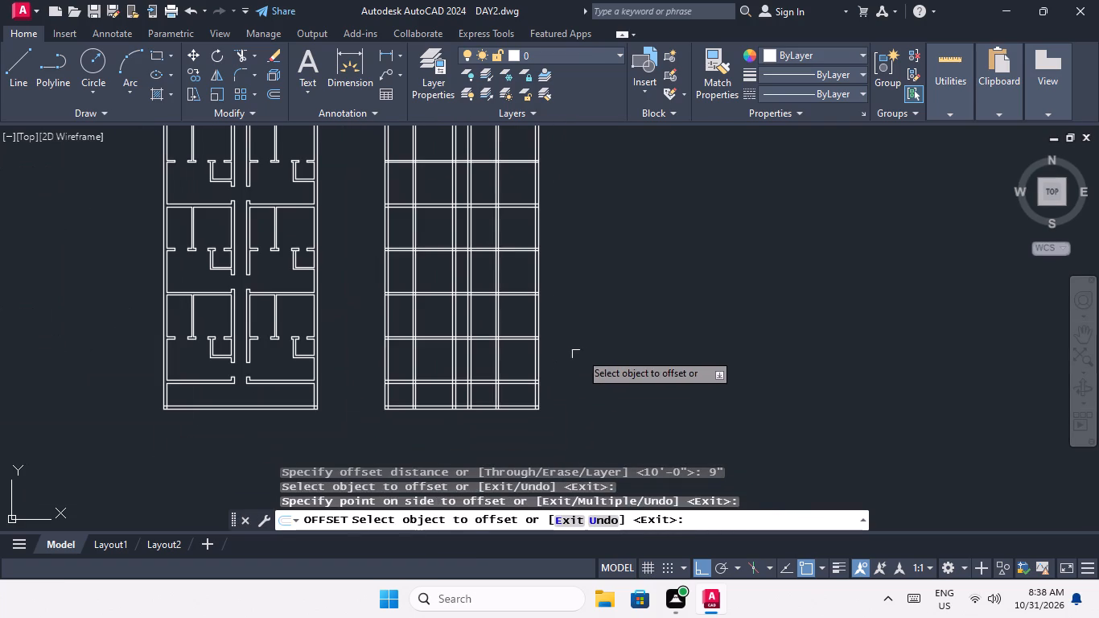
middle_drag(583, 352, 574, 459)
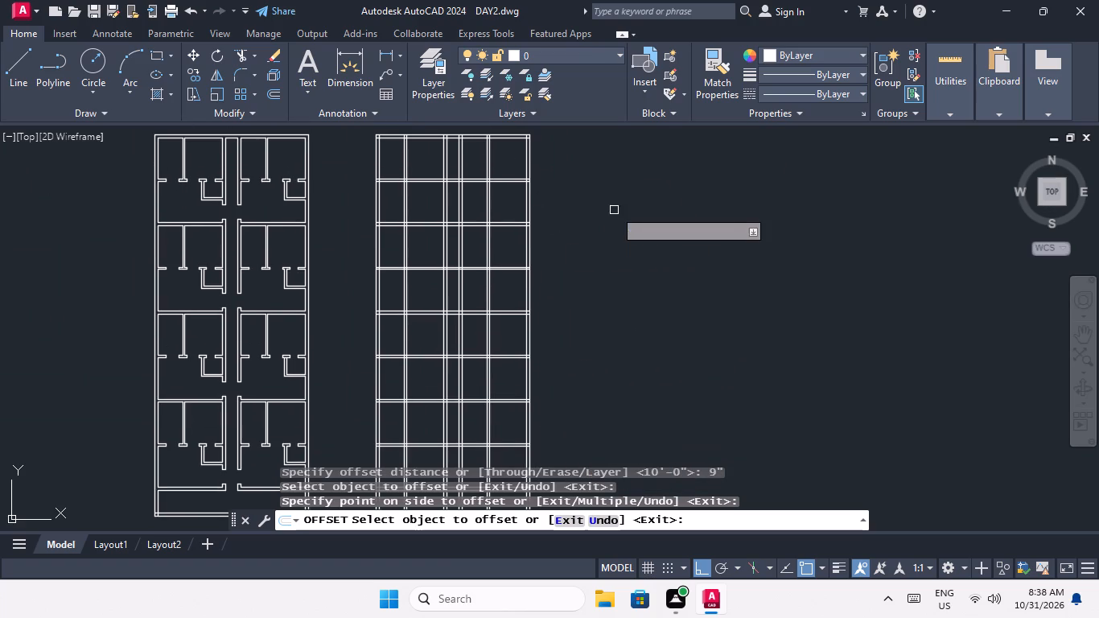
scroll(610, 222, down, 1)
key(Escape)
key(Escape)
key(Escape)
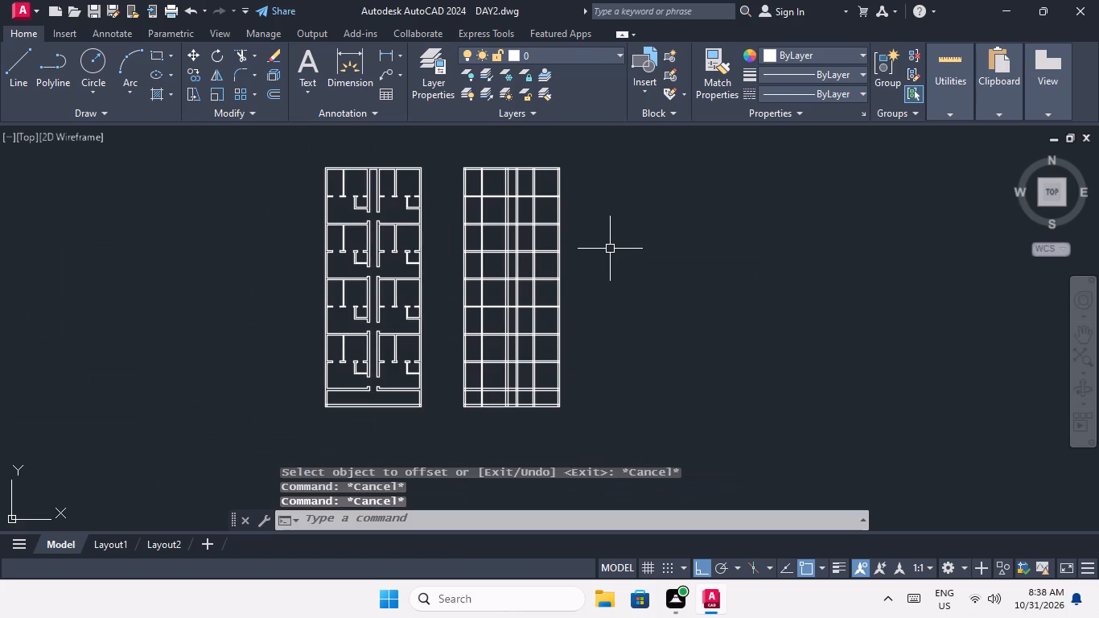
Trim the two lines of the second plan's right-hand 6" vertical partition where they cross the bottom outer wall.
text(TR)
key(space)
key(space)
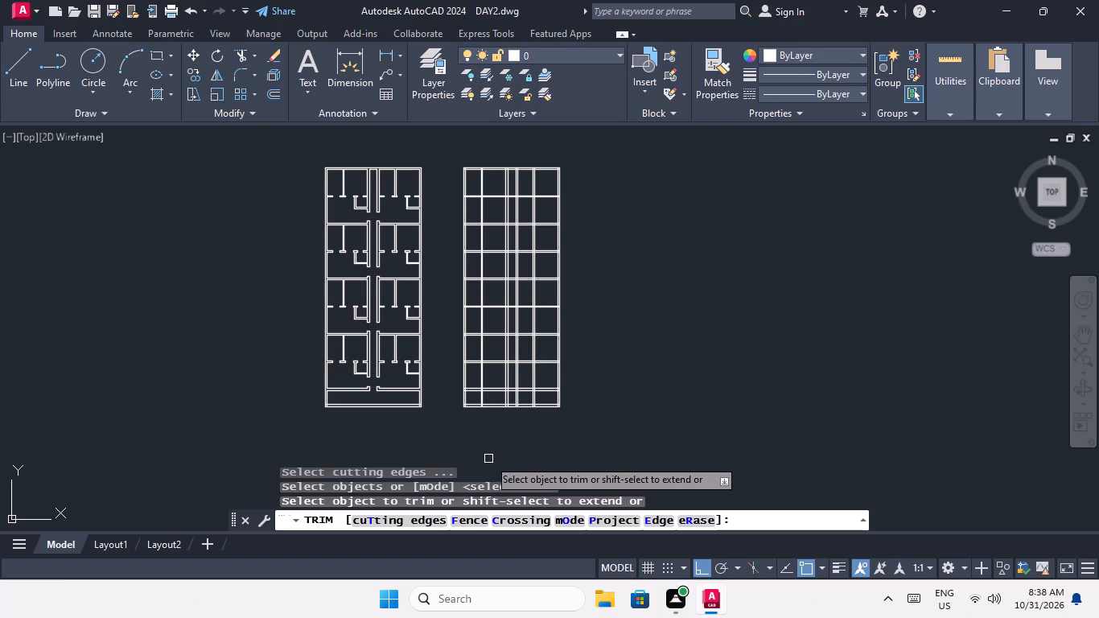
scroll(512, 409, up, 4)
scroll(509, 334, up, 1)
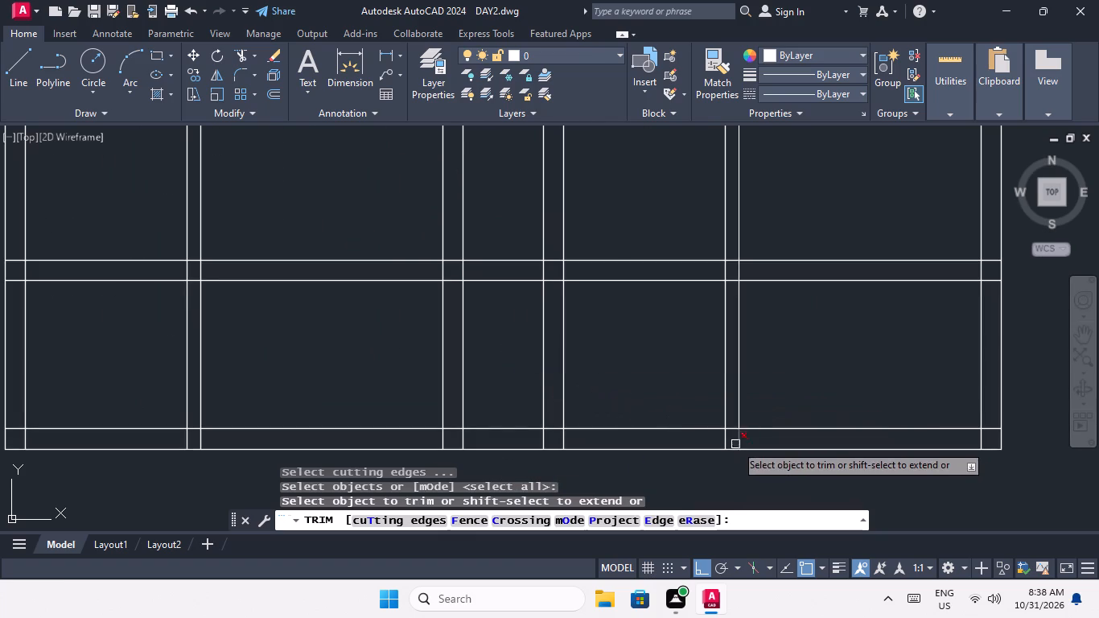
scroll(735, 443, up, 3)
middle_drag(735, 439, 729, 408)
scroll(732, 402, down, 3)
drag(756, 402, 751, 402)
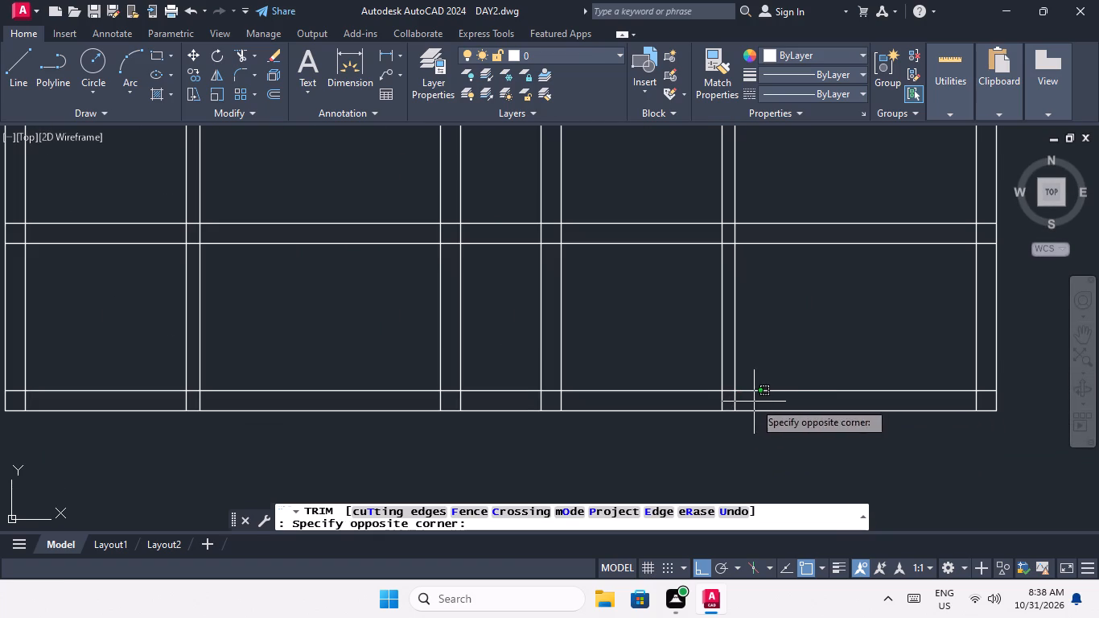
drag(751, 402, 735, 402)
click(710, 407)
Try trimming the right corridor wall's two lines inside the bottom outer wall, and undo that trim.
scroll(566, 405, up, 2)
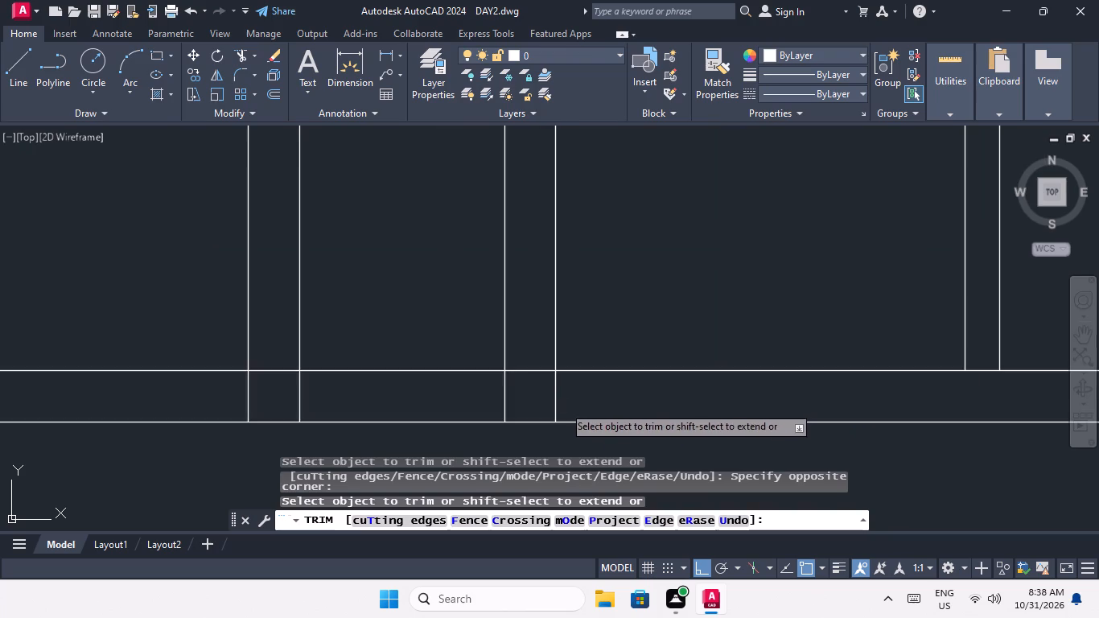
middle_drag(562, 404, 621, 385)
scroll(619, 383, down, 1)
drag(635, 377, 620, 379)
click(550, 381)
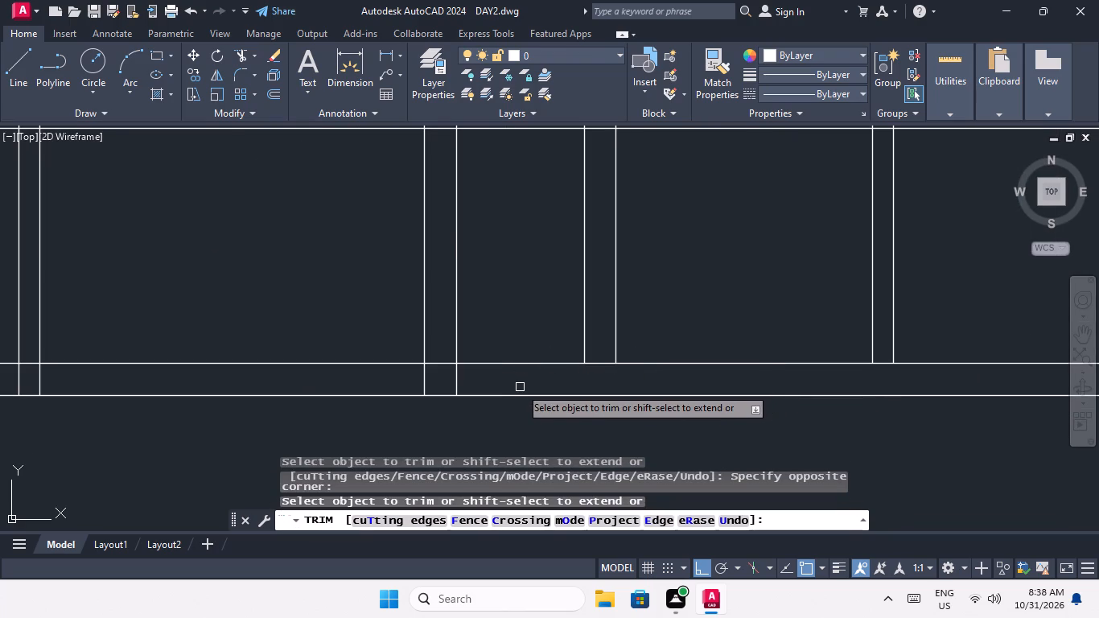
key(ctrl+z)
Trim both corridor walls and the left-hand 6" vertical partition where their lines cross the bottom outer wall.
scroll(521, 398, down, 1)
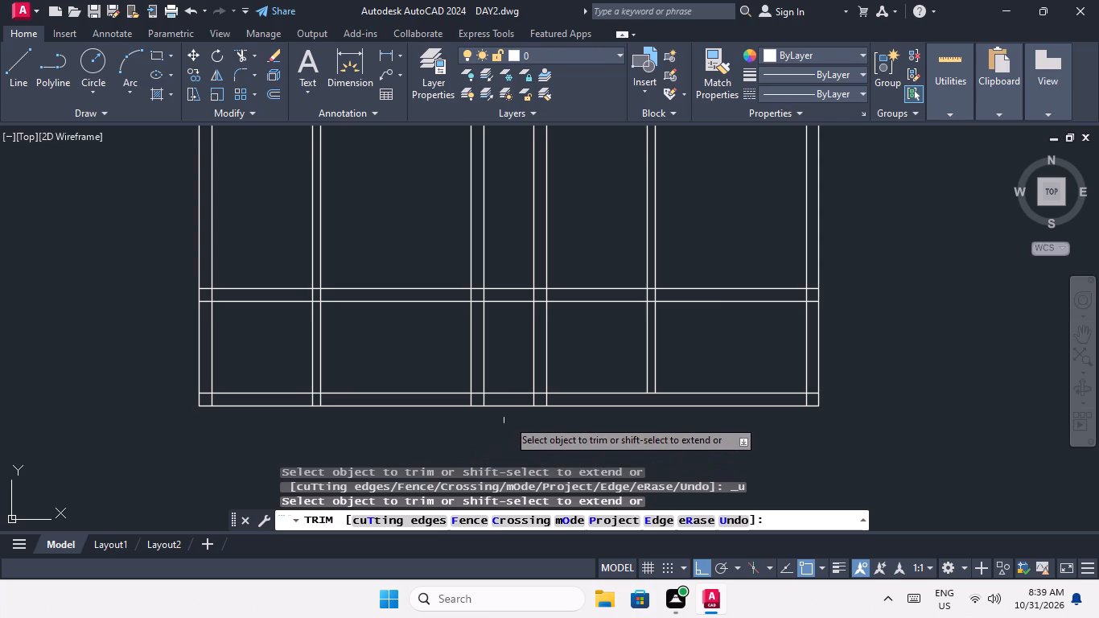
scroll(556, 402, up, 2)
drag(556, 402, 529, 405)
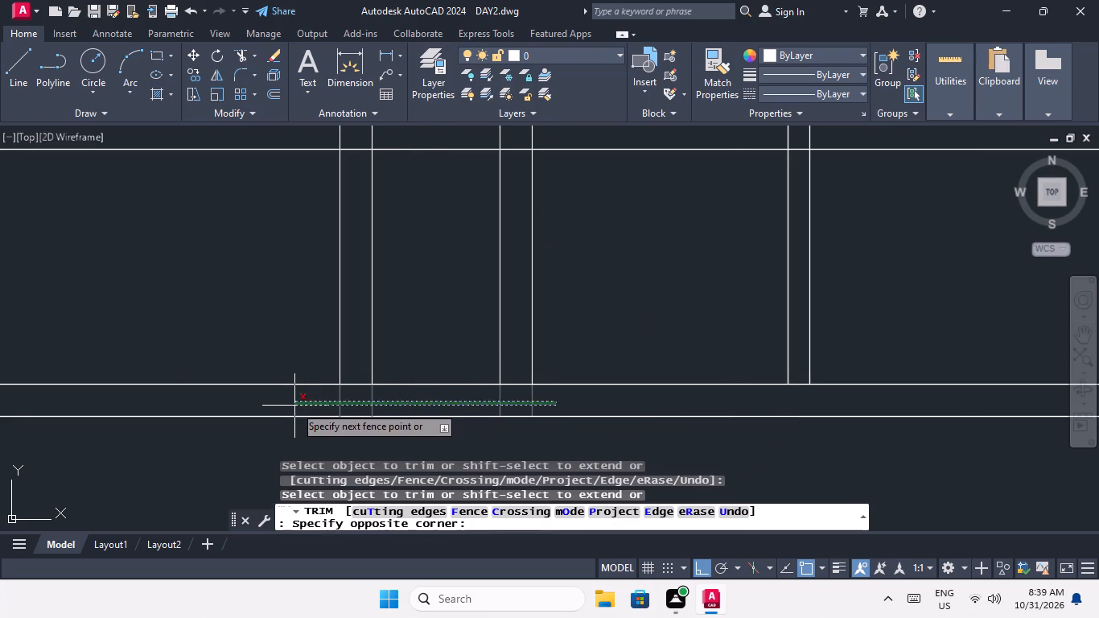
click(294, 406)
scroll(296, 405, down, 3)
middle_drag(290, 423, 496, 408)
scroll(410, 397, up, 4)
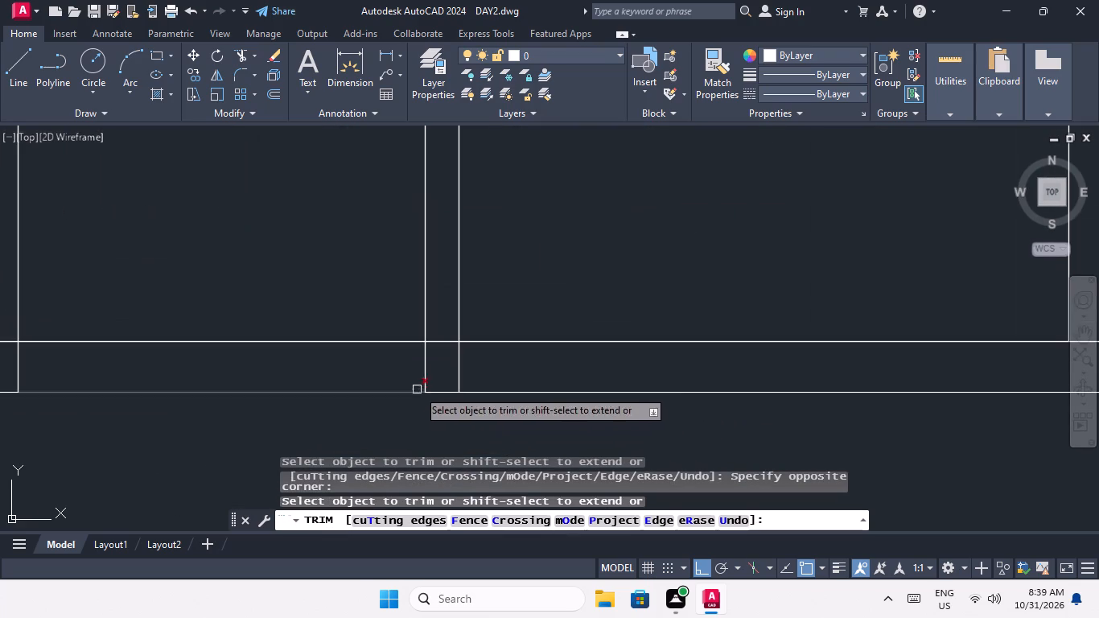
drag(479, 368, 410, 393)
click(367, 375)
Trim away all the interior vertical wall lines between the lowest 9" cross wall and the bottom outer wall.
scroll(368, 375, down, 5)
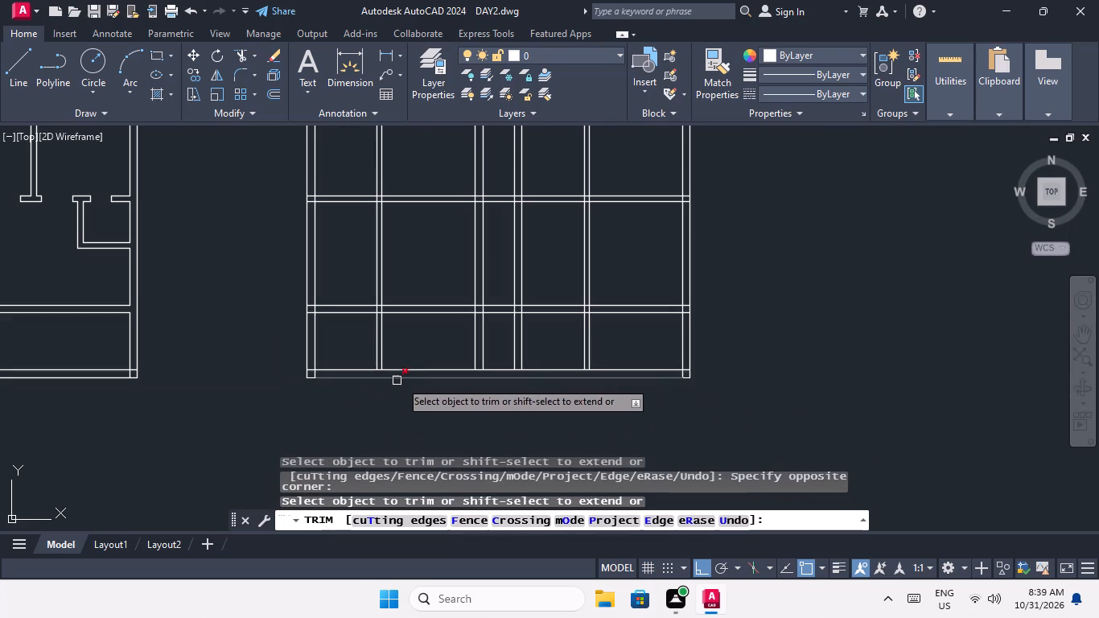
drag(607, 340, 591, 344)
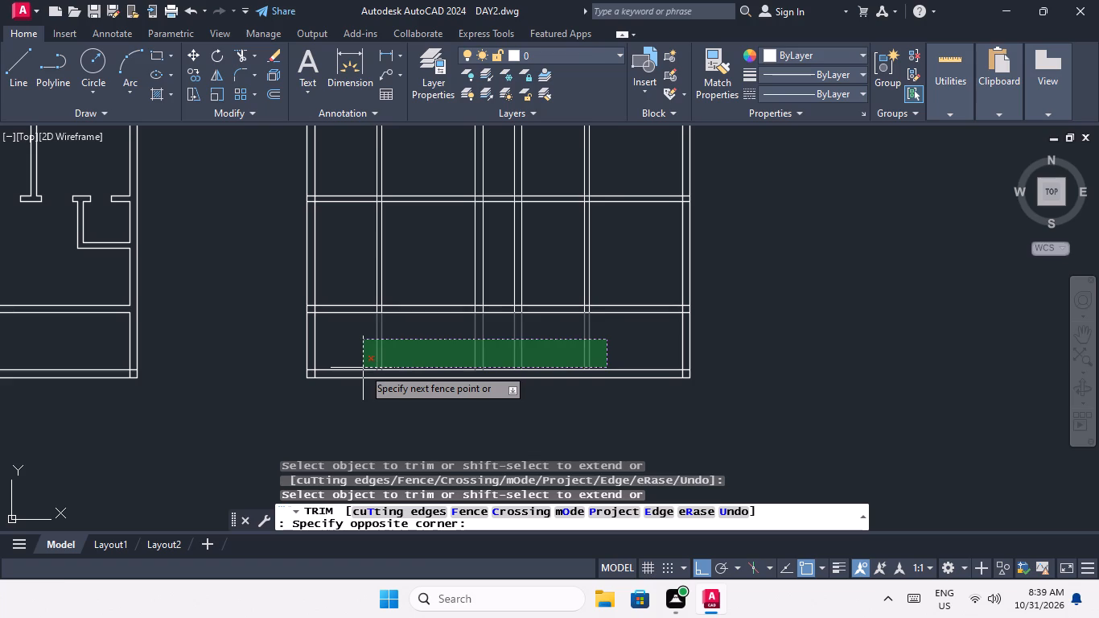
click(363, 367)
scroll(365, 365, down, 3)
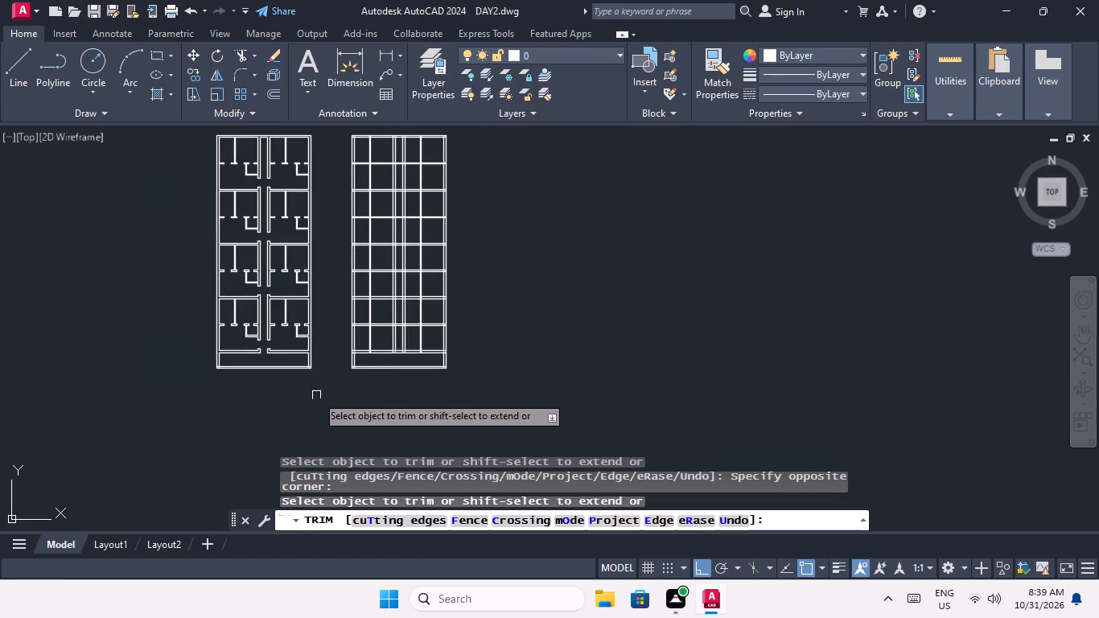
Trim the lines of the second plan's lowest 9" and lowest 6" cross walls where they span the central corridor.
scroll(398, 351, up, 3)
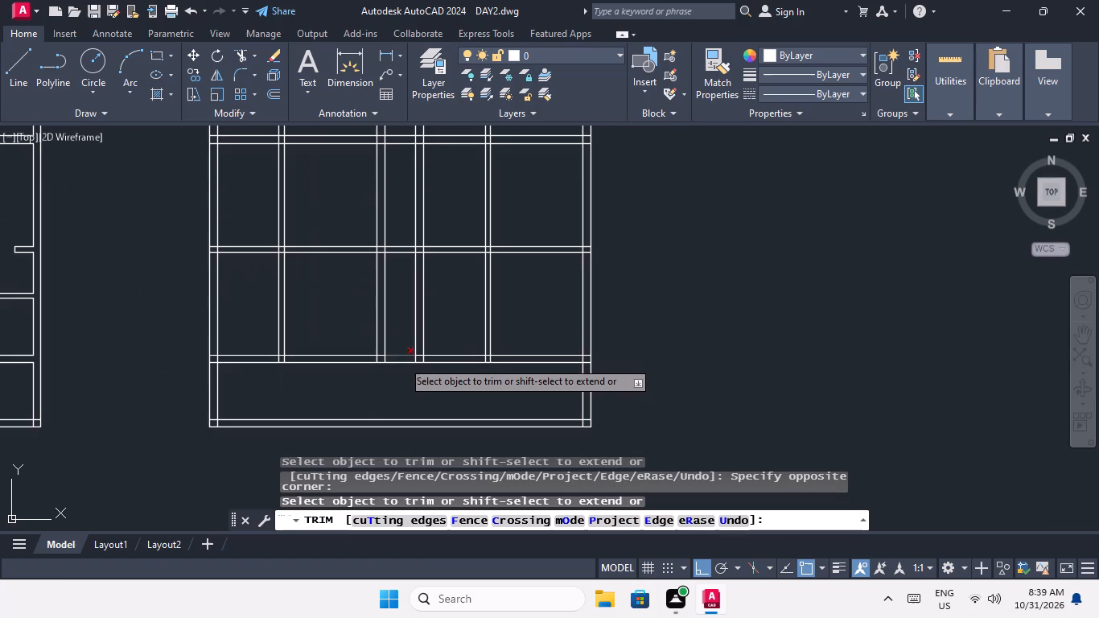
scroll(401, 361, up, 3)
drag(397, 393, 392, 380)
click(373, 281)
middle_drag(380, 279, 384, 360)
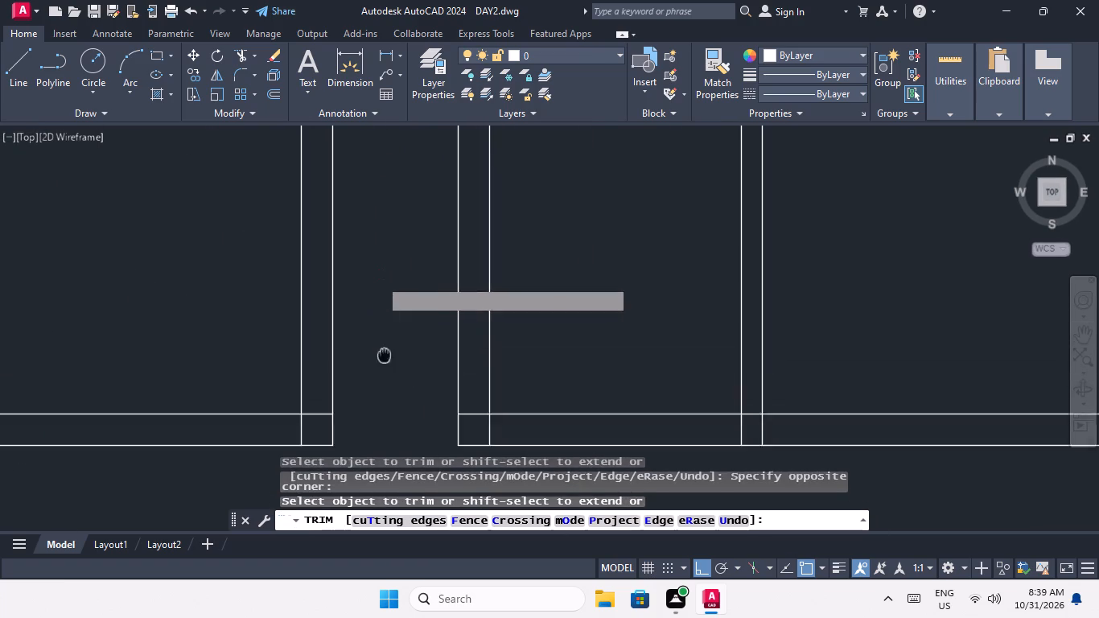
middle_drag(384, 360, 384, 383)
scroll(391, 321, down, 4)
middle_drag(403, 316, 419, 381)
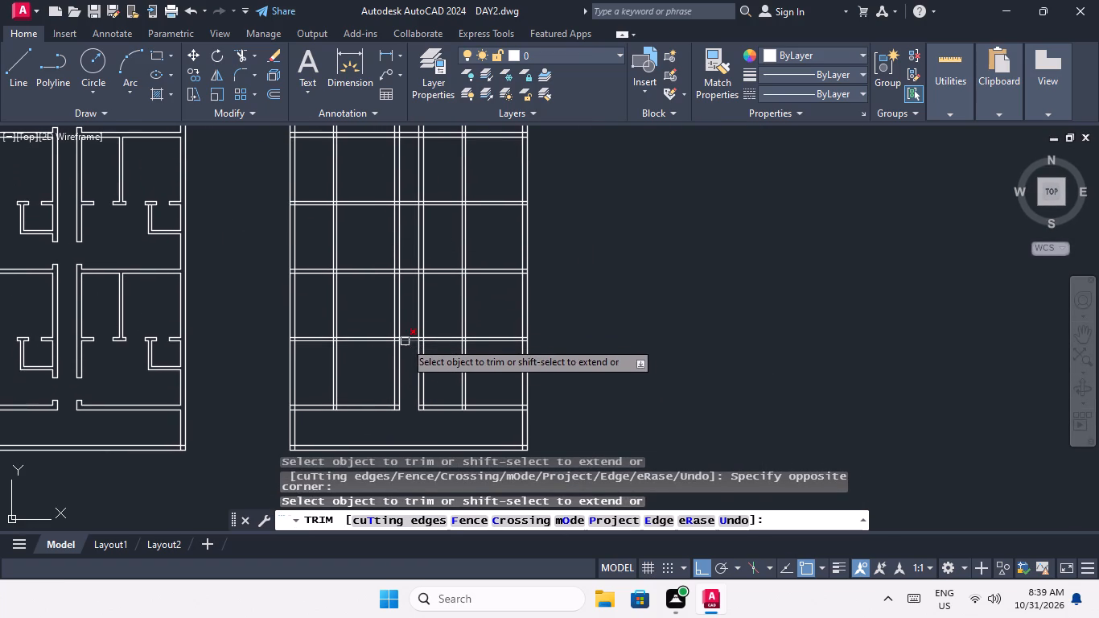
scroll(405, 322, up, 3)
drag(415, 426, 417, 422)
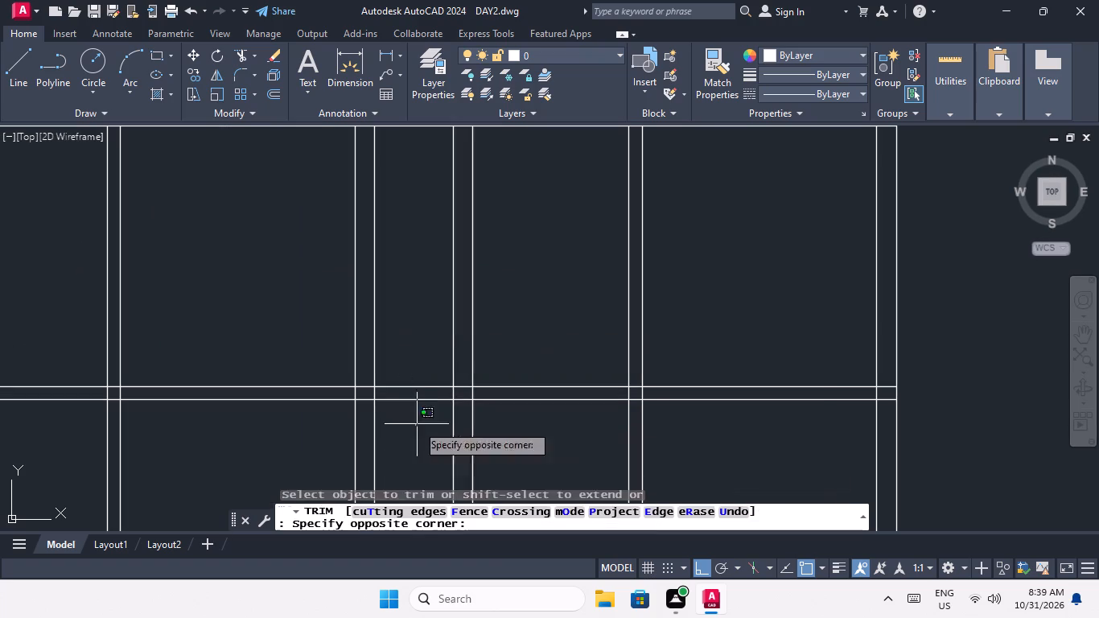
drag(417, 422, 416, 418)
click(394, 292)
Trim the second-lowest 9" and second-lowest 6" cross walls of the second plan between the two corridor walls.
middle_drag(438, 278, 434, 353)
scroll(421, 290, down, 2)
middle_drag(421, 291, 415, 399)
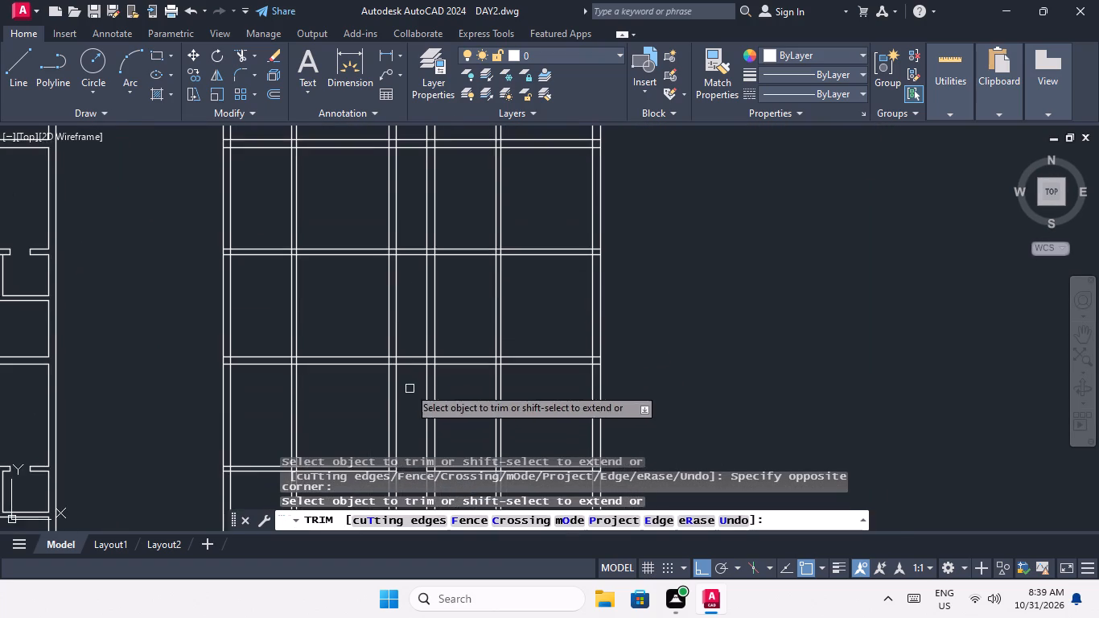
scroll(405, 360, up, 2)
click(434, 388)
click(414, 324)
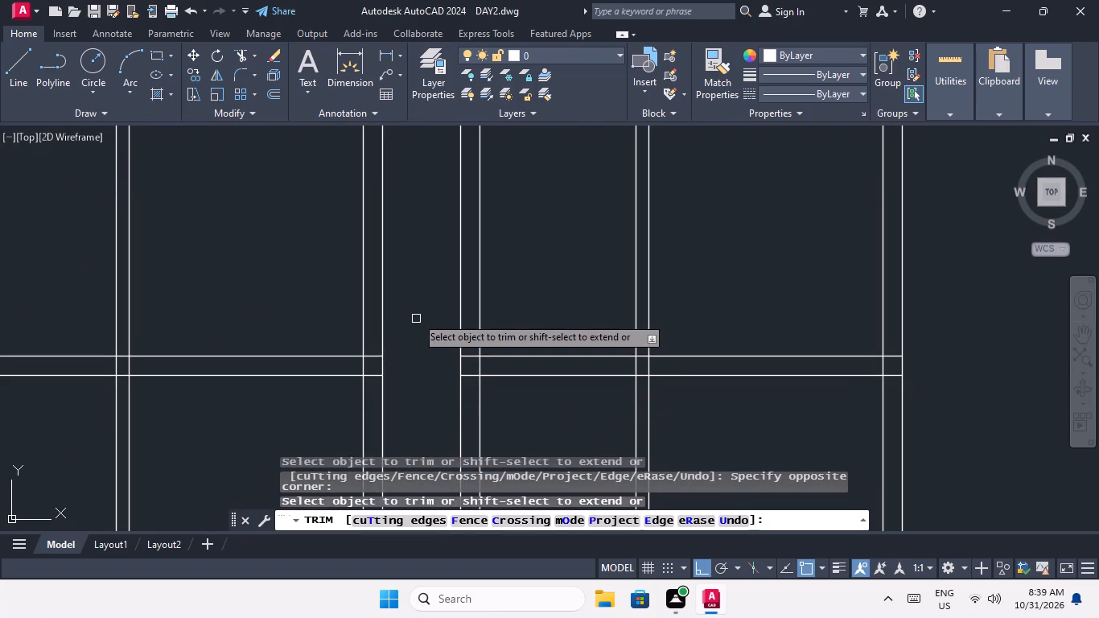
scroll(416, 315, down, 2)
middle_drag(418, 318, 419, 448)
scroll(410, 340, up, 3)
middle_drag(445, 433, 424, 328)
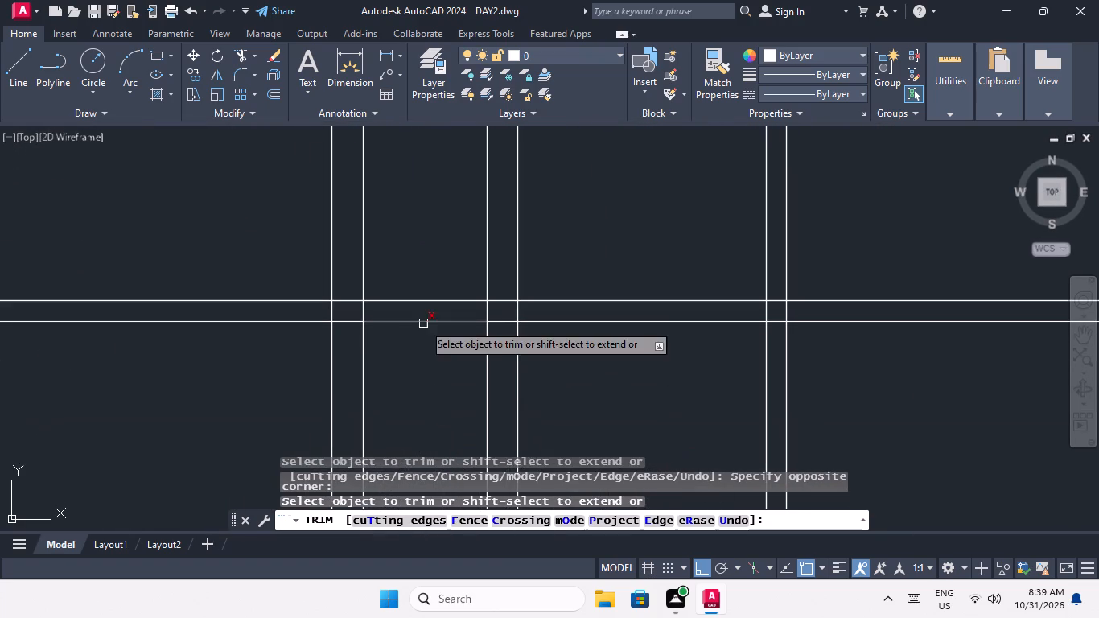
click(434, 348)
click(408, 271)
Trim the third 9" and third 6" cross walls, counting from the bottom of the second plan, across the corridor.
scroll(417, 278, down, 1)
middle_drag(417, 298, 418, 422)
scroll(419, 330, down, 2)
middle_drag(419, 332, 422, 347)
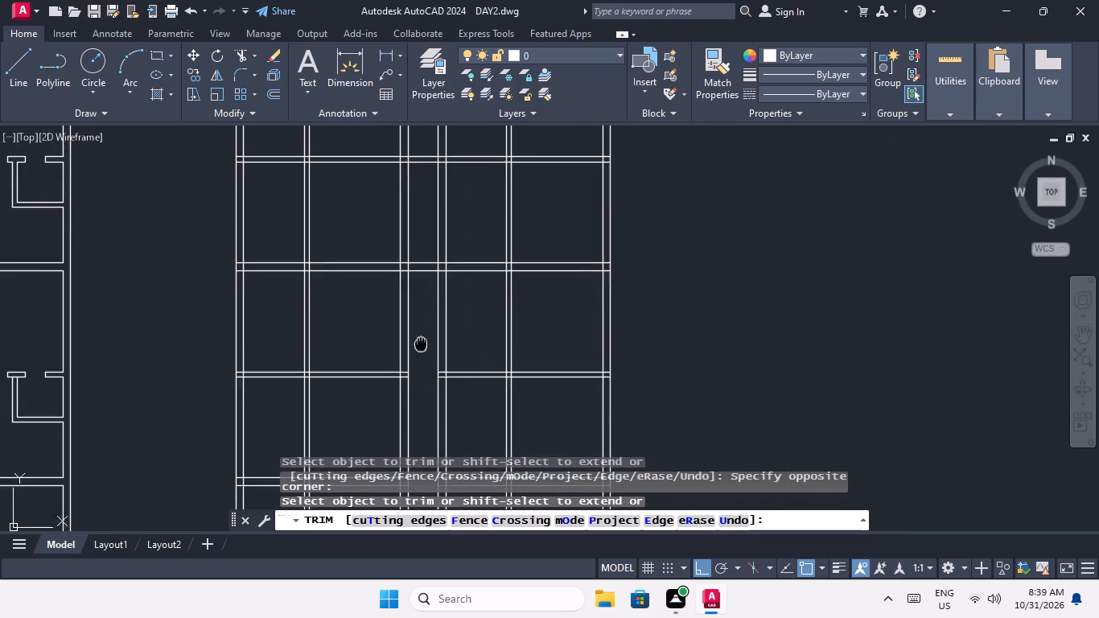
middle_drag(422, 347, 423, 442)
scroll(425, 354, up, 2)
click(445, 422)
click(421, 353)
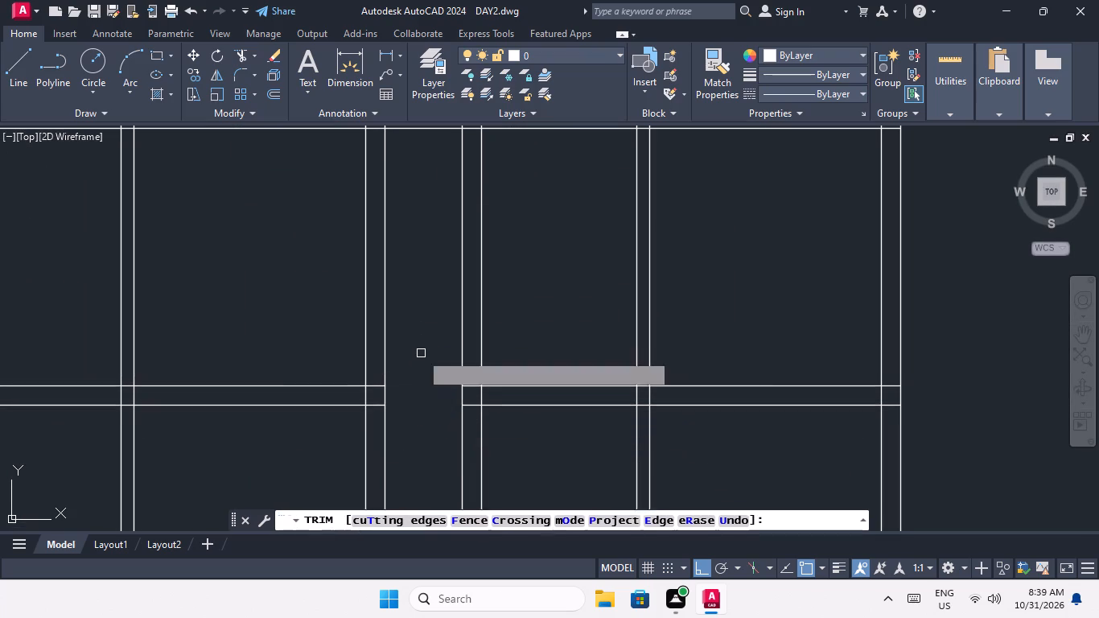
middle_drag(422, 356, 425, 470)
scroll(425, 455, down, 1)
scroll(438, 372, down, 1)
middle_drag(438, 394, 438, 449)
scroll(425, 404, up, 1)
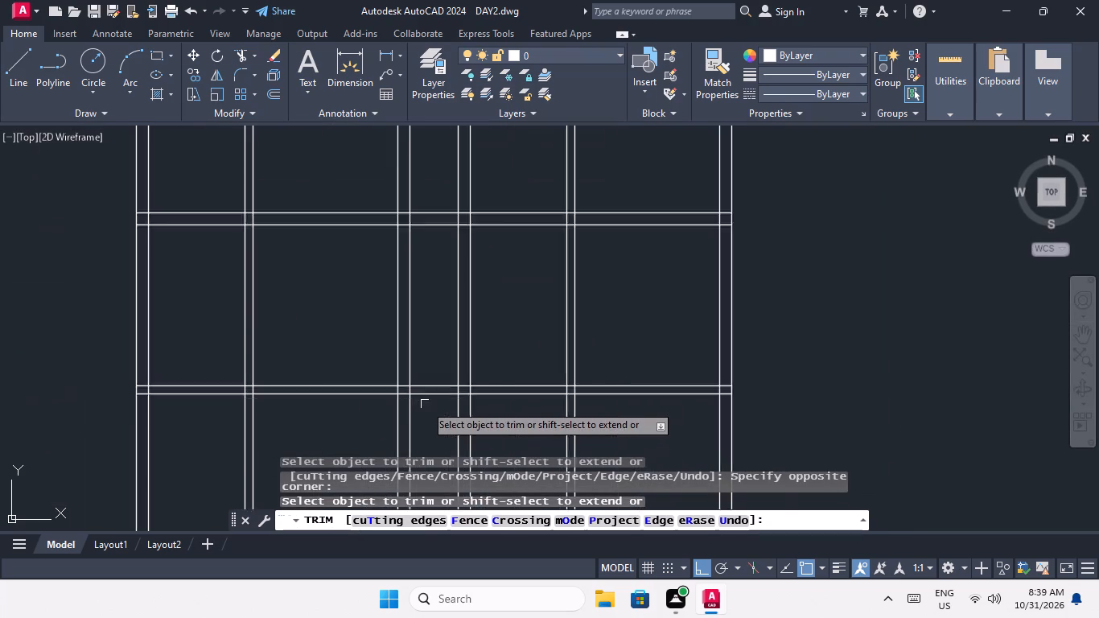
scroll(425, 404, up, 2)
click(460, 399)
click(447, 336)
Trim the second plan's uppermost 9" and uppermost 6" cross walls where they span the corridor.
scroll(447, 335, down, 2)
middle_drag(447, 344, 452, 363)
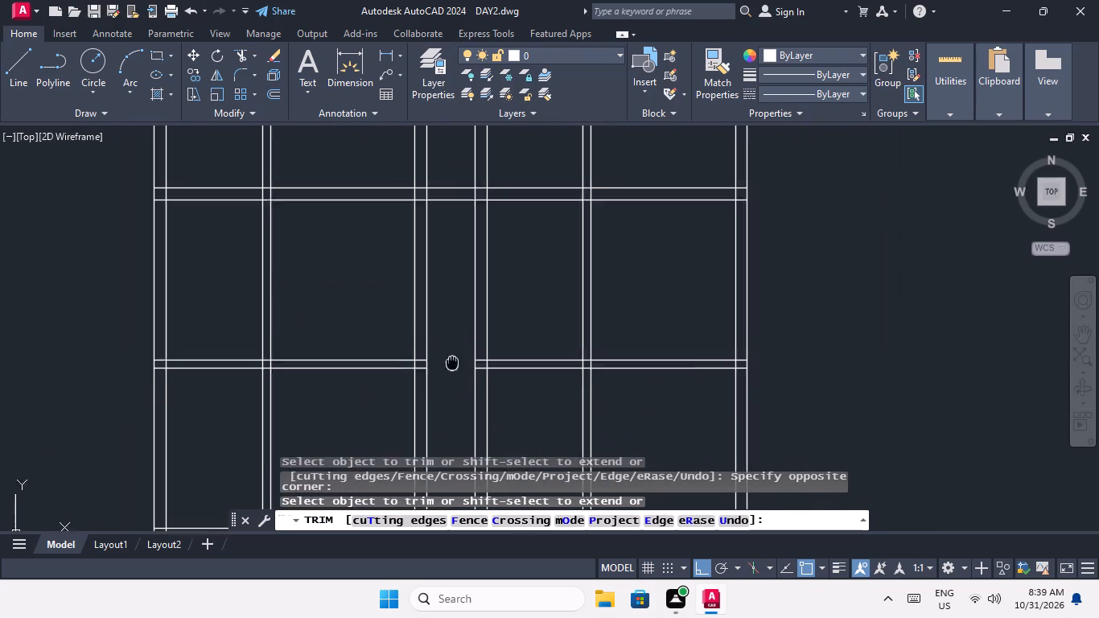
middle_drag(452, 363, 451, 470)
scroll(461, 301, up, 2)
drag(449, 352, 440, 348)
click(420, 295)
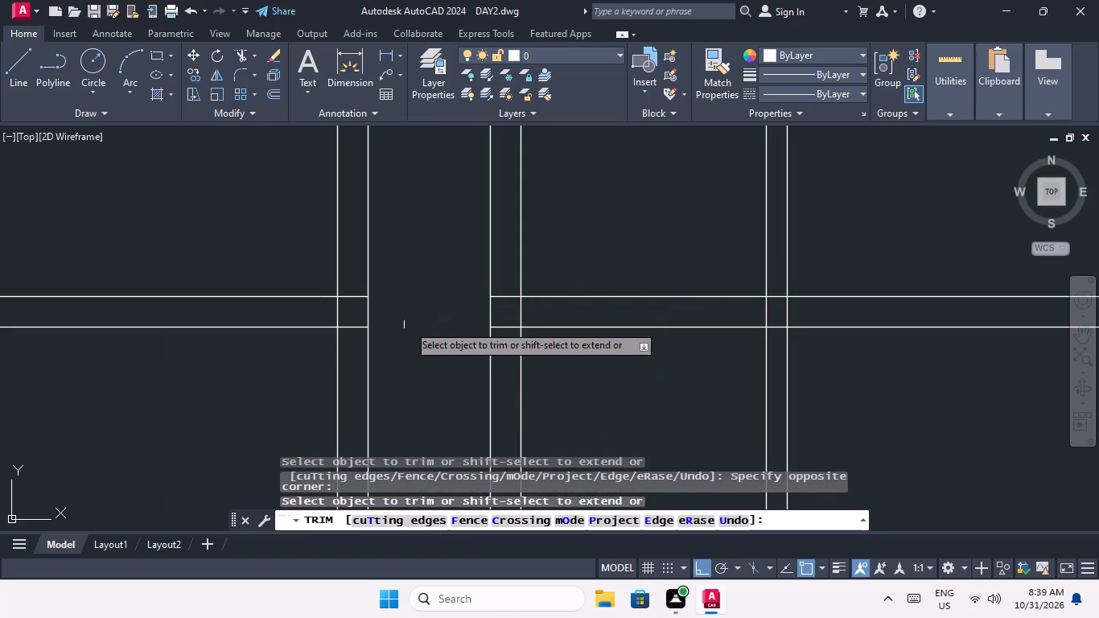
middle_drag(422, 327, 418, 442)
scroll(459, 267, down, 3)
middle_drag(453, 275, 451, 383)
scroll(438, 306, up, 3)
drag(488, 353, 475, 336)
click(459, 257)
Trim both vertical 6" partitions out of the bays directly below the two upper 6" cross walls of the second plan.
scroll(458, 257, down, 2)
middle_drag(455, 270, 461, 348)
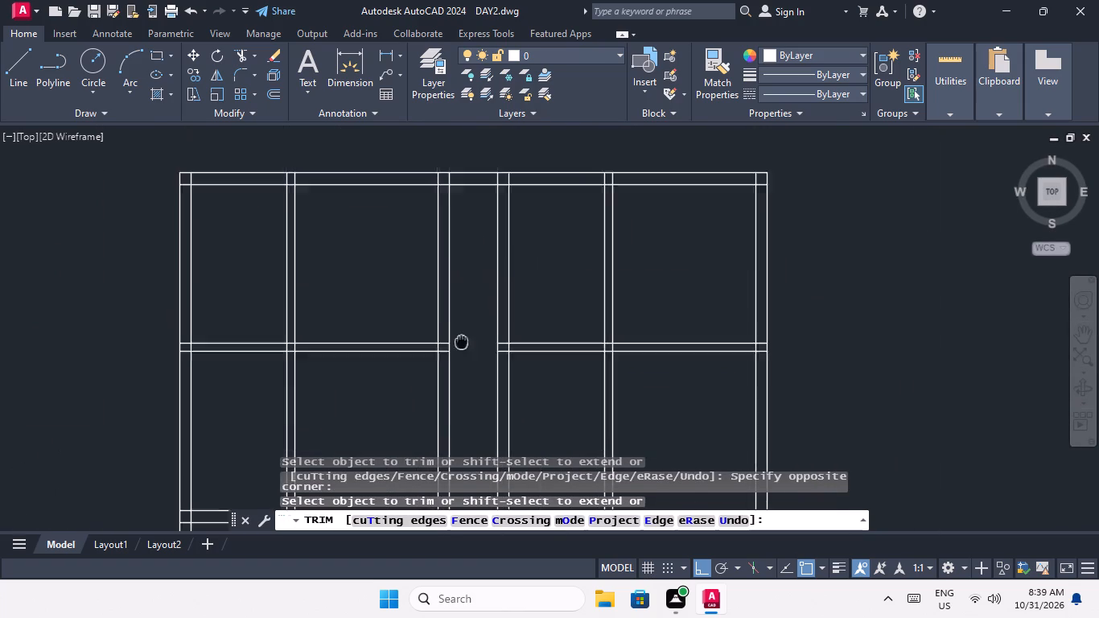
middle_drag(461, 348, 452, 416)
middle_drag(466, 315, 447, 241)
scroll(447, 260, down, 2)
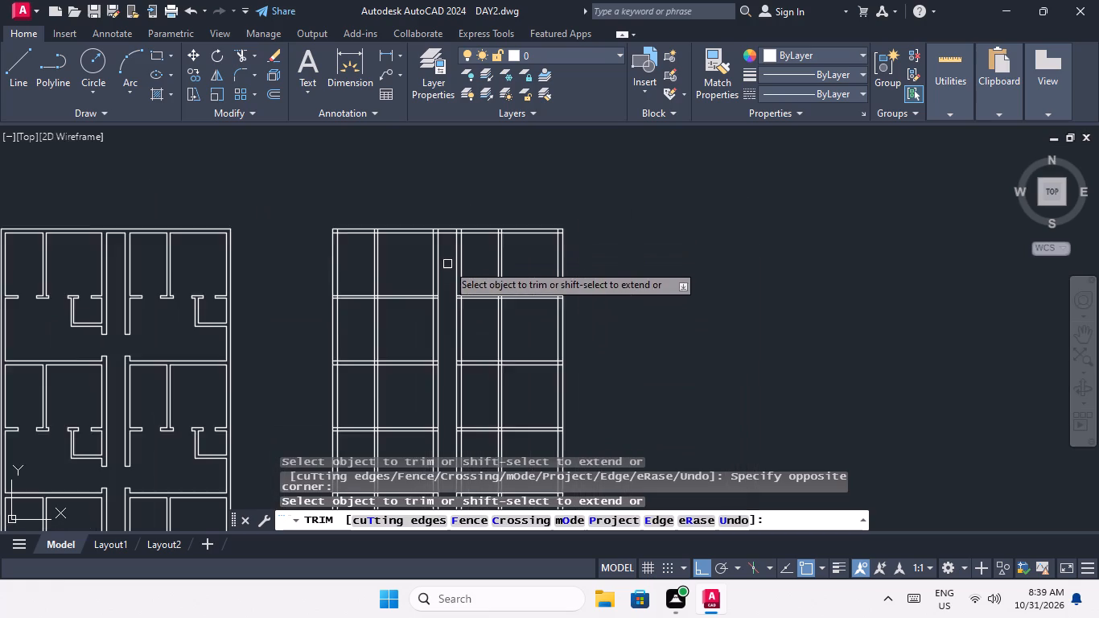
middle_drag(446, 273, 401, 151)
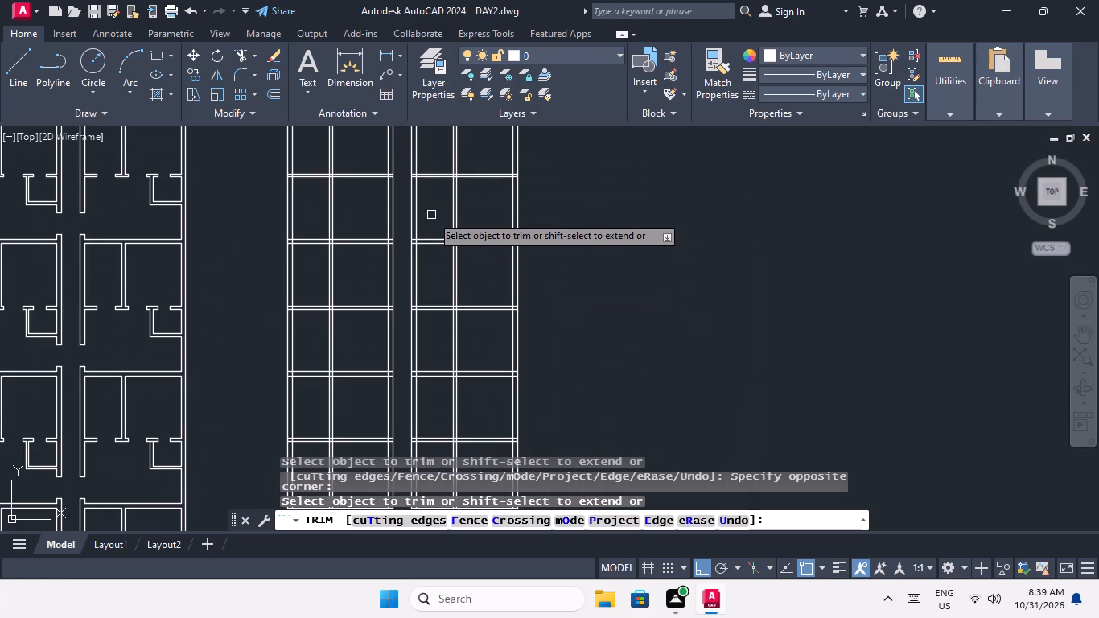
middle_drag(337, 286, 352, 333)
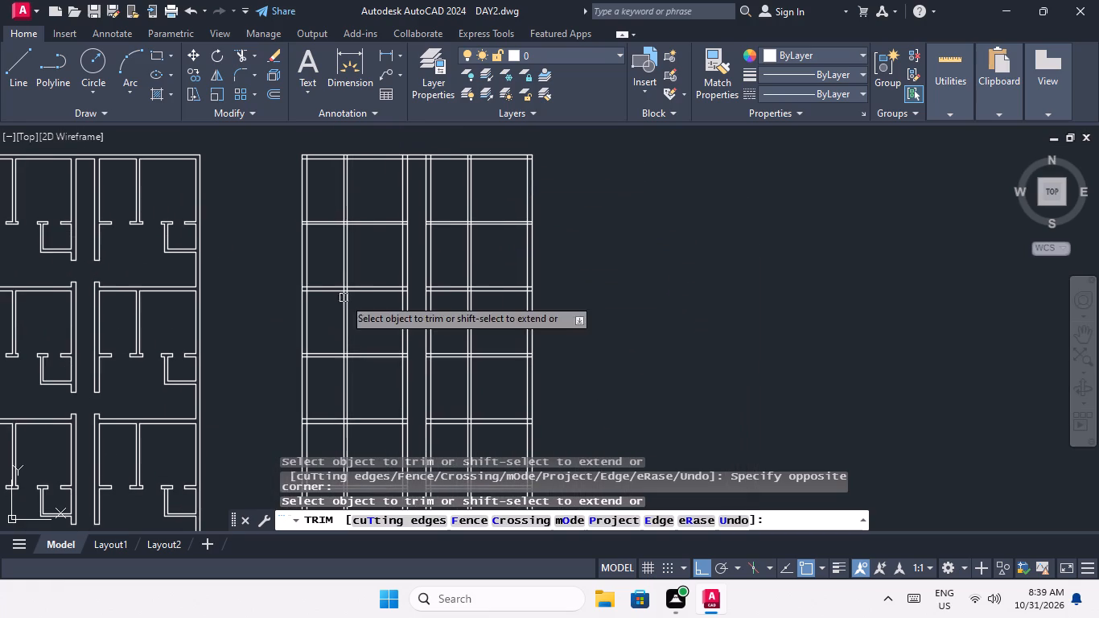
drag(364, 239, 343, 255)
click(327, 265)
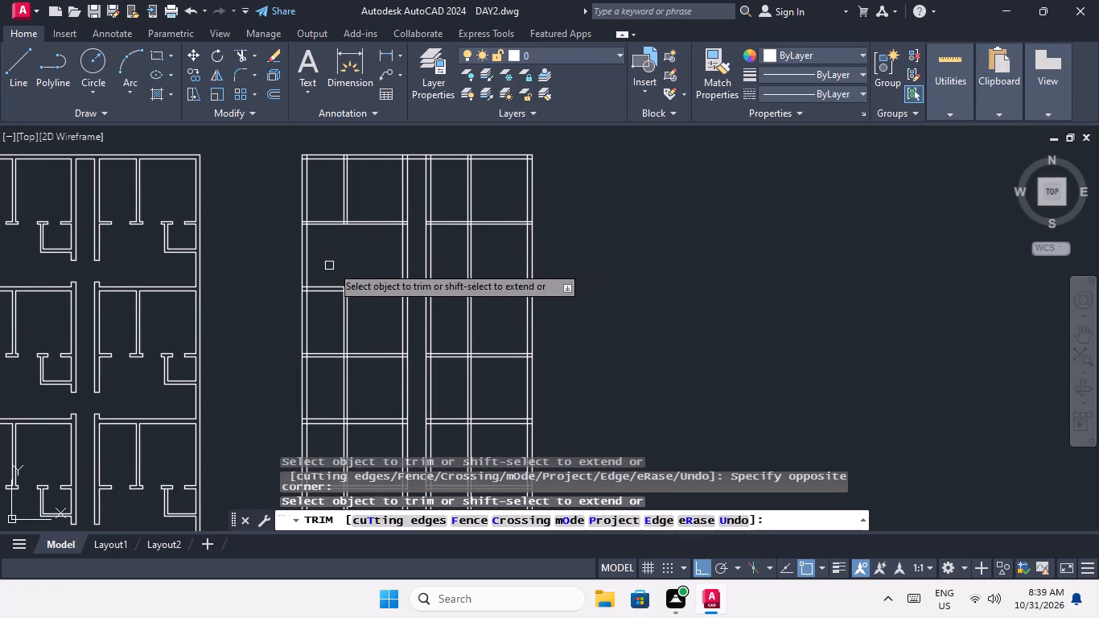
drag(489, 240, 465, 268)
click(456, 269)
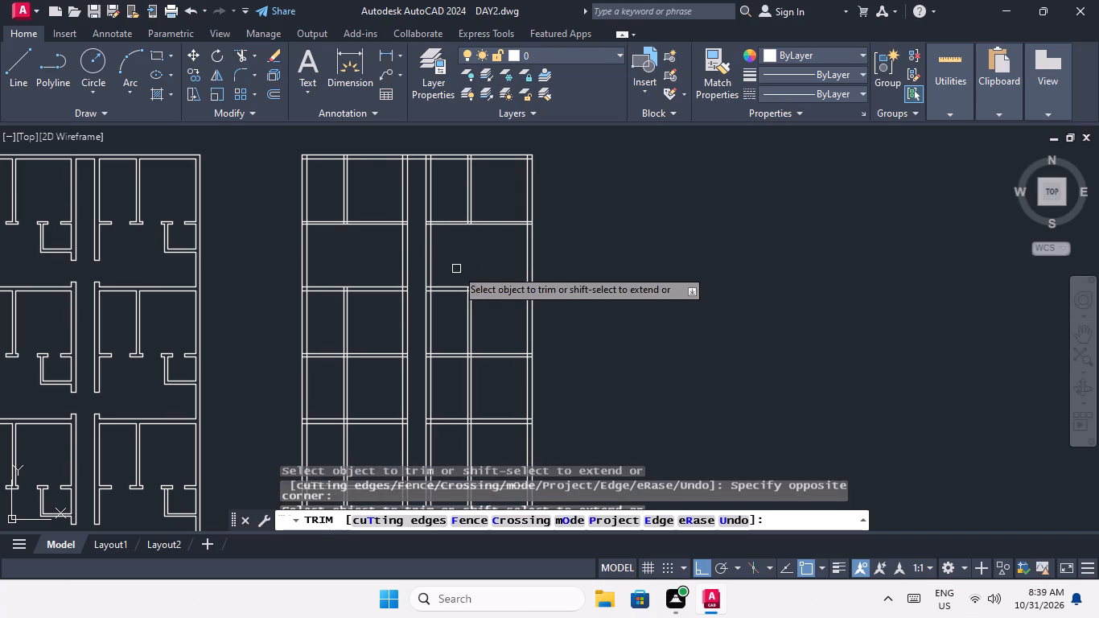
middle_drag(482, 307, 486, 199)
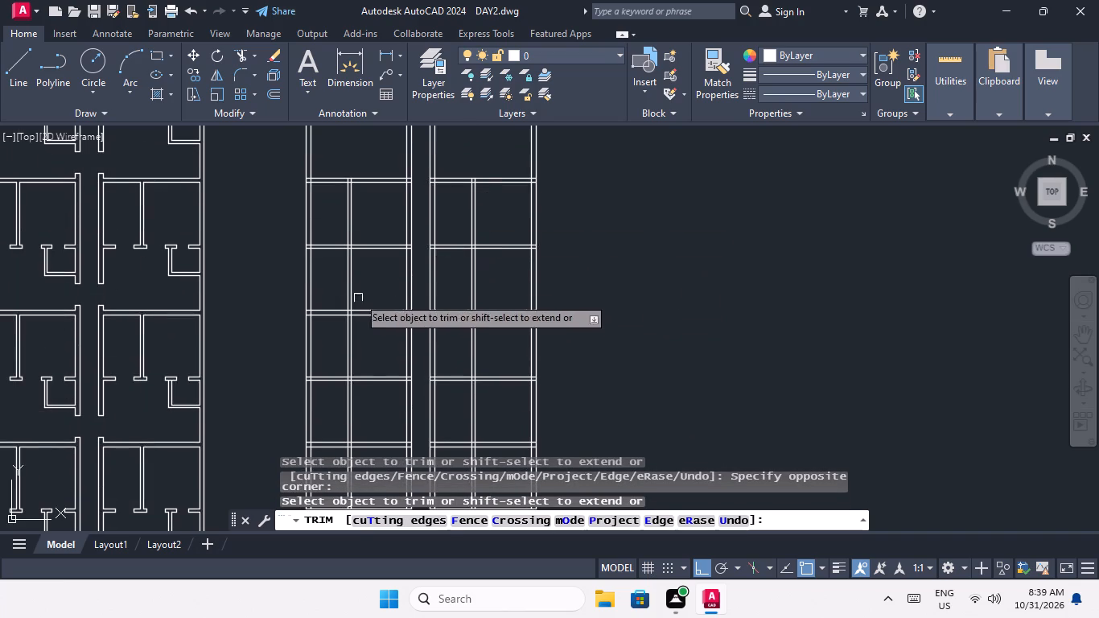
click(369, 270)
click(333, 286)
drag(493, 265, 474, 287)
click(454, 291)
Trim both vertical 6" partitions out of the bays directly below the two lower 6" cross walls of the second plan.
scroll(465, 268, down, 2)
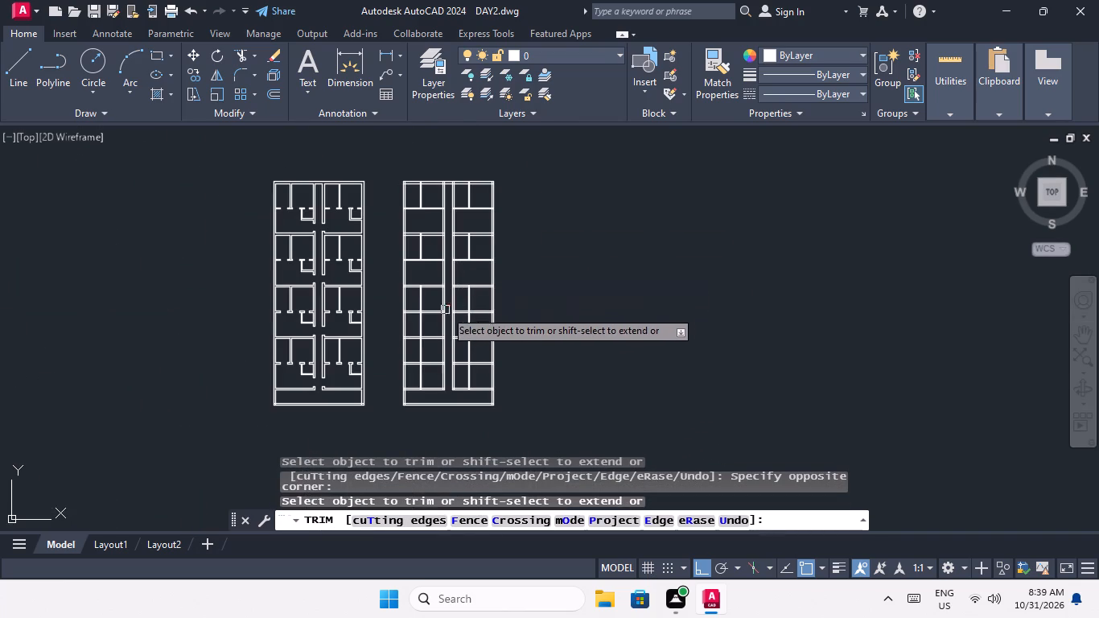
scroll(427, 306, up, 2)
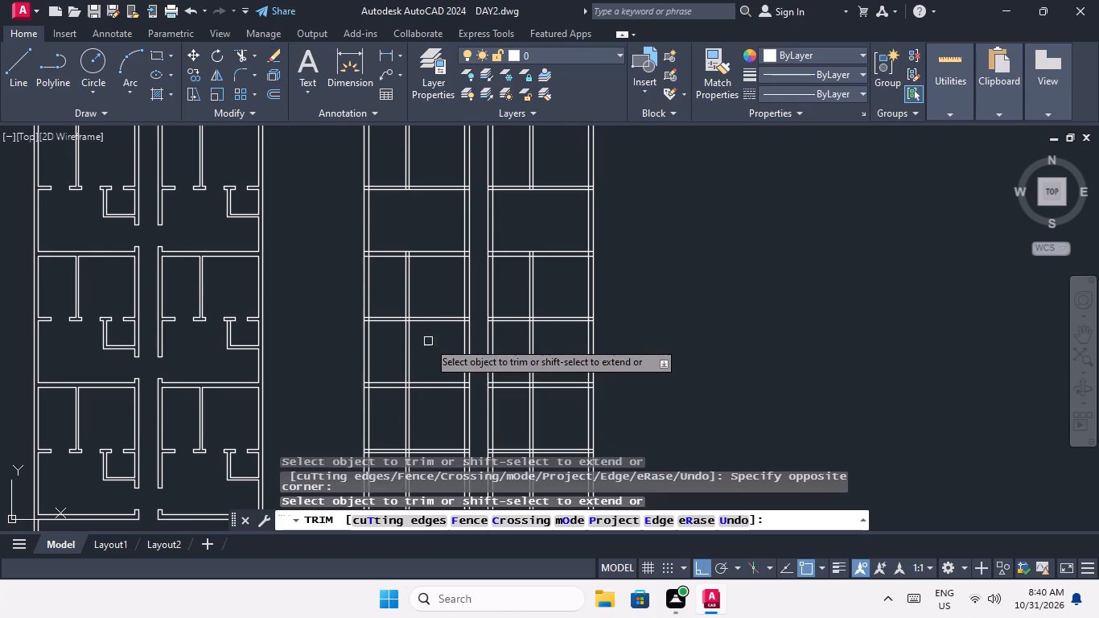
click(428, 341)
click(402, 359)
drag(544, 338, 533, 346)
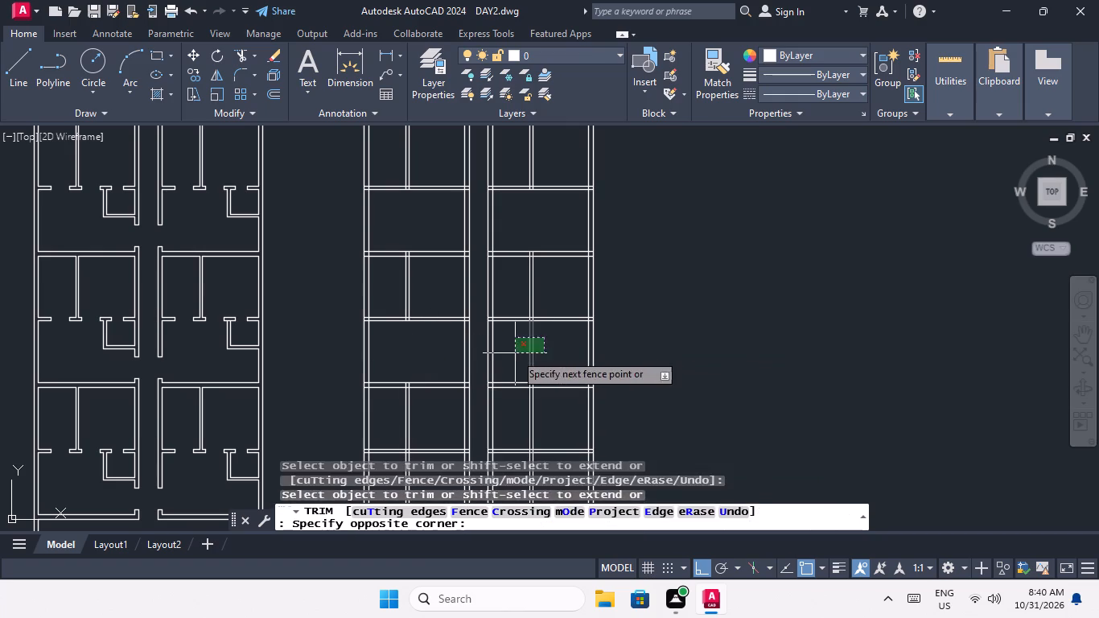
click(514, 352)
middle_drag(533, 351, 530, 267)
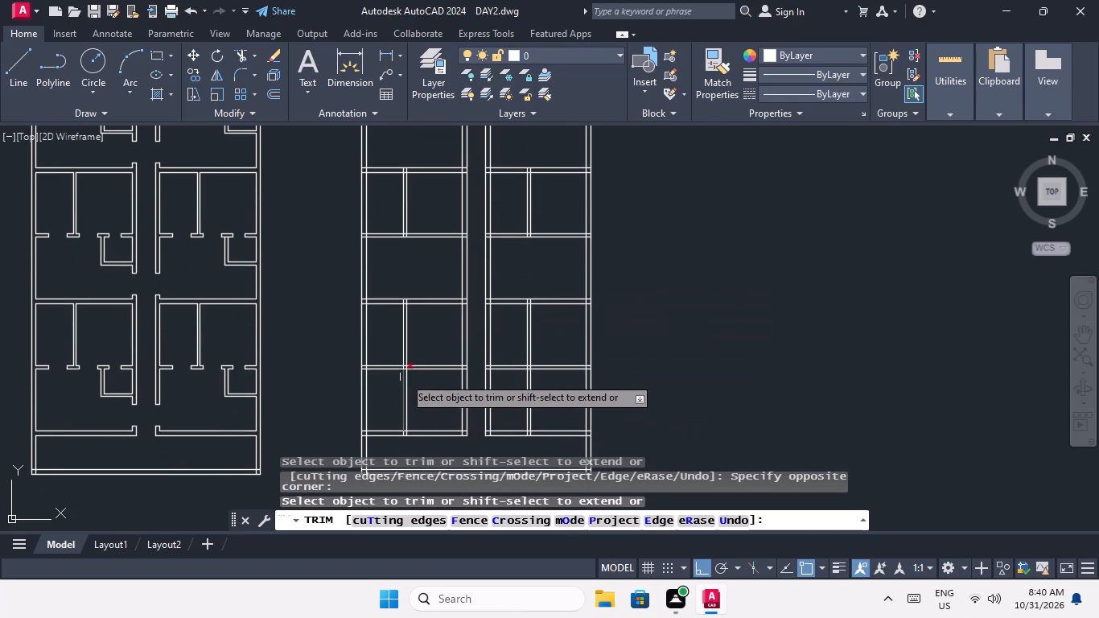
click(426, 385)
click(397, 405)
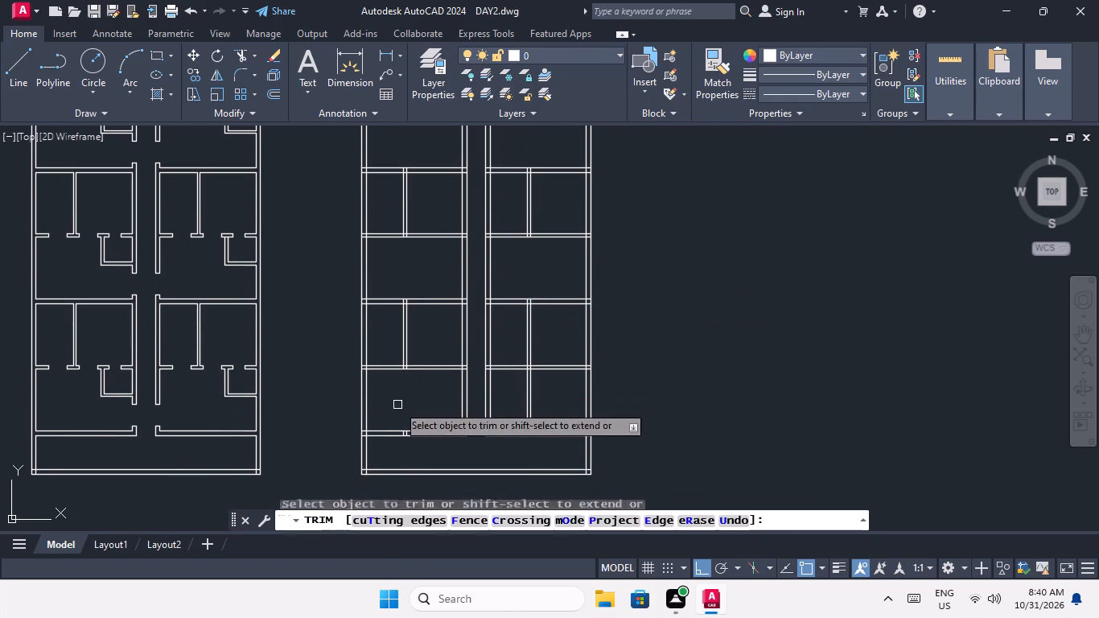
drag(545, 390, 524, 406)
click(501, 408)
key(Escape)
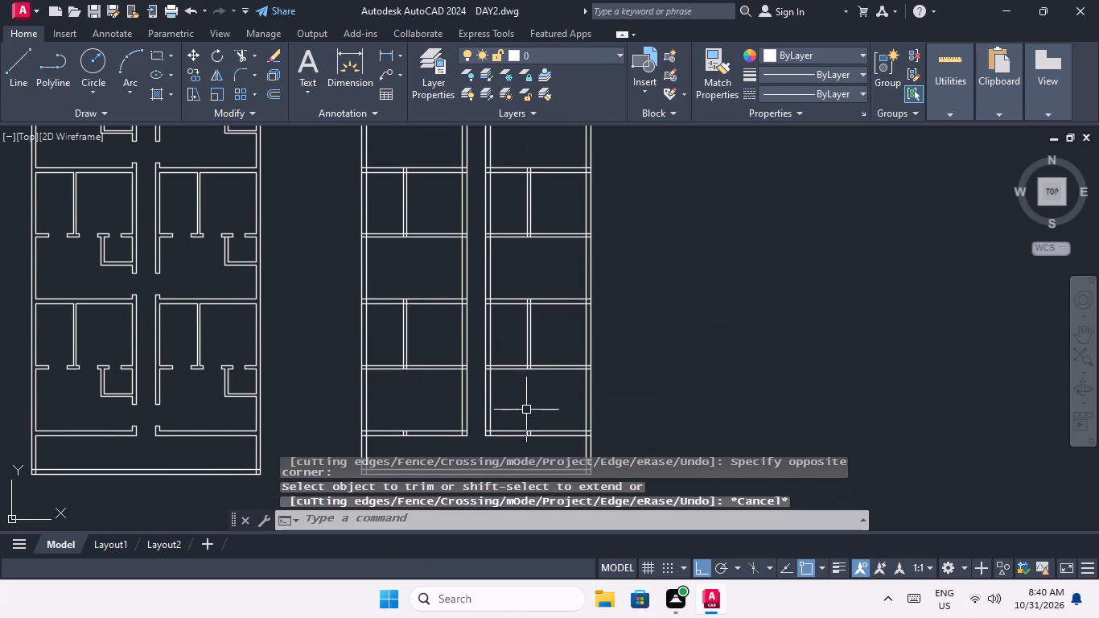
Erase the two leftover partition line stubs inside the lowest 9" cross wall on the second plan's right-hand side.
scroll(541, 406, up, 1)
middle_drag(541, 406, 537, 295)
scroll(529, 345, up, 4)
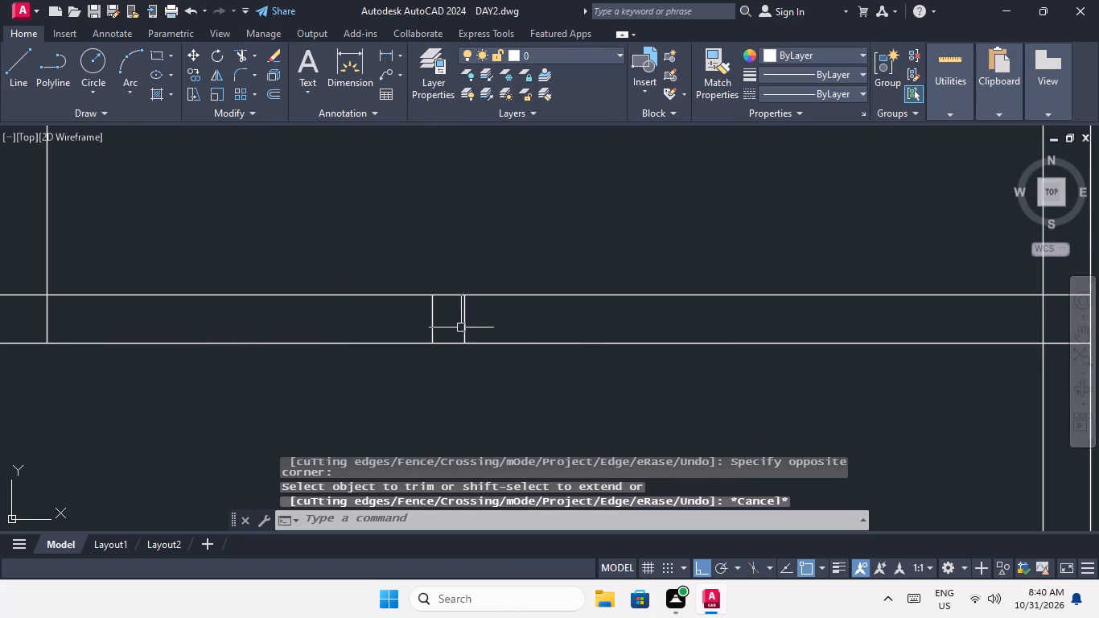
scroll(455, 325, up, 2)
drag(511, 285, 307, 352)
click(278, 352)
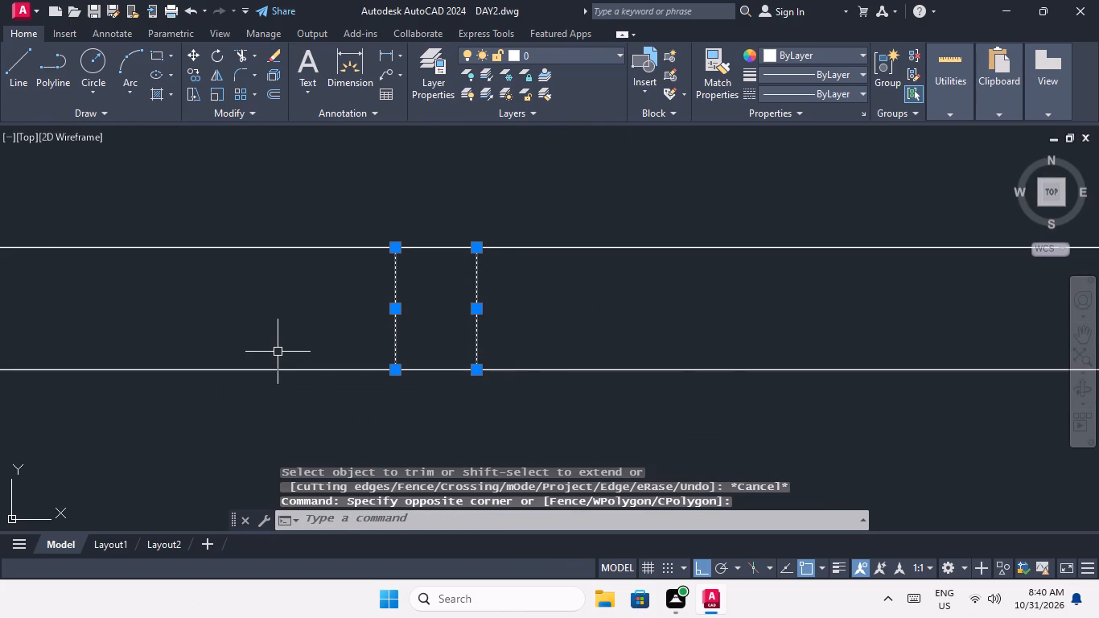
key(Delete)
Erase the two leftover partition line stubs inside the lowest 9" cross wall on the second plan's left-hand side.
scroll(358, 325, down, 5)
middle_drag(249, 355, 381, 373)
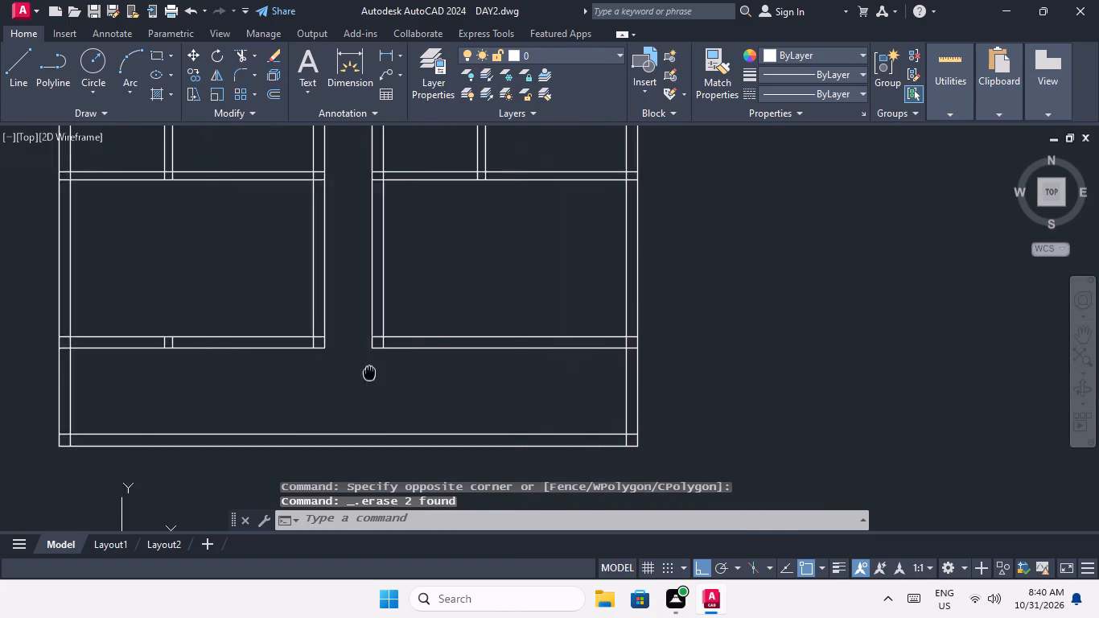
middle_drag(381, 373, 411, 377)
scroll(239, 363, up, 3)
middle_drag(165, 290, 246, 344)
scroll(224, 352, up, 2)
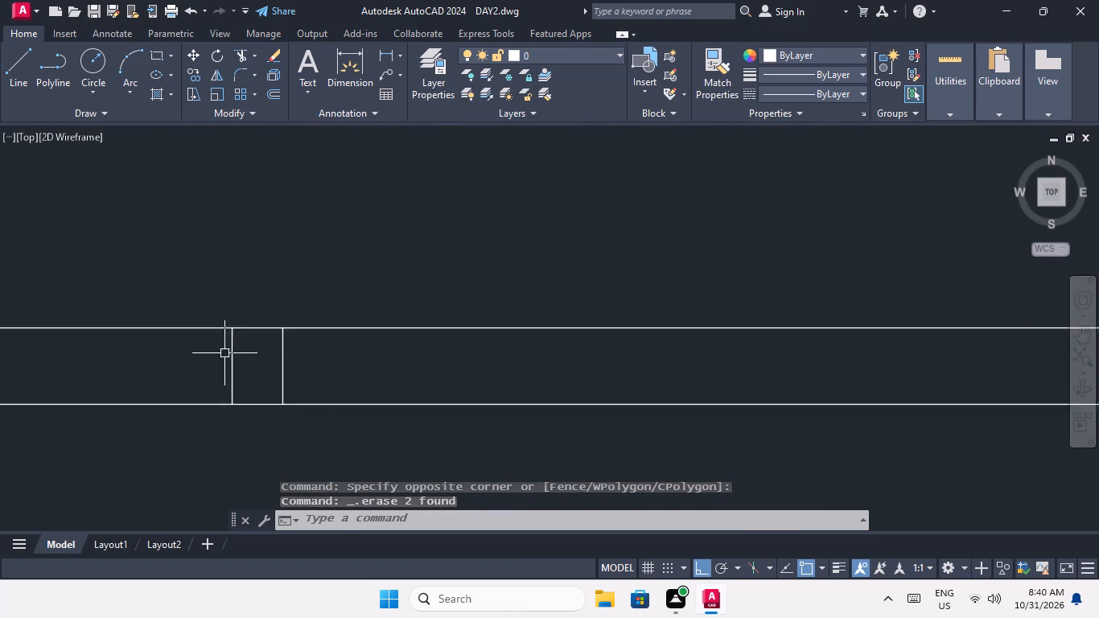
scroll(224, 353, up, 1)
drag(419, 346, 249, 398)
click(159, 400)
key(Delete)
Measure the inside width of the small room in the first plan's top-left unit with a linear dimension.
scroll(201, 356, down, 6)
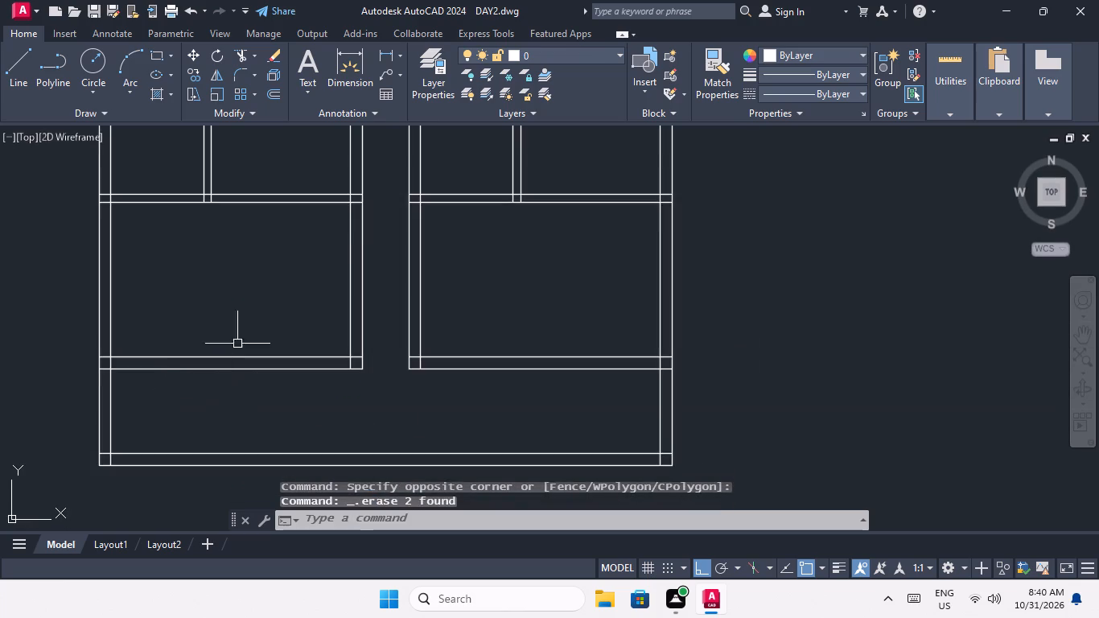
scroll(257, 326, down, 1)
middle_drag(257, 339, 262, 435)
scroll(276, 361, down, 2)
middle_drag(270, 370, 281, 429)
middle_drag(308, 379, 317, 418)
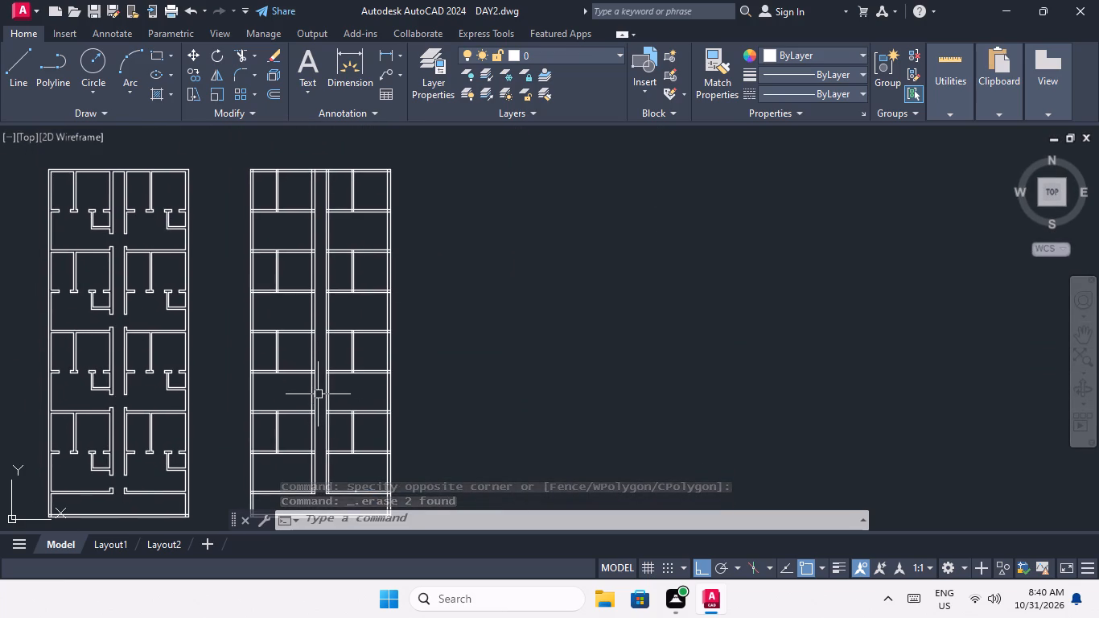
key(Escape)
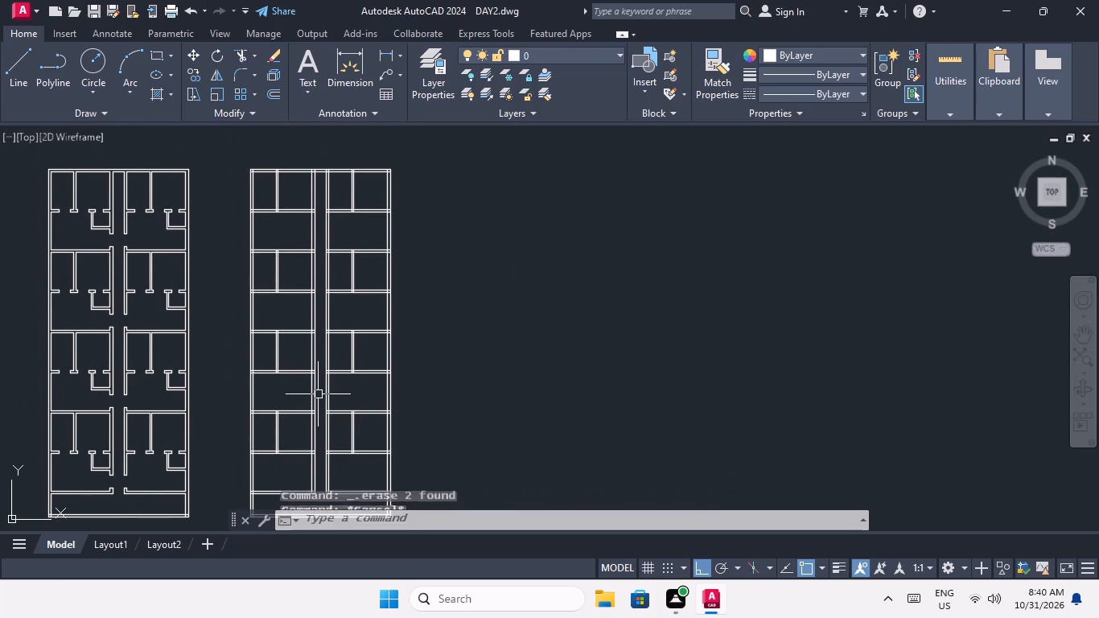
key(Escape)
click(385, 55)
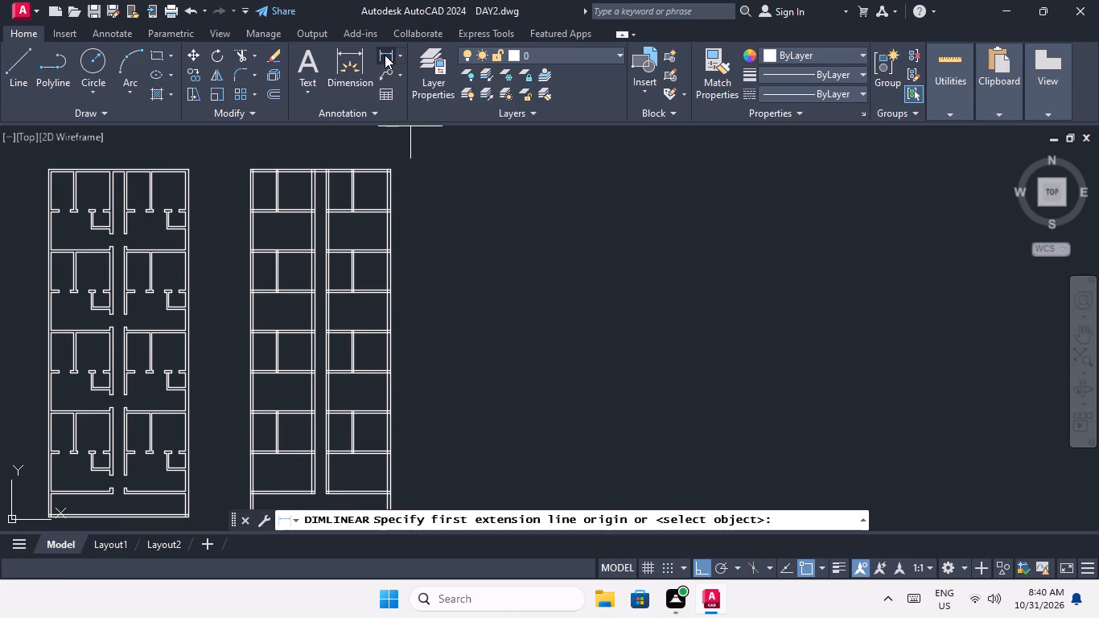
scroll(88, 228, up, 4)
click(113, 224)
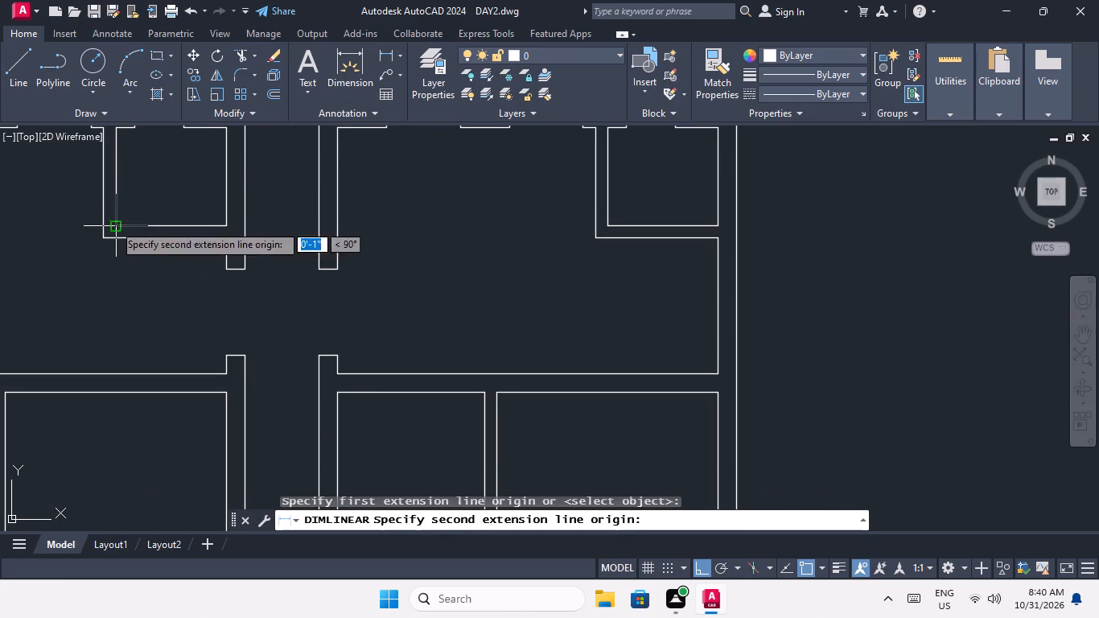
click(231, 225)
scroll(154, 237, up, 4)
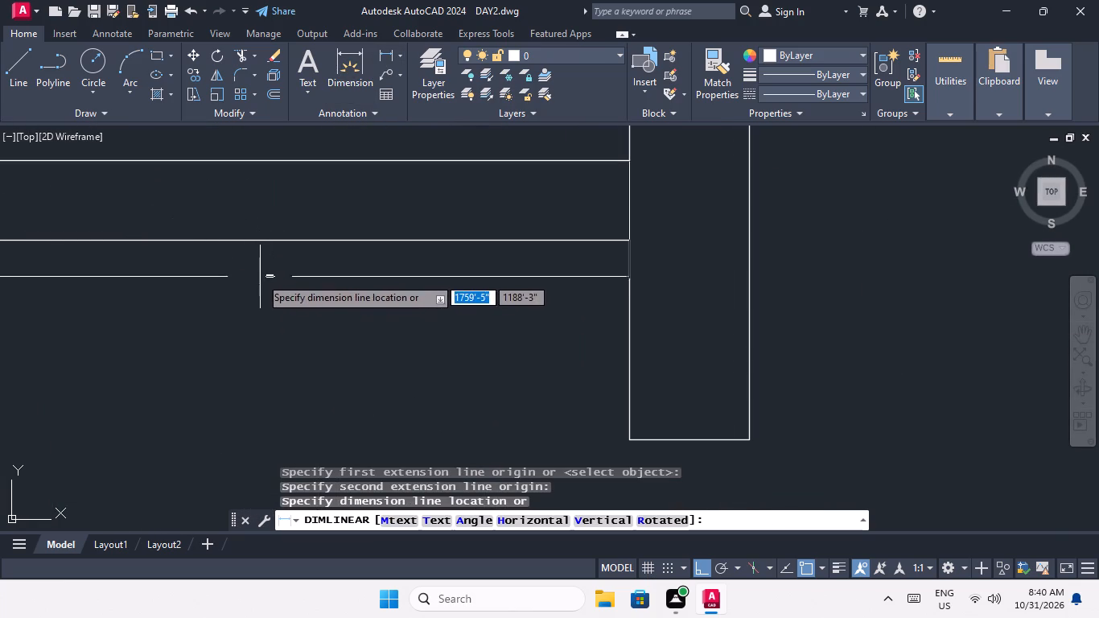
scroll(258, 280, up, 3)
scroll(335, 346, up, 3)
key(Escape)
scroll(332, 284, down, 5)
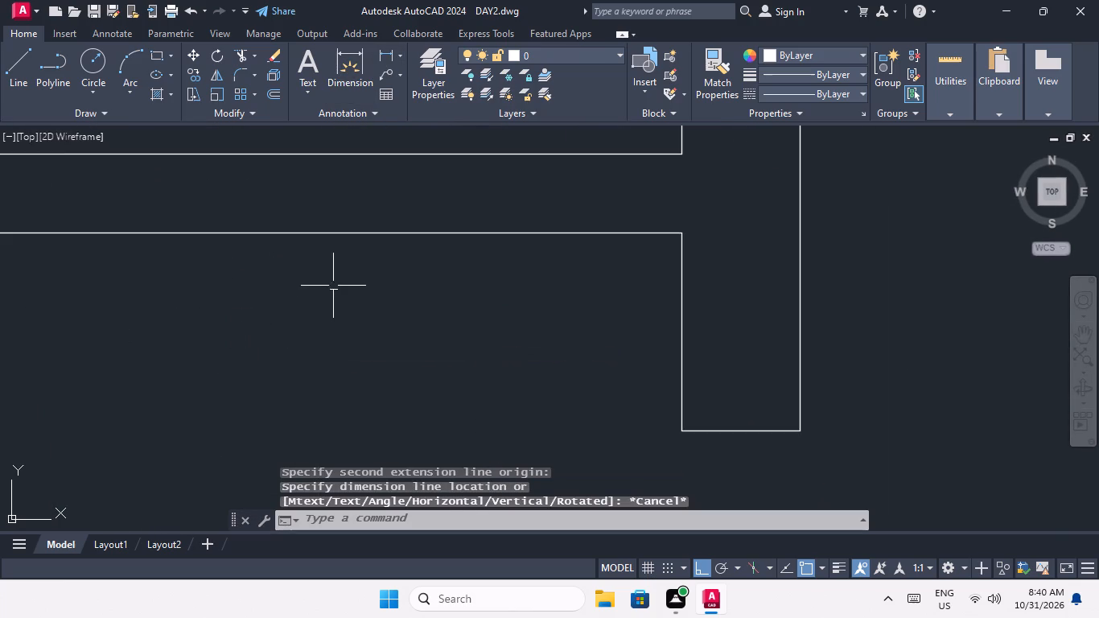
scroll(333, 286, down, 7)
scroll(446, 288, down, 3)
middle_drag(422, 305, 331, 287)
middle_drag(434, 282, 402, 309)
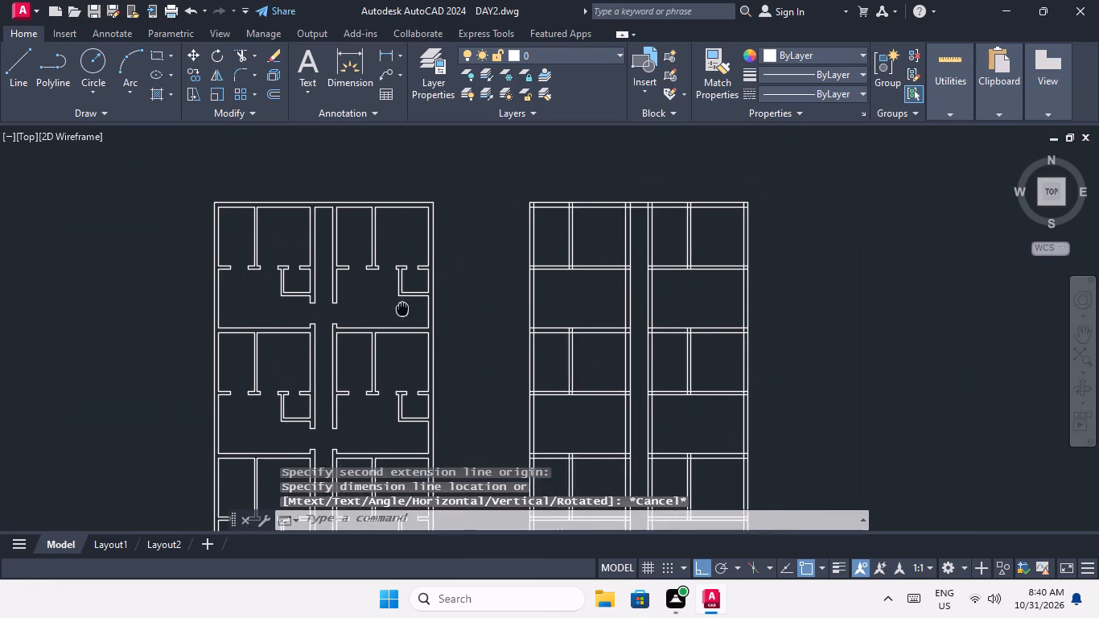
middle_drag(402, 309, 303, 310)
key(Escape)
key(Escape)
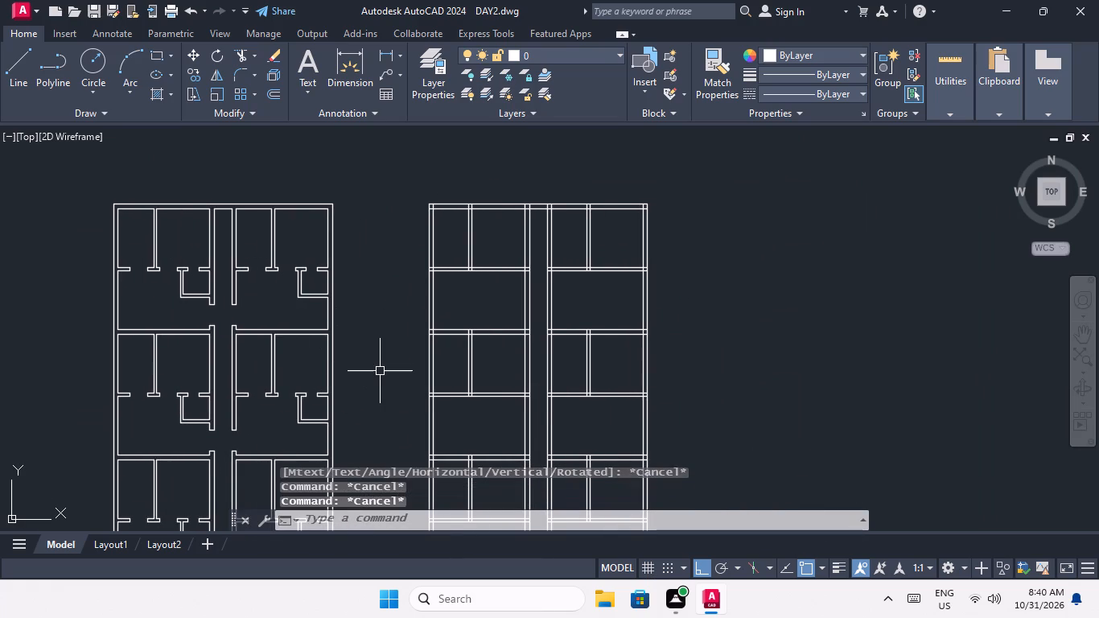
Offset the inner faces of the second plan's left corridor wall and right outer wall 4'6" to the left.
key(o)
key(Return)
text(4'6)
key(shift+quotedbl)
key(Return)
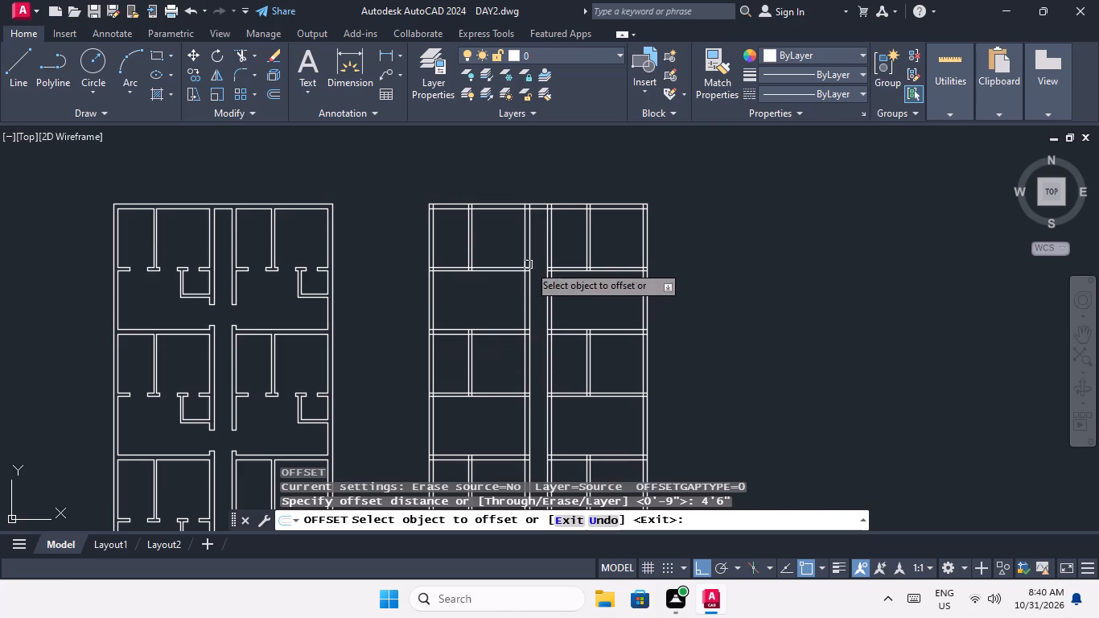
scroll(533, 264, up, 2)
drag(508, 323, 496, 327)
click(464, 349)
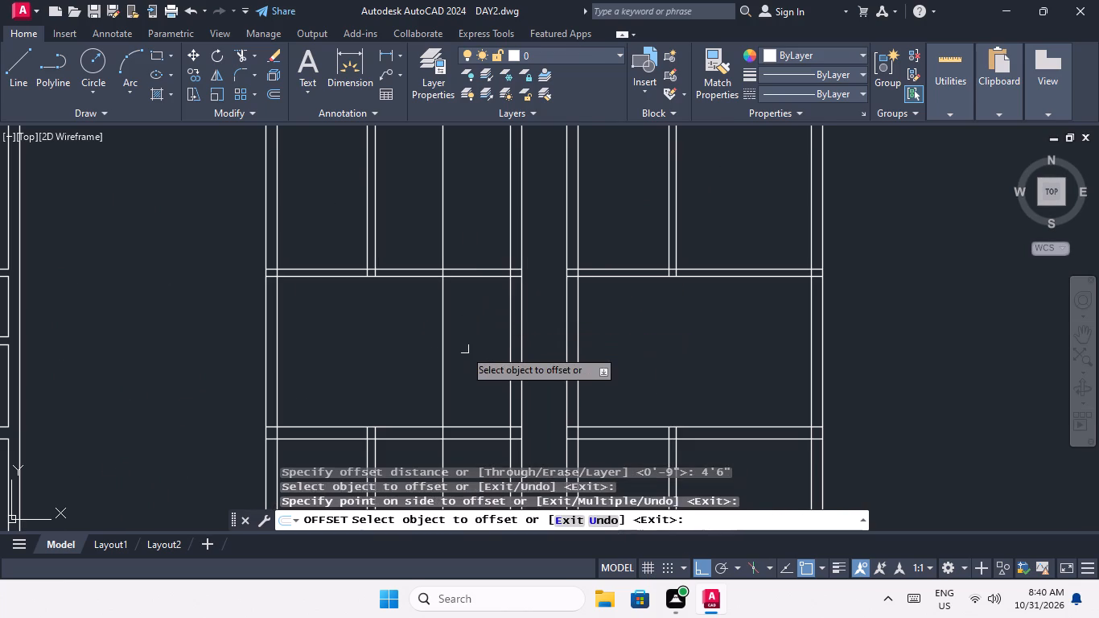
scroll(463, 336, down, 2)
scroll(599, 341, up, 3)
drag(605, 335, 587, 347)
click(542, 365)
scroll(521, 350, down, 2)
key(Escape)
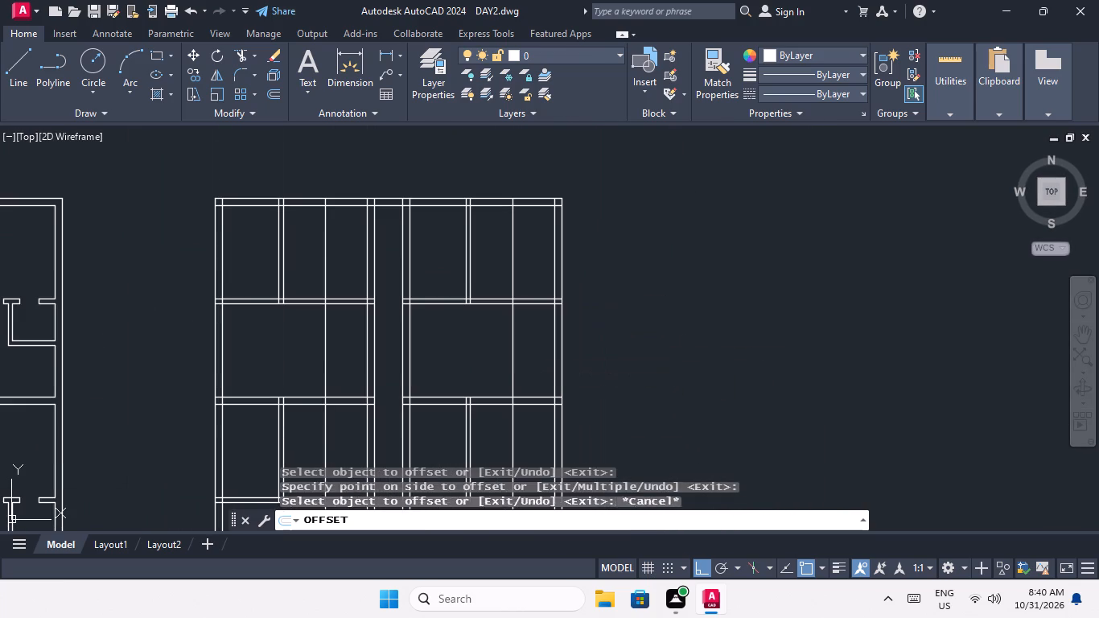
key(Escape)
key(Escape)
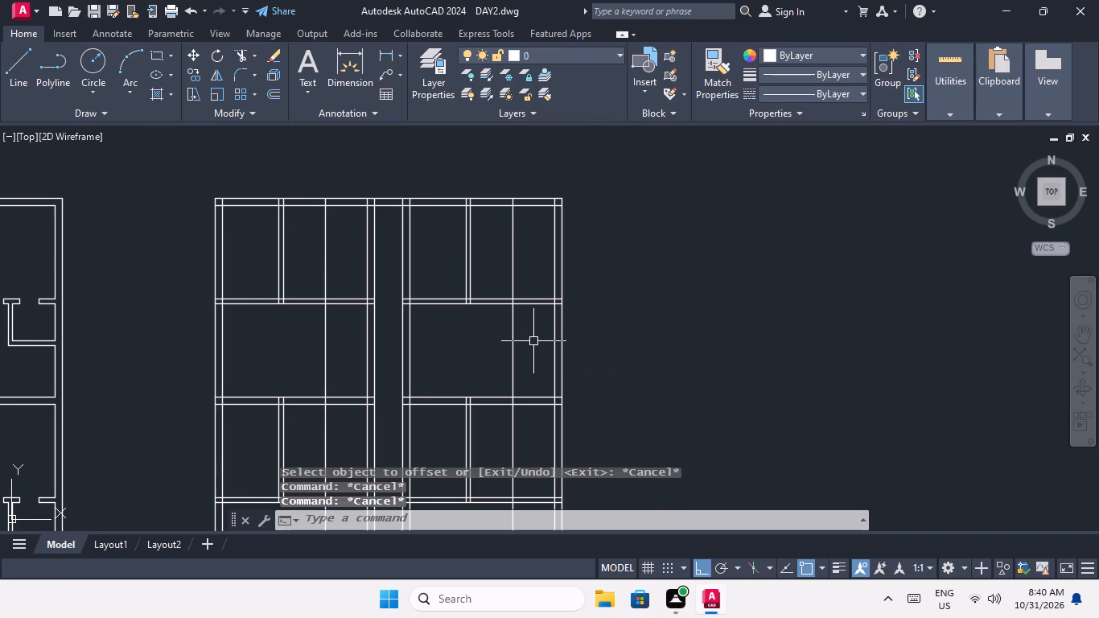
Offset the lower line of the top 6" cross wall 4' downward in both halves of the second plan.
key(o)
key(Return)
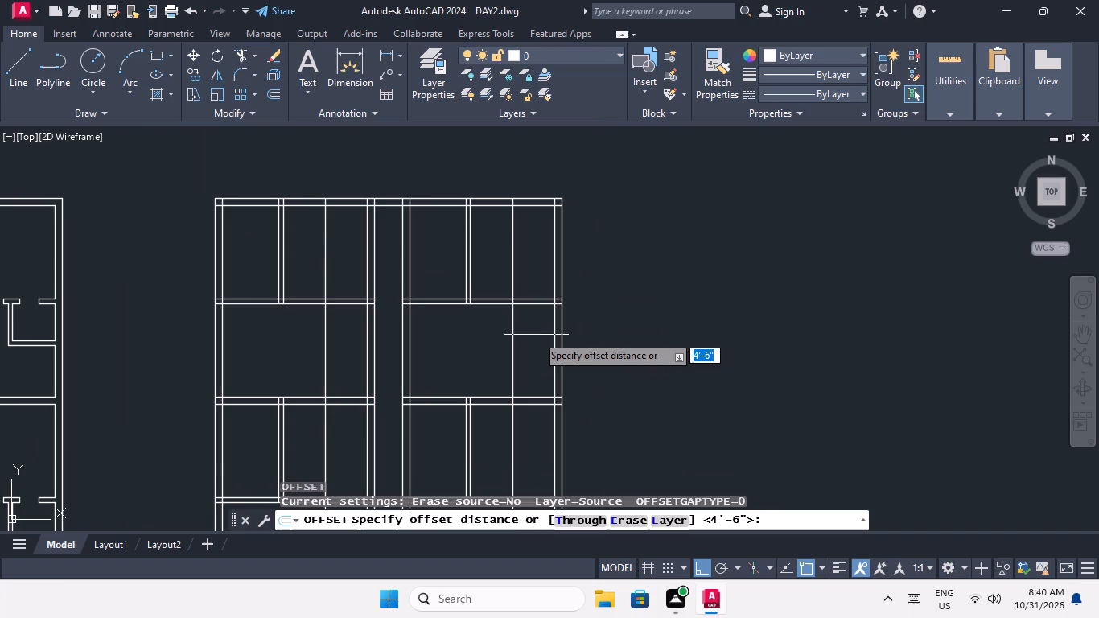
text(4')
key(Return)
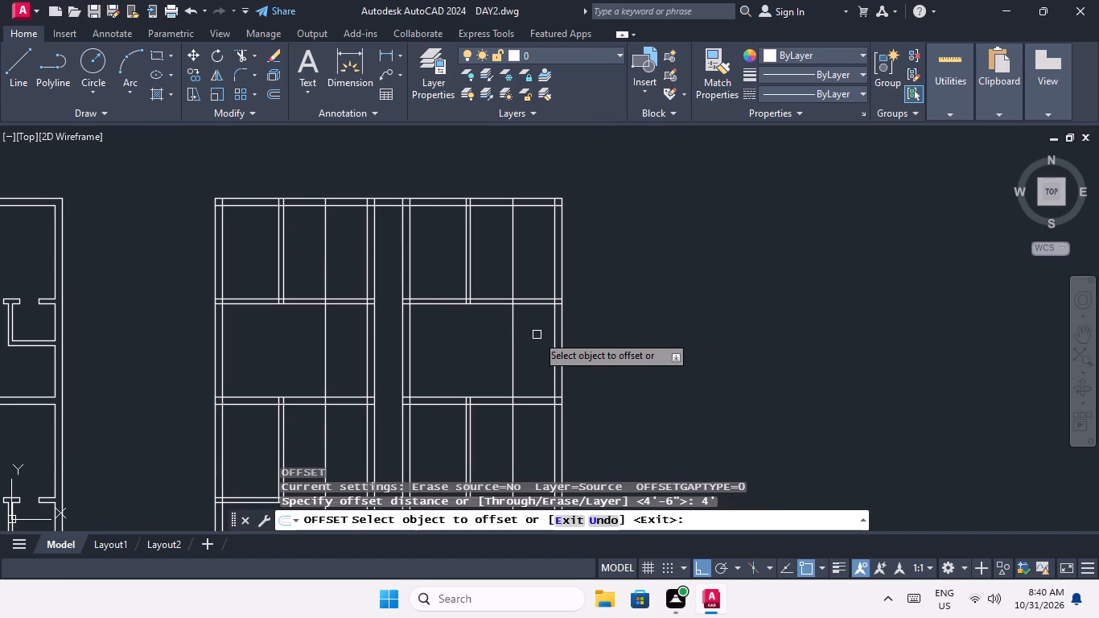
scroll(340, 309, up, 3)
click(348, 279)
click(326, 381)
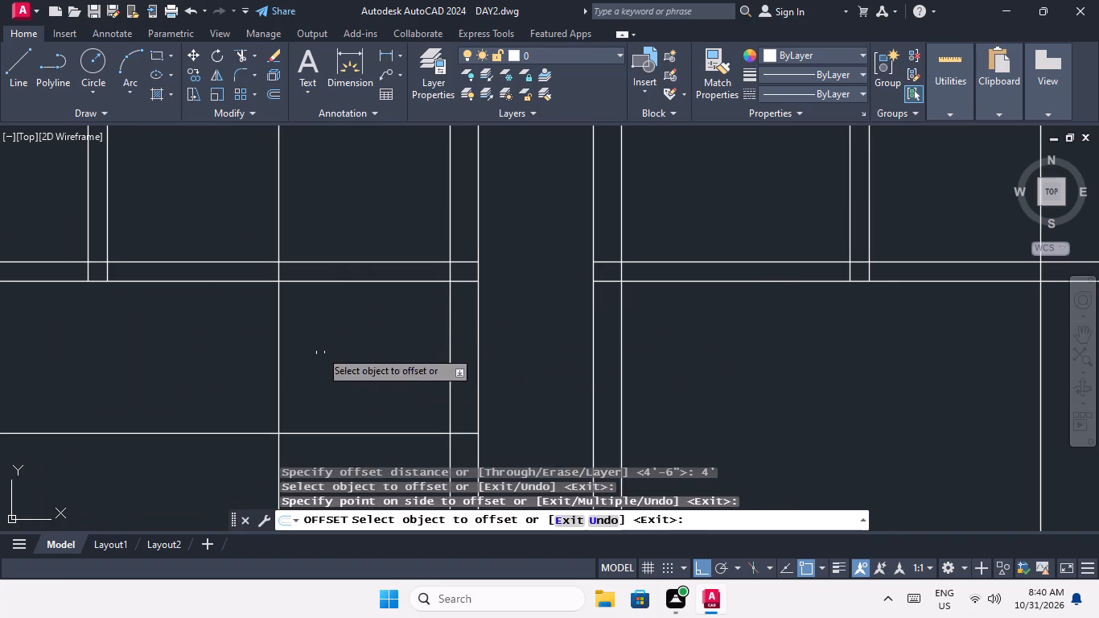
scroll(321, 339, down, 4)
scroll(420, 337, up, 2)
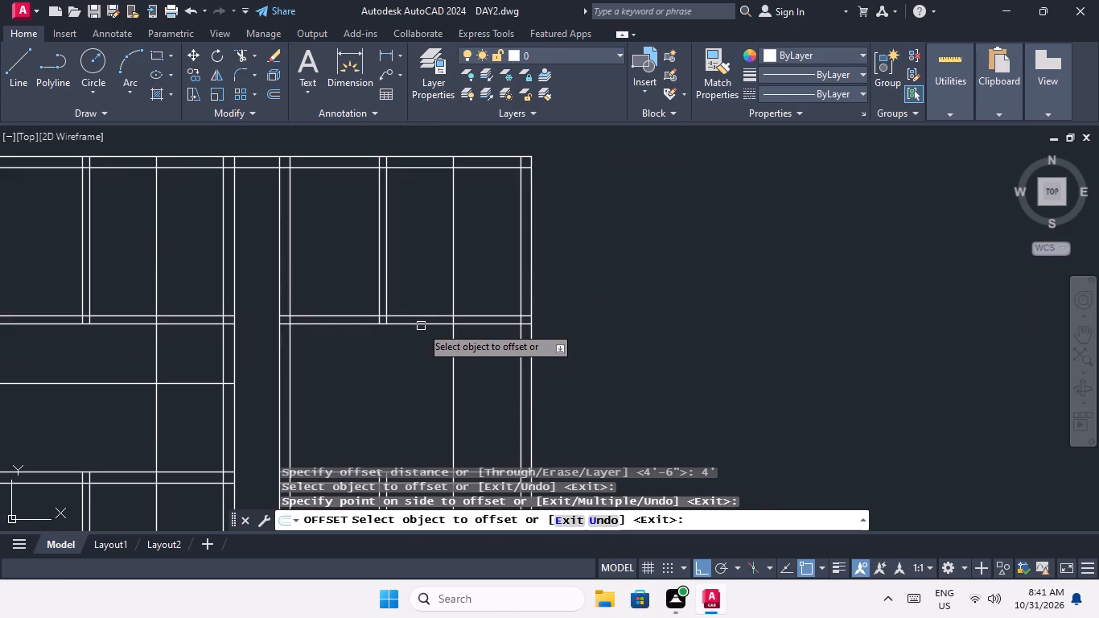
click(421, 326)
click(419, 352)
scroll(401, 357, down, 2)
Offset the lower line of the second 6" cross wall 4' downward in both halves of the second plan.
middle_drag(392, 392, 393, 392)
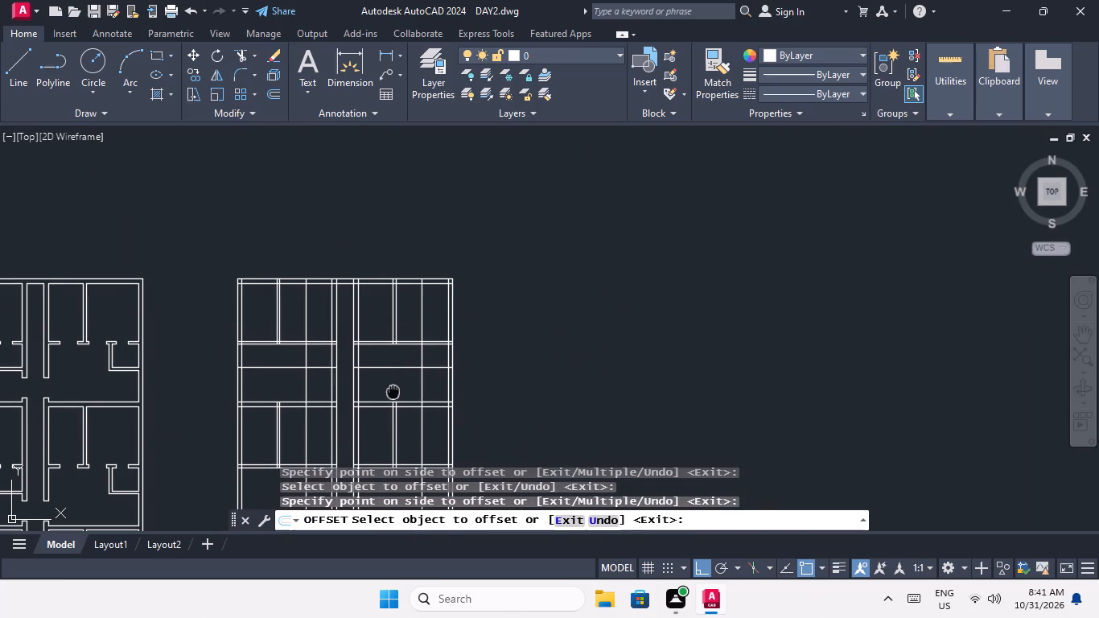
middle_drag(393, 392, 410, 310)
scroll(314, 334, up, 2)
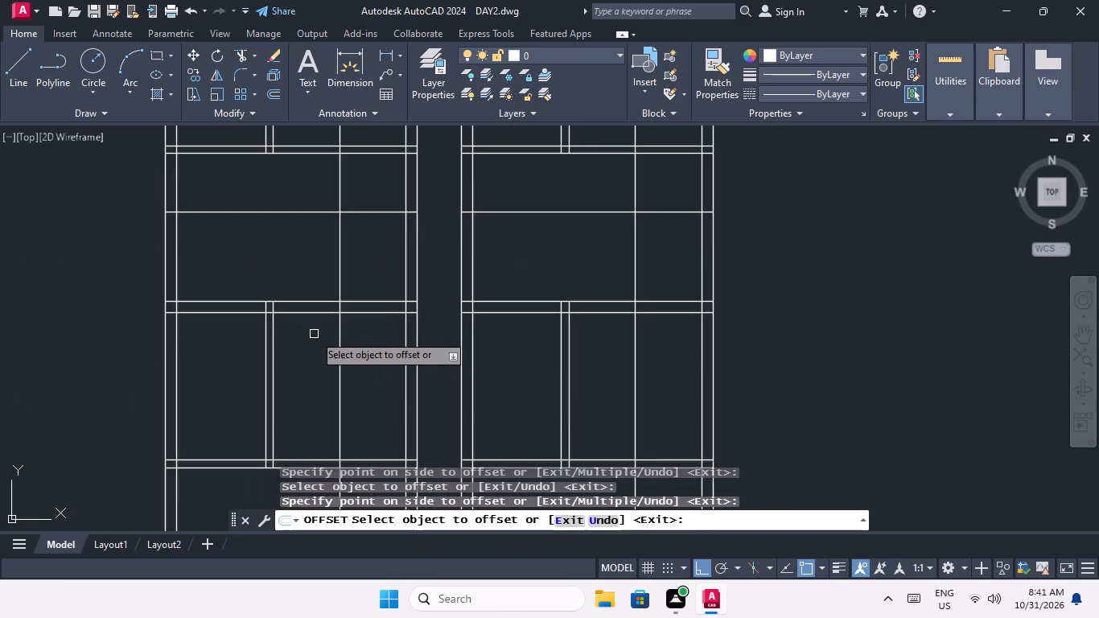
scroll(314, 334, down, 2)
scroll(319, 400, up, 2)
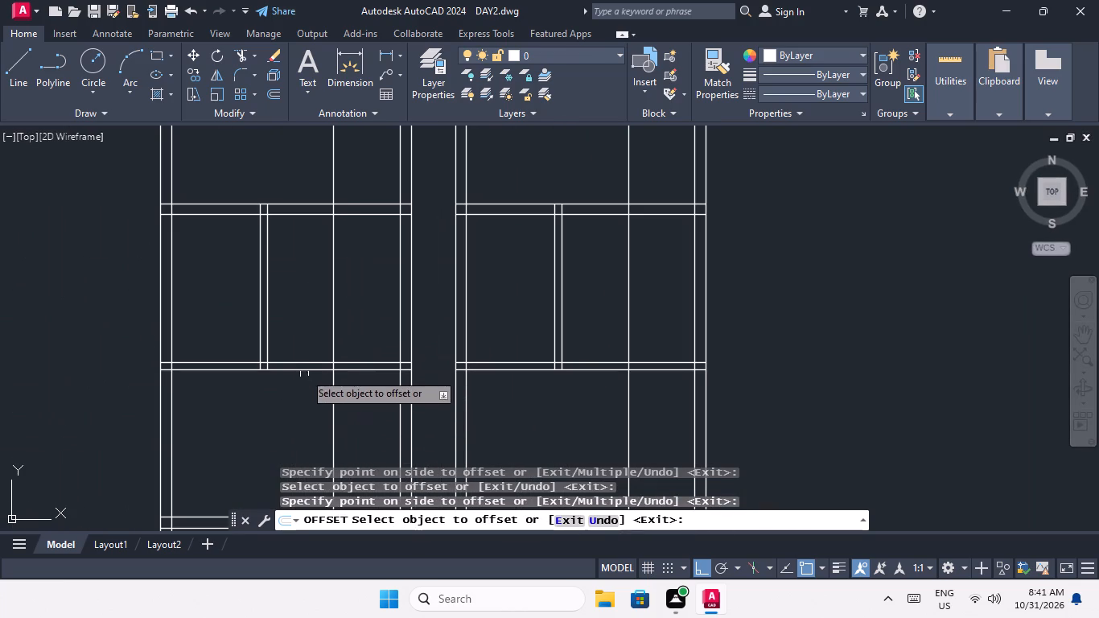
drag(302, 369, 303, 377)
click(298, 417)
scroll(294, 387, down, 3)
scroll(374, 386, up, 3)
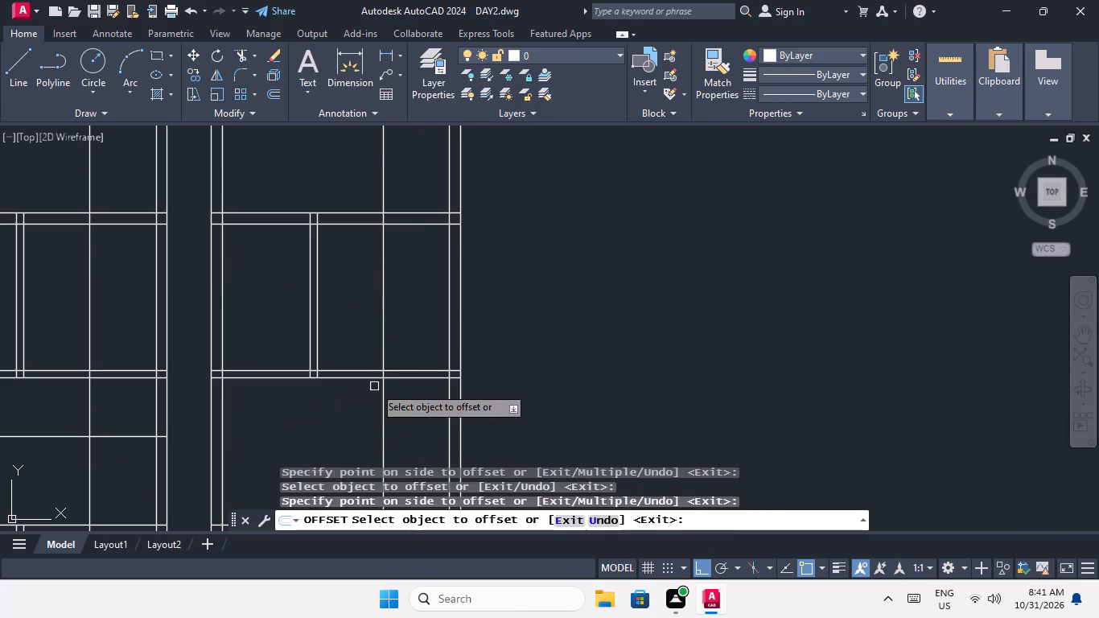
drag(340, 380, 338, 388)
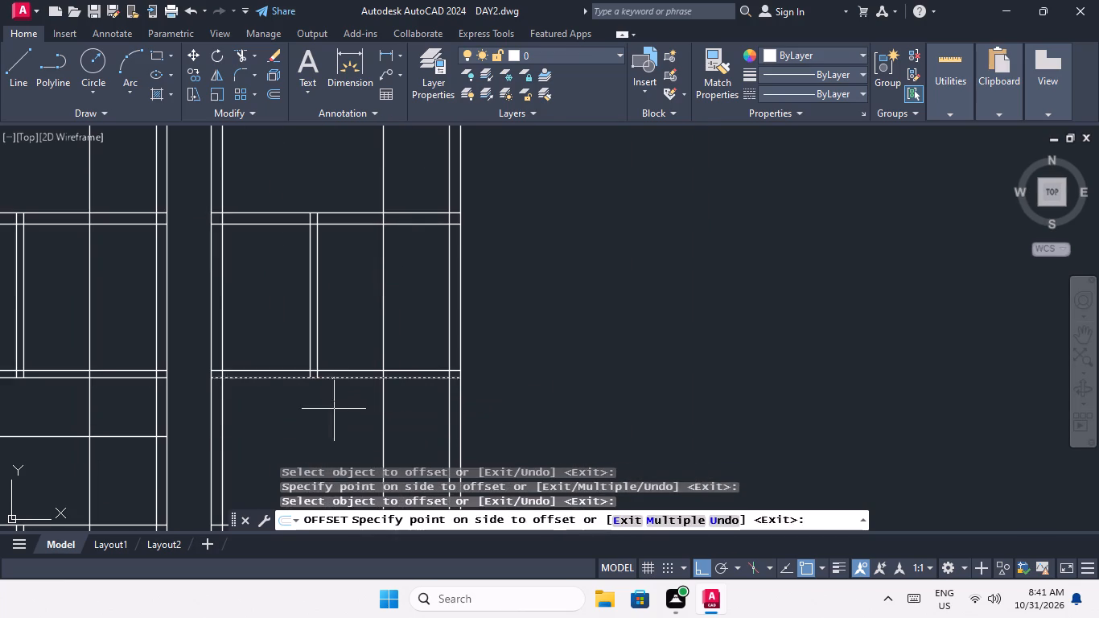
click(334, 409)
Offset the lower line of the third 6" cross wall 4' downward in both halves of the second plan.
scroll(327, 382, down, 2)
middle_drag(323, 414, 368, 352)
middle_drag(285, 424, 304, 337)
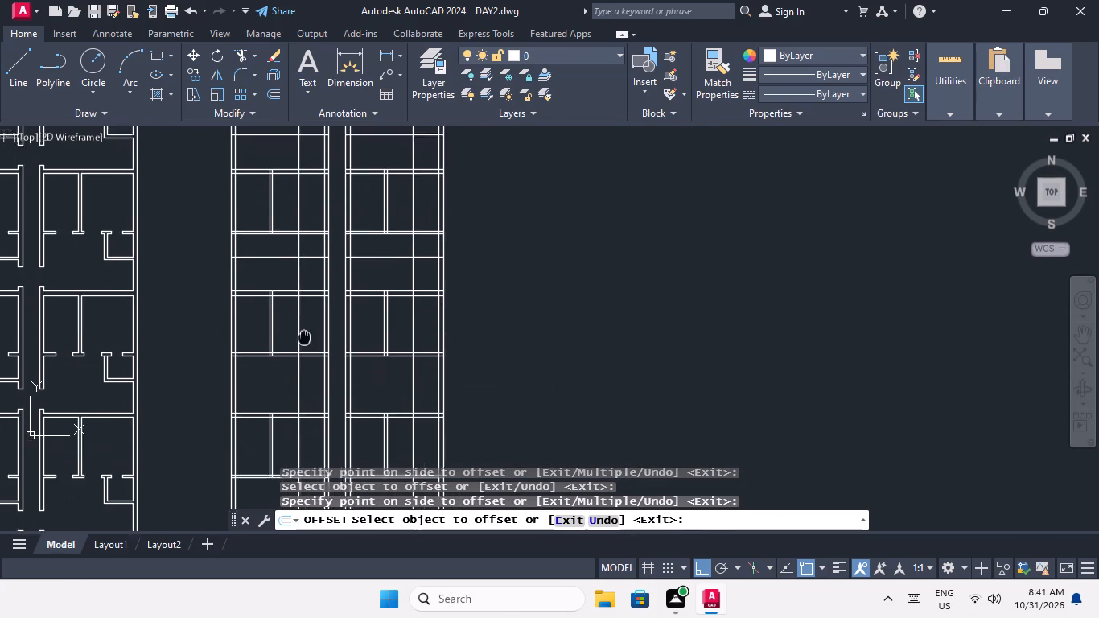
middle_drag(304, 337, 311, 318)
scroll(284, 360, up, 2)
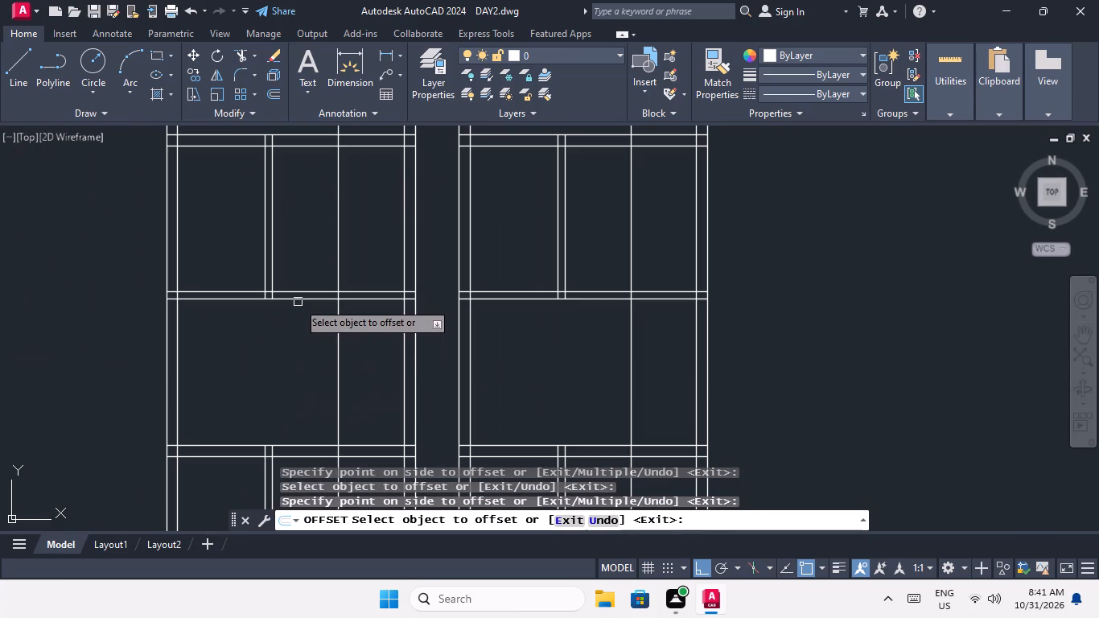
click(298, 300)
click(295, 343)
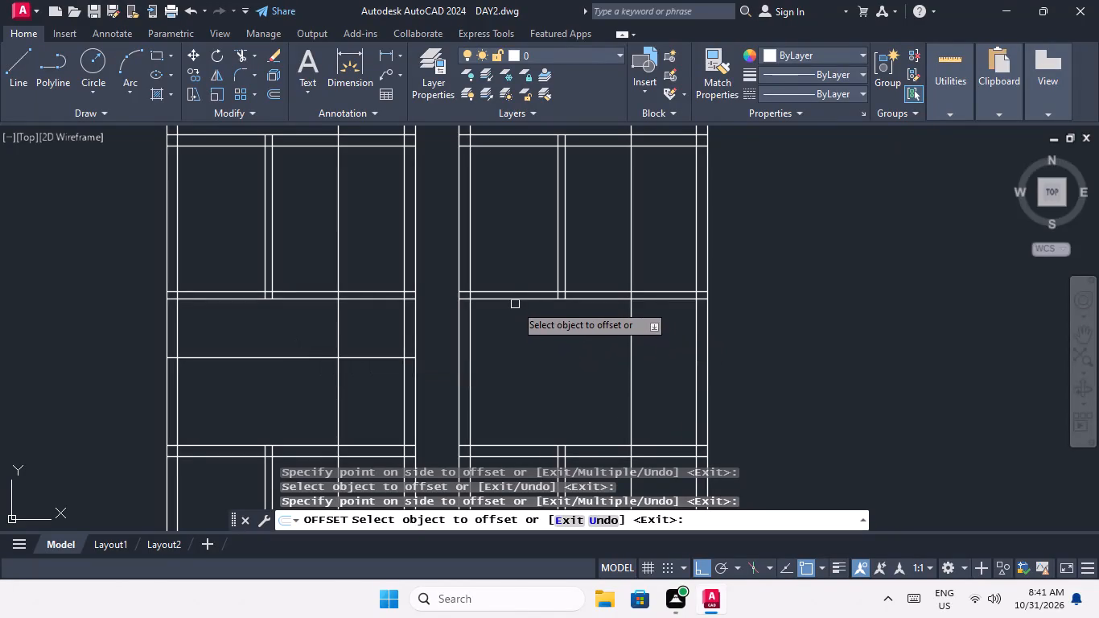
drag(515, 299, 515, 307)
click(516, 332)
Offset the lower line of the lowest 6" cross wall 4' downward in both halves of the second plan.
scroll(516, 318, down, 2)
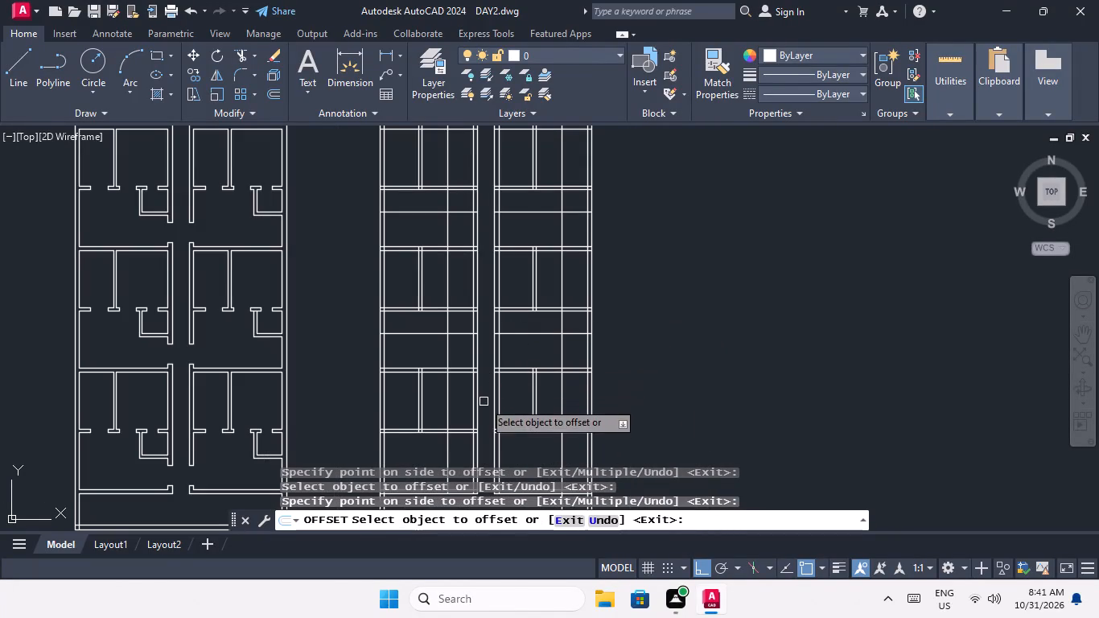
middle_drag(484, 402, 503, 270)
scroll(459, 313, up, 2)
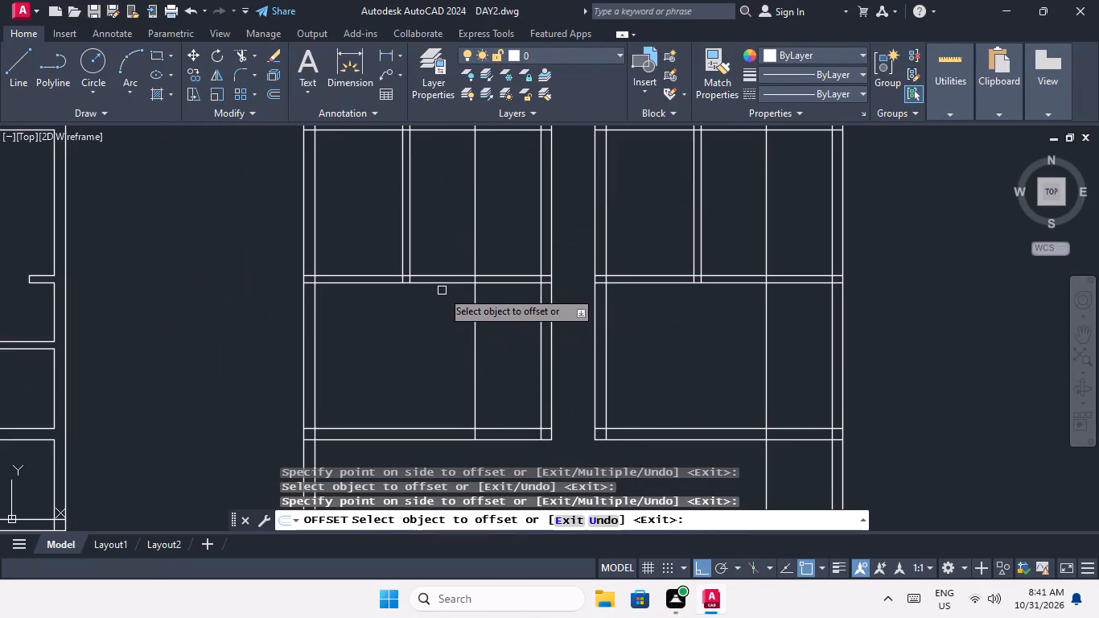
click(442, 286)
click(441, 310)
scroll(443, 314, down, 2)
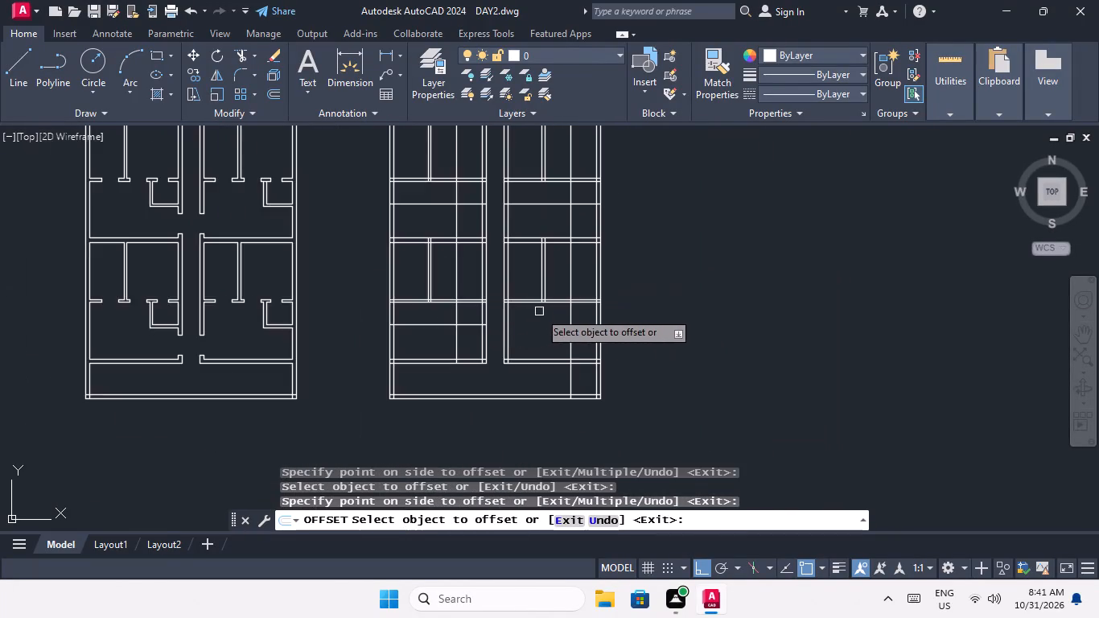
scroll(539, 311, up, 3)
click(488, 277)
click(486, 319)
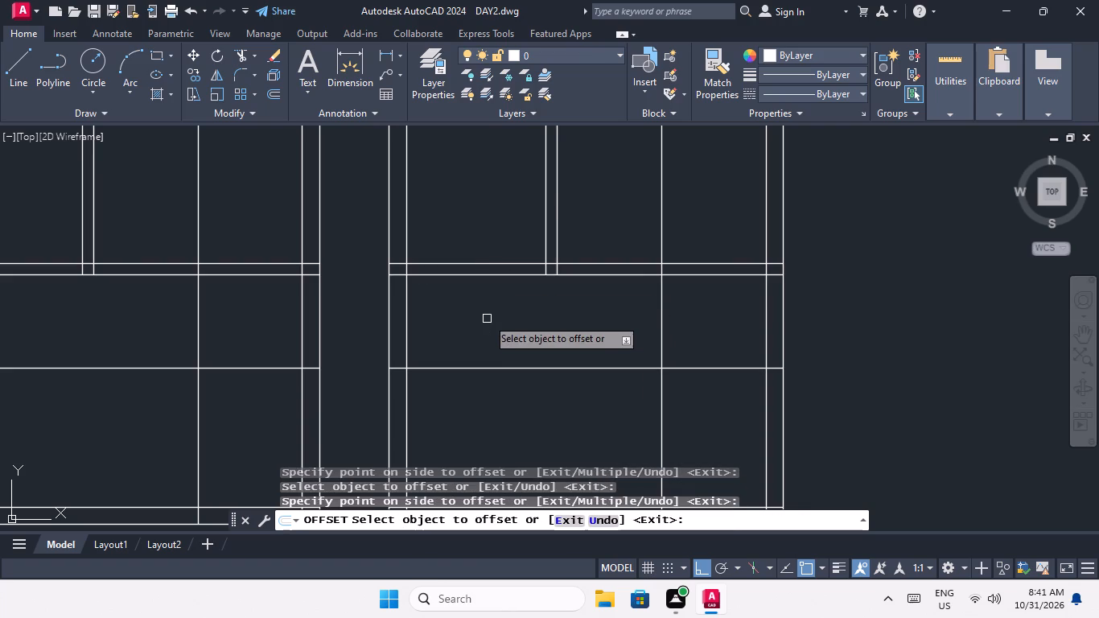
scroll(487, 315, down, 2)
key(Escape)
key(Escape)
key(Escape)
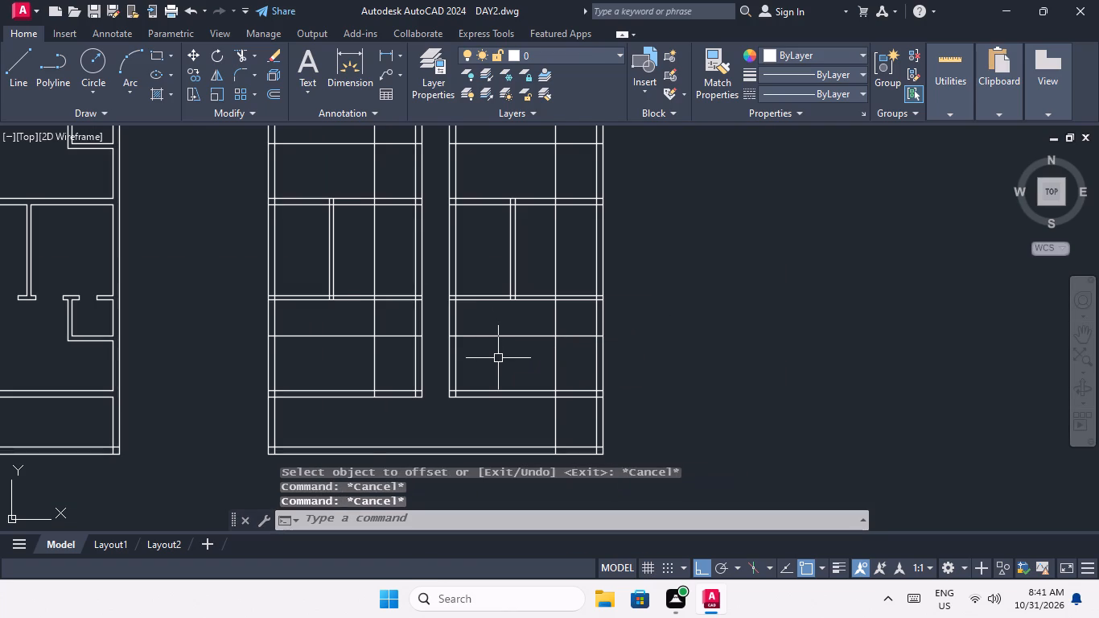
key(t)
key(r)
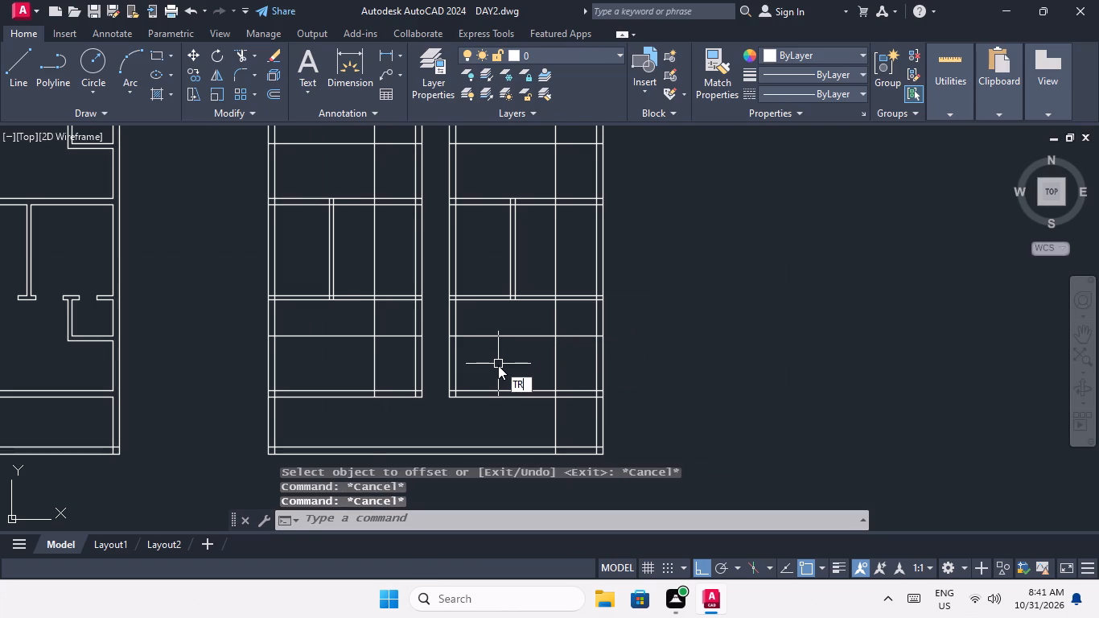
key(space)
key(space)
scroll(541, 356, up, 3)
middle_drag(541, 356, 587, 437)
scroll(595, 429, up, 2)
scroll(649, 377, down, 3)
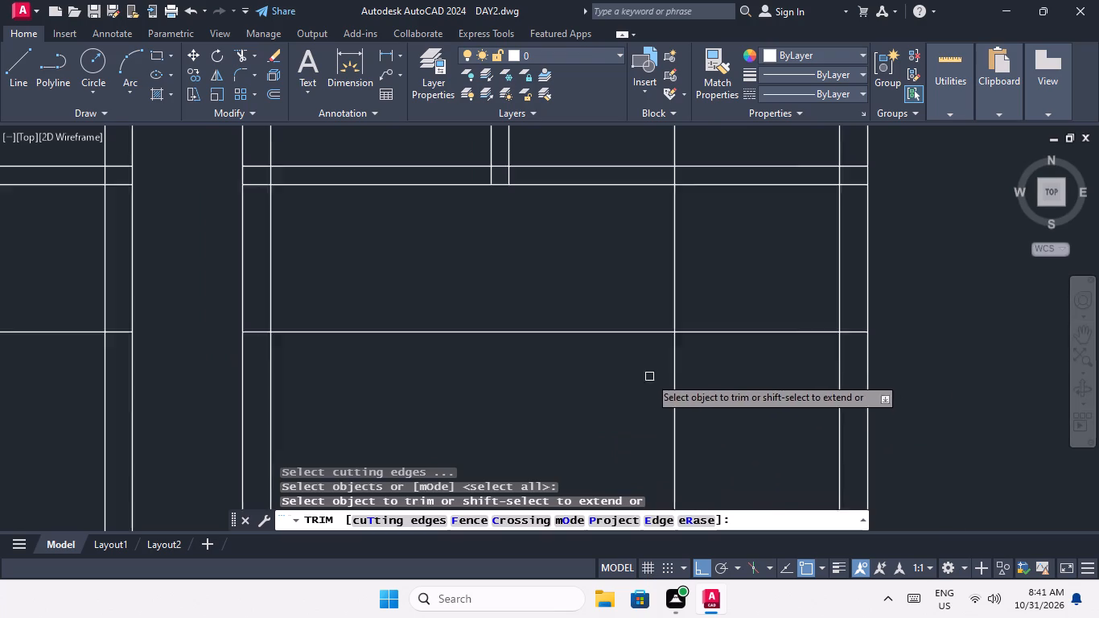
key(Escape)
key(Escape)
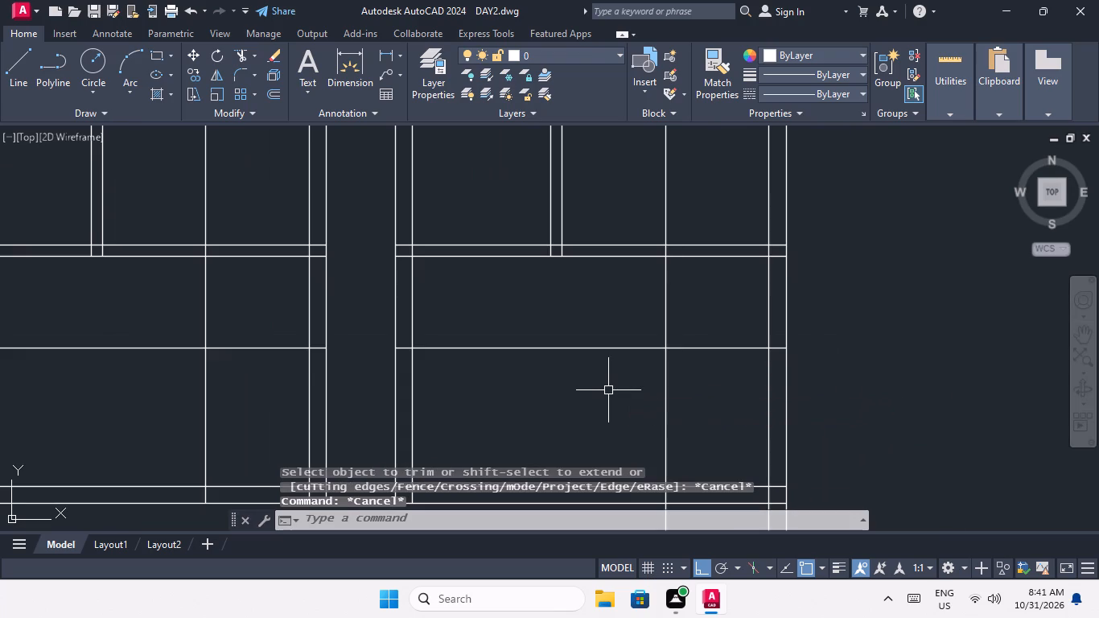
Offset the small-room line below the lowest 6" cross wall 6" downward in both halves of the second plan.
key(o)
key(Return)
text(6")
key(Return)
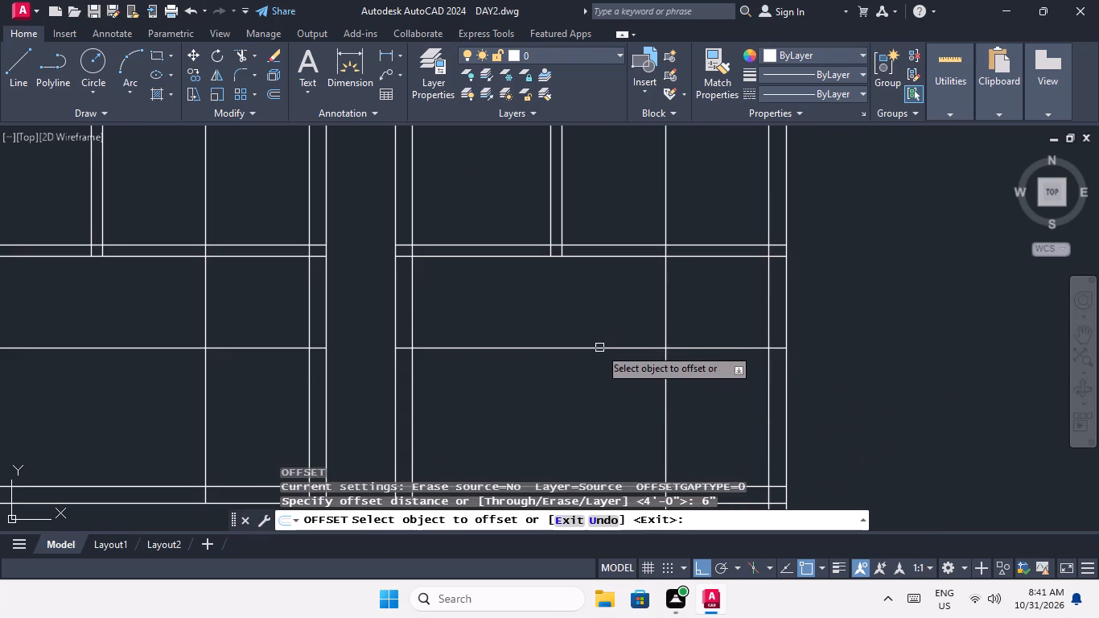
drag(599, 348, 604, 367)
click(608, 385)
scroll(609, 374, down, 3)
scroll(490, 377, up, 2)
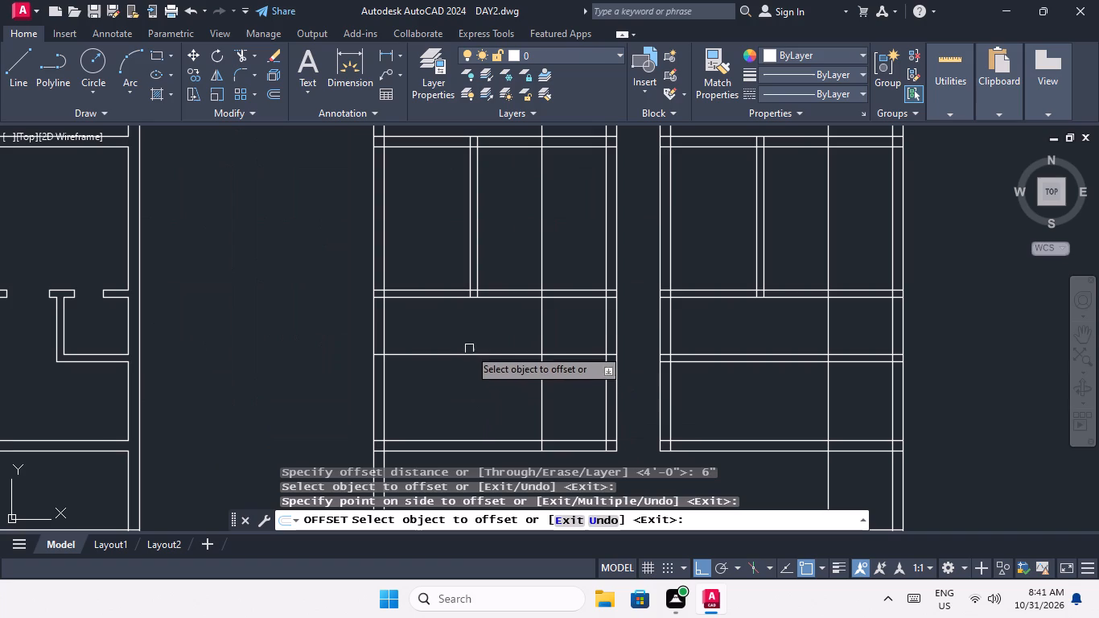
click(471, 353)
click(471, 365)
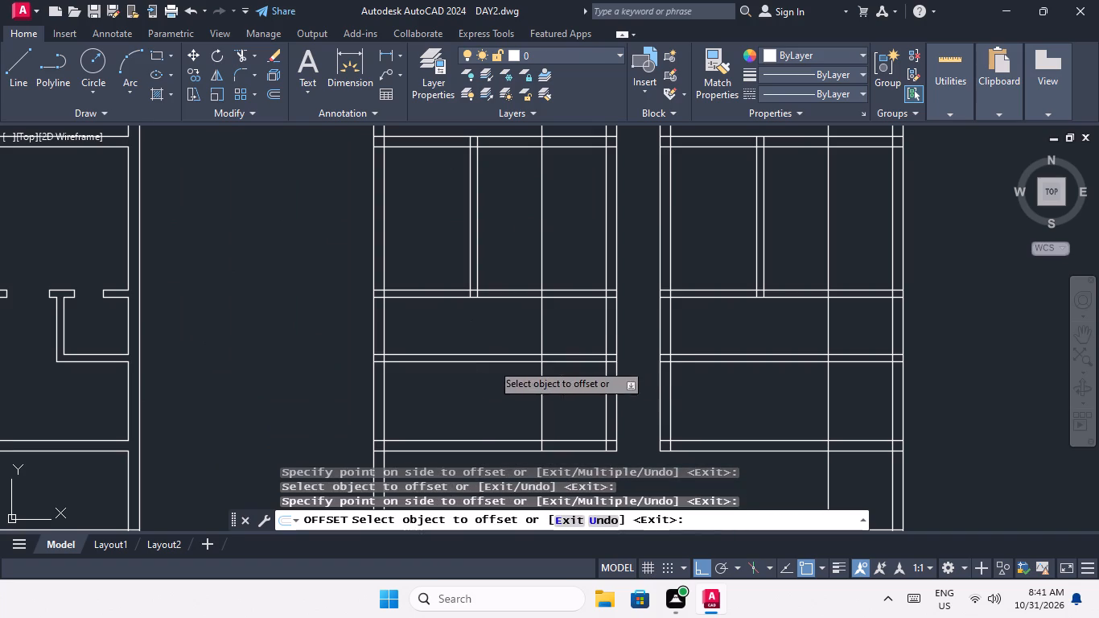
Offset the small rooms' single vertical line 6" to the left in both halves of the second plan.
drag(540, 335, 528, 338)
click(475, 357)
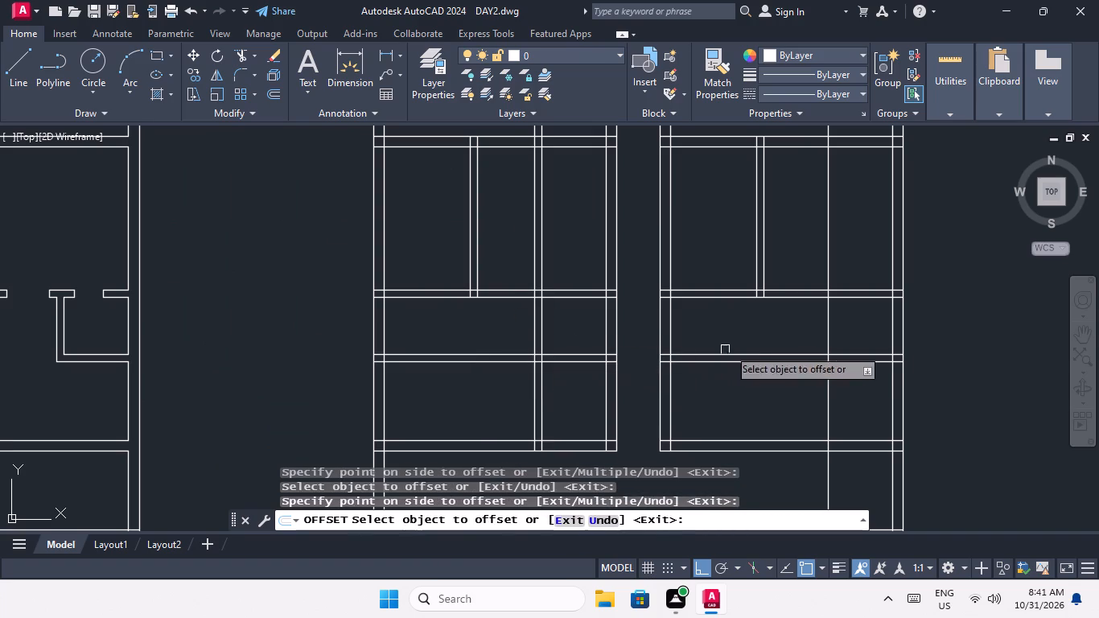
click(829, 329)
click(809, 337)
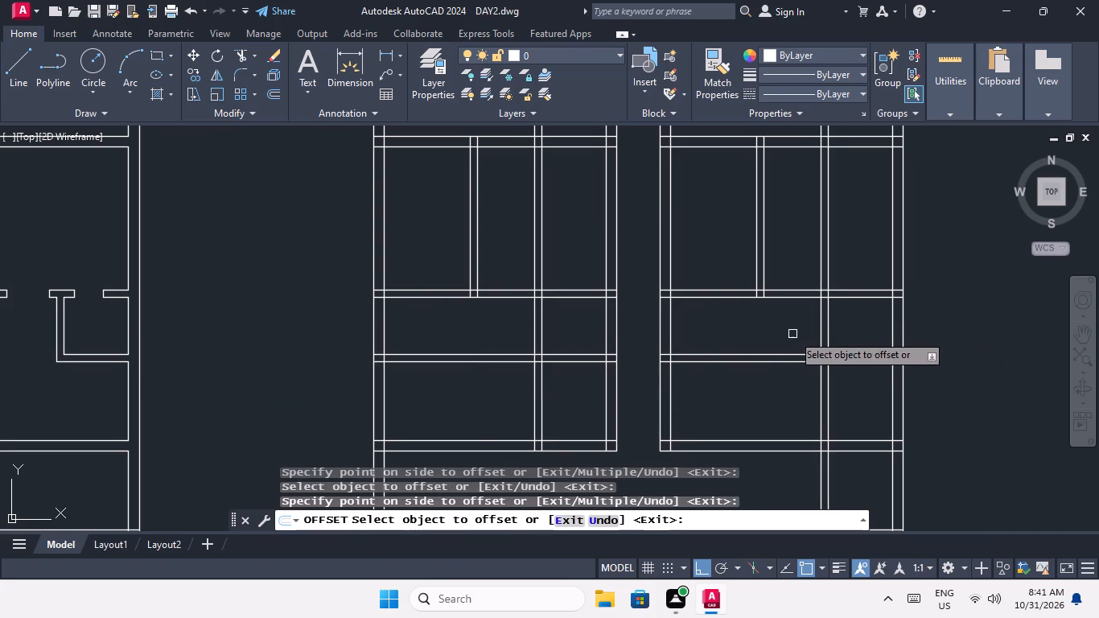
Offset the small-room line below the third 6" cross wall 6" downward in both halves of the second plan.
middle_drag(792, 336, 782, 419)
scroll(762, 414, down, 1)
middle_drag(635, 329, 634, 414)
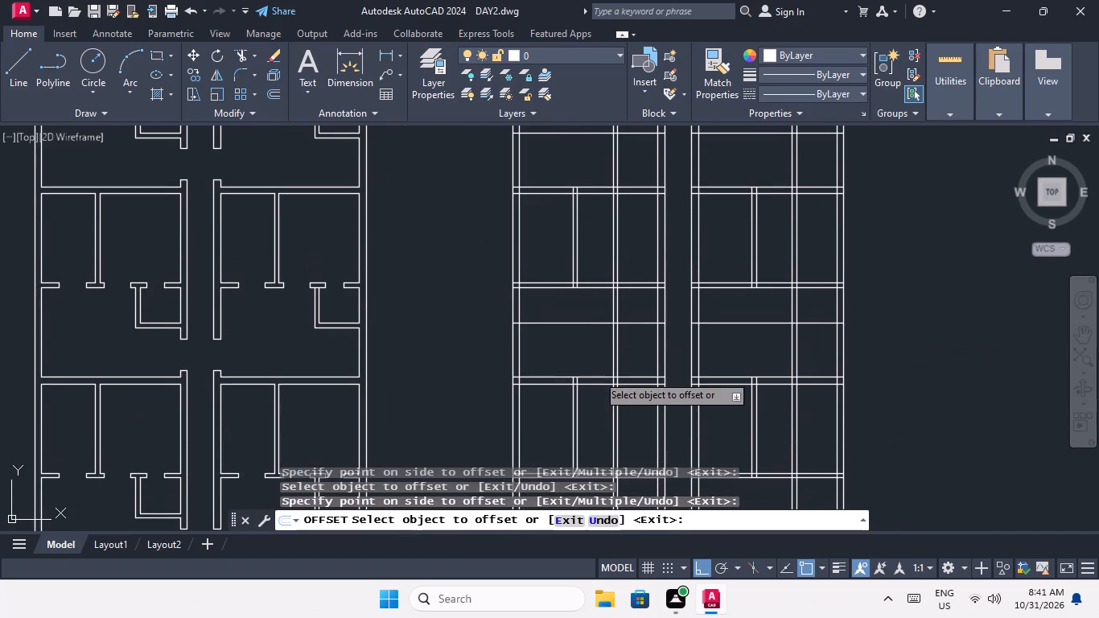
scroll(570, 339, up, 2)
click(576, 305)
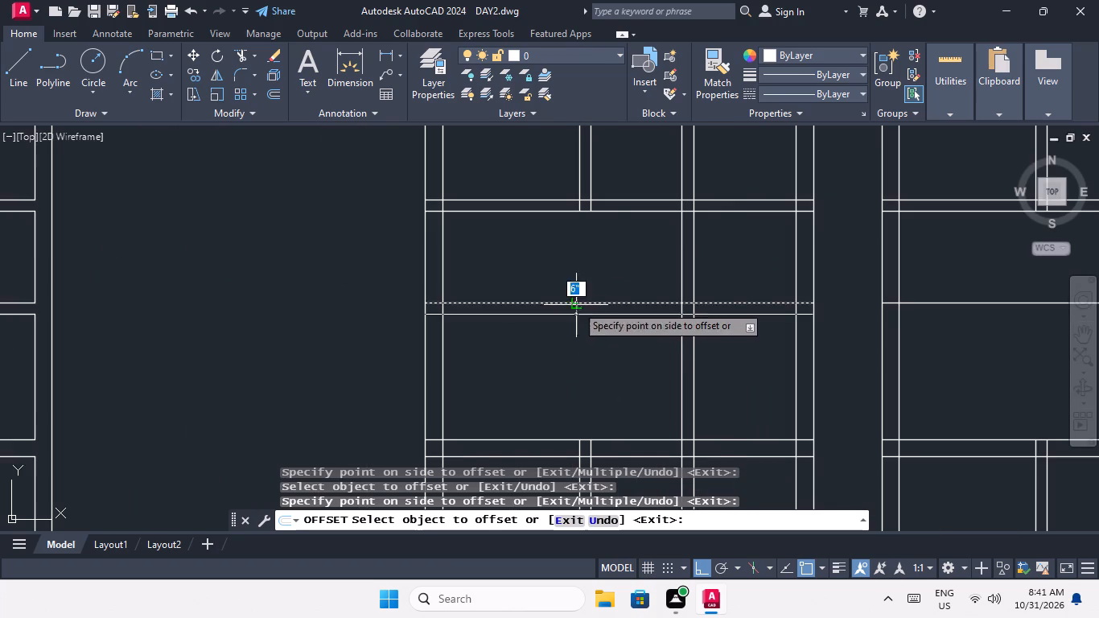
click(577, 330)
scroll(577, 302, down, 3)
scroll(694, 312, up, 3)
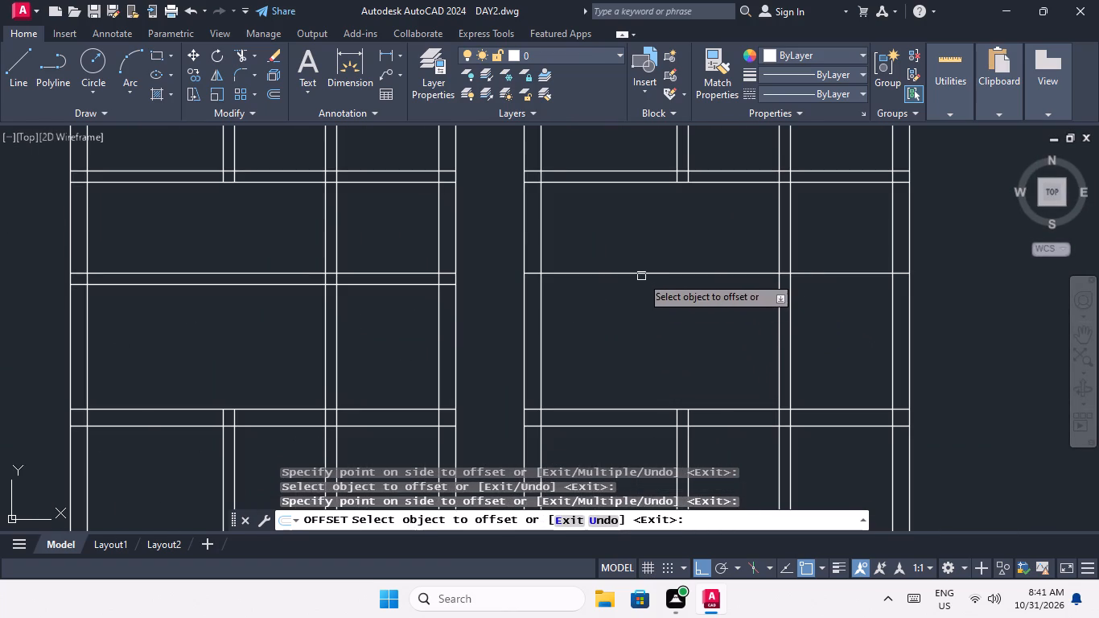
click(641, 276)
click(641, 306)
Offset the small-room line below the second 6" cross wall 6" downward in both halves of the second plan.
scroll(661, 286, down, 2)
middle_drag(662, 287, 621, 409)
scroll(620, 410, down, 1)
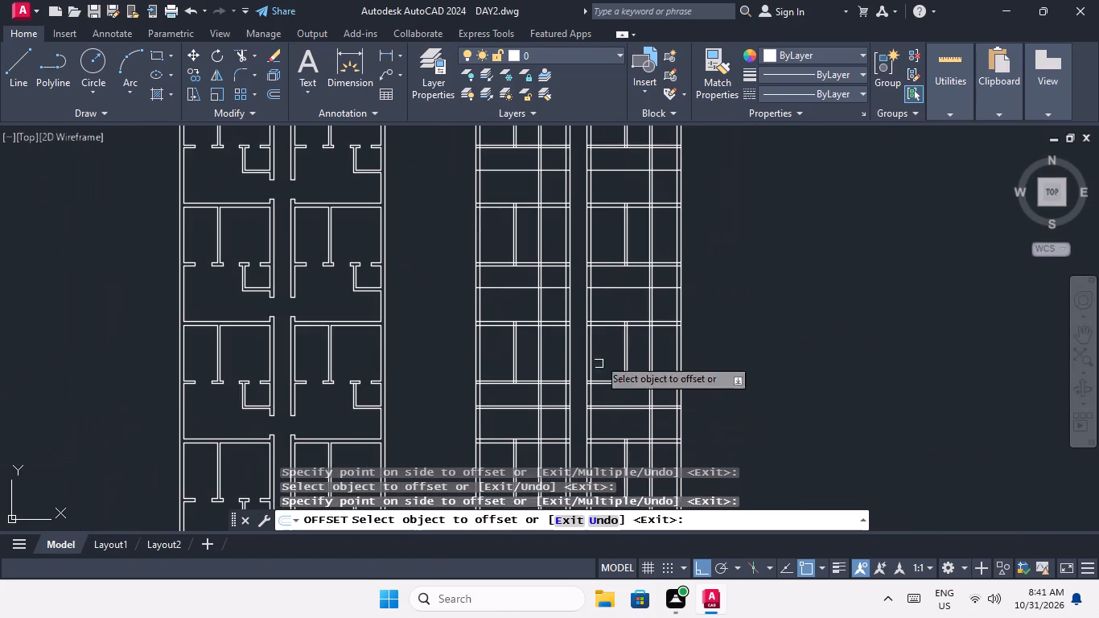
scroll(597, 278, up, 3)
click(642, 316)
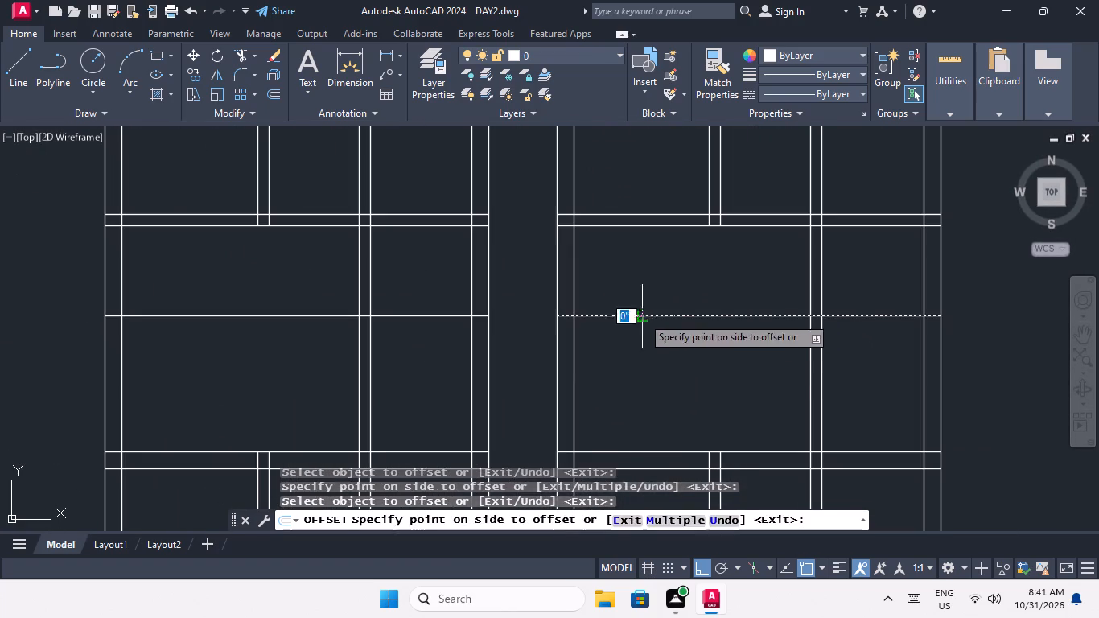
click(640, 357)
click(290, 315)
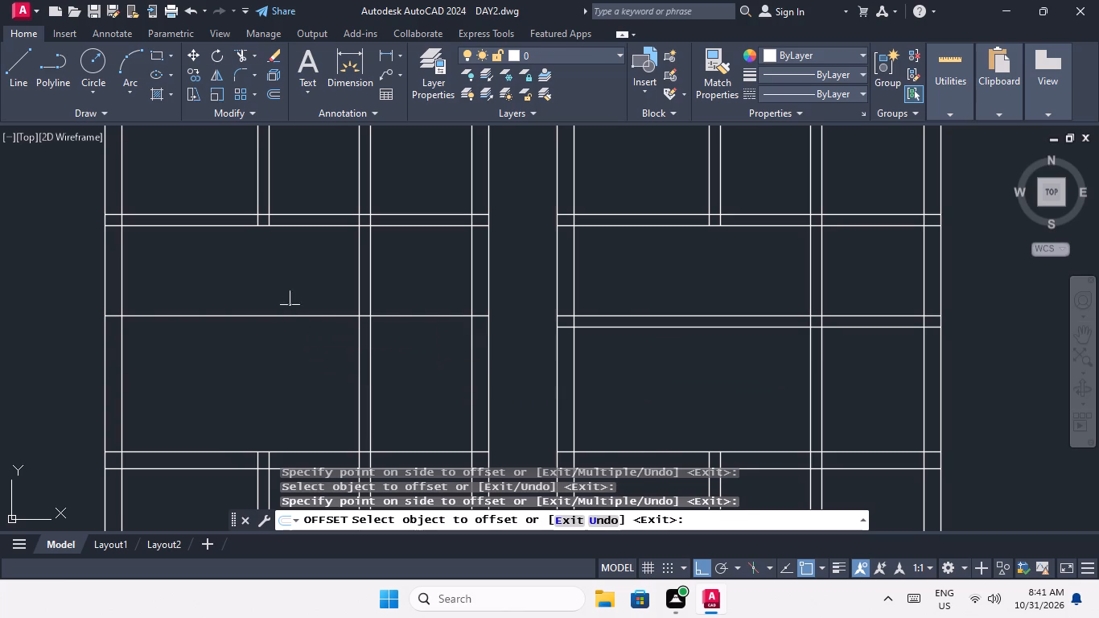
click(284, 363)
Offset the small-room line below the top 6" cross wall 6" downward in both halves of the second plan.
scroll(282, 356, down, 2)
middle_drag(434, 322, 438, 423)
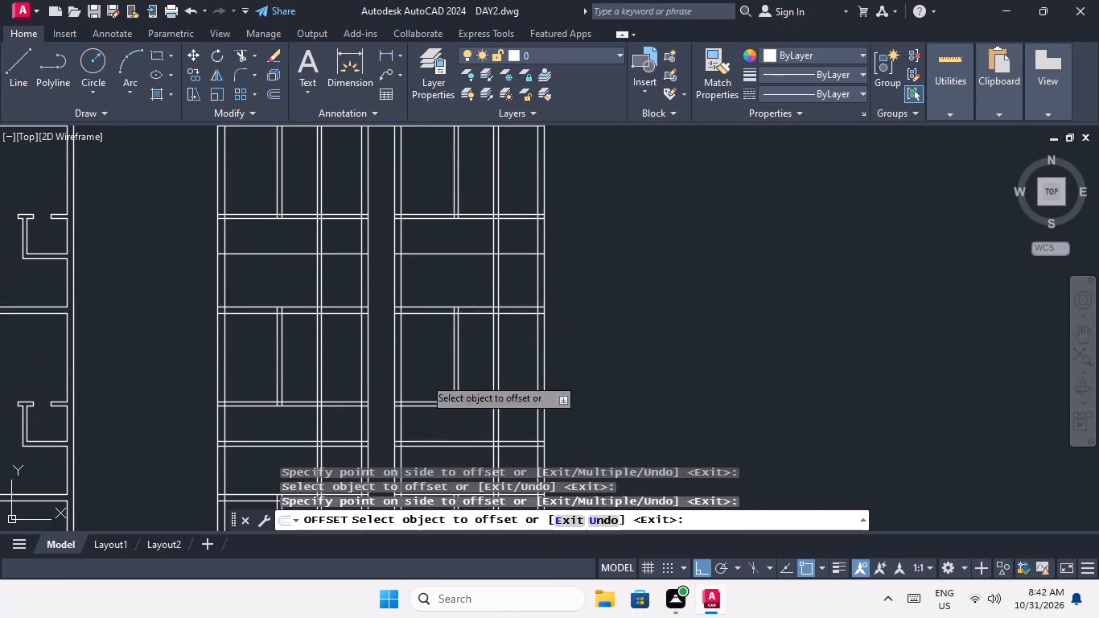
scroll(432, 260, up, 1)
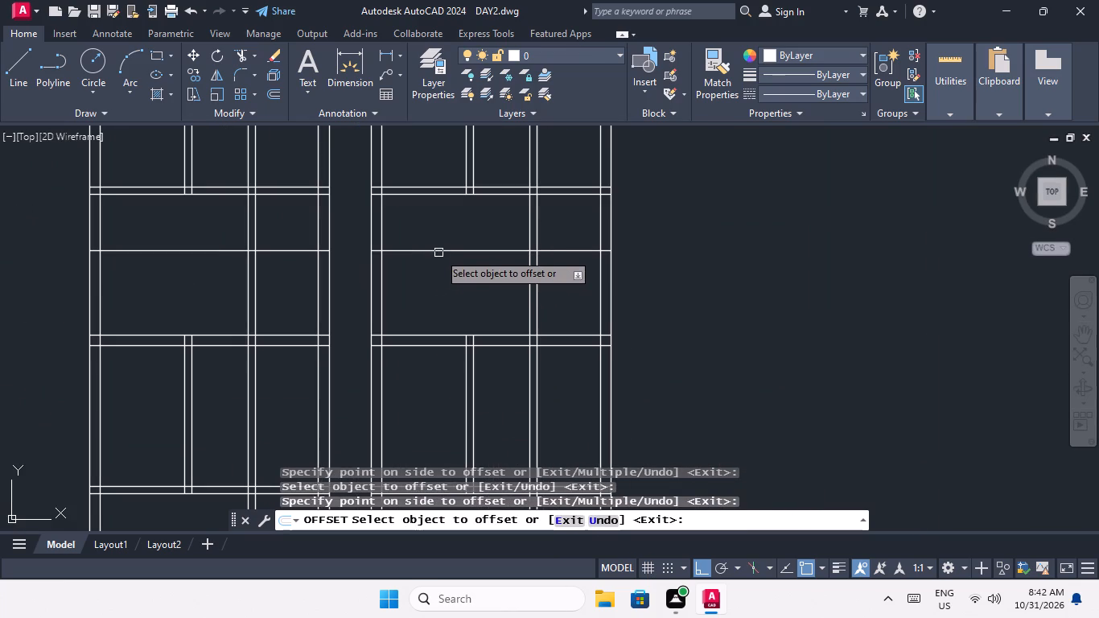
drag(438, 252, 440, 262)
click(449, 285)
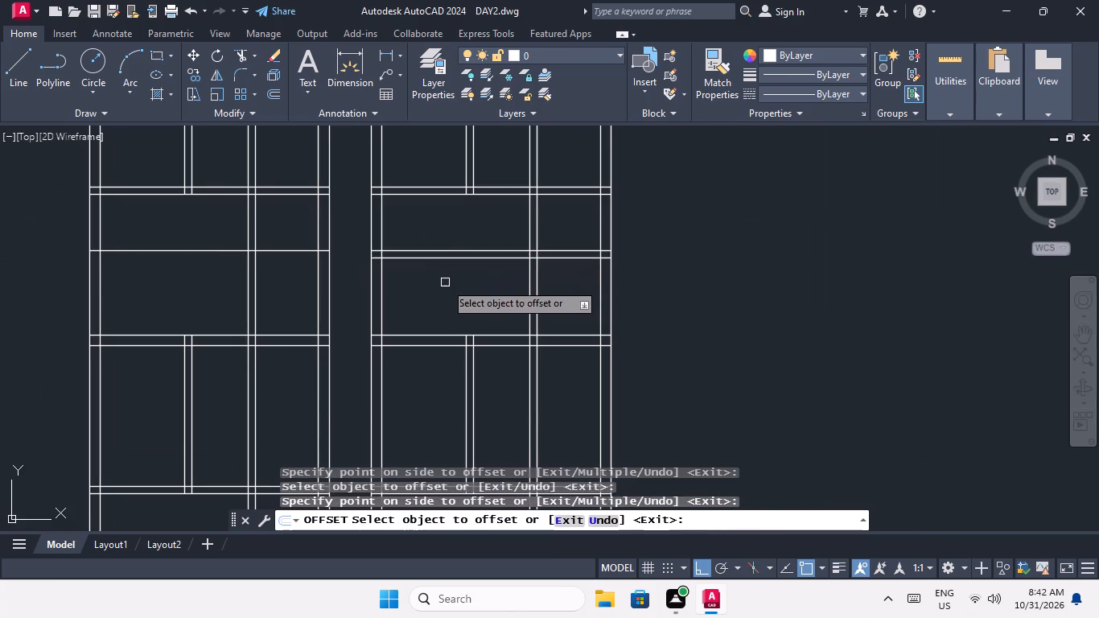
scroll(444, 282, down, 1)
scroll(295, 270, up, 2)
click(292, 253)
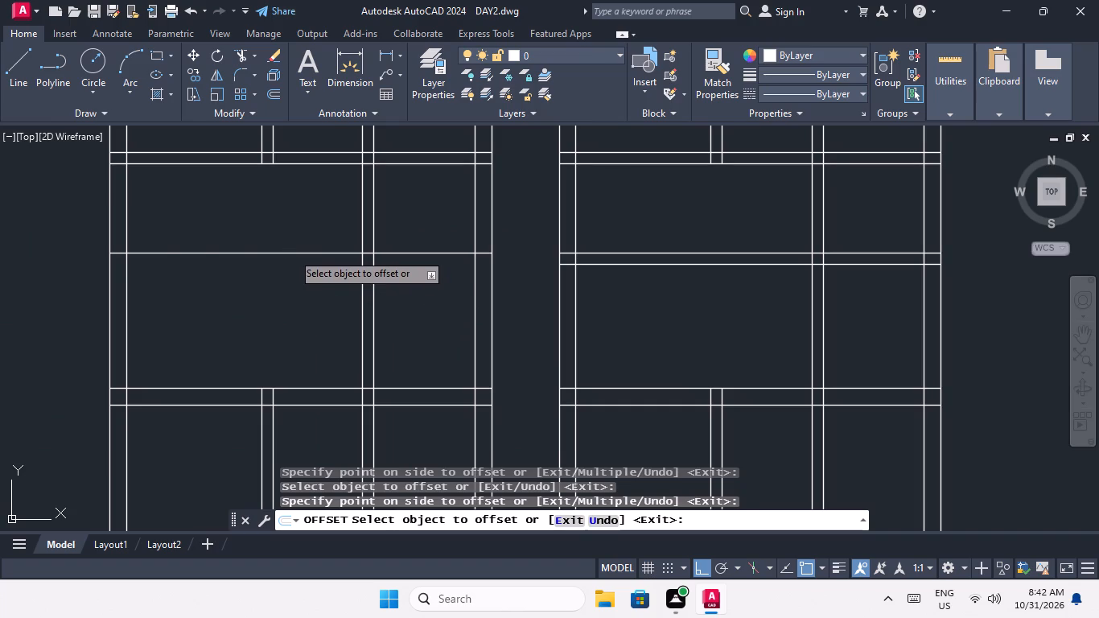
click(296, 286)
scroll(297, 286, down, 2)
middle_drag(310, 292, 327, 358)
middle_drag(331, 336, 340, 295)
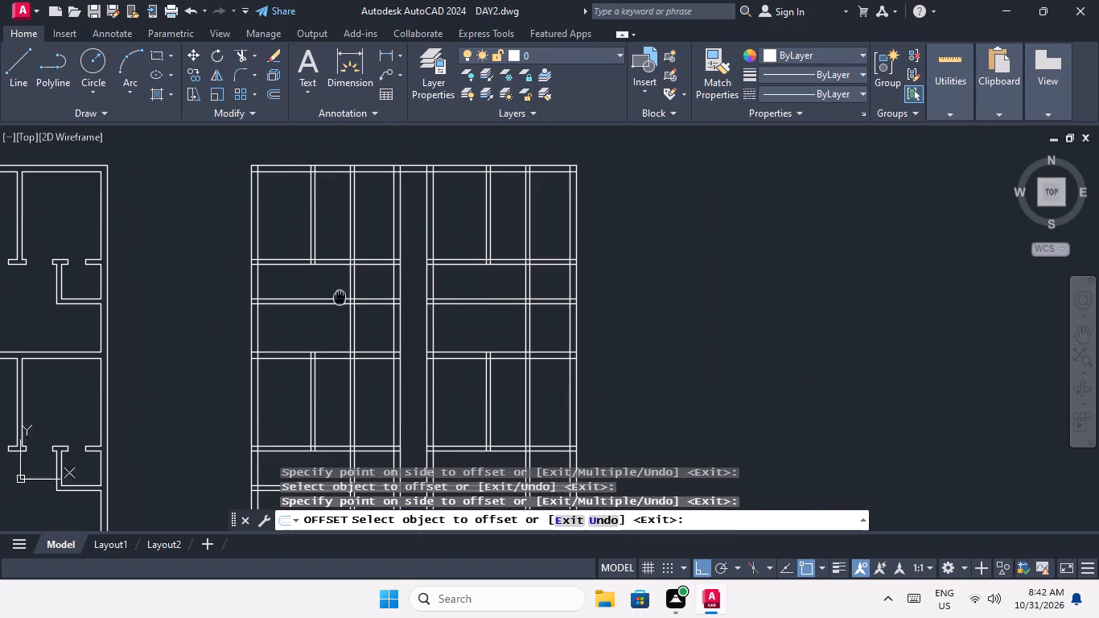
key(Escape)
key(Escape)
Trim the small rooms' vertical wall lines above the top 6" cross wall in both halves of the second plan.
key(t)
text(R)
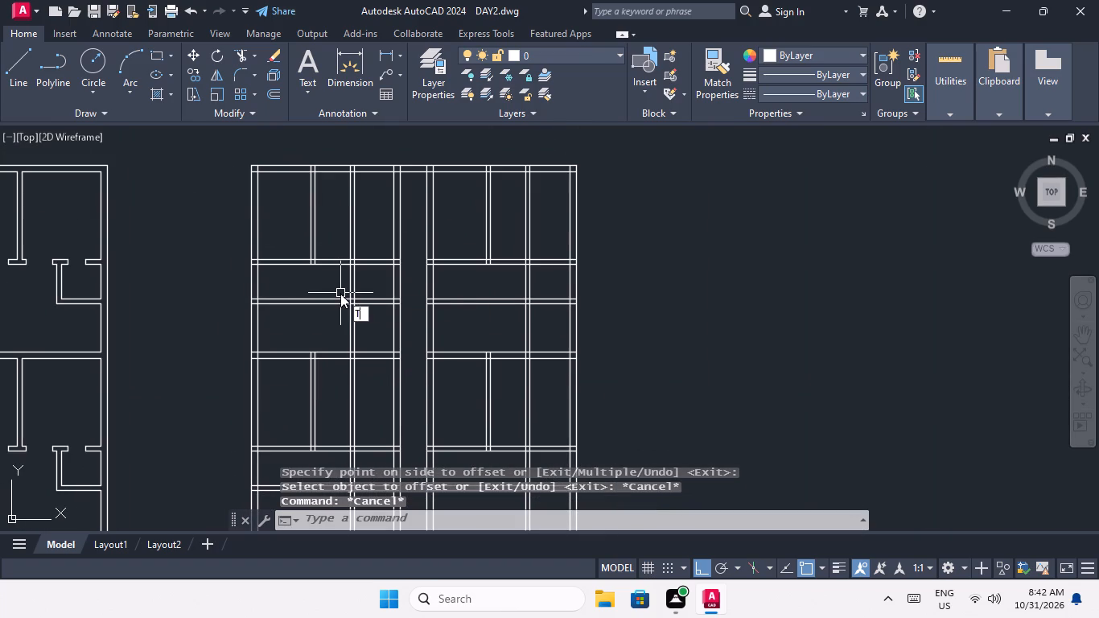
key(space)
key(space)
scroll(345, 280, up, 4)
middle_drag(361, 293, 378, 374)
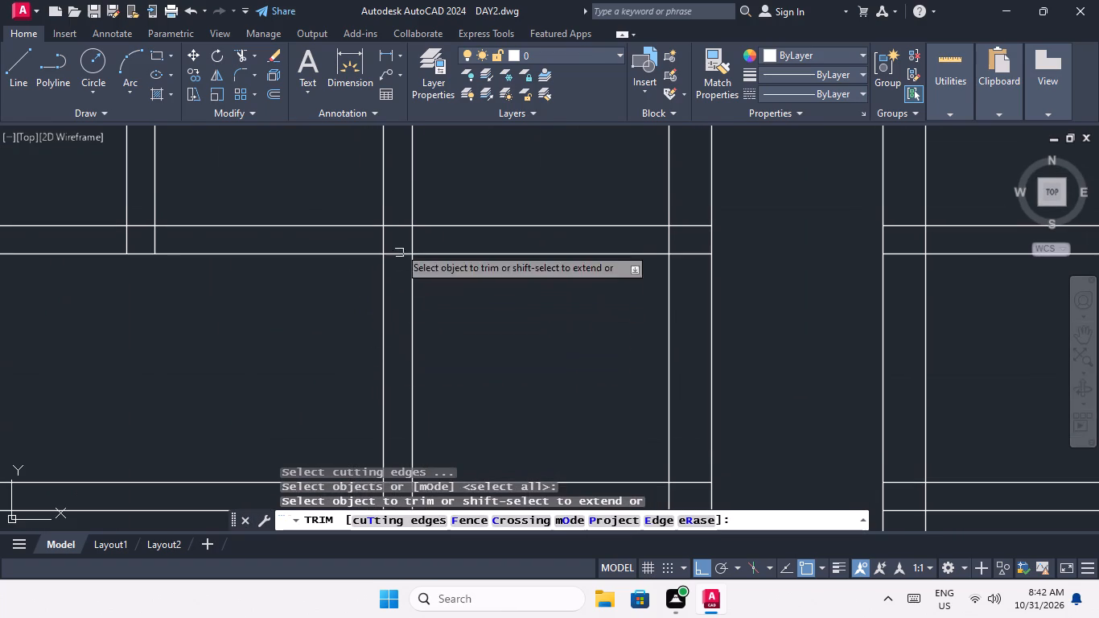
drag(428, 165, 373, 192)
click(348, 198)
scroll(353, 183, down, 2)
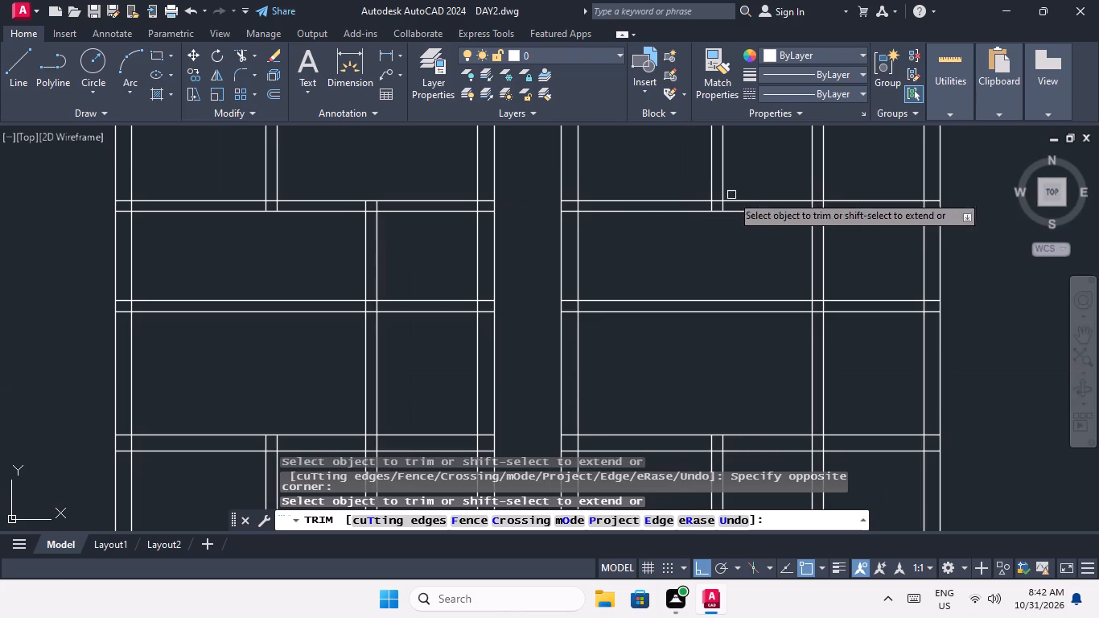
scroll(841, 186, up, 3)
drag(824, 156, 708, 220)
click(622, 216)
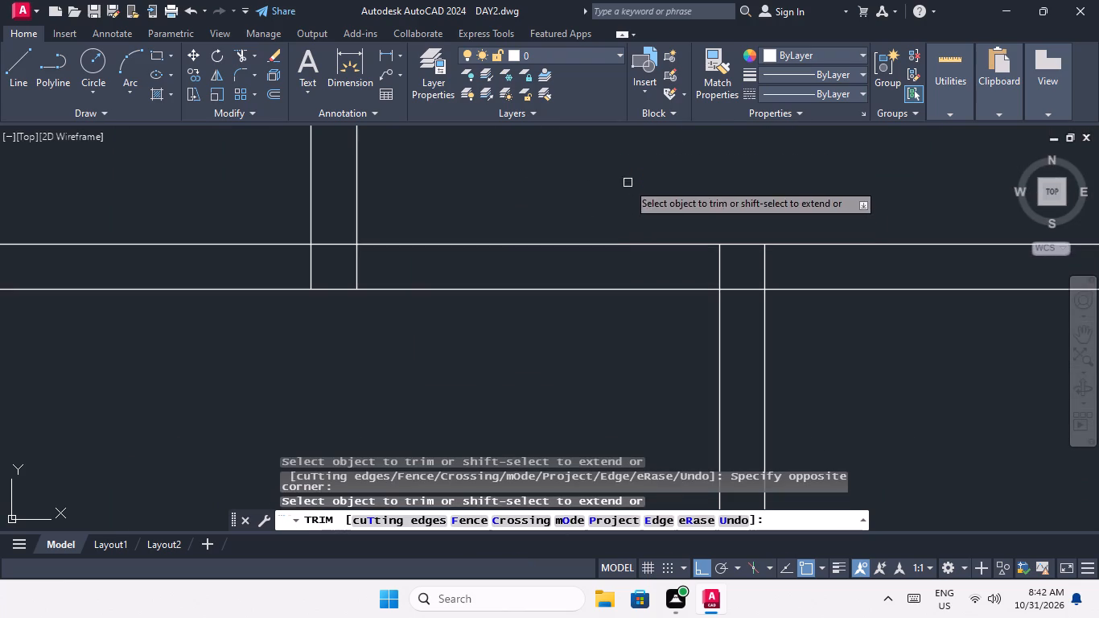
Trim the right half's top small room to an L-shaped wall, removing the horizontal lines left of it and vertical lines below it.
scroll(628, 183, down, 3)
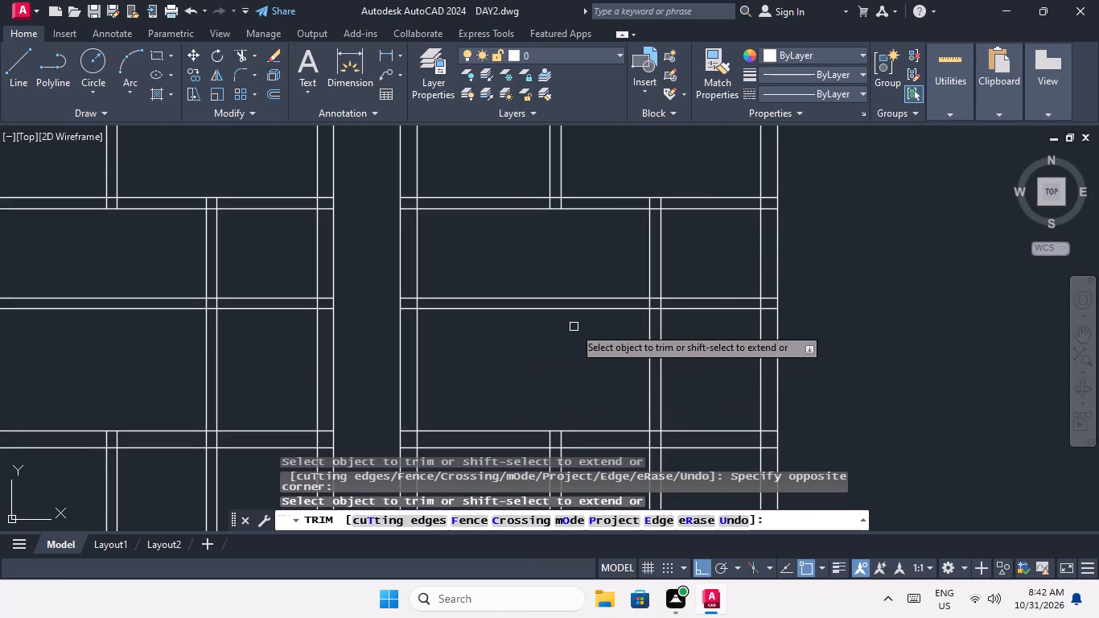
scroll(574, 327, up, 2)
middle_drag(594, 332, 500, 411)
scroll(513, 408, up, 2)
drag(626, 385, 596, 357)
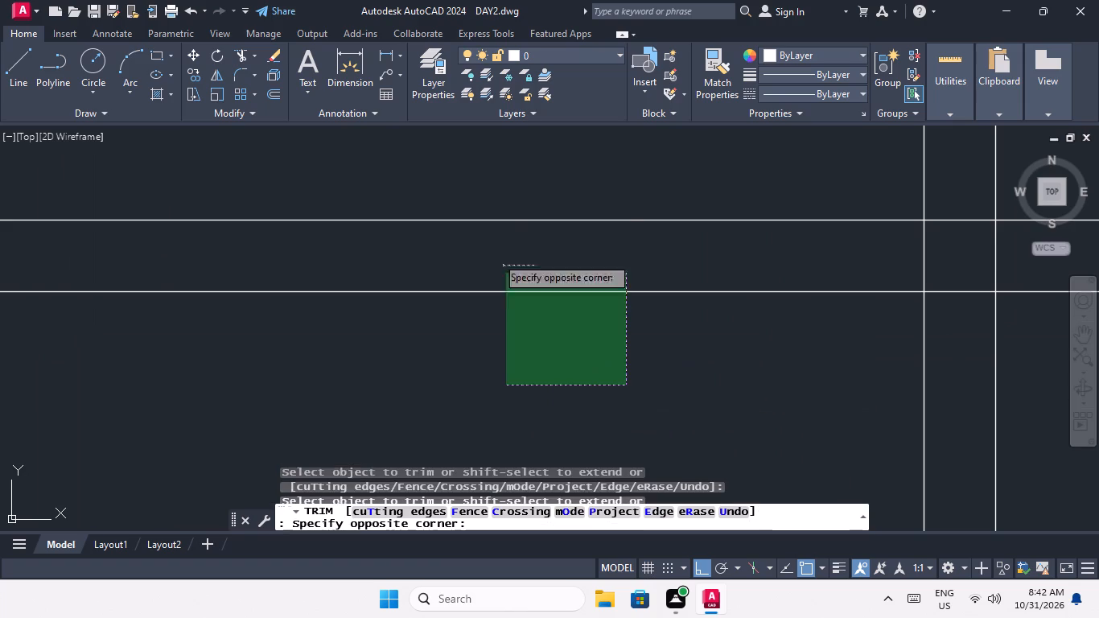
click(479, 192)
scroll(478, 194, down, 4)
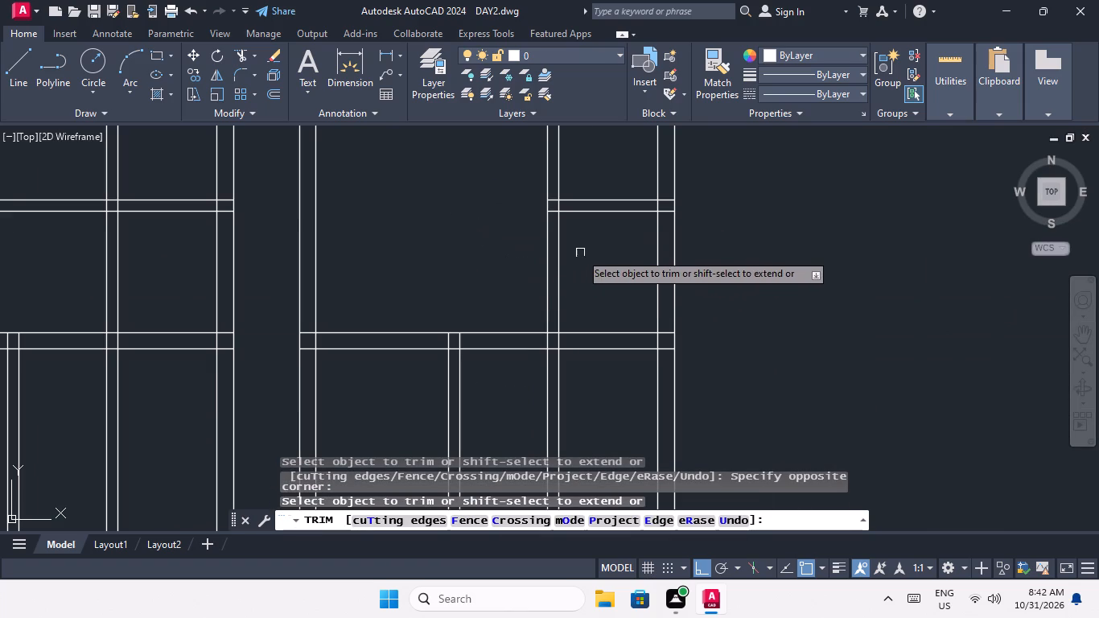
drag(581, 245, 480, 303)
click(469, 303)
middle_drag(472, 279, 511, 323)
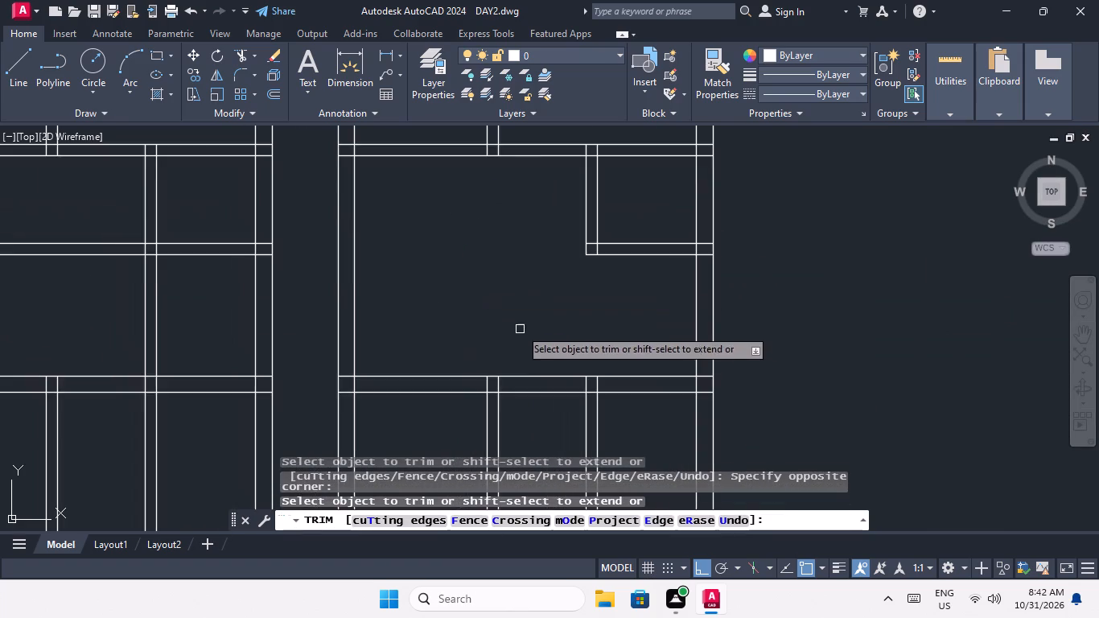
Trim the left half's top small room the same way, removing the vertical lines below it and horizontal lines left of it.
scroll(518, 326, down, 2)
scroll(383, 323, up, 2)
drag(400, 286, 377, 303)
click(322, 319)
scroll(314, 266, up, 3)
drag(360, 269, 345, 262)
click(271, 184)
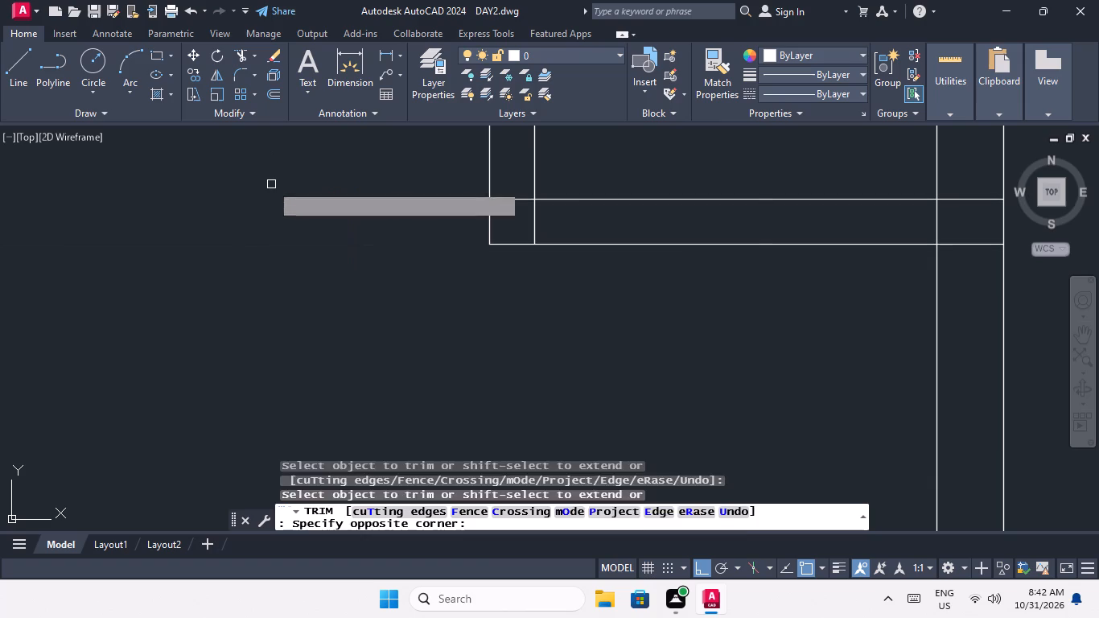
Trim the small rooms' vertical wall lines directly above the second 6" cross wall in both halves of the second plan.
scroll(272, 184, down, 5)
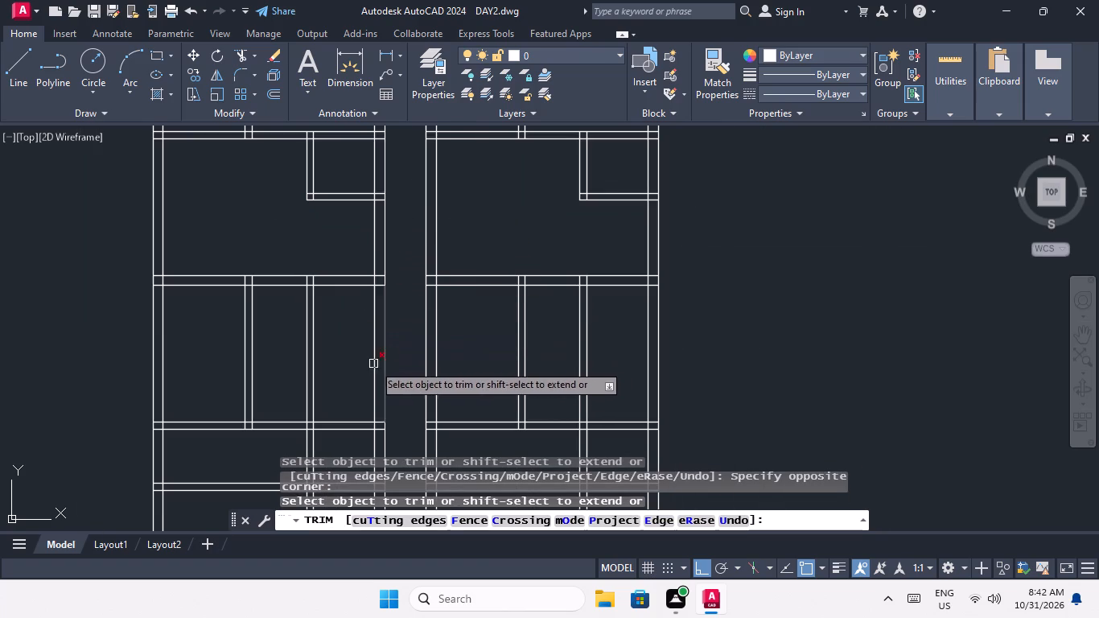
middle_drag(336, 393, 361, 286)
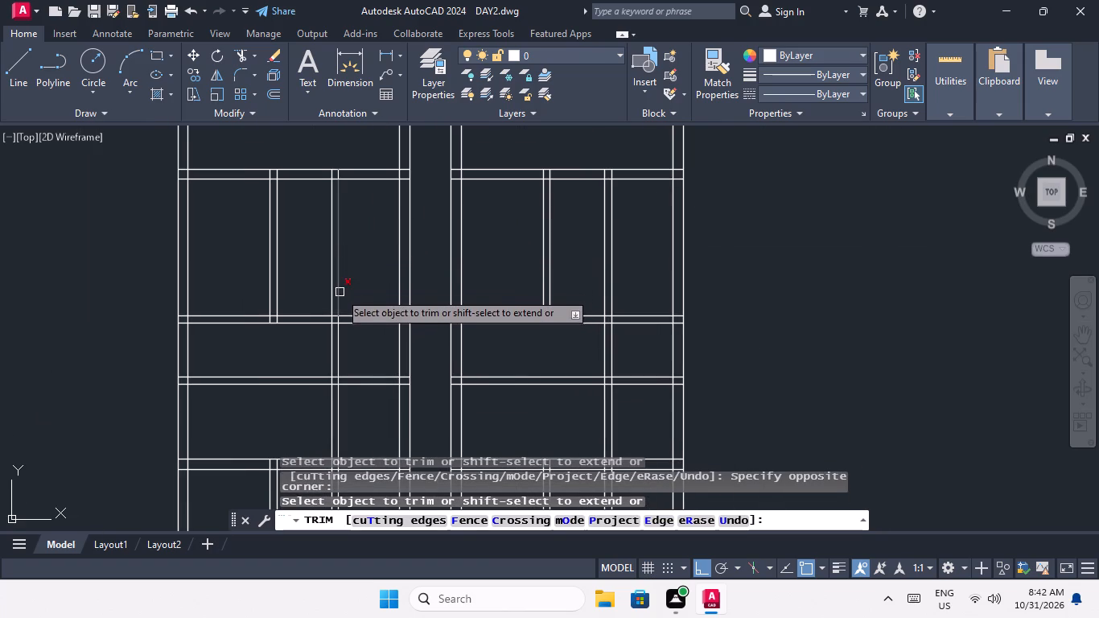
scroll(343, 293, up, 3)
middle_drag(347, 290, 416, 229)
scroll(416, 229, up, 1)
middle_drag(417, 270, 450, 115)
scroll(446, 158, down, 1)
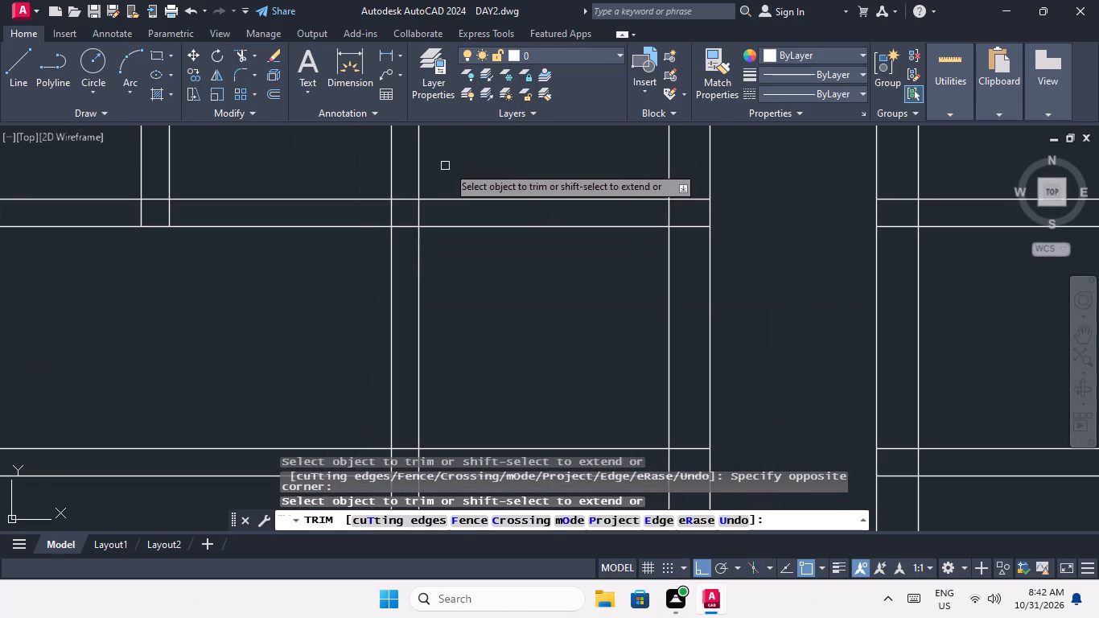
drag(454, 160, 395, 170)
click(331, 170)
scroll(346, 170, down, 3)
middle_drag(397, 219, 265, 294)
scroll(486, 245, up, 2)
drag(549, 215, 487, 230)
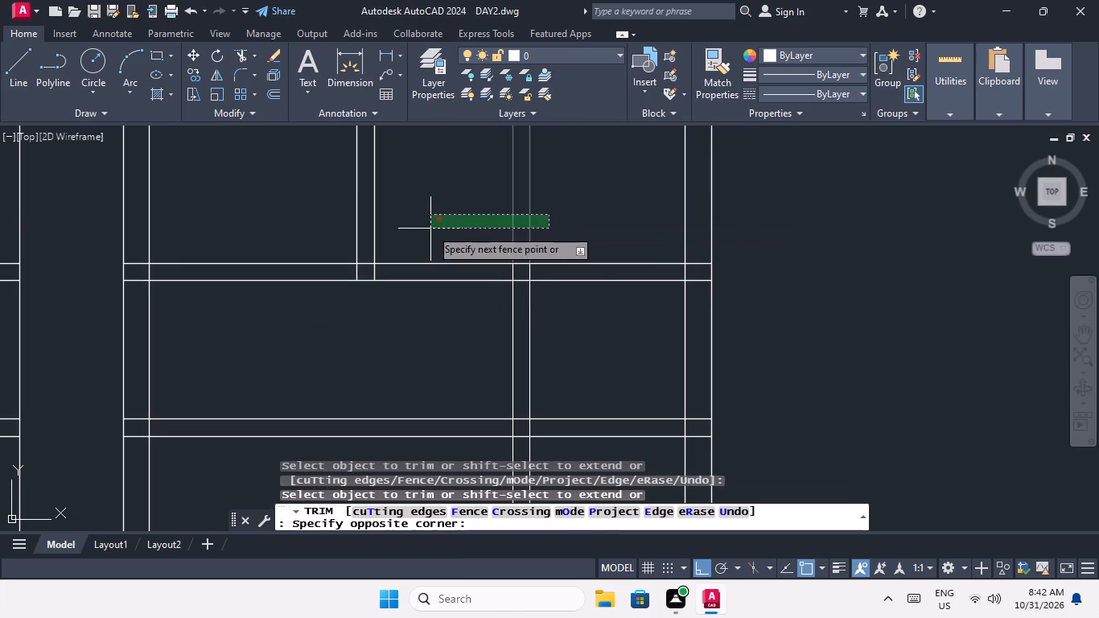
click(431, 229)
Trim the second-row small rooms' lower wall lines to the left of their vertical wall in both halves.
scroll(450, 197, down, 3)
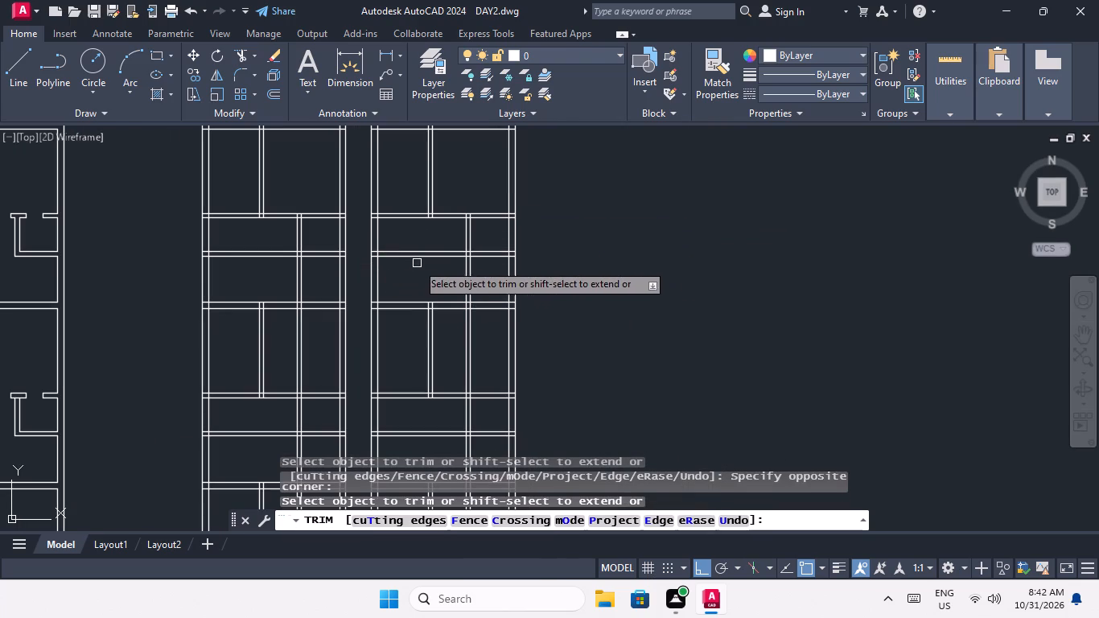
scroll(438, 259, up, 3)
scroll(507, 264, up, 1)
middle_drag(504, 265, 451, 367)
scroll(454, 347, up, 2)
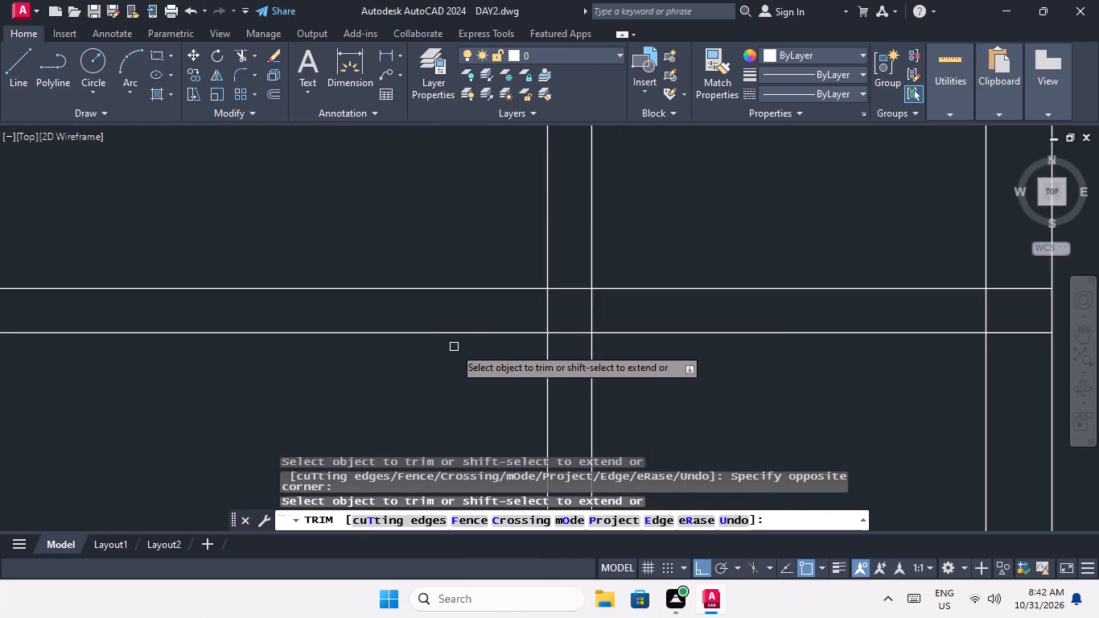
drag(464, 357, 418, 286)
drag(362, 165, 365, 183)
scroll(384, 232, down, 5)
middle_drag(352, 260, 503, 290)
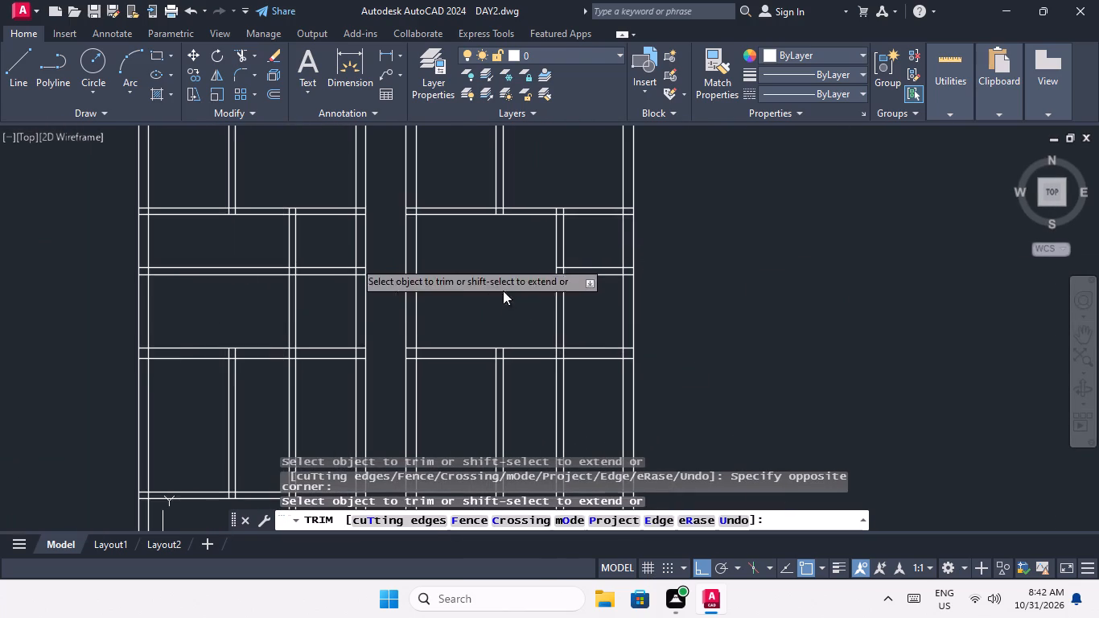
scroll(257, 275, up, 3)
drag(333, 302, 301, 274)
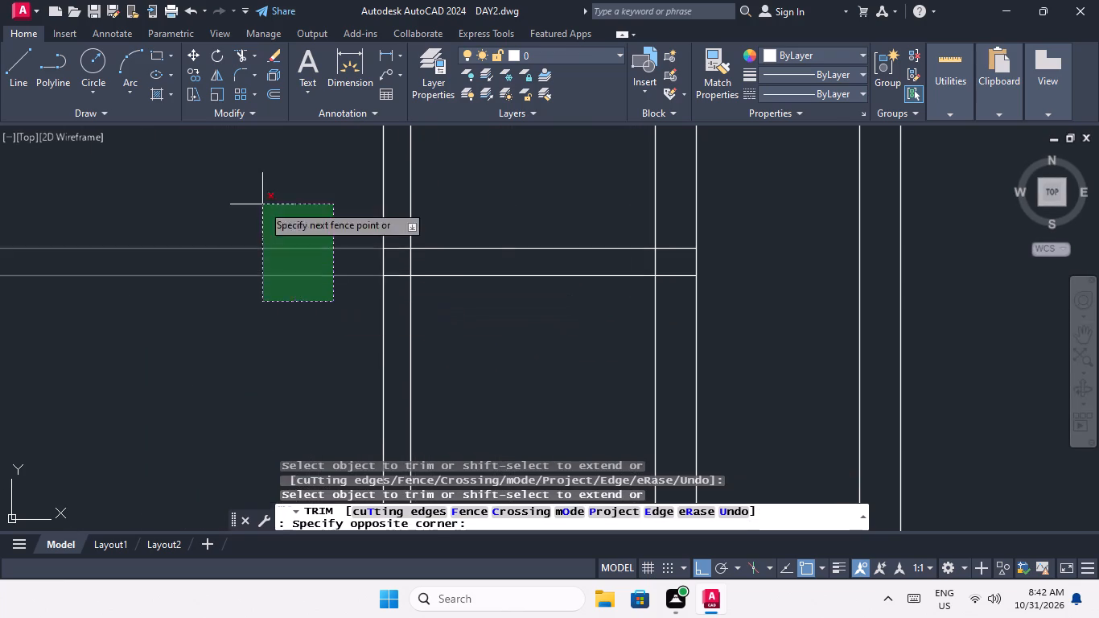
click(262, 204)
scroll(281, 252, down, 3)
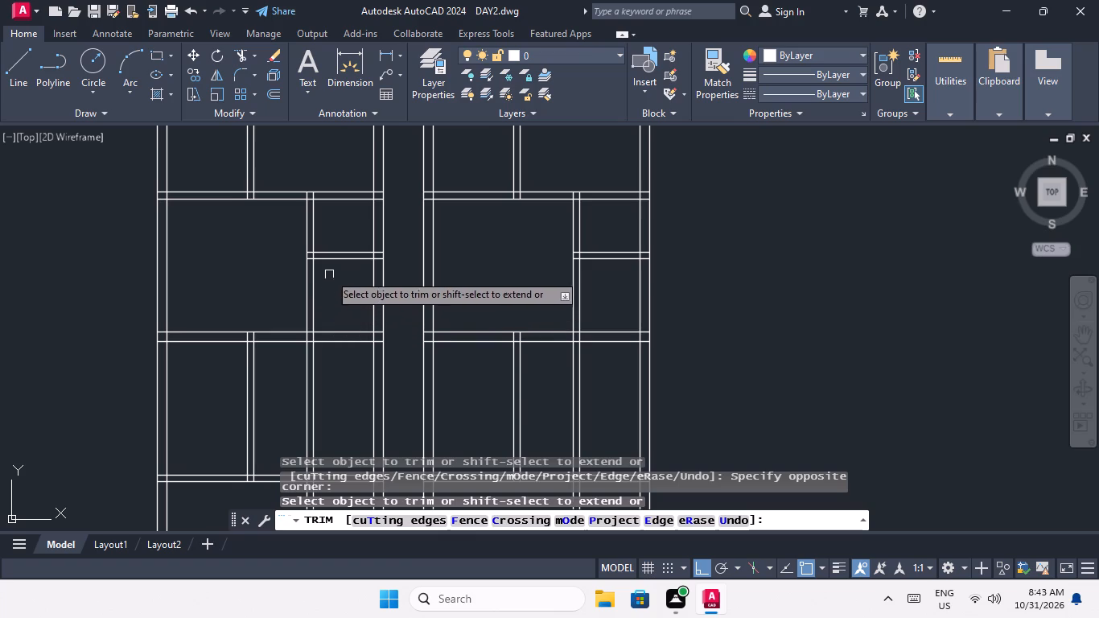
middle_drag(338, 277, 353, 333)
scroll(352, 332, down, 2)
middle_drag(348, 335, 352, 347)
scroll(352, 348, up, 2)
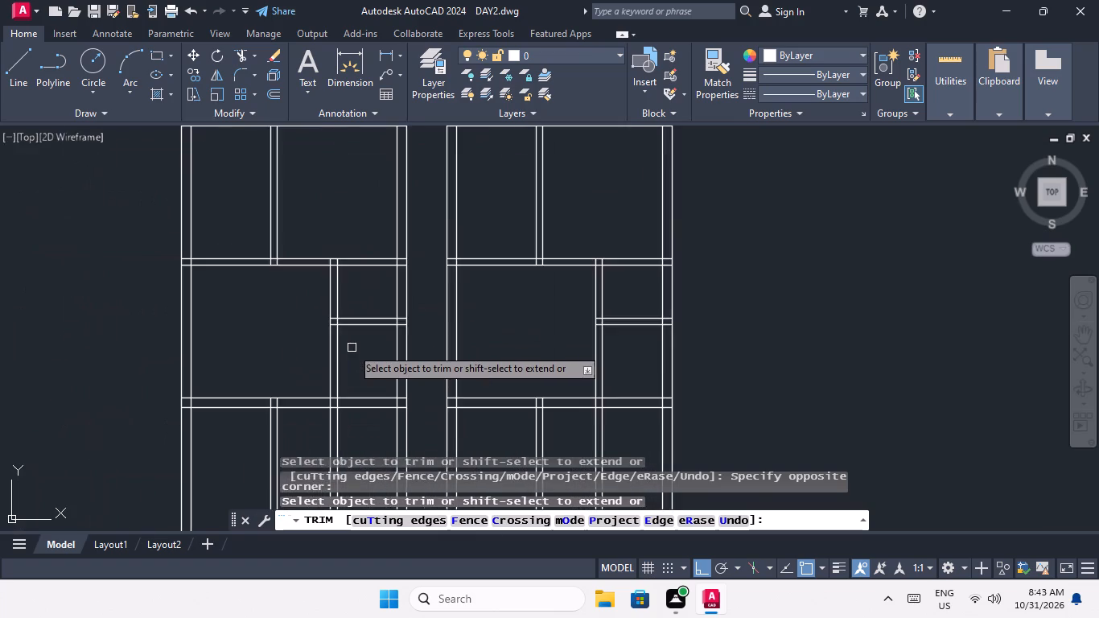
Trim the vertical wall lines directly below the second-row small rooms in both halves of the second plan.
scroll(352, 348, up, 3)
middle_drag(352, 354, 373, 387)
scroll(354, 357, up, 1)
drag(352, 314, 290, 357)
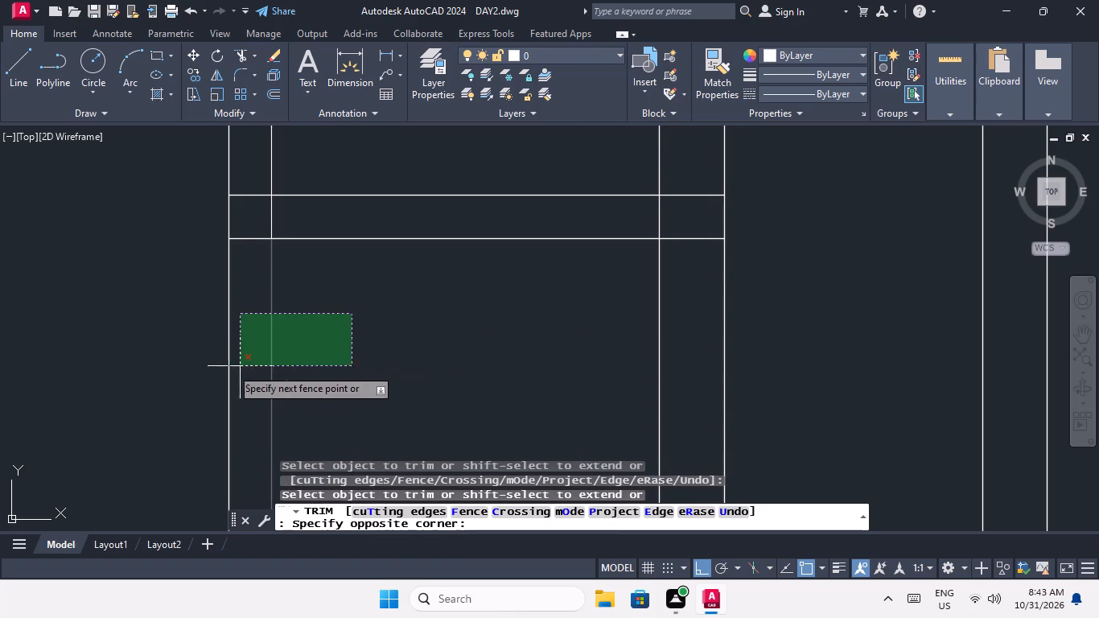
scroll(237, 355, down, 3)
middle_drag(265, 377, 291, 336)
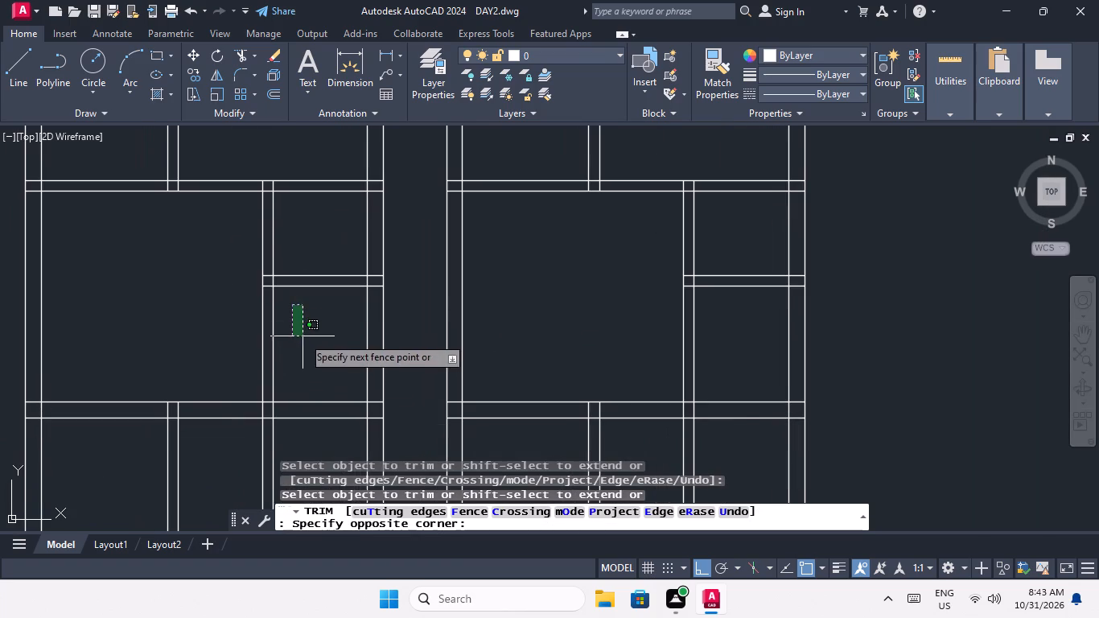
drag(300, 337, 247, 349)
click(219, 350)
click(305, 335)
scroll(293, 323, down, 3)
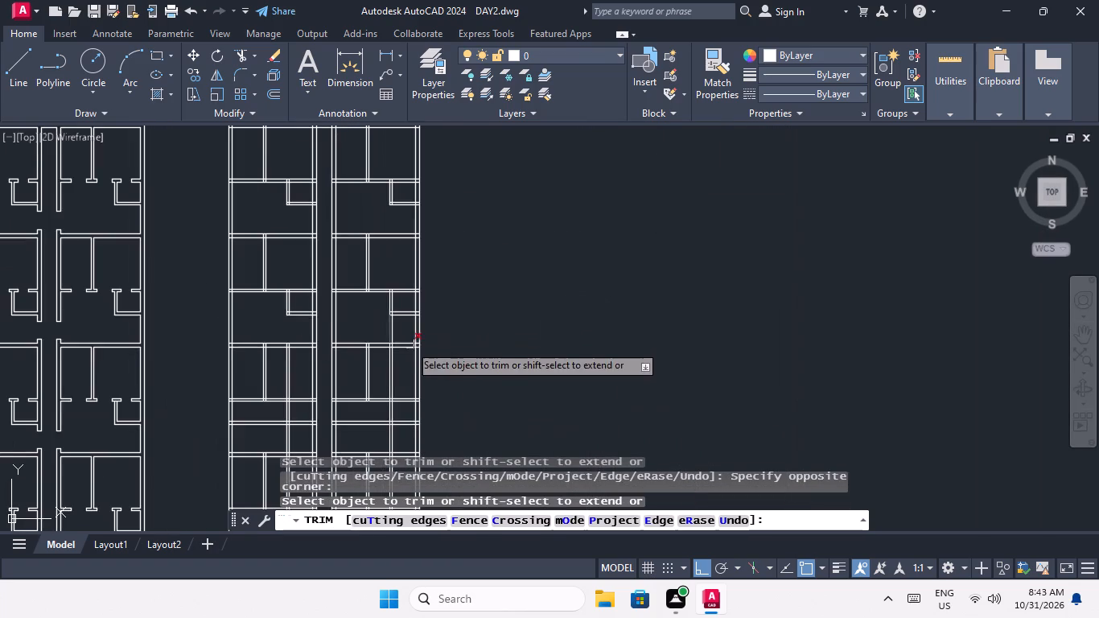
scroll(400, 327, up, 2)
drag(410, 325, 375, 341)
click(344, 341)
Trim the small rooms' vertical wall lines directly above the third-row small rooms' top 6" wall in both halves.
scroll(342, 307, down, 2)
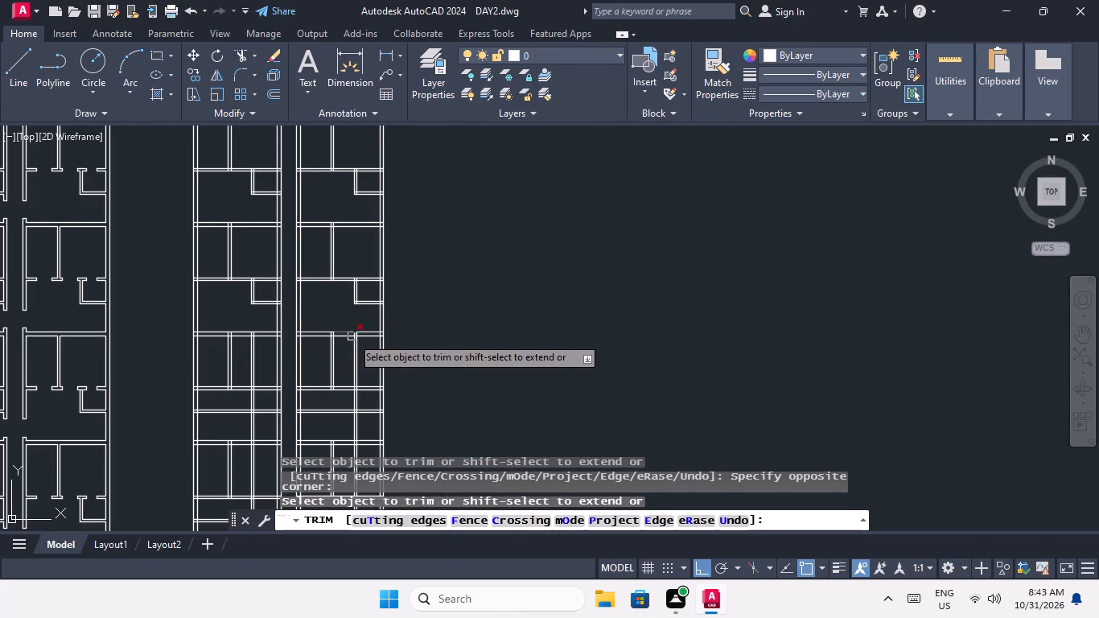
scroll(259, 367, up, 4)
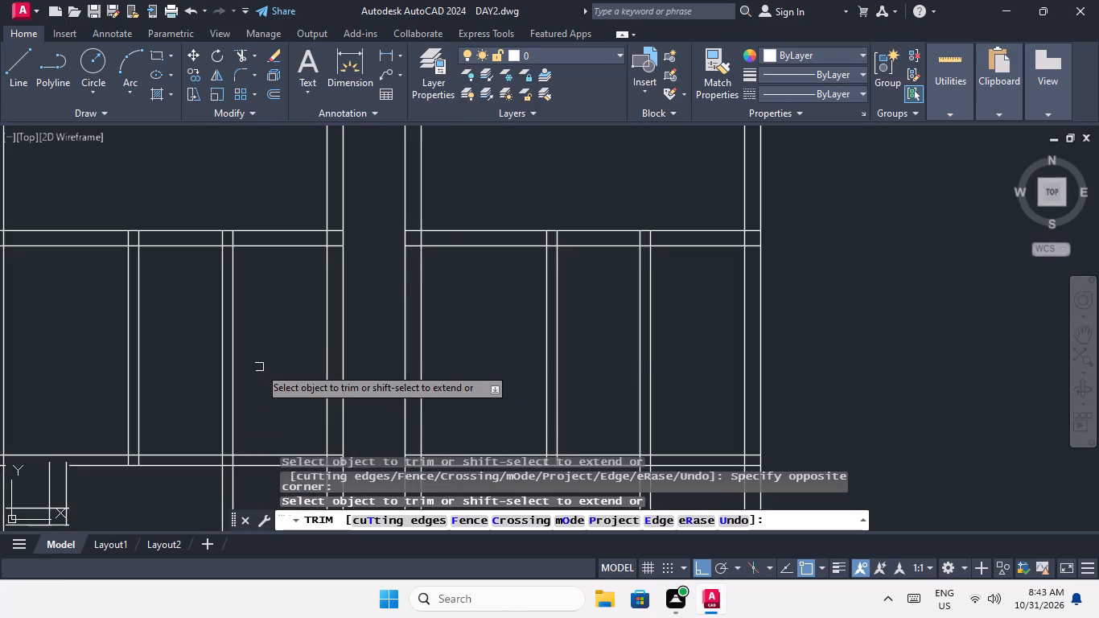
scroll(262, 340, down, 3)
middle_drag(278, 364, 362, 251)
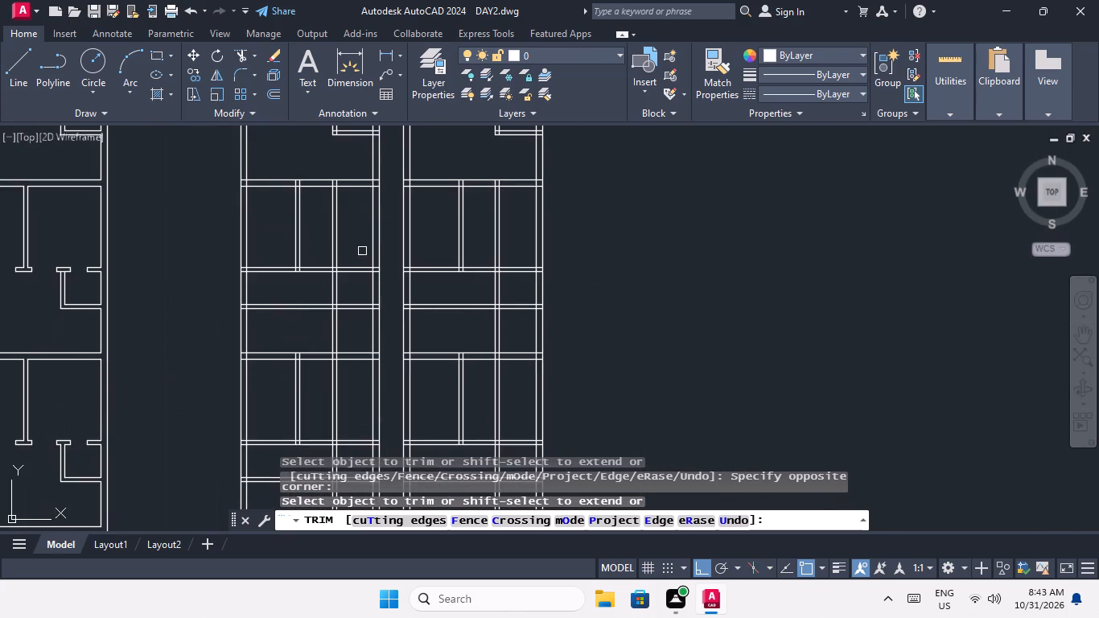
scroll(360, 252, up, 4)
drag(327, 243, 274, 273)
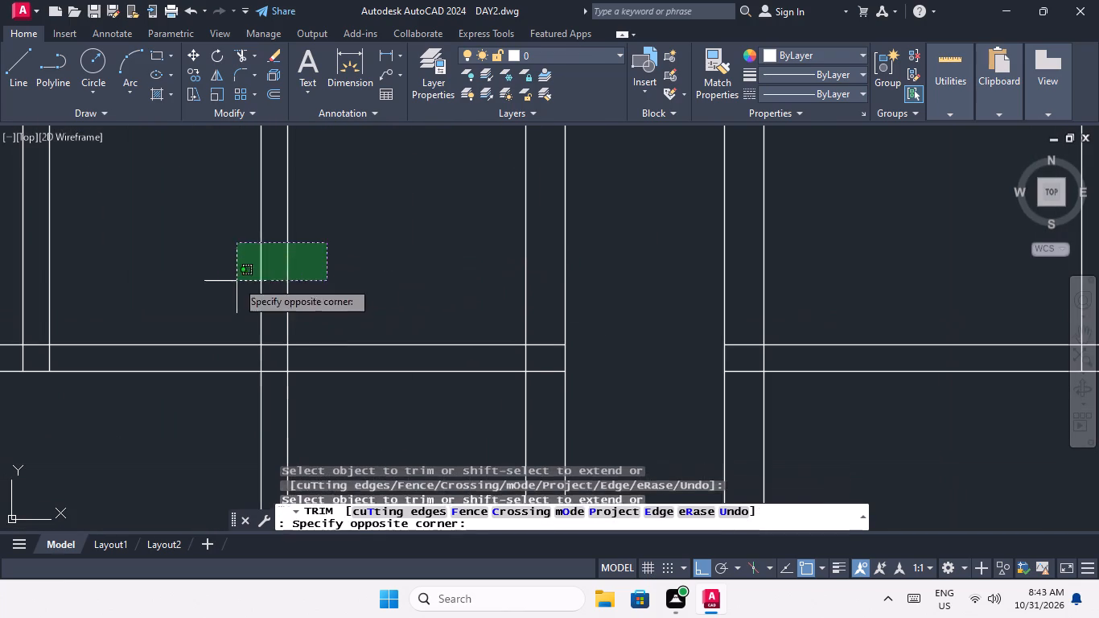
click(235, 281)
scroll(243, 258, down, 5)
scroll(349, 251, up, 4)
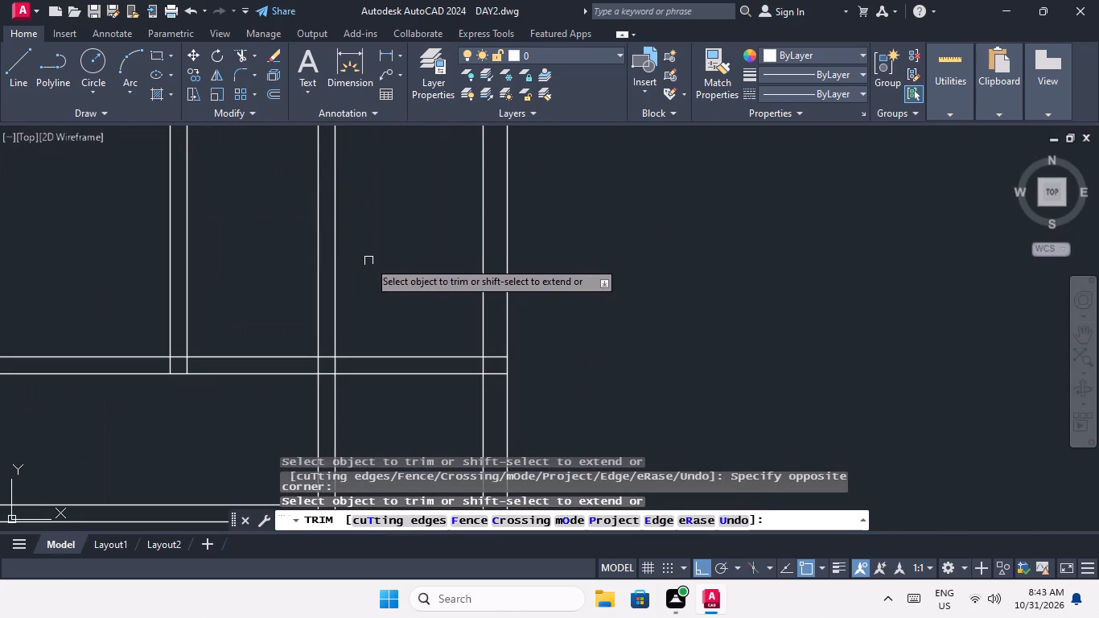
drag(370, 257, 295, 315)
click(283, 312)
Trim the third-row small rooms' lower wall lines to the left of their vertical wall in both halves.
scroll(299, 262, down, 4)
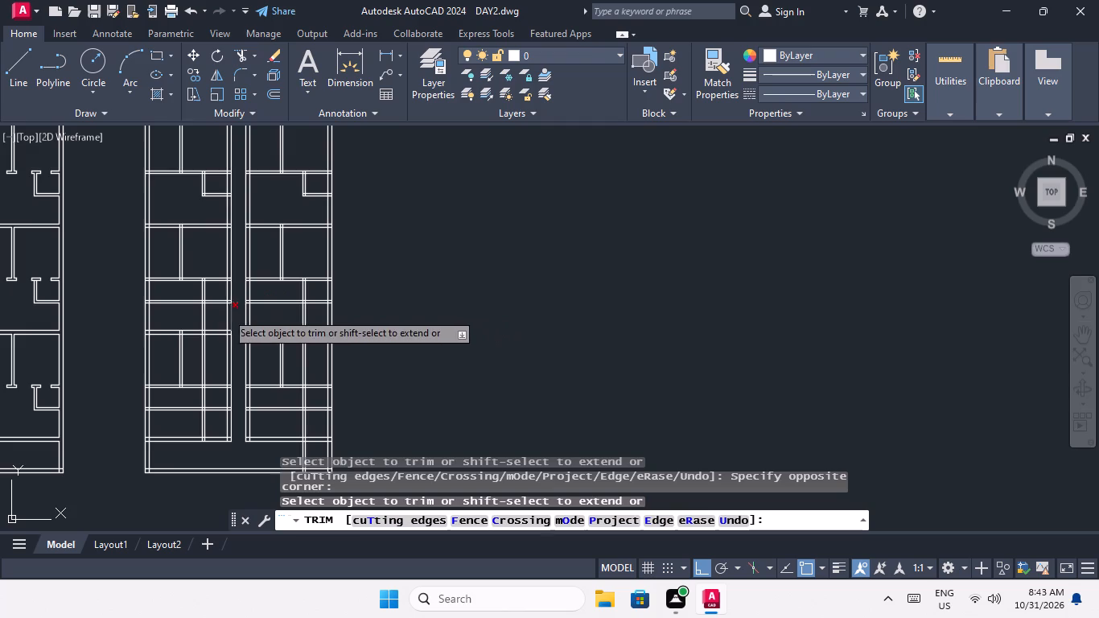
scroll(209, 299, up, 5)
middle_drag(174, 327, 211, 376)
click(167, 376)
click(131, 311)
scroll(130, 282, down, 3)
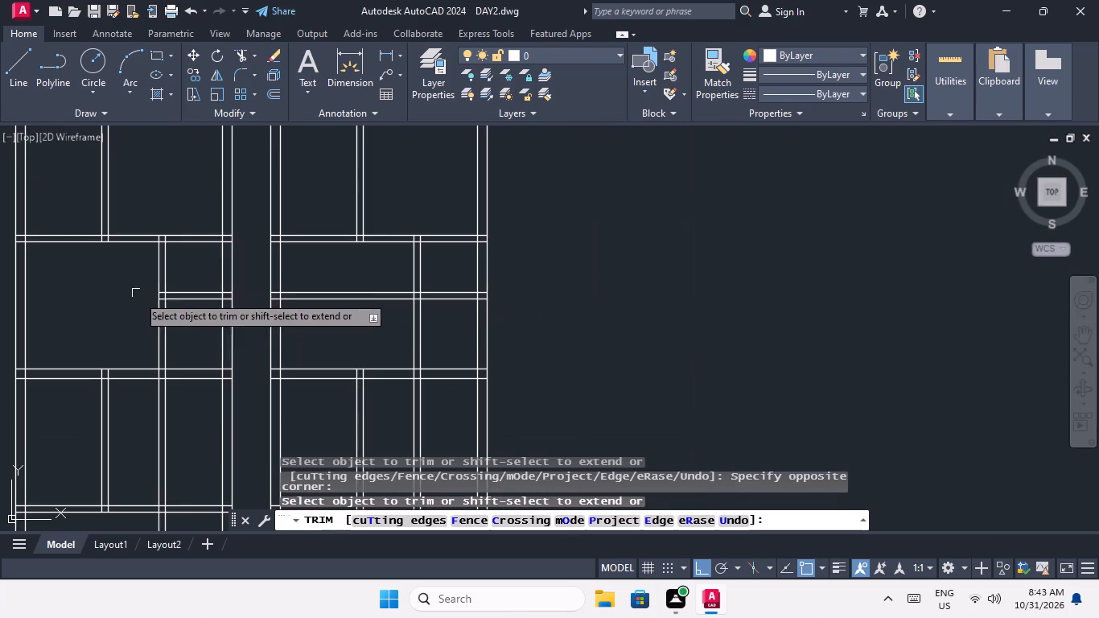
scroll(405, 303, up, 2)
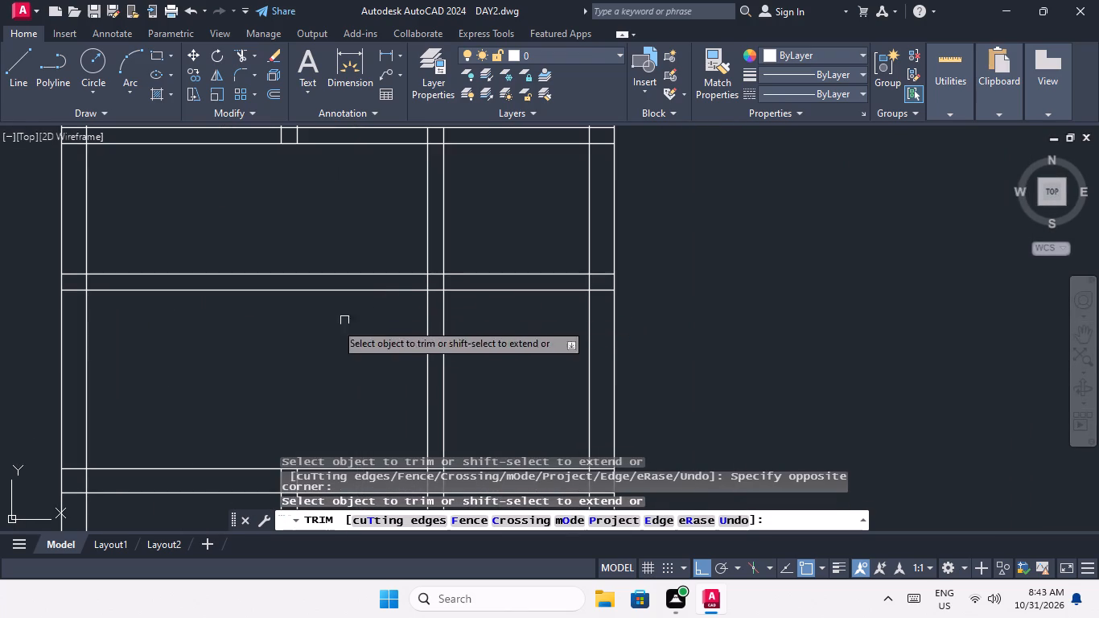
middle_drag(282, 340, 229, 346)
scroll(282, 327, up, 2)
drag(346, 303, 332, 295)
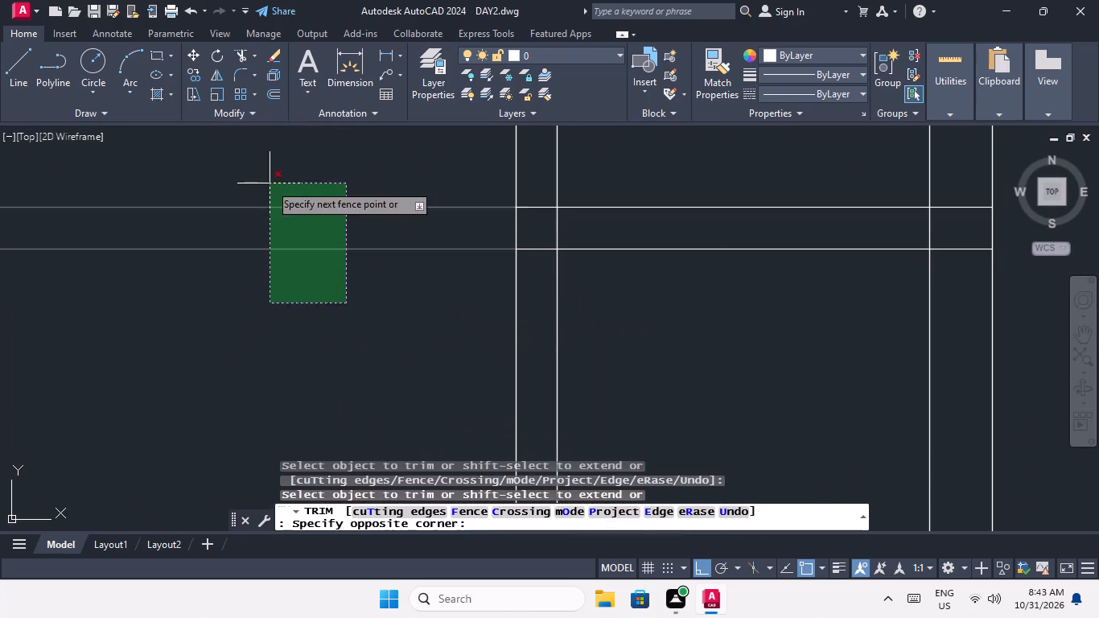
click(270, 183)
Trim the vertical wall lines directly below the third-row small rooms in both halves of the second plan.
scroll(284, 196, down, 4)
middle_drag(340, 247, 382, 273)
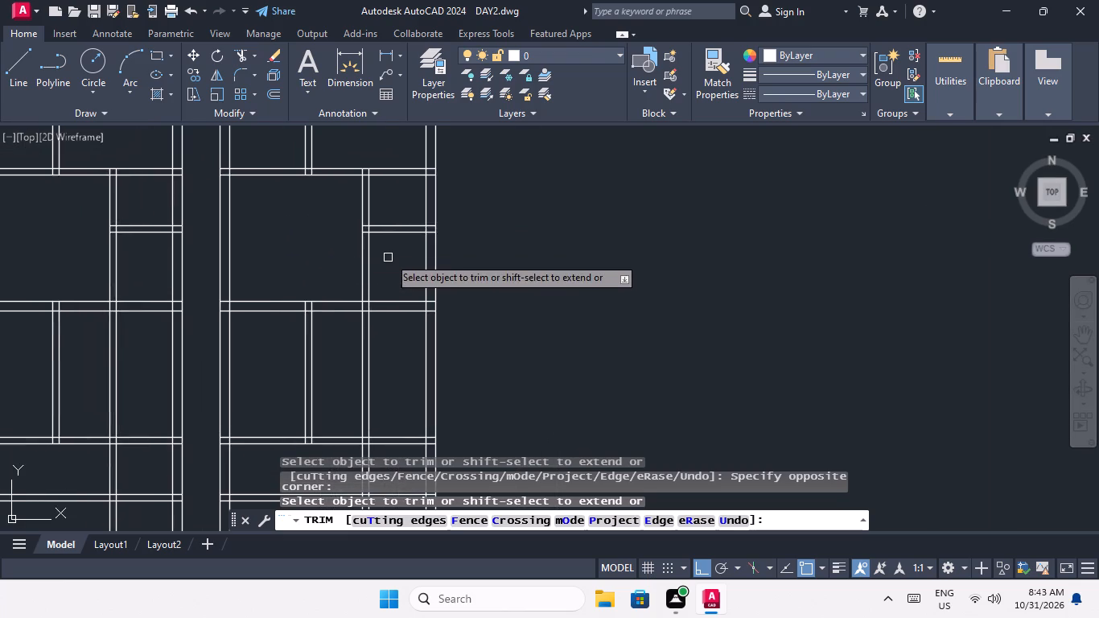
scroll(392, 253, up, 1)
middle_drag(377, 254, 409, 317)
scroll(401, 315, down, 1)
middle_drag(396, 320, 412, 371)
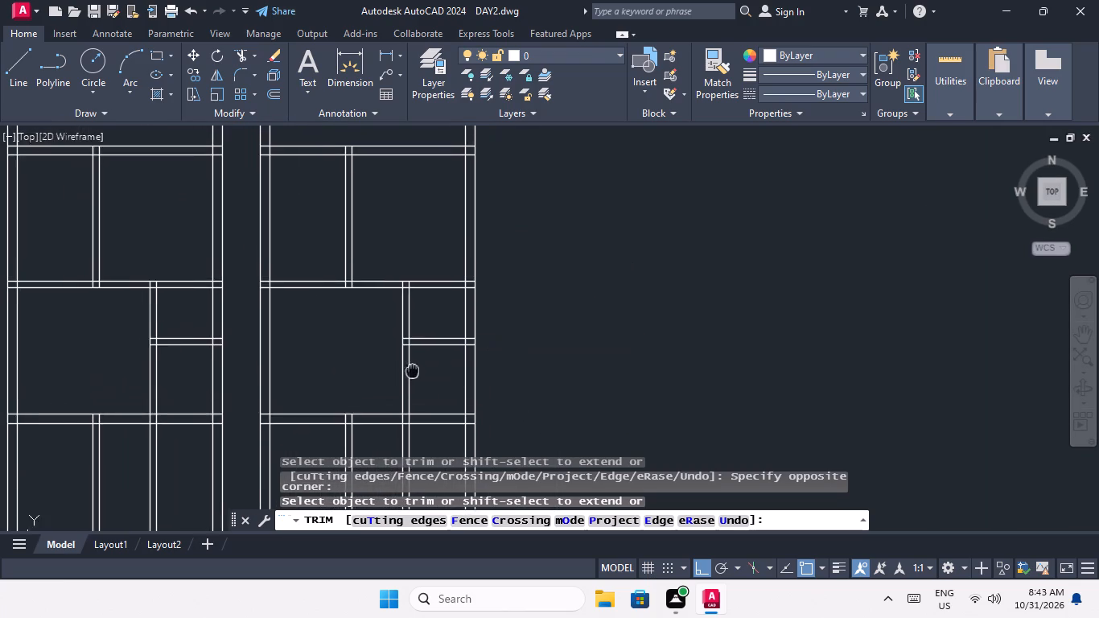
middle_drag(412, 371, 412, 372)
scroll(412, 373, up, 2)
middle_drag(403, 365, 417, 412)
scroll(407, 357, up, 1)
scroll(406, 356, down, 4)
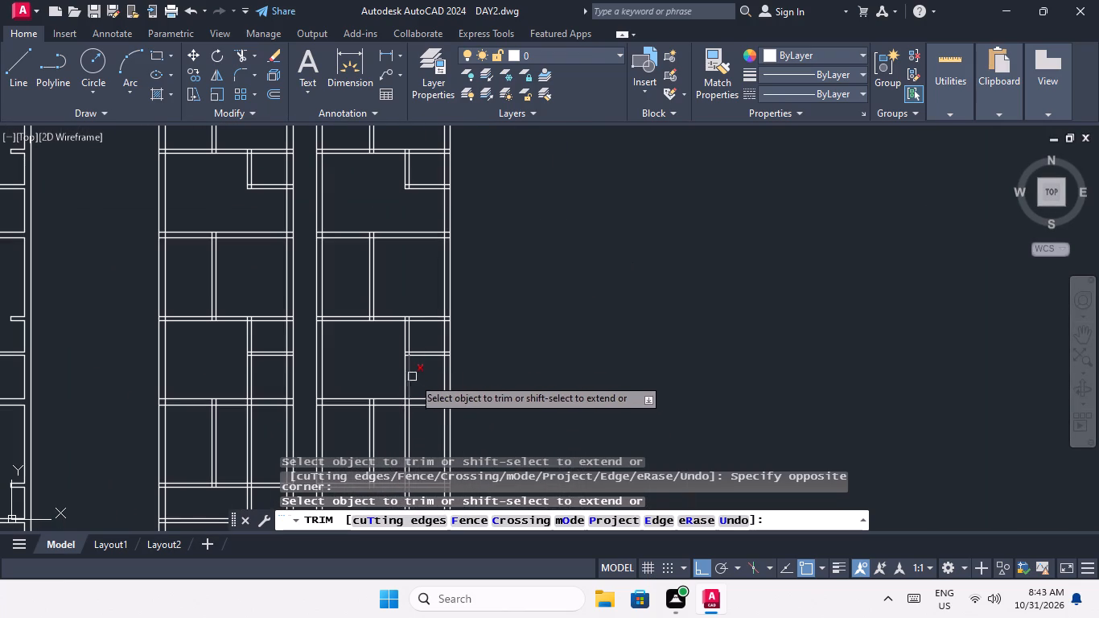
scroll(419, 377, up, 2)
click(420, 365)
click(363, 376)
scroll(365, 354, down, 2)
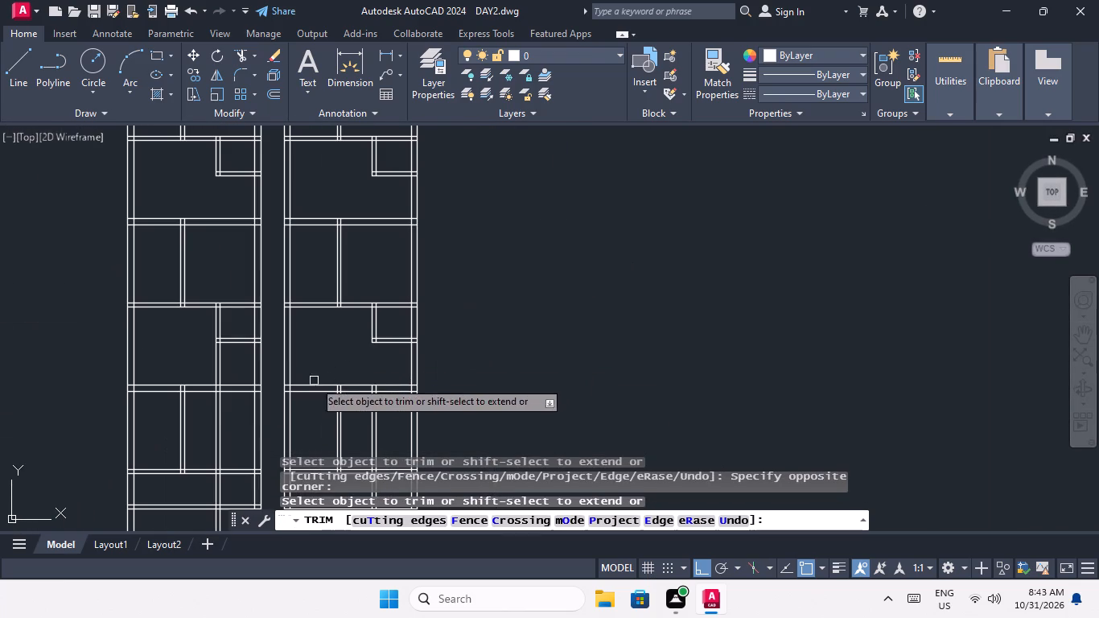
scroll(210, 355, up, 2)
drag(258, 358, 219, 378)
click(210, 379)
Trim the small rooms' vertical wall lines directly above the bottom-row small rooms' top wall in both halves.
scroll(222, 318, down, 3)
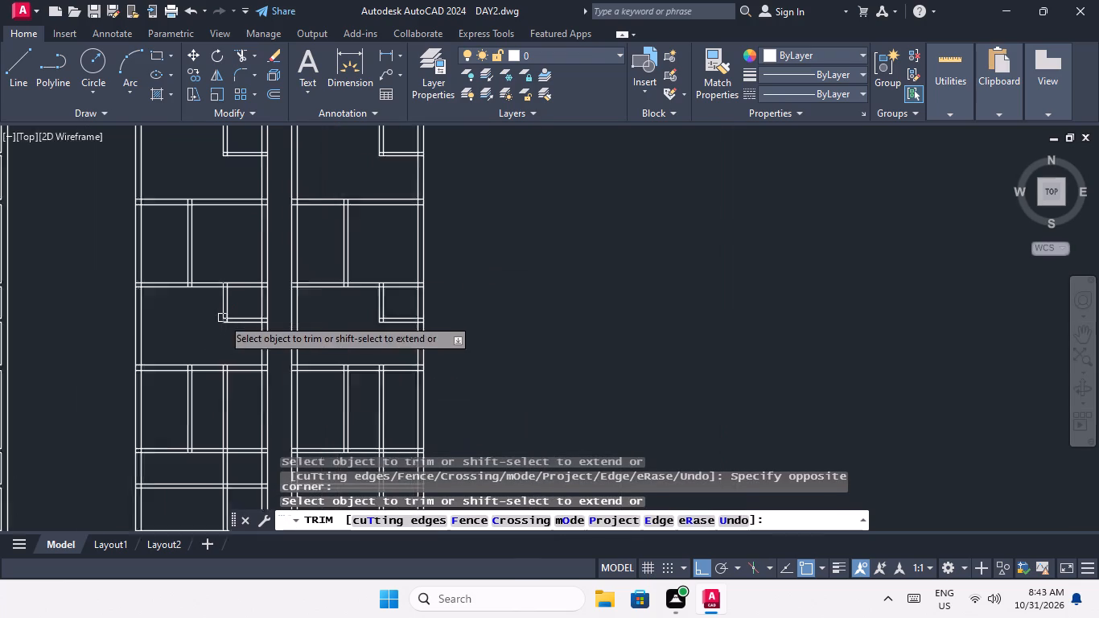
middle_drag(219, 340, 316, 296)
scroll(312, 301, down, 1)
middle_drag(308, 312, 302, 332)
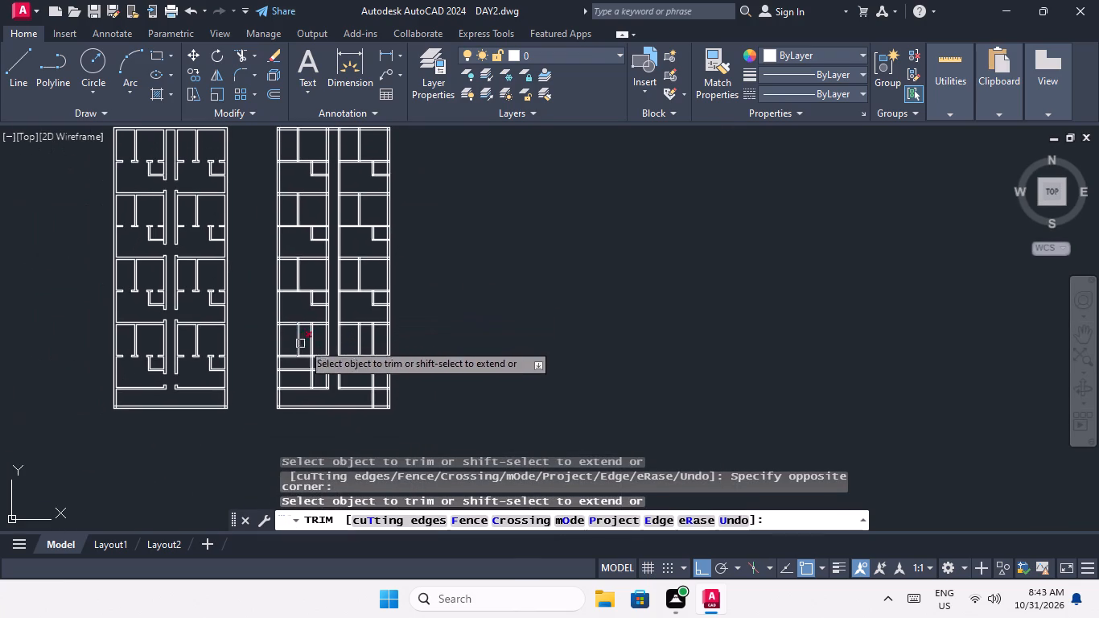
scroll(301, 341, up, 4)
middle_drag(327, 353, 298, 297)
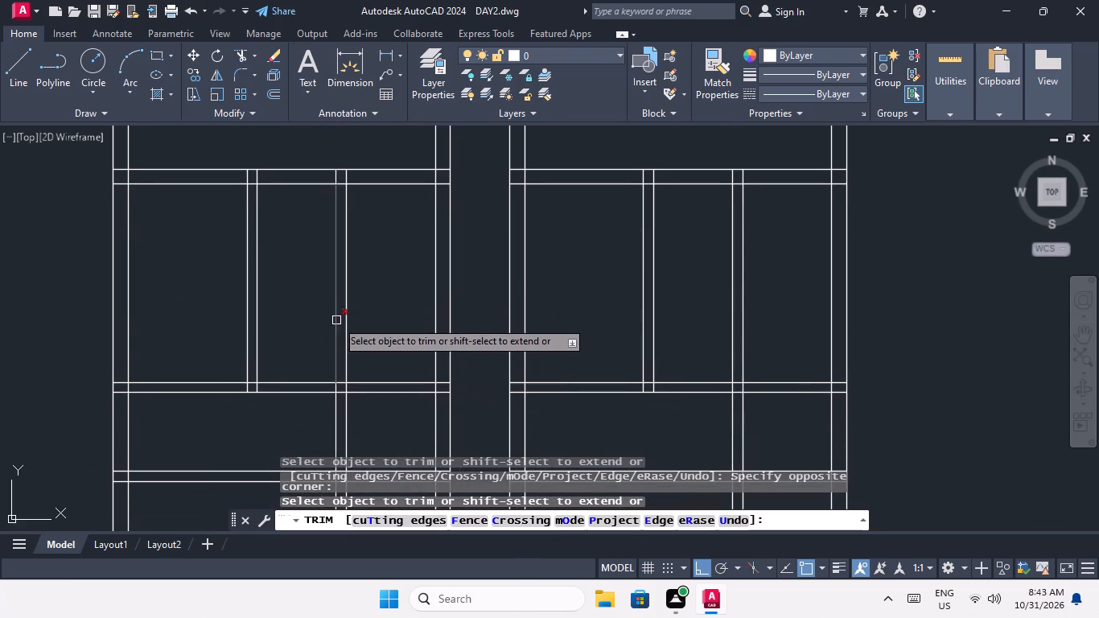
middle_drag(345, 343, 327, 247)
scroll(319, 311, up, 2)
drag(360, 208, 311, 216)
click(273, 219)
scroll(276, 208, down, 3)
scroll(534, 204, up, 2)
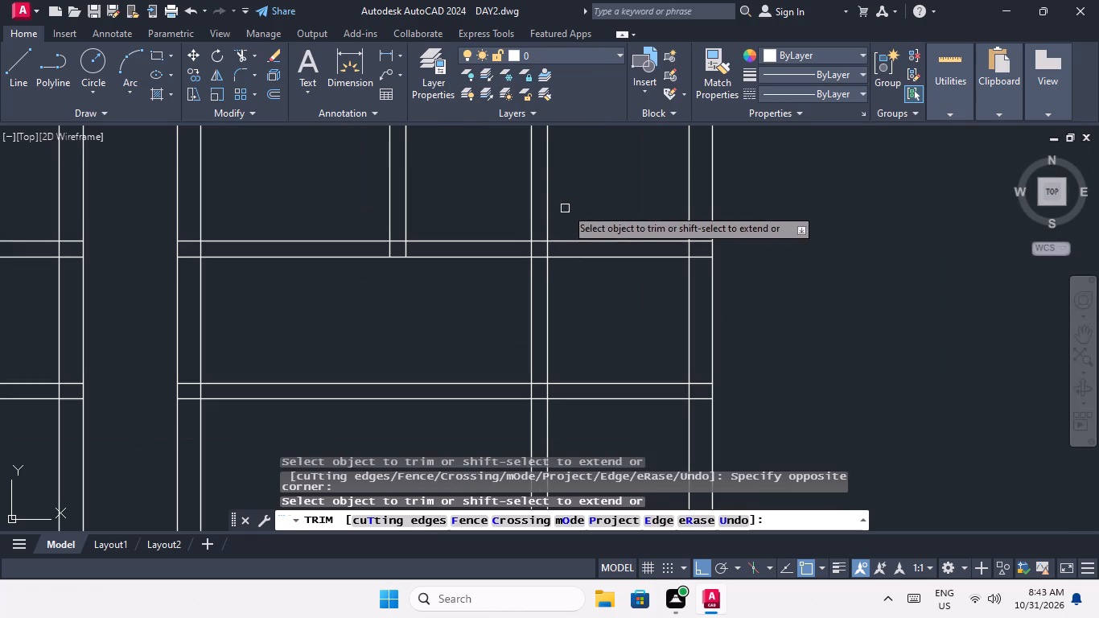
drag(574, 188, 507, 215)
click(491, 217)
Trim the right half's bottom-row small room to an L-shaped wall, removing the vertical lines below it and horizontal lines left of it.
scroll(494, 205, down, 3)
scroll(501, 267, up, 2)
middle_drag(546, 344, 548, 377)
middle_drag(517, 341, 521, 390)
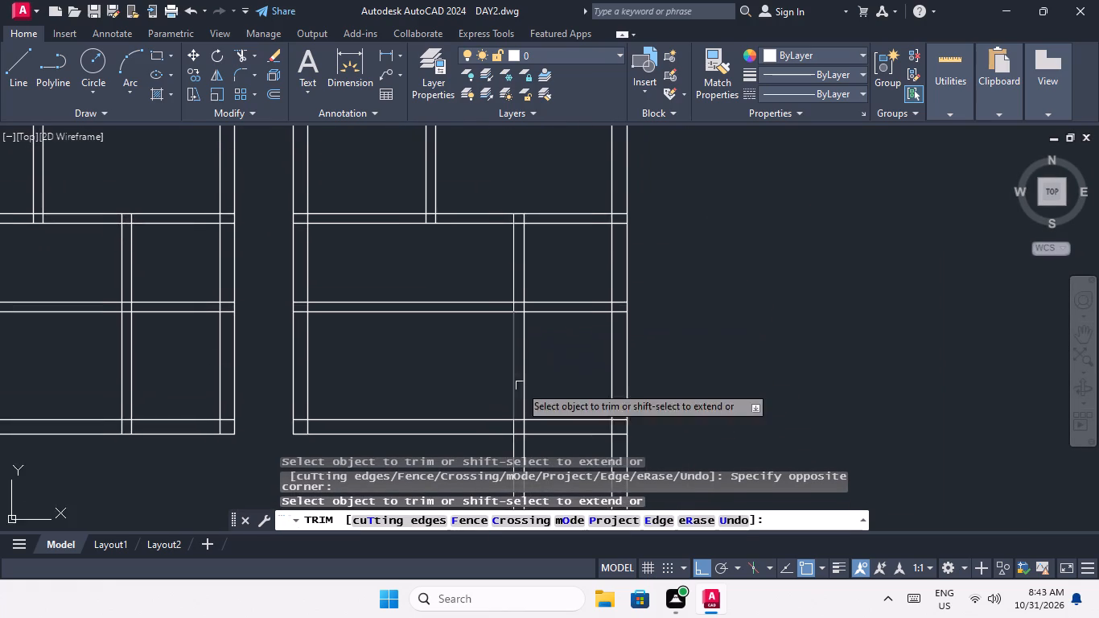
scroll(499, 348, up, 3)
middle_drag(509, 344, 530, 426)
drag(636, 355, 570, 389)
click(518, 392)
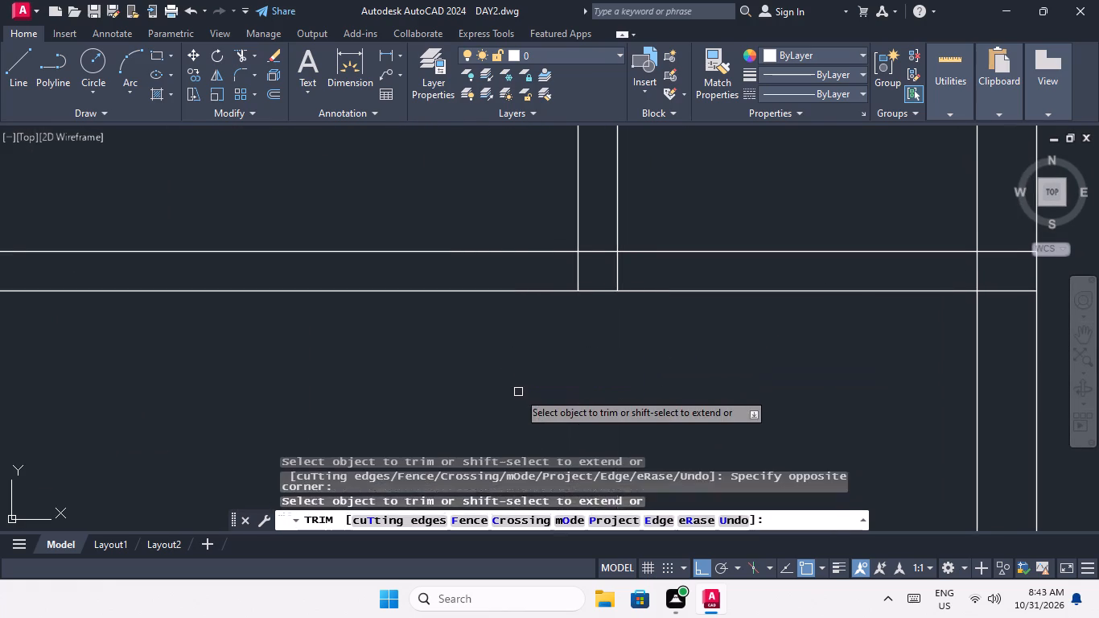
scroll(523, 384, down, 4)
scroll(521, 380, up, 5)
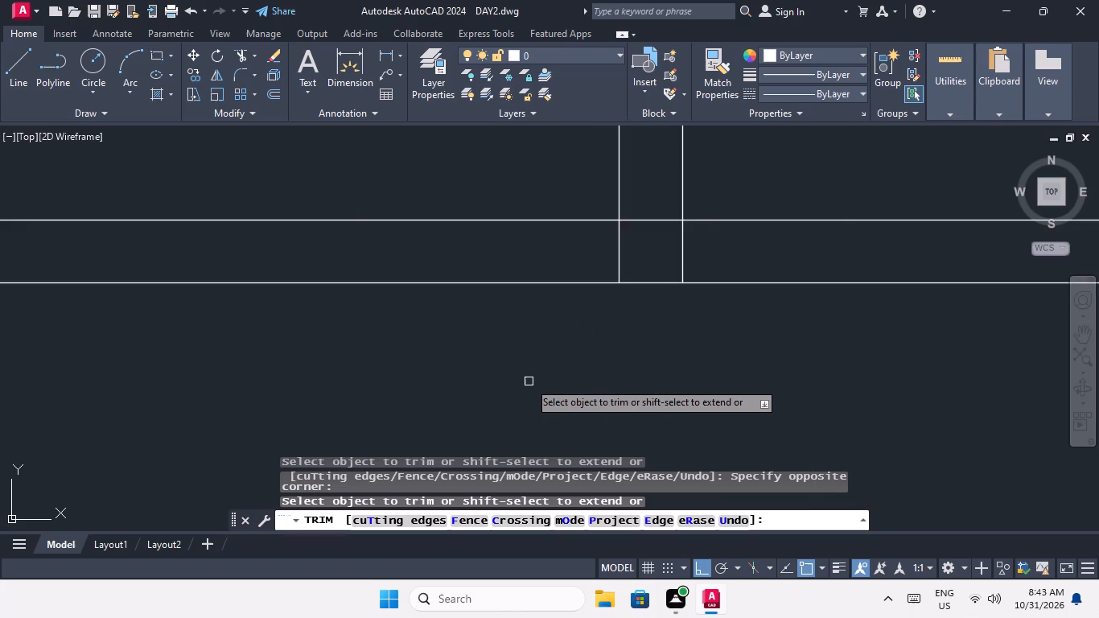
middle_drag(529, 381, 462, 468)
scroll(462, 468, up, 1)
drag(501, 375, 459, 360)
click(355, 194)
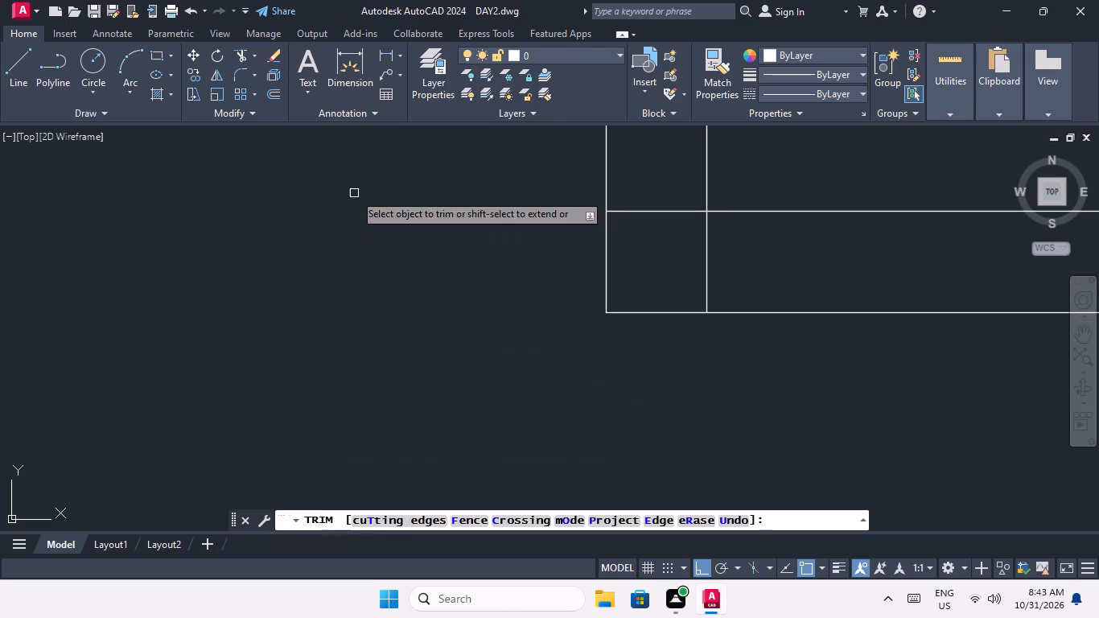
Trim the left half's bottom-row small room to the same L shape, removing the vertical lines below and horizontal lines left, and end trimming.
scroll(360, 214, down, 4)
middle_drag(373, 246, 411, 358)
middle_click(397, 347)
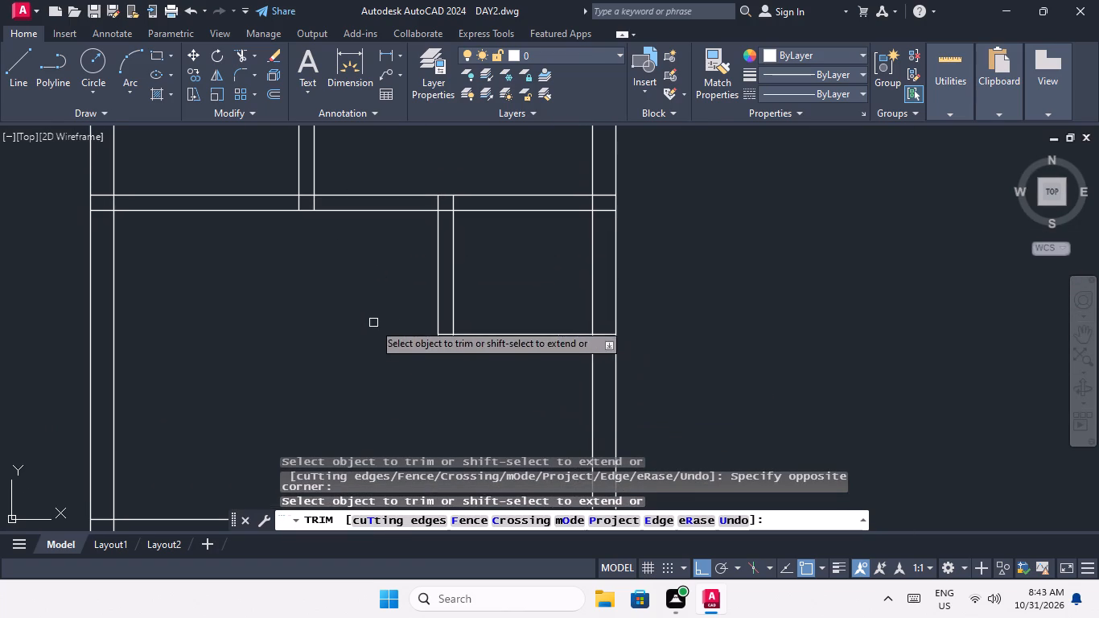
middle_drag(371, 320, 562, 278)
scroll(408, 319, down, 1)
scroll(528, 288, down, 2)
scroll(417, 303, up, 2)
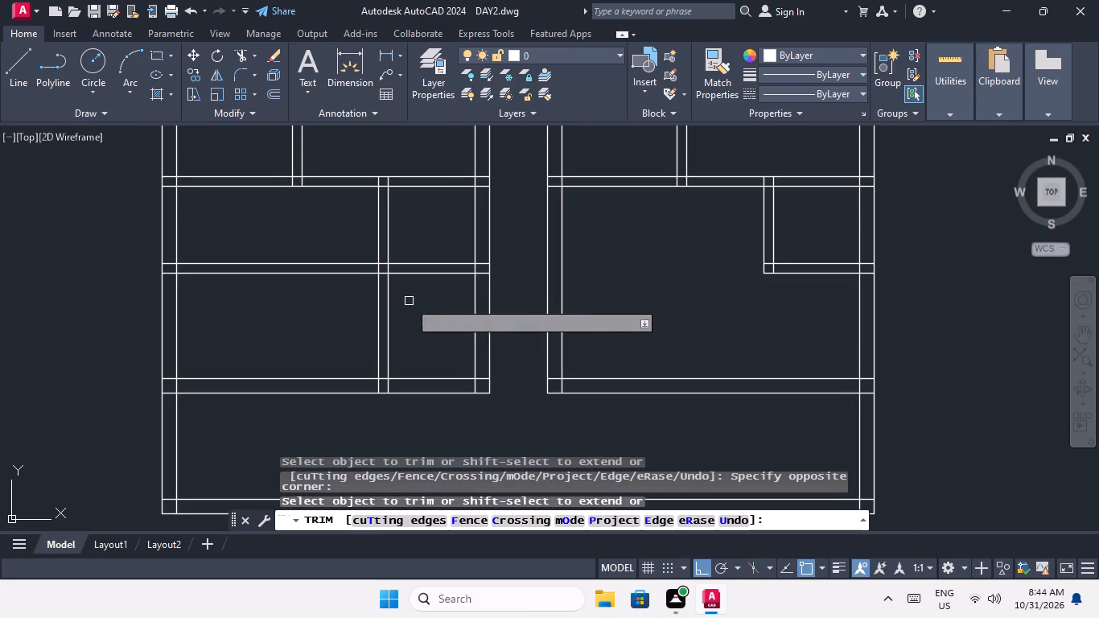
middle_drag(409, 302, 448, 424)
scroll(434, 416, up, 3)
drag(426, 377, 374, 410)
click(337, 407)
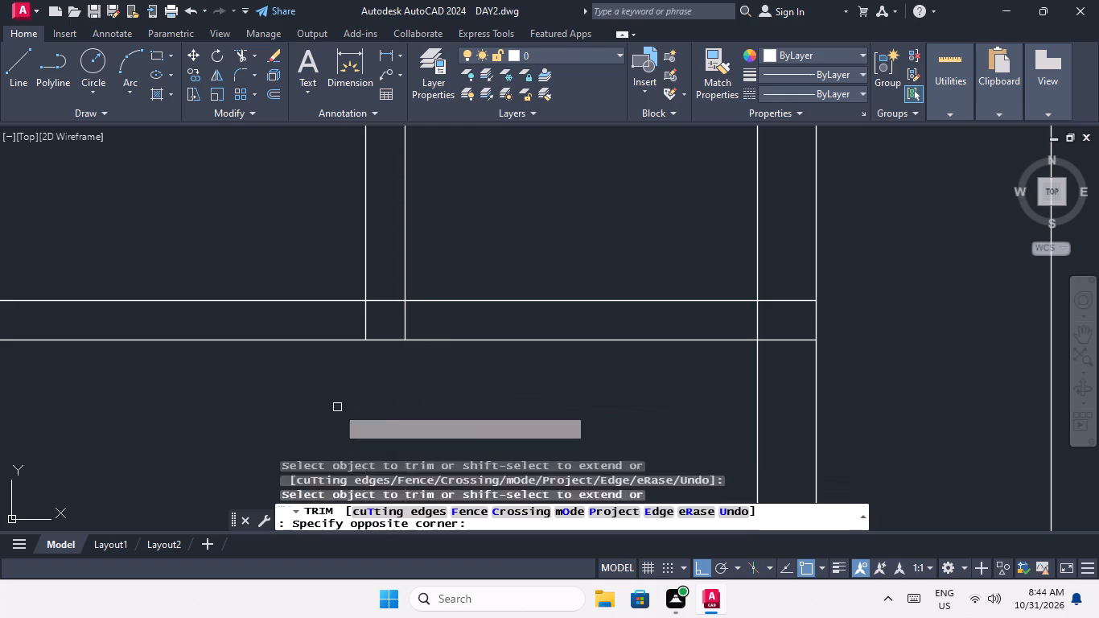
drag(304, 410, 299, 402)
click(194, 266)
scroll(214, 257, down, 3)
middle_drag(220, 270, 237, 347)
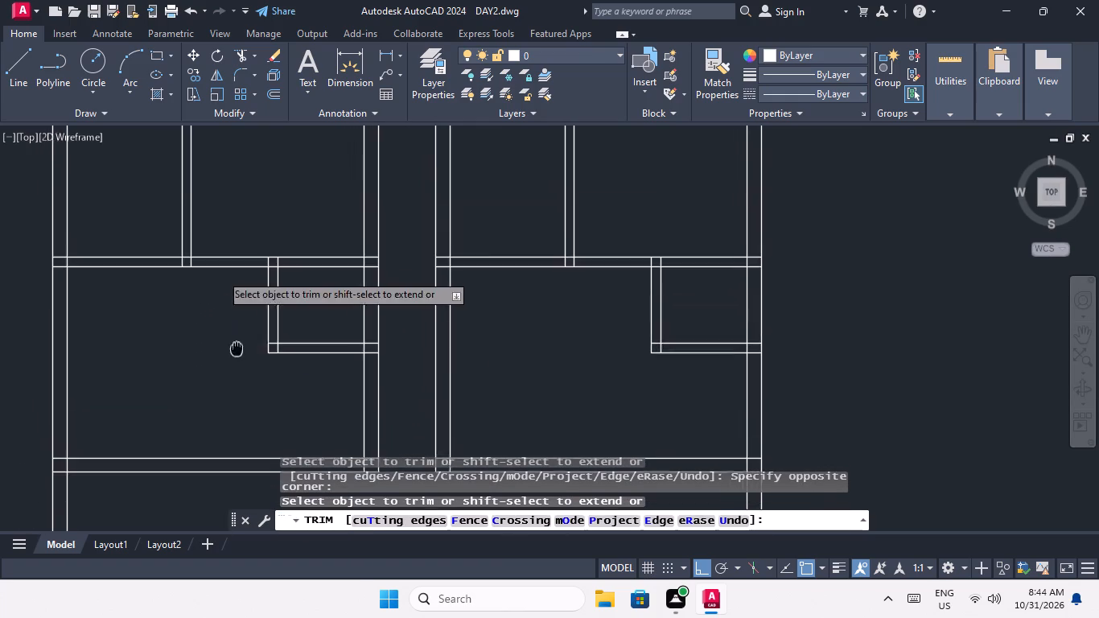
scroll(239, 307, down, 2)
key(Escape)
key(Escape)
Measure the length of the wall stub beside the partition at the door opening in the first plan's left half.
scroll(253, 330, down, 2)
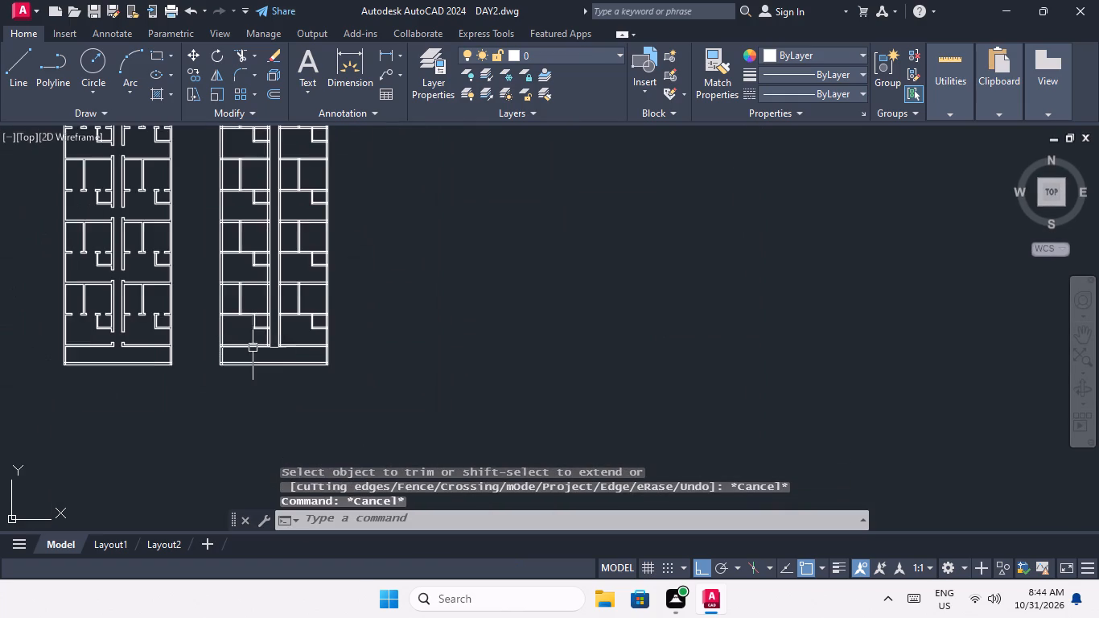
middle_drag(255, 369, 260, 383)
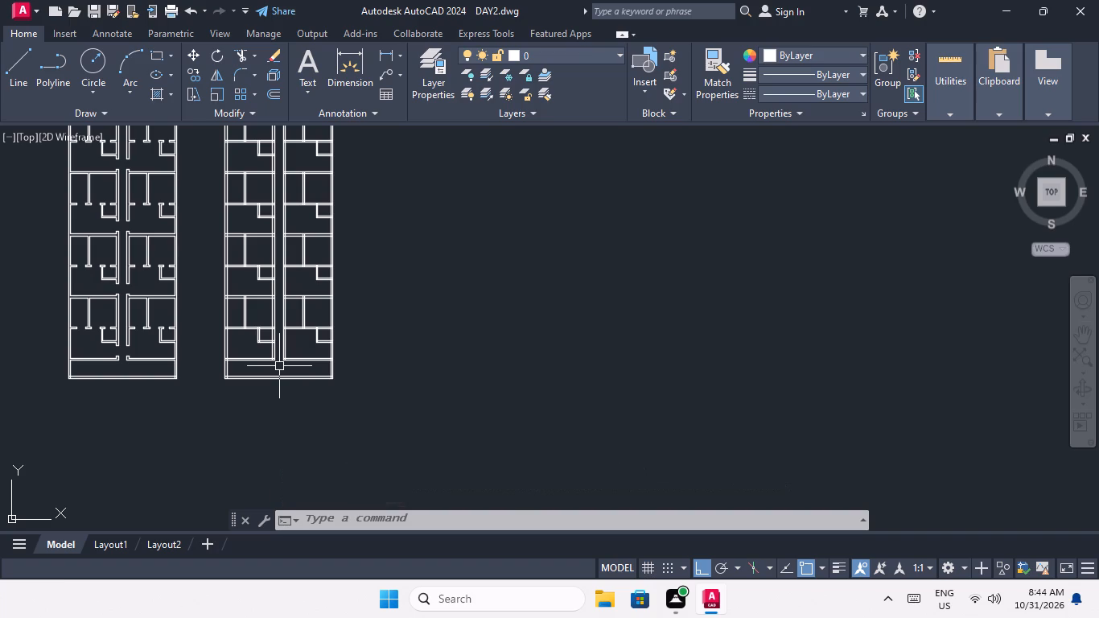
middle_drag(228, 295, 253, 393)
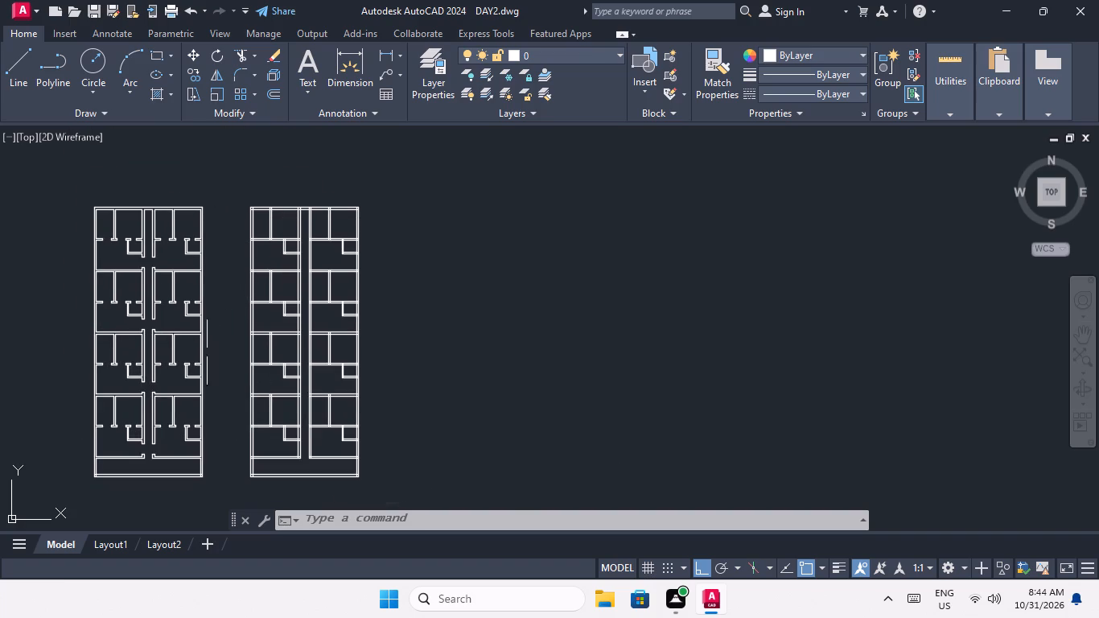
scroll(109, 218, up, 4)
middle_drag(203, 350, 229, 297)
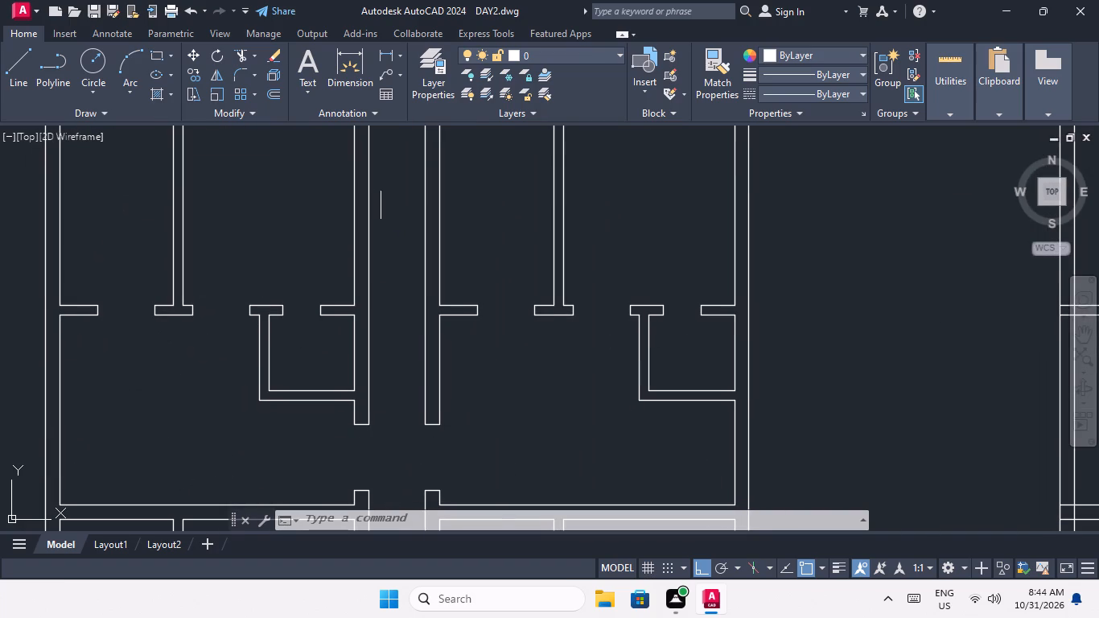
click(389, 53)
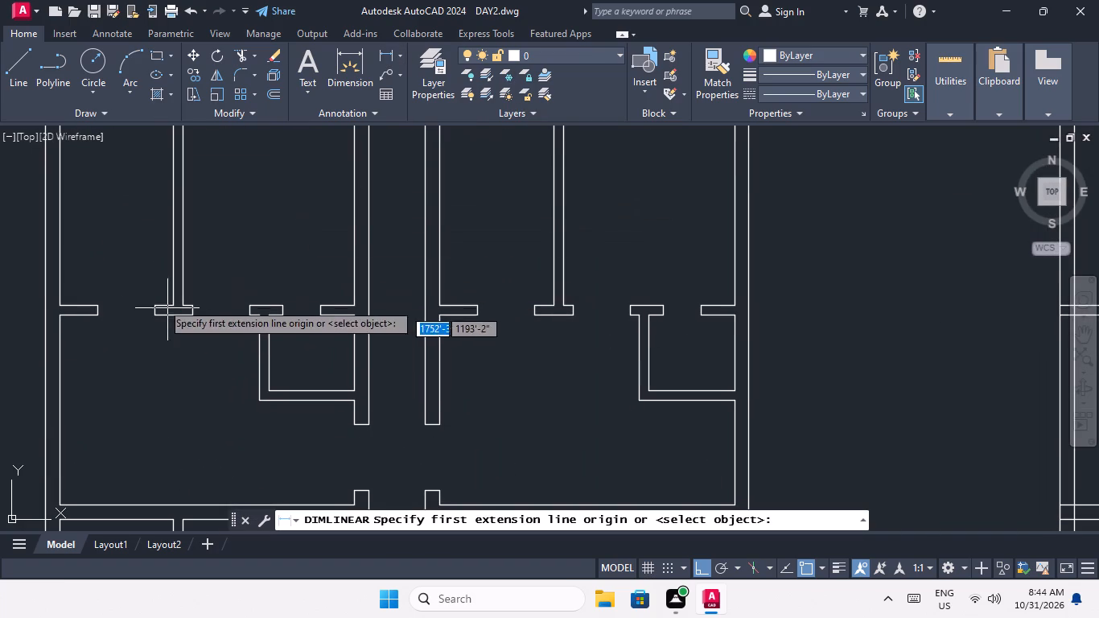
scroll(157, 295, up, 4)
click(134, 358)
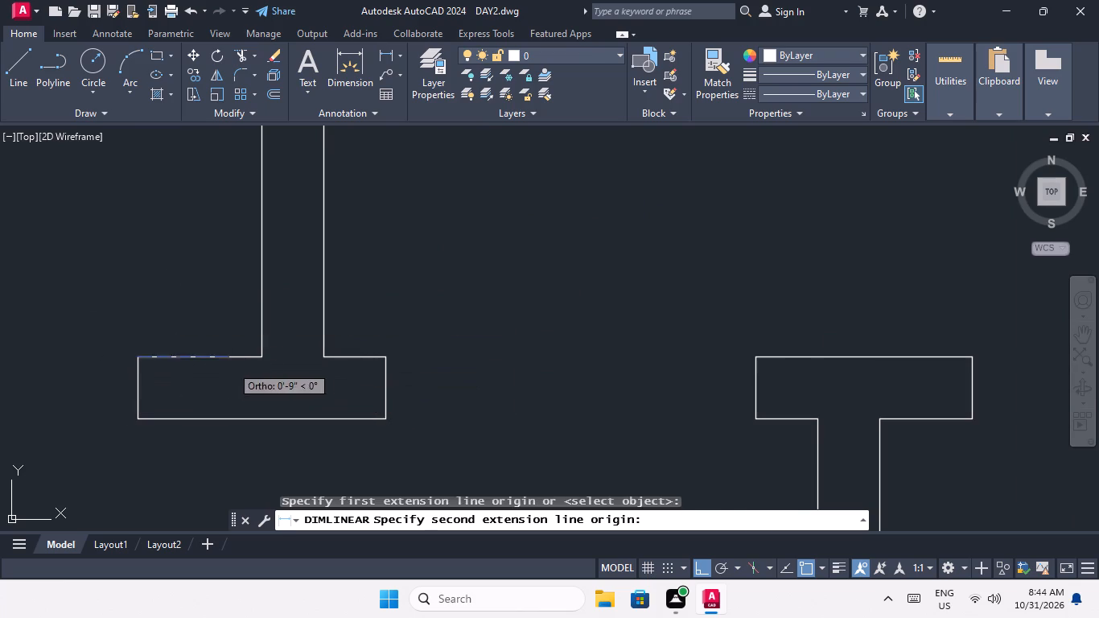
click(258, 357)
scroll(180, 364, up, 5)
scroll(359, 394, up, 2)
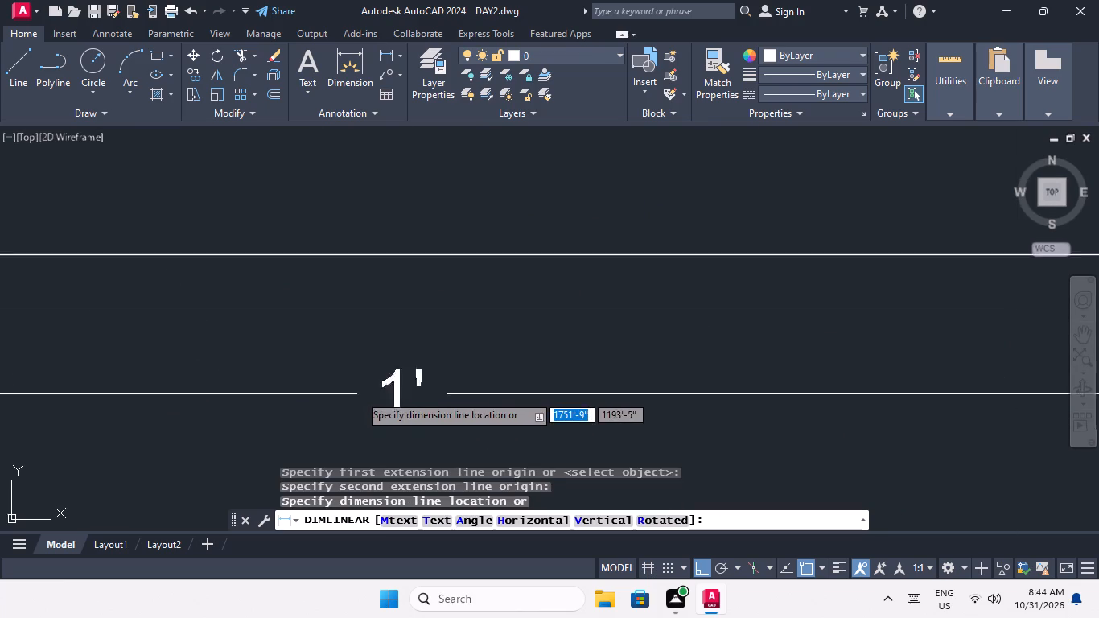
scroll(359, 394, up, 1)
key(Escape)
Offset the left line of the top-row room partition in the second plan's left half by 1' to the left.
scroll(323, 367, down, 14)
middle_drag(361, 369, 360, 369)
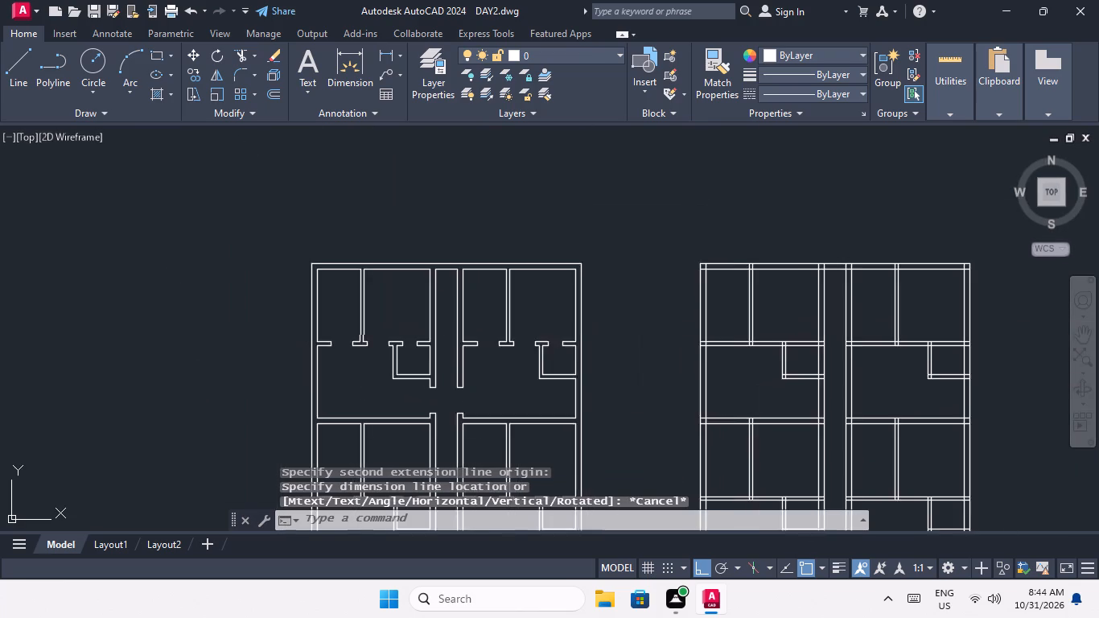
middle_drag(360, 369, 170, 283)
scroll(210, 282, down, 1)
middle_drag(378, 303, 262, 248)
scroll(267, 251, down, 1)
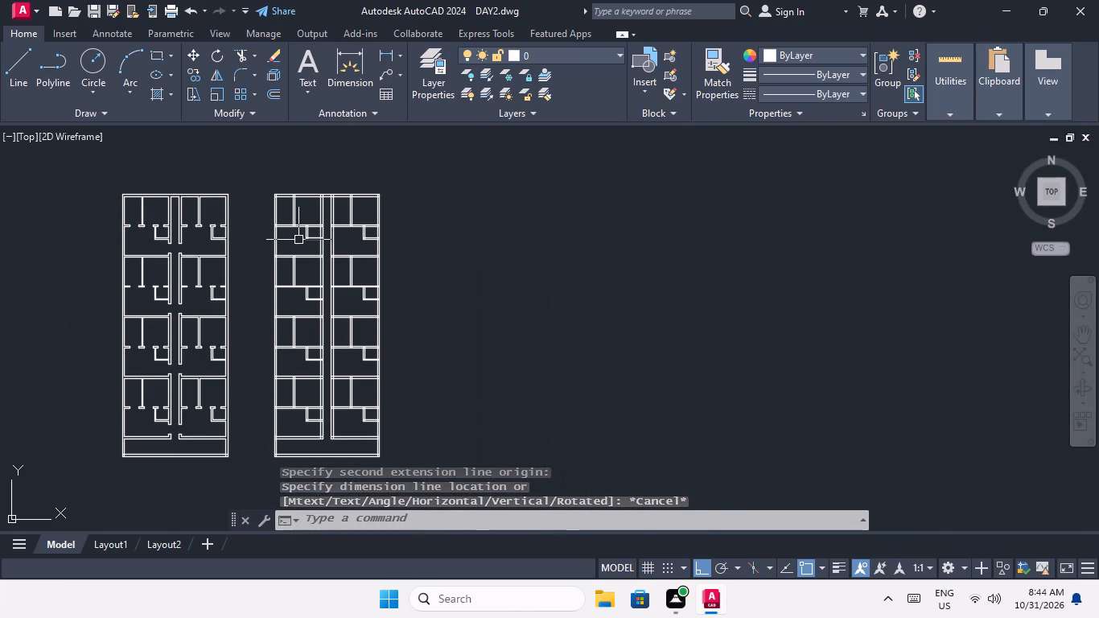
key(Escape)
key(Escape)
key(o)
key(Return)
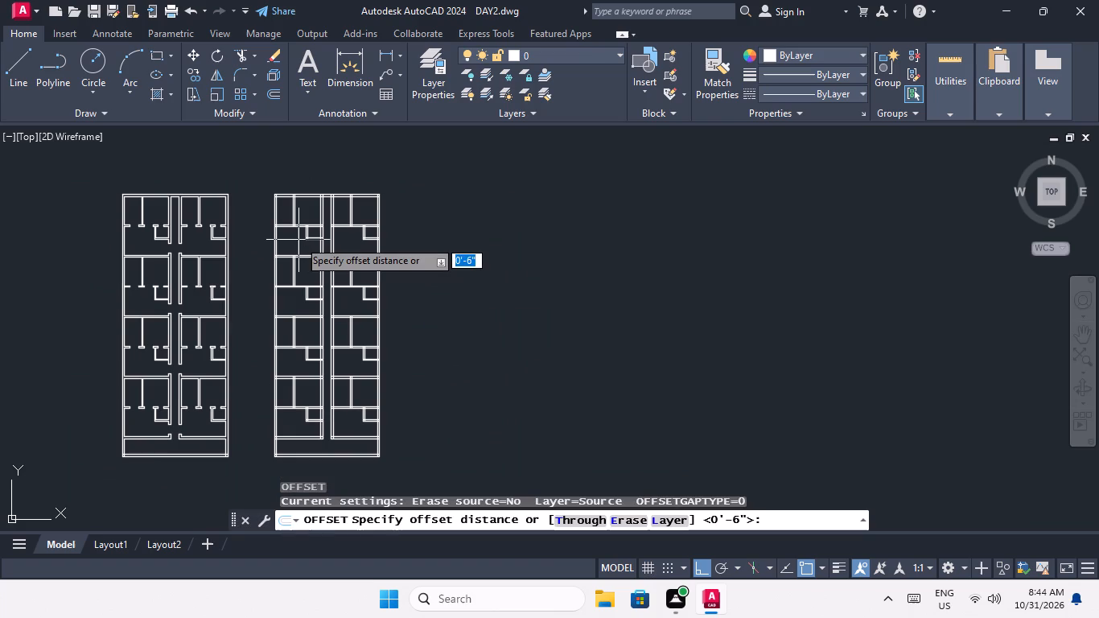
key(1)
key(apostrophe)
key(Return)
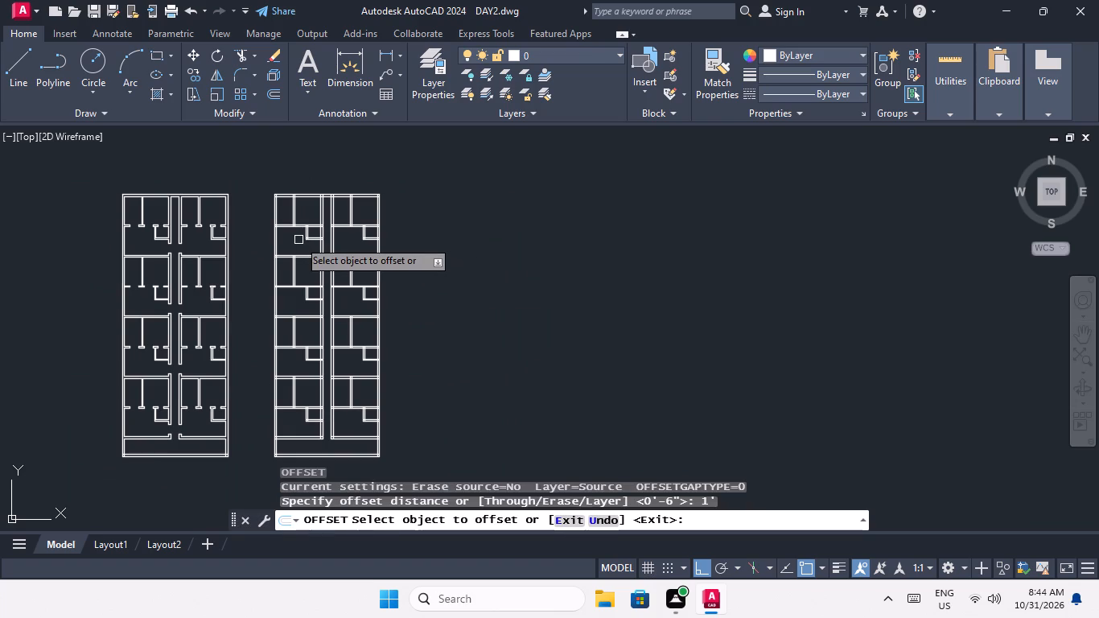
scroll(281, 233, up, 4)
middle_drag(308, 239, 315, 294)
drag(368, 214, 355, 218)
click(320, 225)
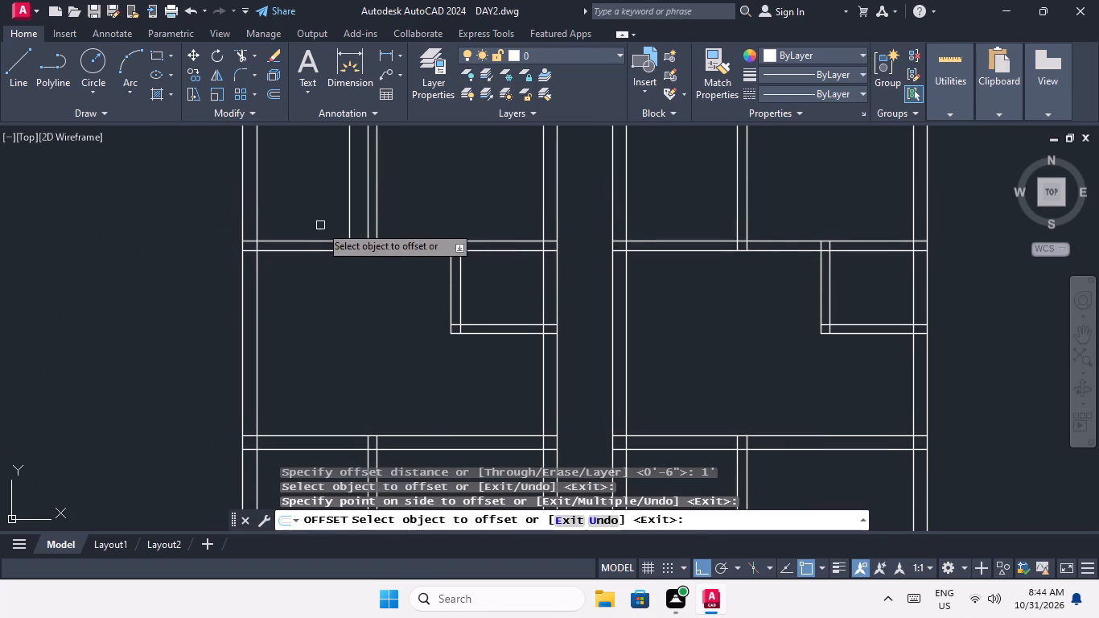
Offset the left line of the next row's partition in the second plan's left half 1' to the left.
scroll(320, 225, down, 4)
scroll(323, 283, up, 5)
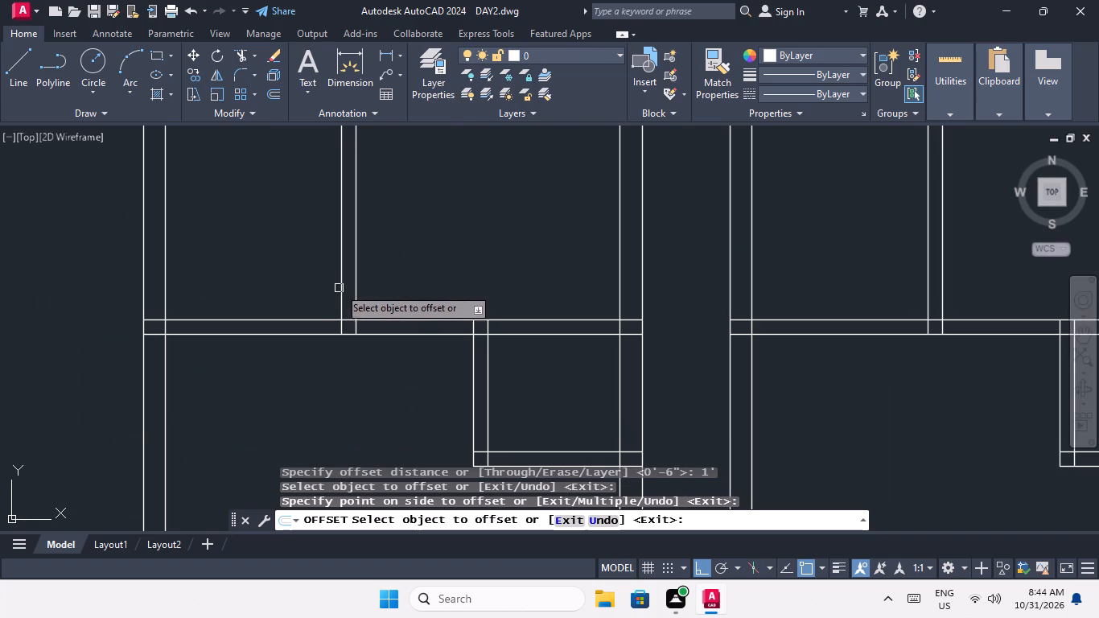
Offset the left line of the vertical partition 1' to the left in the lower three left-hand rooms of the untrimmed plan.
click(340, 282)
click(307, 297)
scroll(305, 263, down, 4)
scroll(311, 360, up, 3)
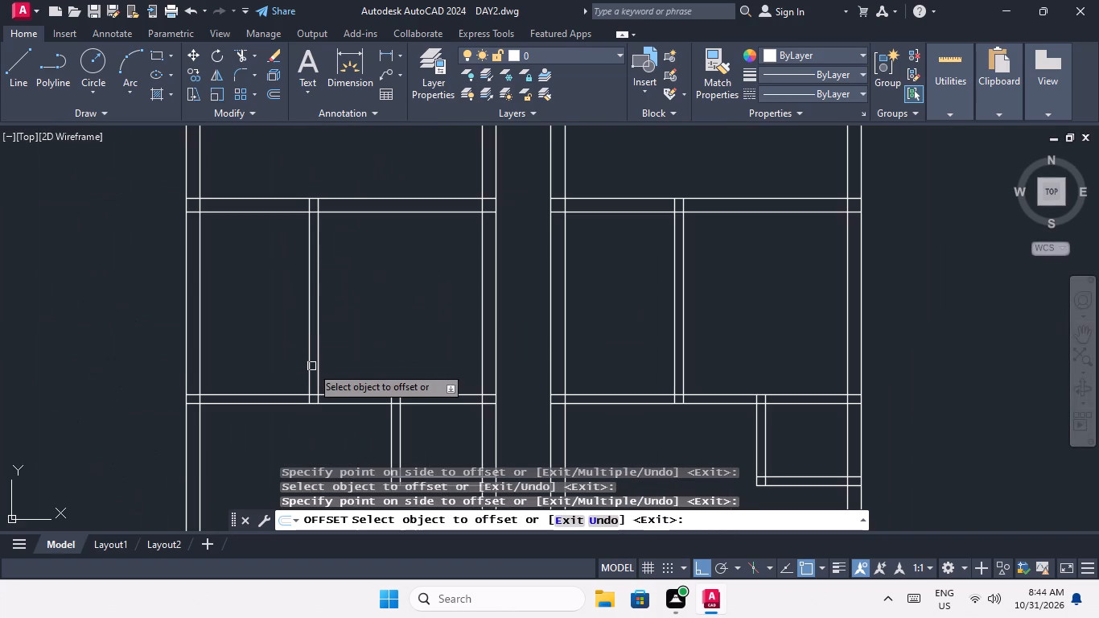
click(310, 366)
click(280, 373)
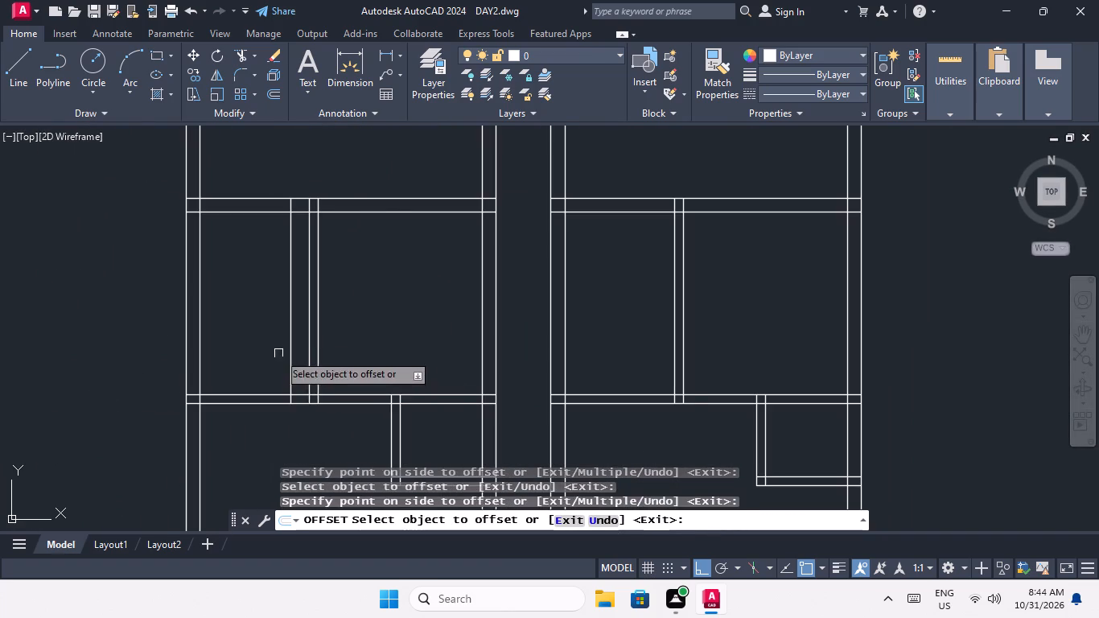
scroll(279, 340, down, 3)
middle_drag(285, 431, 284, 326)
scroll(286, 331, down, 1)
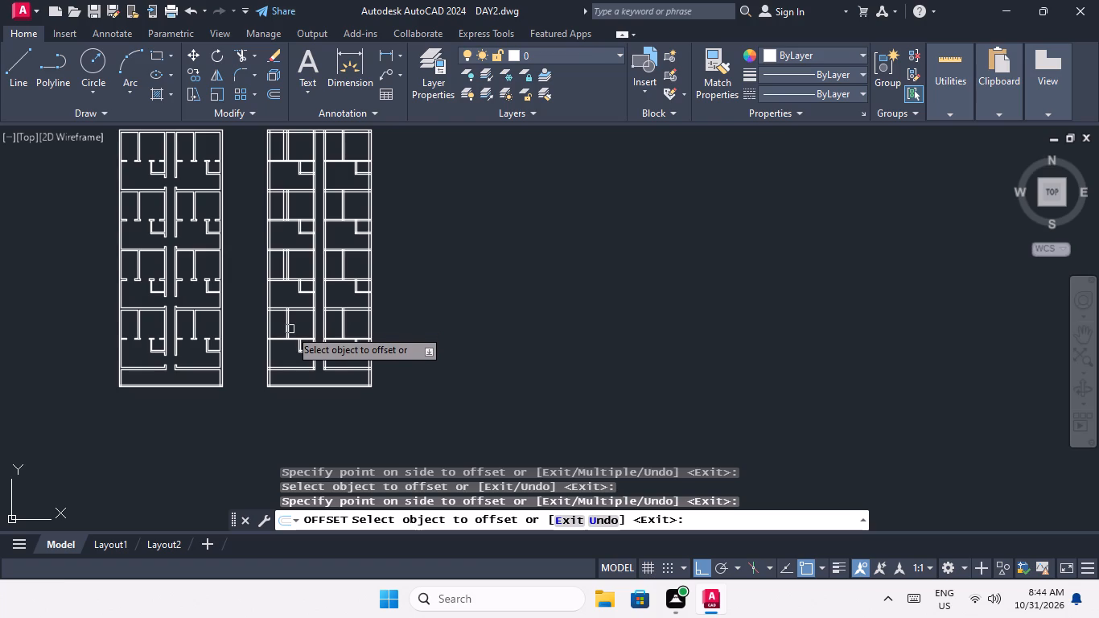
scroll(289, 335, up, 3)
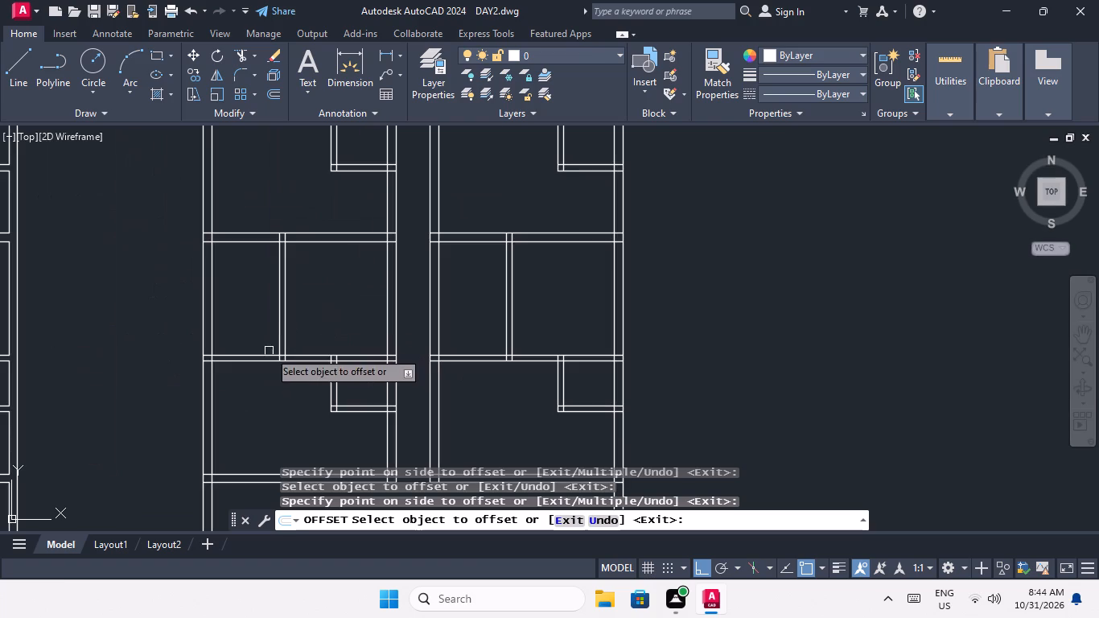
scroll(270, 338, up, 2)
click(290, 328)
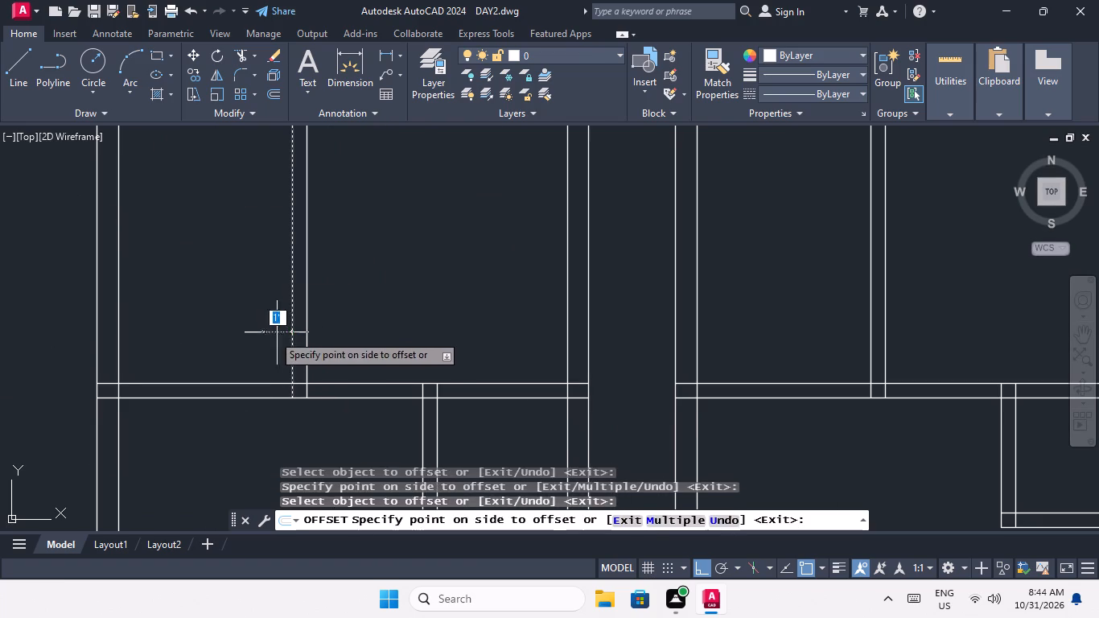
click(258, 337)
Offset the partition's left line 1' to the left in the upper two right-hand rooms of the same plan.
scroll(255, 303, down, 4)
middle_drag(255, 330, 241, 377)
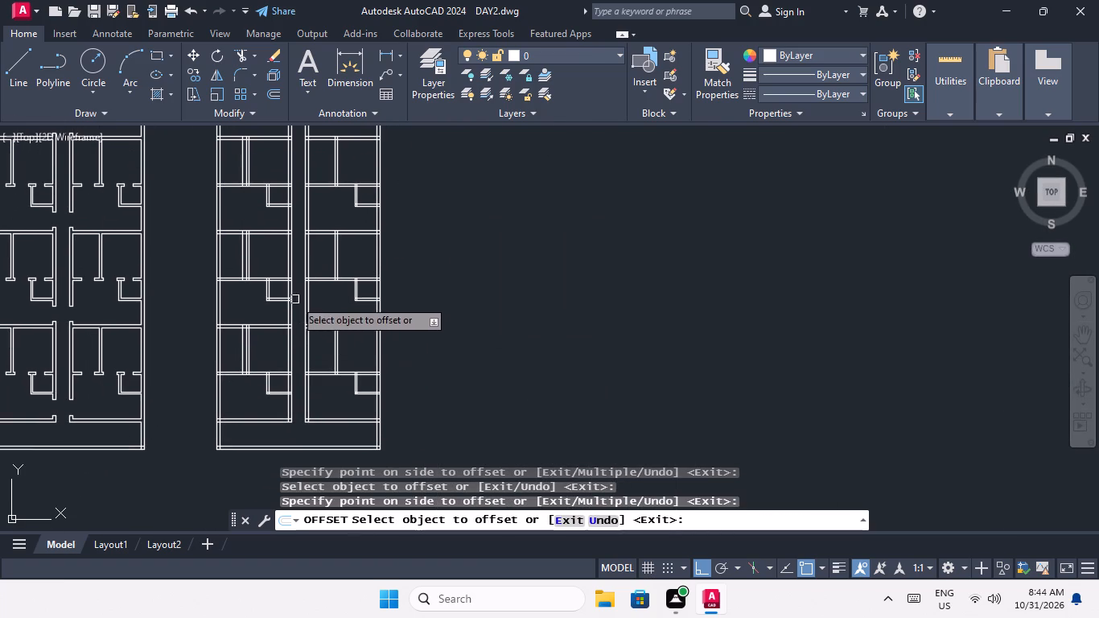
middle_drag(340, 312, 332, 397)
middle_drag(320, 241, 323, 324)
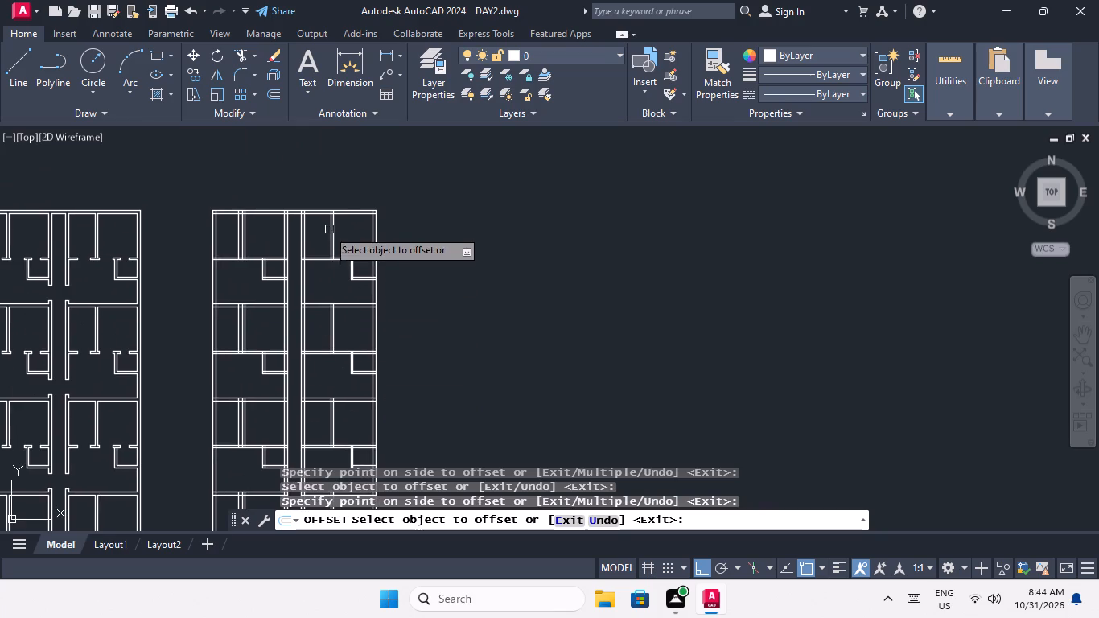
scroll(325, 237, up, 3)
click(347, 290)
click(325, 292)
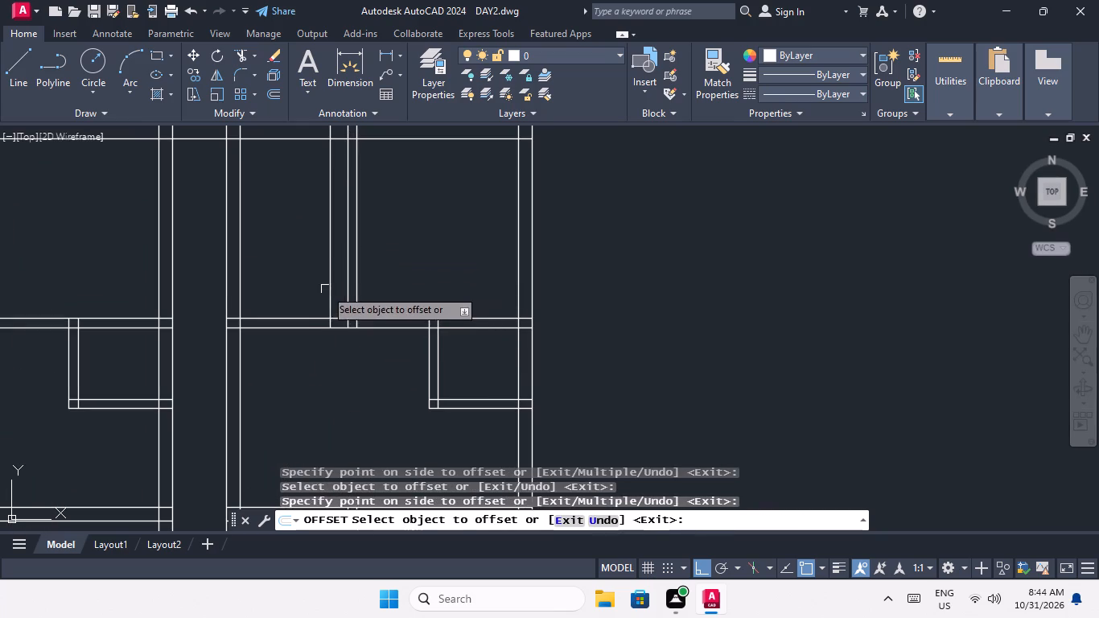
scroll(324, 274, down, 3)
middle_drag(319, 325, 319, 208)
scroll(326, 262, up, 2)
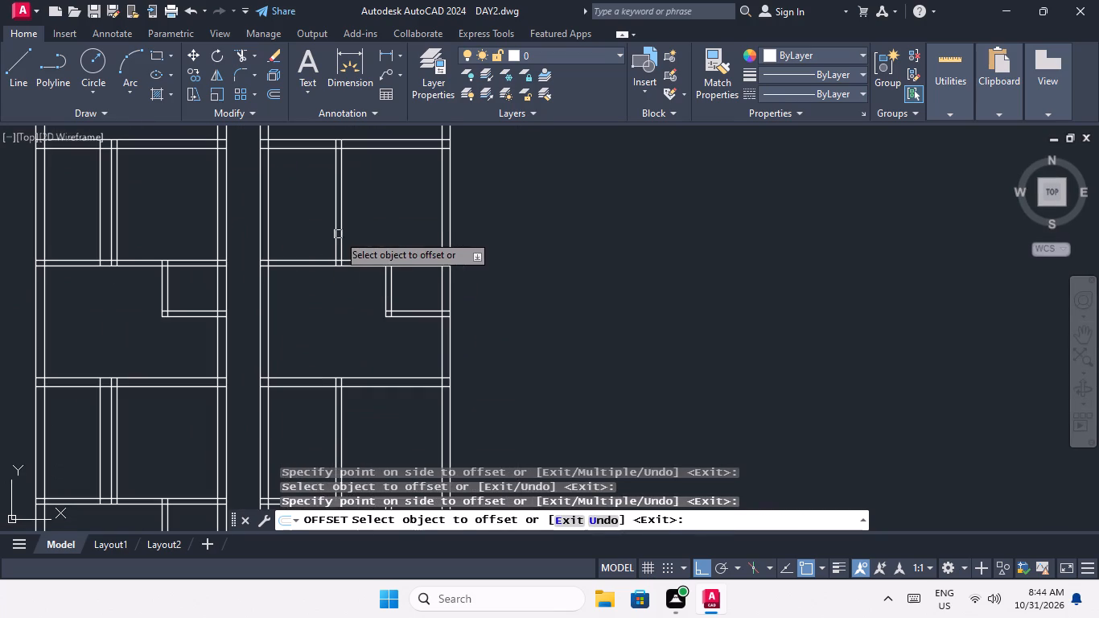
scroll(332, 241, up, 3)
drag(338, 229, 324, 230)
click(241, 254)
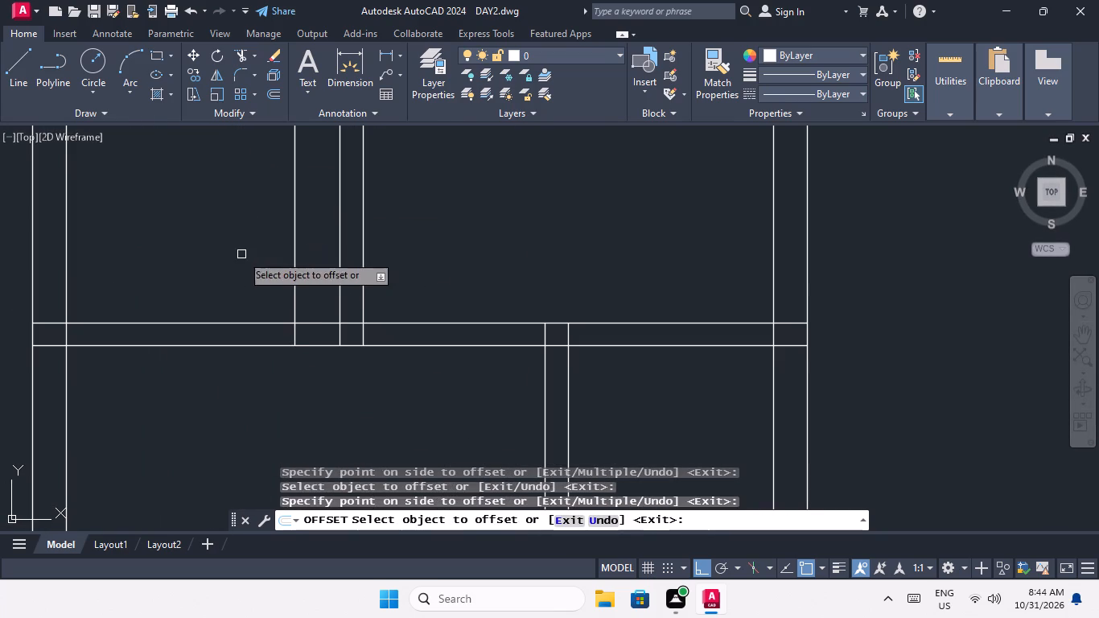
Offset the partition's left line 1' to the left in the lower two right-hand rooms, and end the offset.
scroll(241, 252, down, 5)
scroll(243, 366, up, 3)
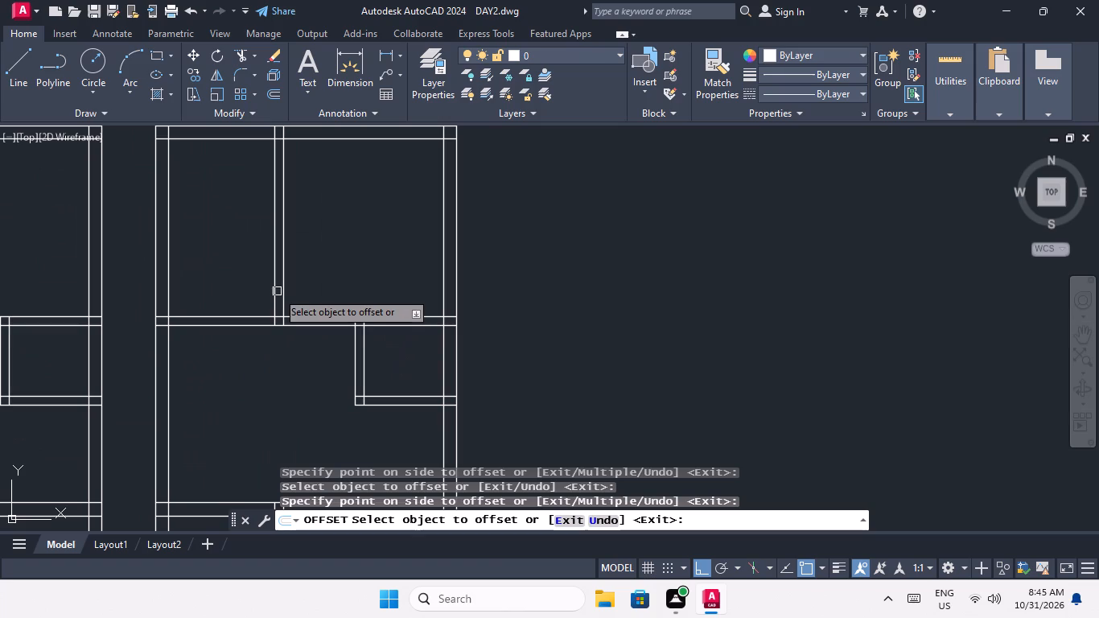
drag(273, 294, 255, 306)
click(215, 327)
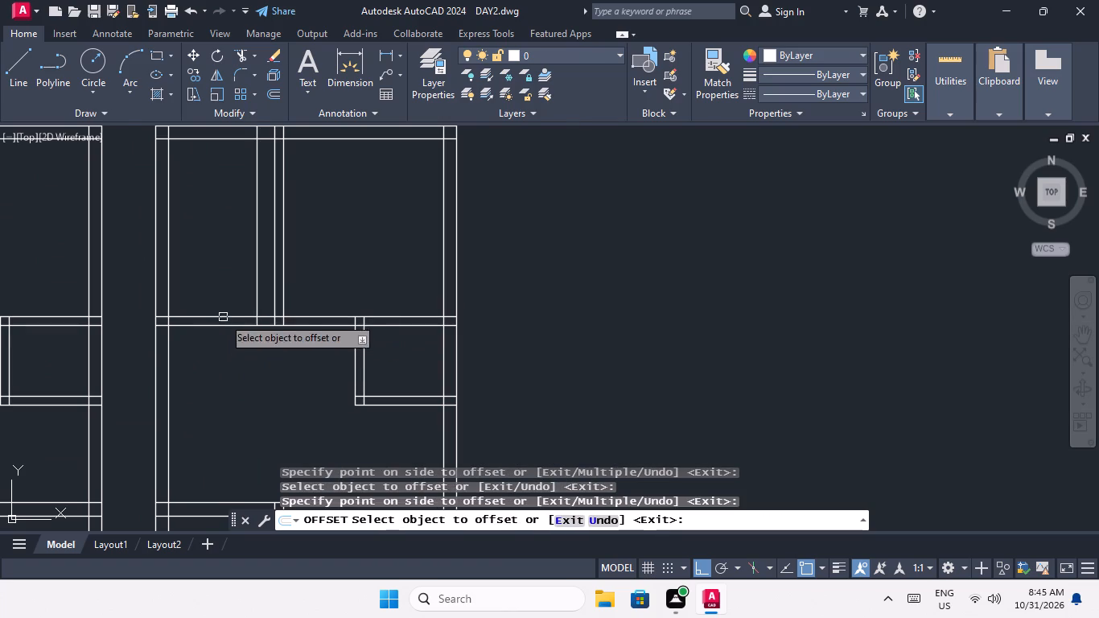
scroll(228, 307, down, 3)
scroll(234, 412, up, 5)
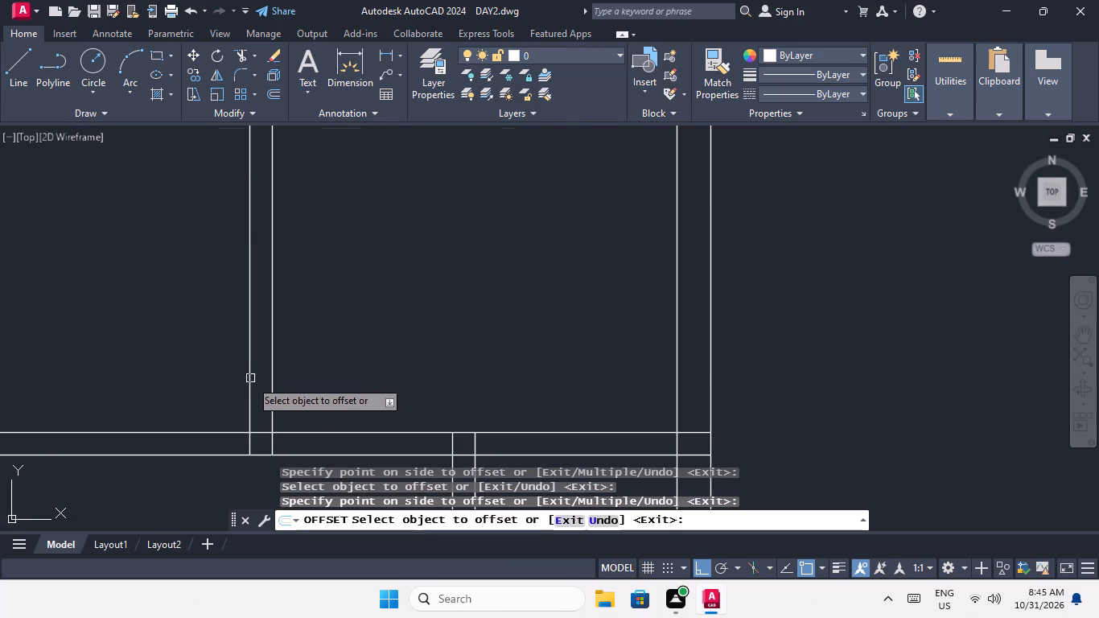
click(247, 384)
click(220, 387)
scroll(217, 362, down, 5)
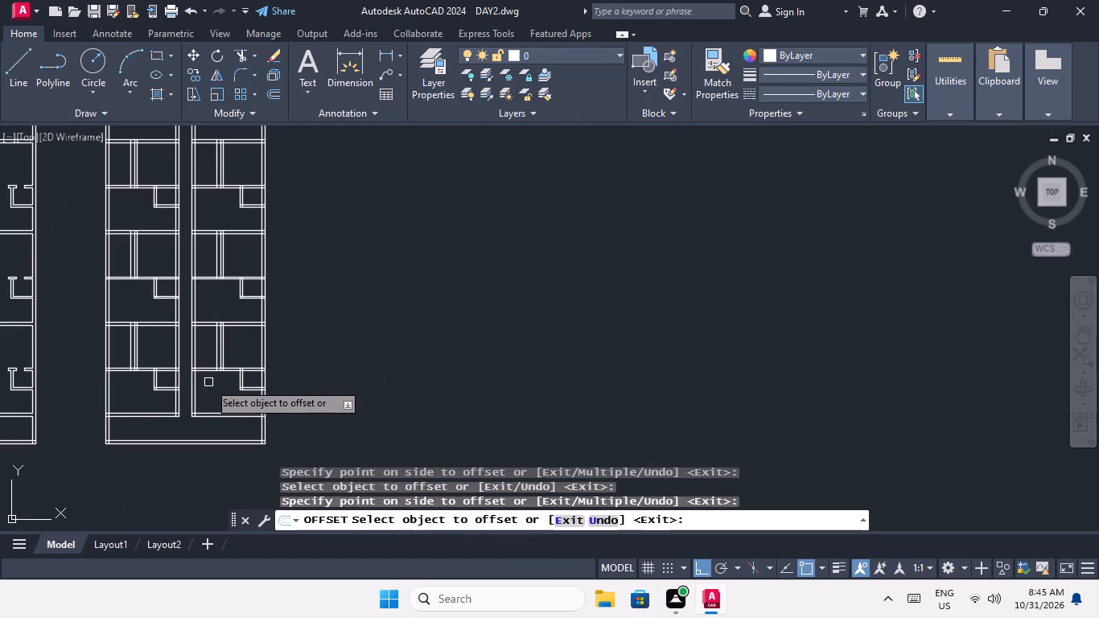
key(Escape)
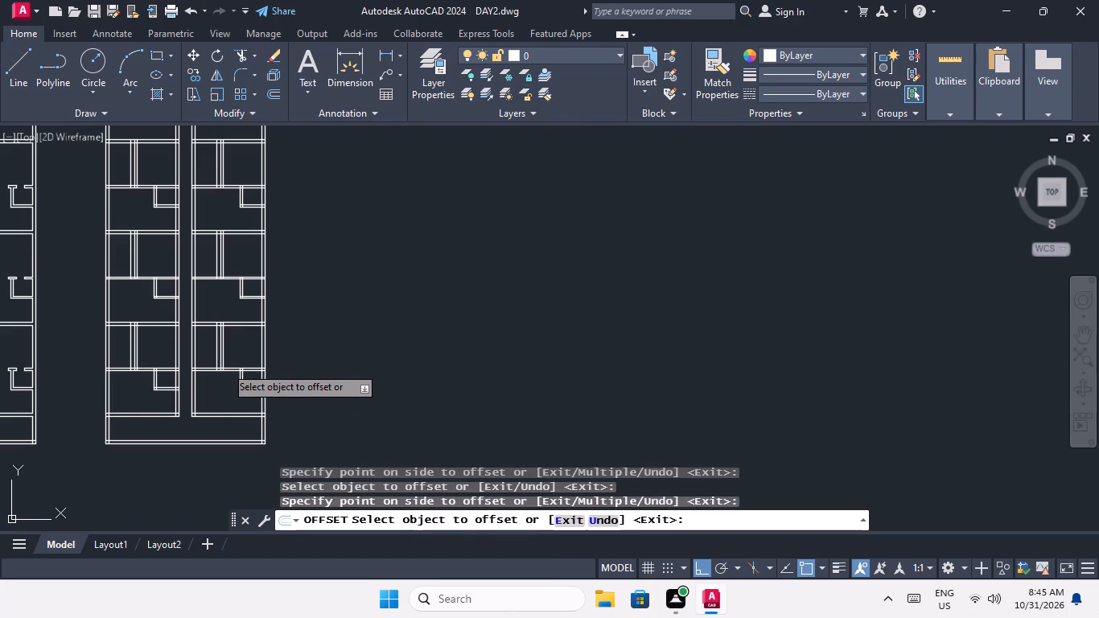
key(Escape)
Offset the new 1' lines by 3' to the left in both bottom-row rooms to mark the door width.
key(o)
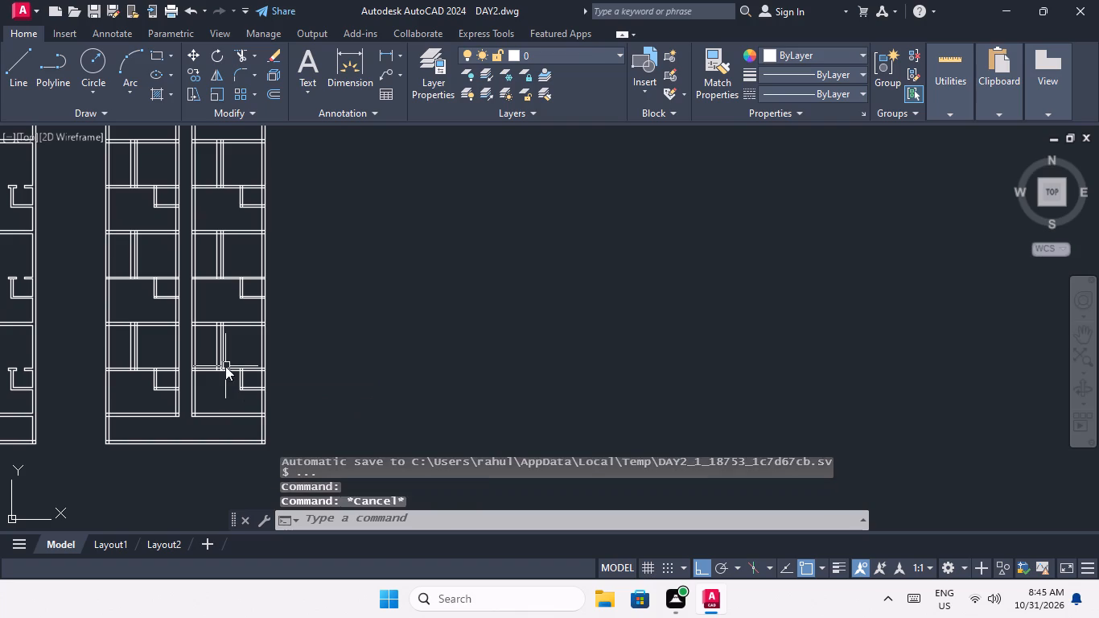
key(Return)
text(3')
key(Return)
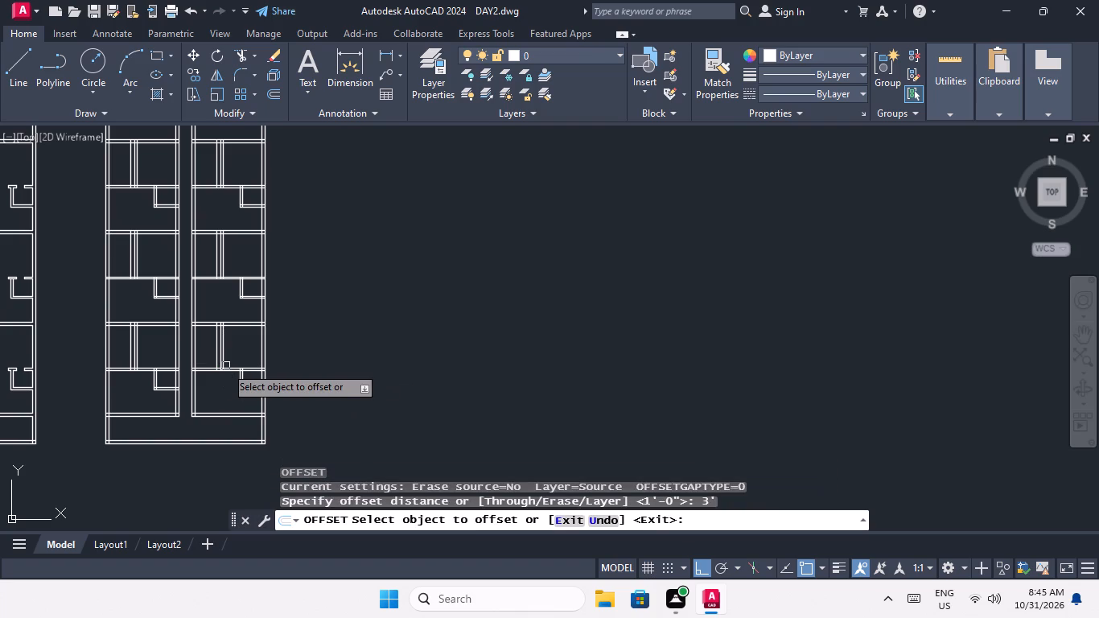
scroll(132, 376, up, 3)
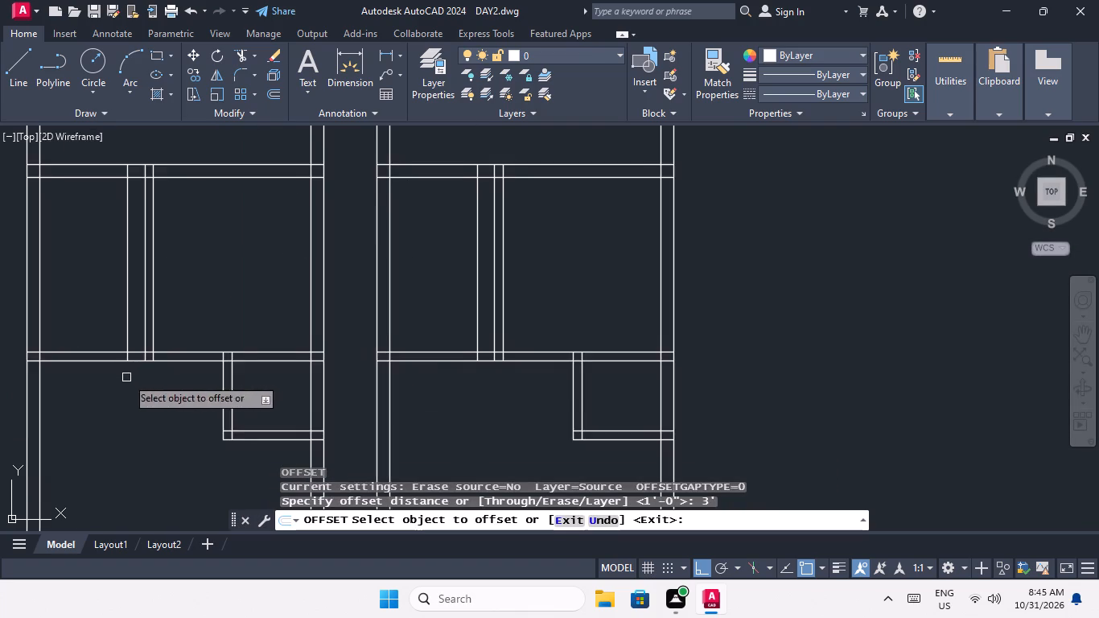
middle_drag(126, 378, 272, 361)
scroll(266, 356, up, 1)
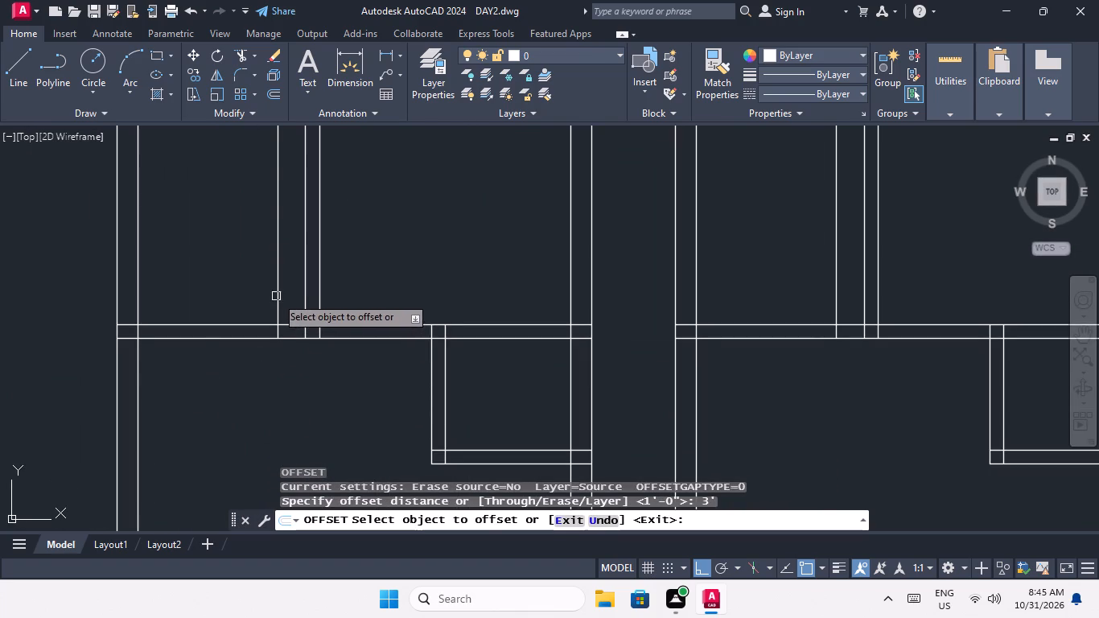
drag(276, 296, 256, 307)
click(217, 324)
scroll(214, 282, down, 3)
scroll(360, 290, up, 3)
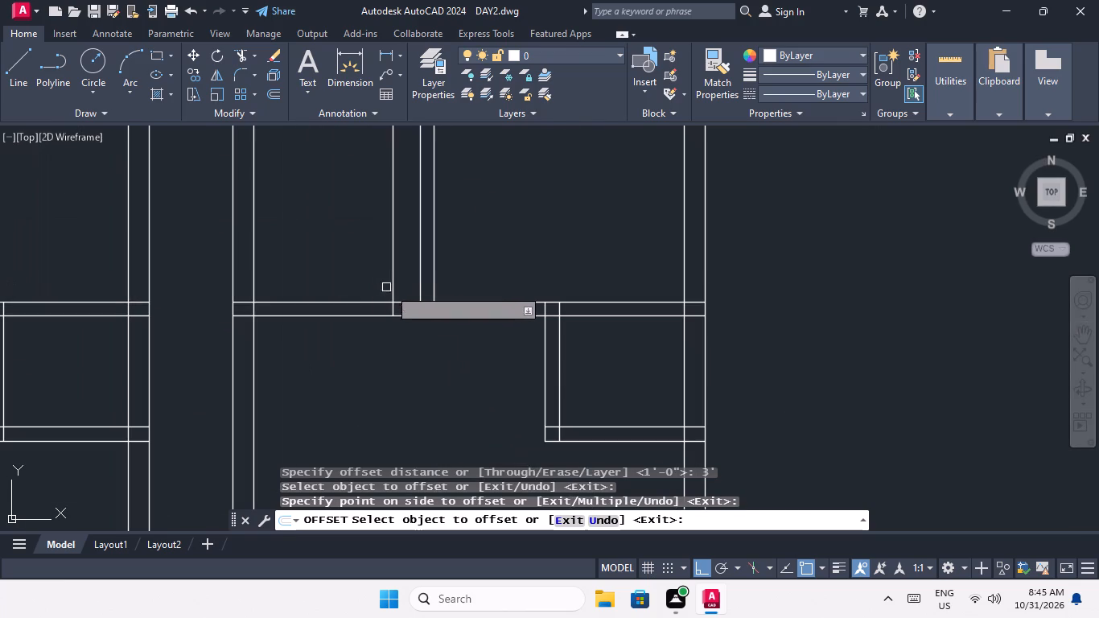
drag(393, 282, 346, 307)
click(319, 315)
Offset the 1' door lines by 3' to the left in both rooms of the second row from the bottom.
scroll(318, 317, down, 3)
middle_drag(318, 325, 321, 438)
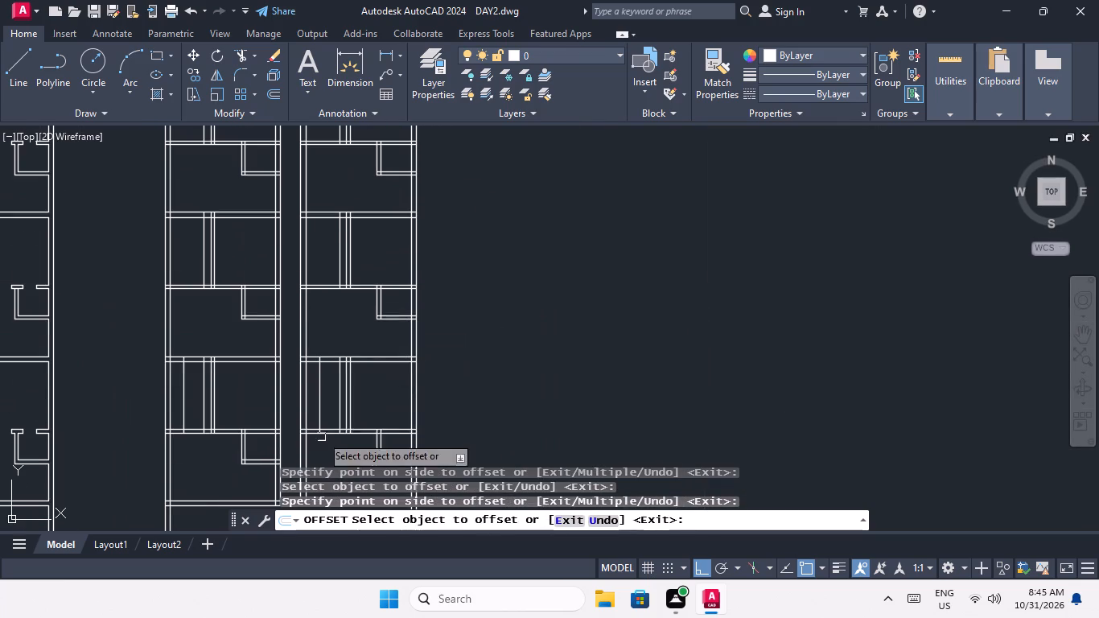
scroll(187, 243, up, 4)
scroll(241, 320, down, 3)
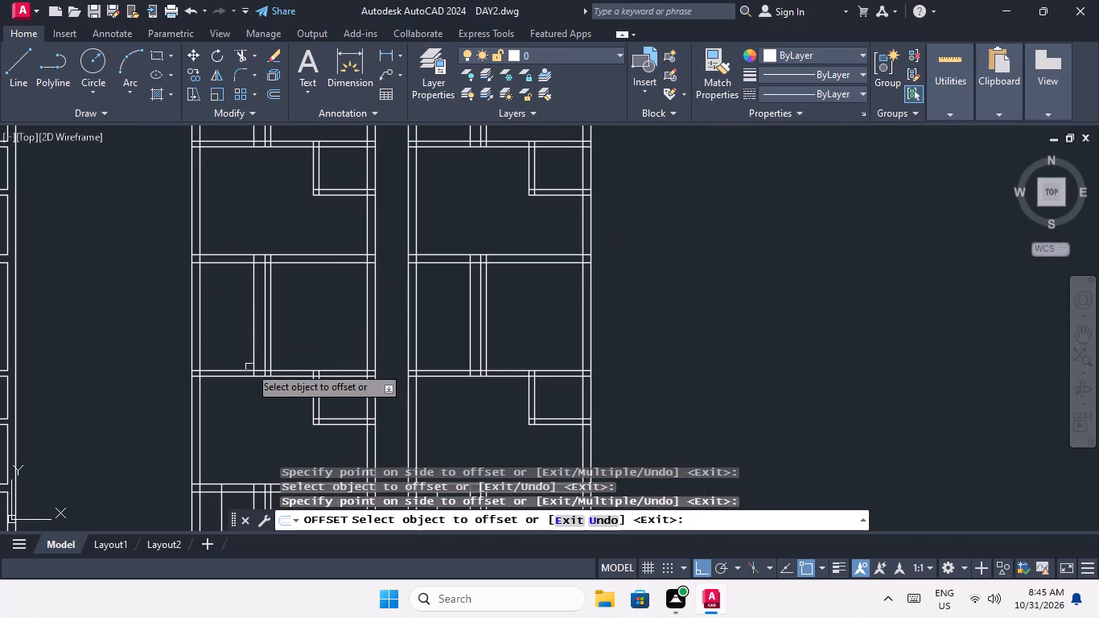
drag(253, 344, 245, 355)
click(198, 376)
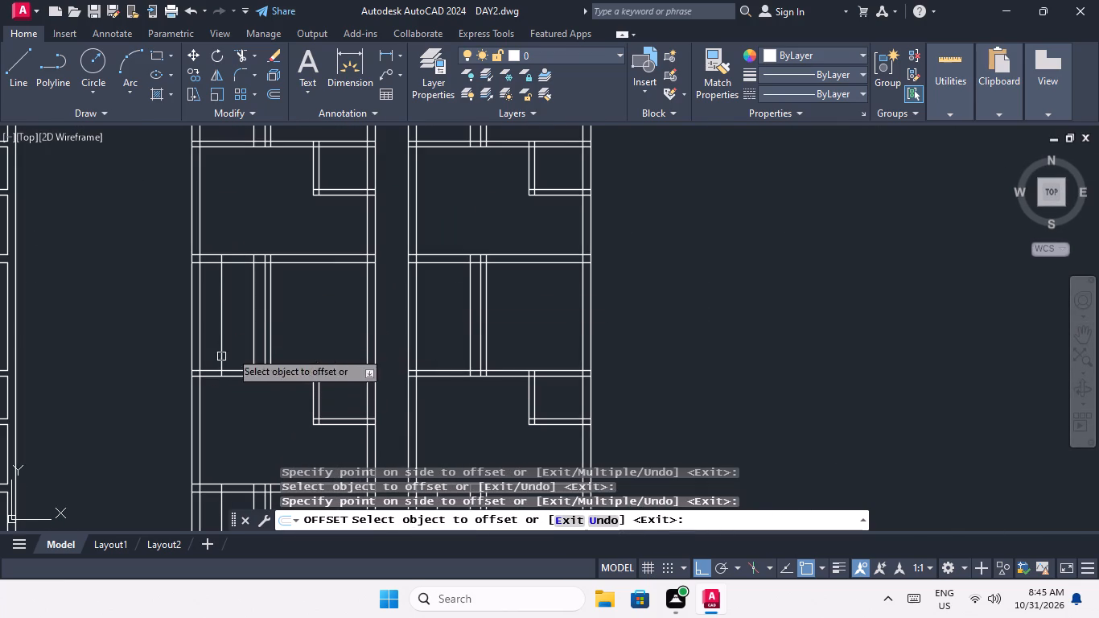
scroll(497, 379, up, 3)
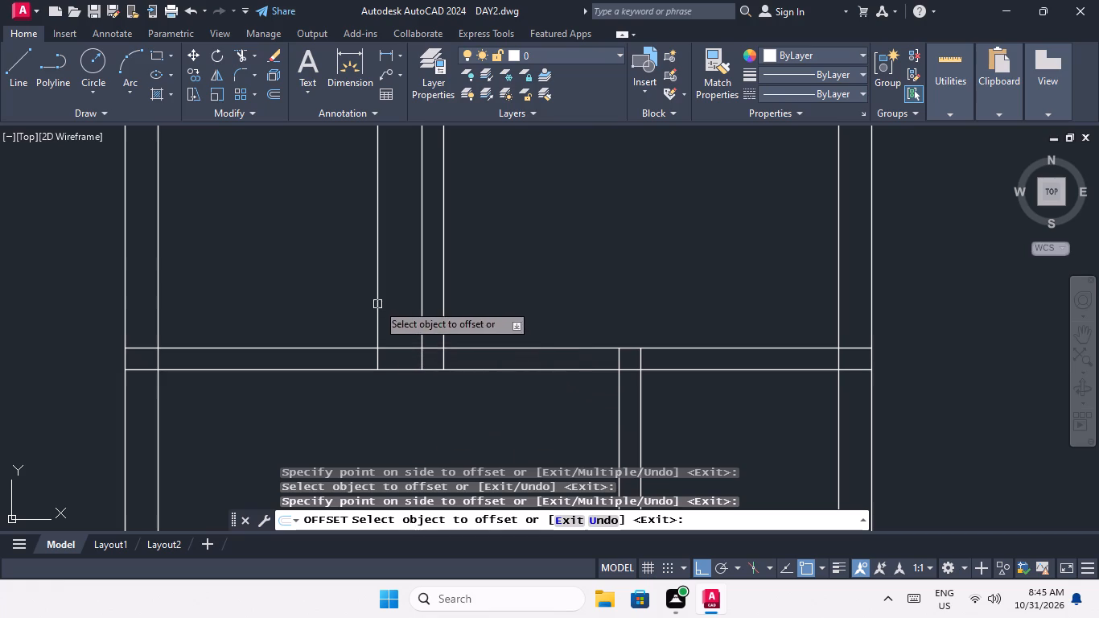
drag(377, 301, 367, 309)
click(290, 352)
Offset the 1' door lines by 3' to the left in both rooms of the third row from the bottom.
scroll(290, 352, down, 4)
middle_drag(301, 364, 324, 431)
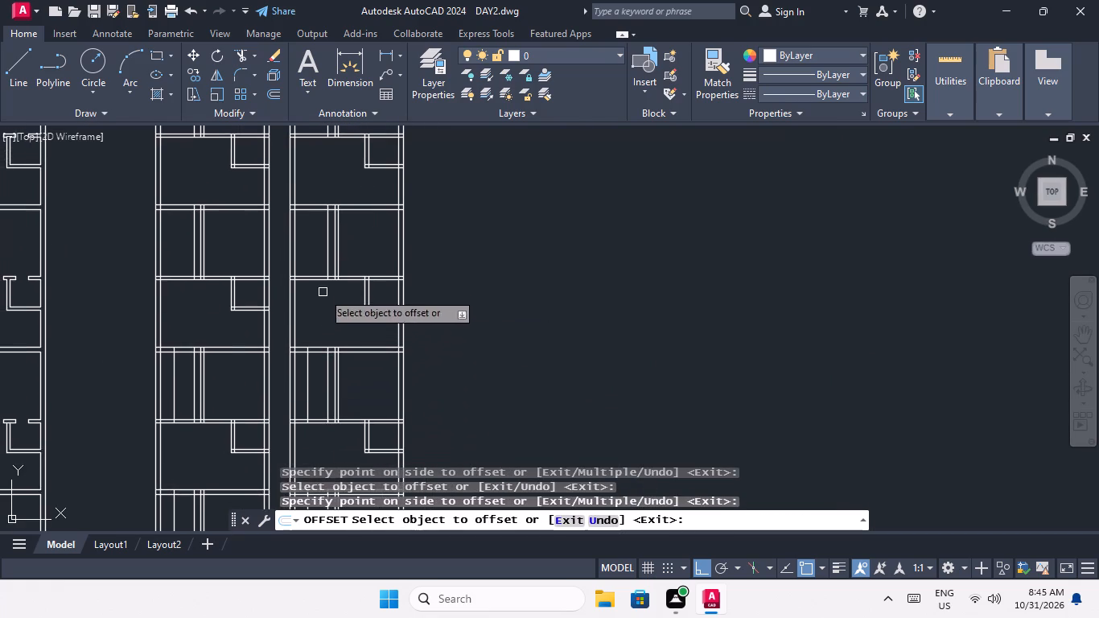
scroll(323, 278, up, 4)
drag(352, 244, 323, 262)
click(239, 295)
scroll(239, 304, down, 3)
middle_drag(245, 335, 301, 442)
scroll(297, 435, down, 1)
middle_drag(301, 442, 315, 463)
scroll(127, 450, up, 3)
middle_drag(119, 388, 134, 388)
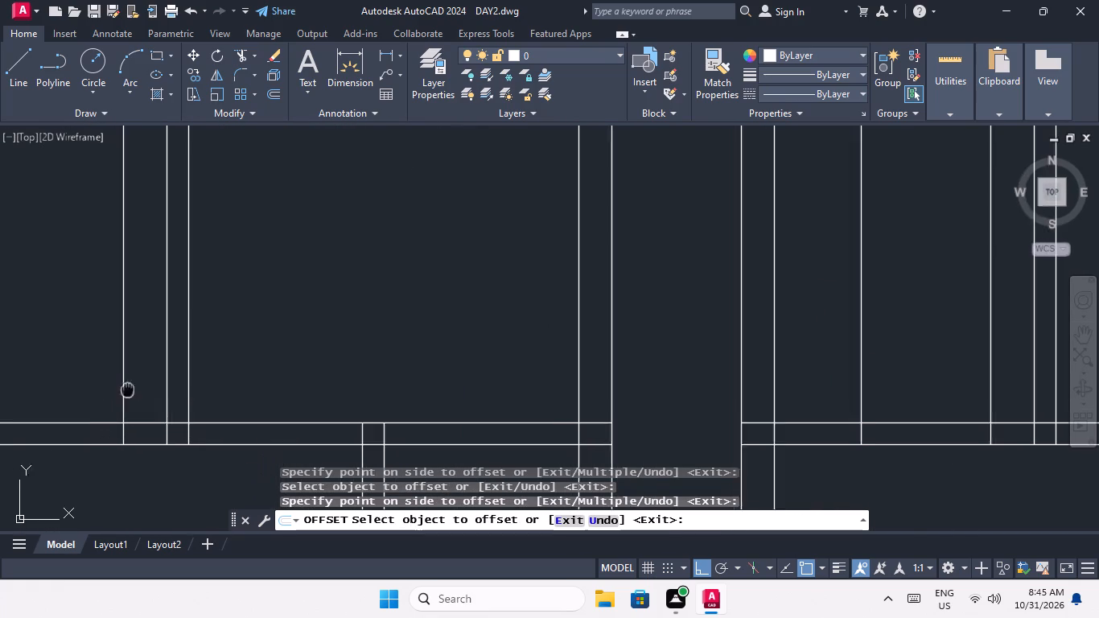
middle_drag(134, 388, 269, 375)
drag(264, 369, 209, 389)
click(148, 399)
Offset the 1' door lines by 3' to the left in both top-row rooms, and end the offset.
scroll(150, 396, down, 5)
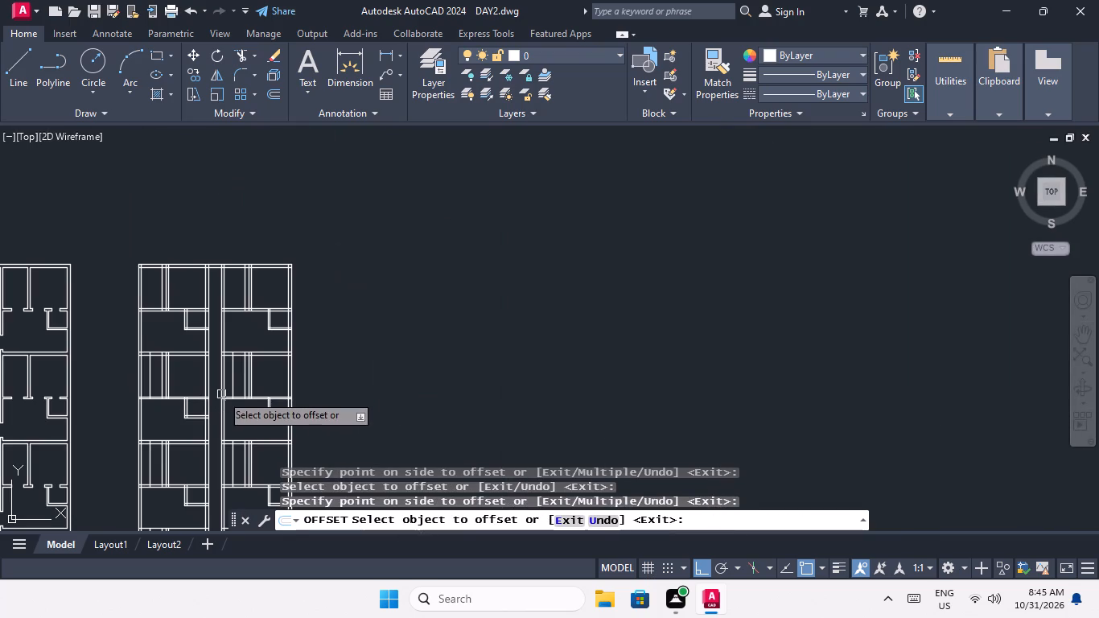
scroll(233, 274, up, 4)
middle_drag(272, 375, 271, 223)
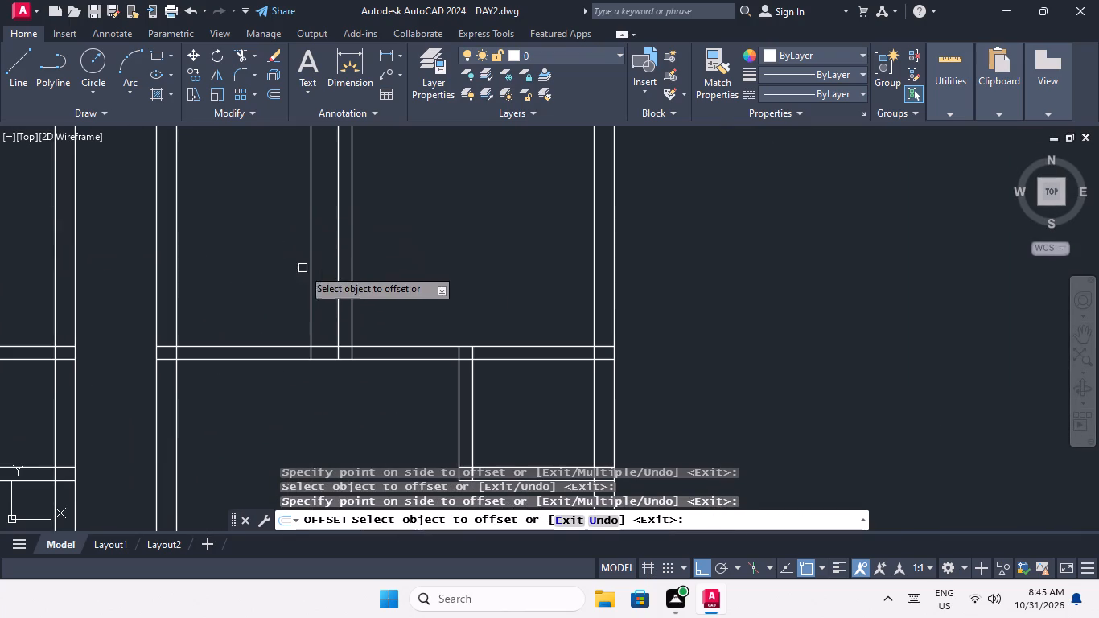
click(310, 303)
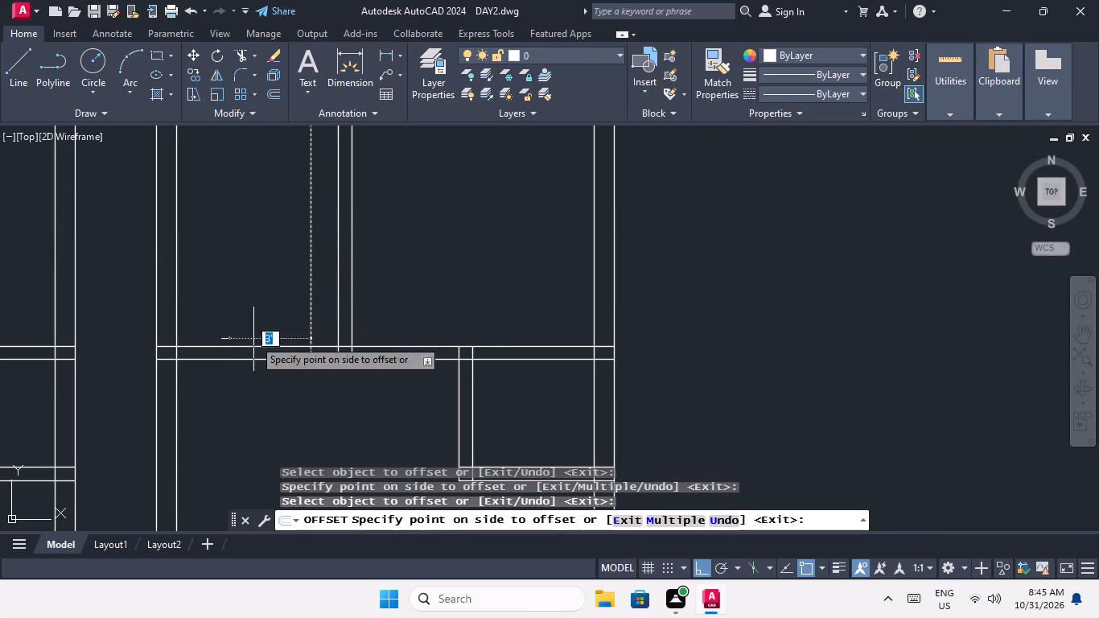
click(249, 341)
scroll(251, 336, down, 4)
middle_drag(253, 356, 318, 373)
scroll(238, 343, up, 4)
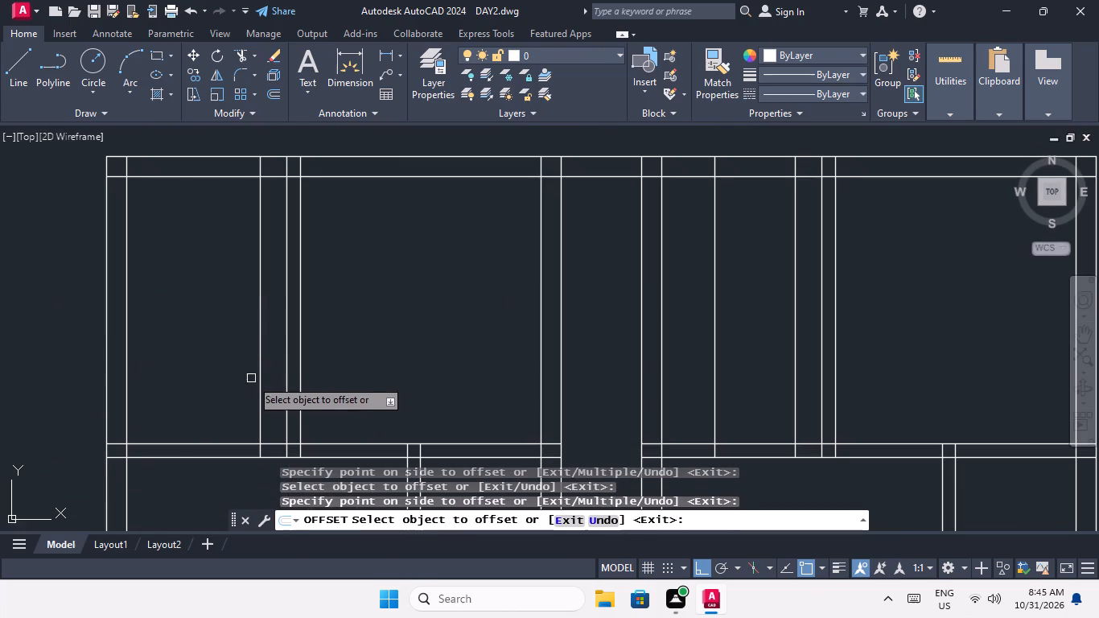
click(262, 377)
click(191, 406)
scroll(193, 378, down, 3)
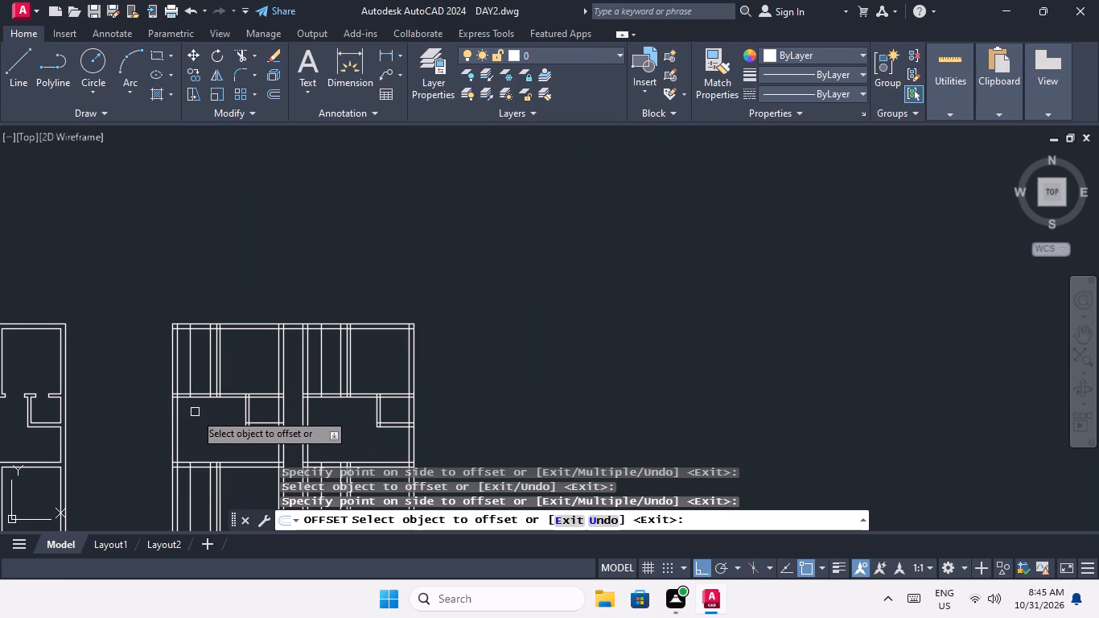
key(Escape)
key(Escape)
key(Escape)
Trim the two door lines above the wall in the top-row room of the left column, keeping only the pieces inside the wall.
text(TR)
key(space)
key(space)
scroll(186, 410, up, 4)
middle_drag(229, 396, 221, 391)
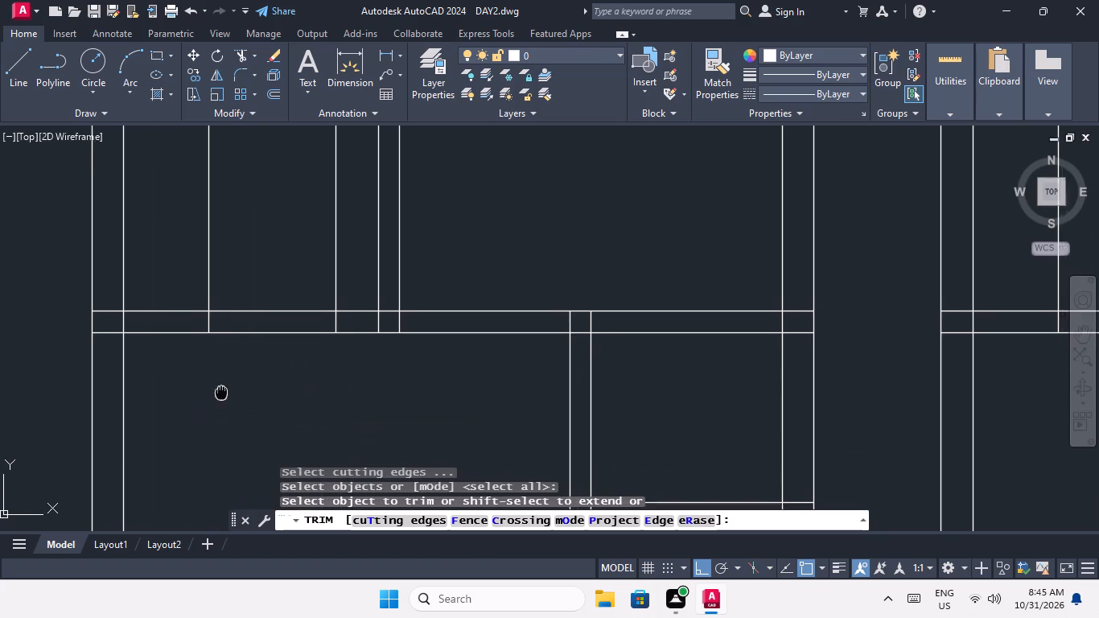
middle_drag(221, 391, 166, 323)
scroll(169, 314, up, 1)
middle_drag(200, 343, 192, 431)
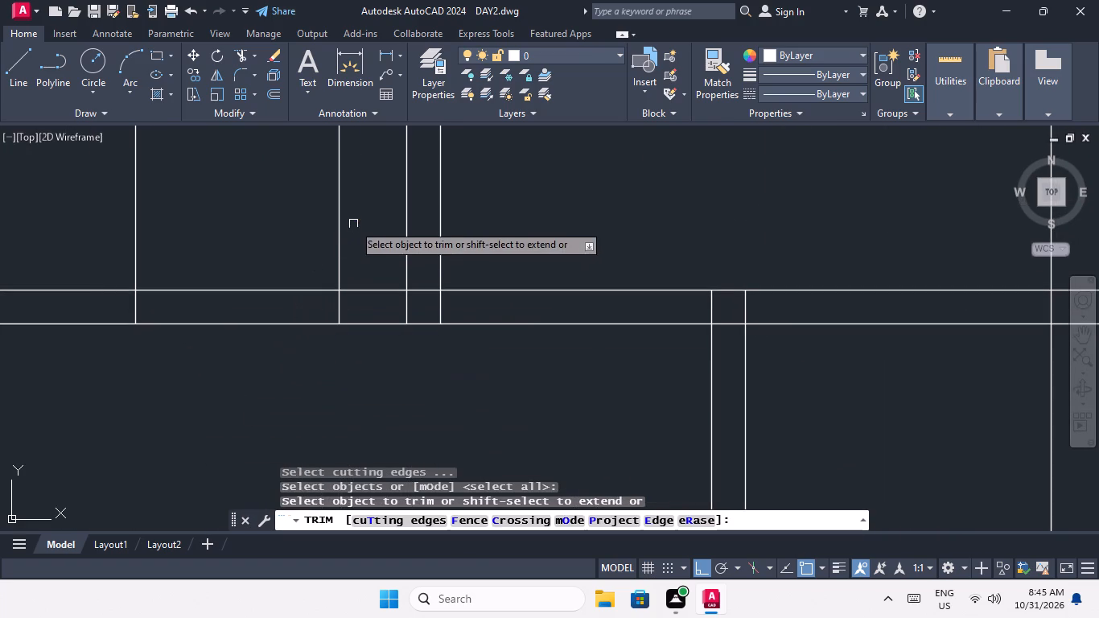
drag(353, 221, 344, 221)
click(114, 212)
Trim the two door lines above the wall in the top-row room of the right column.
scroll(114, 210, down, 5)
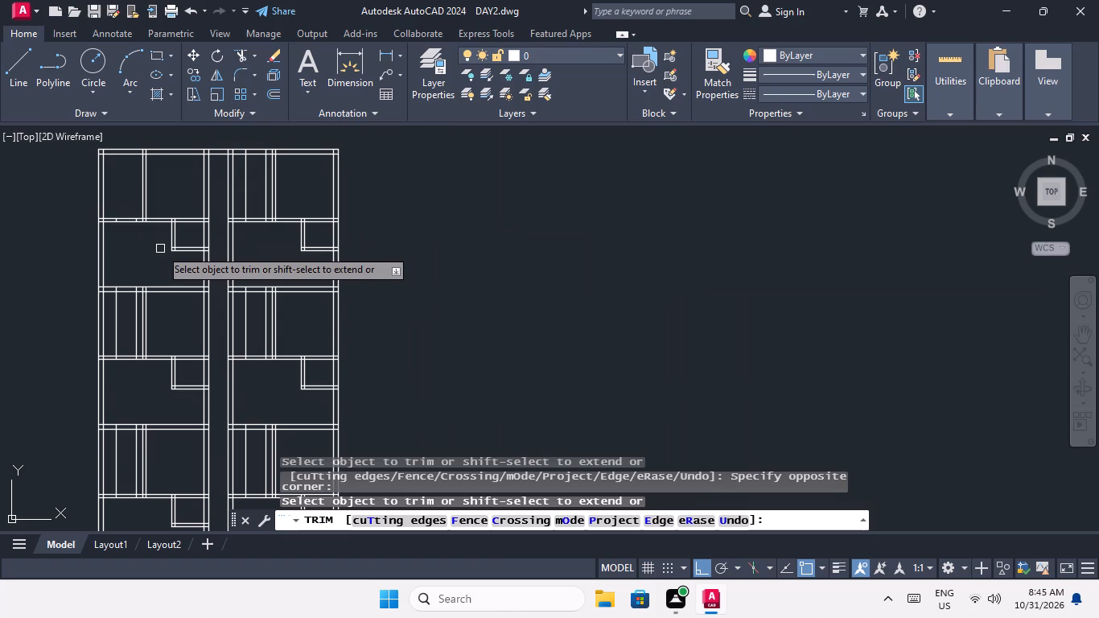
scroll(126, 240, up, 4)
middle_drag(84, 383, 23, 476)
scroll(107, 360, down, 3)
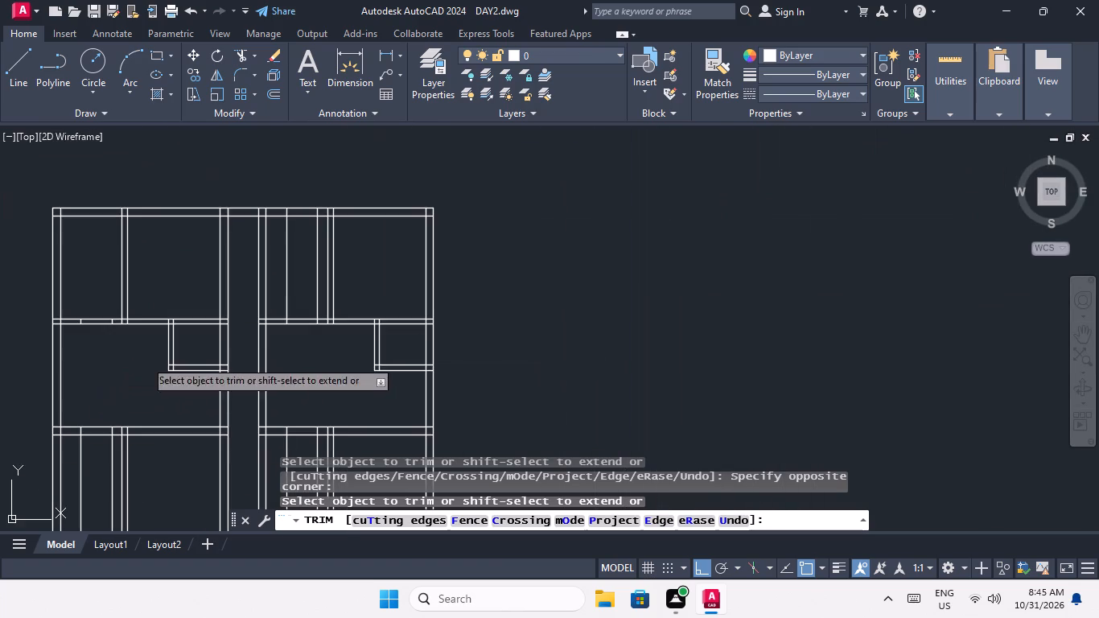
scroll(280, 323, up, 4)
middle_drag(366, 351, 286, 387)
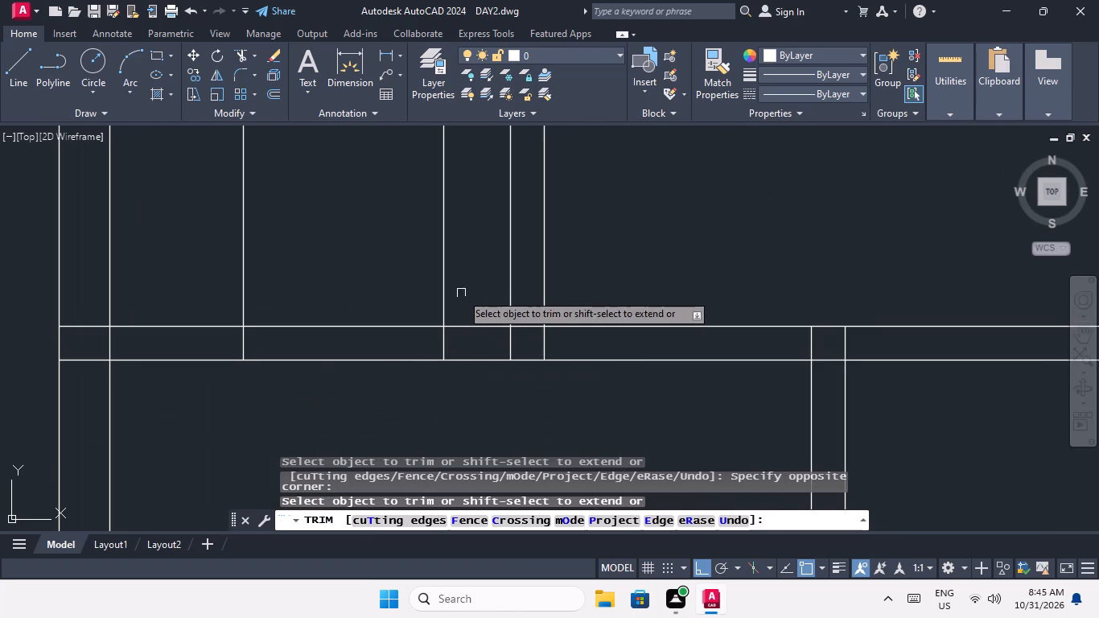
drag(458, 259, 364, 268)
click(171, 246)
Trim the two door lines above the wall in the right-column room of the third row from the bottom.
scroll(186, 235, down, 4)
middle_drag(208, 288, 230, 178)
scroll(249, 382, up, 4)
middle_drag(247, 366, 336, 401)
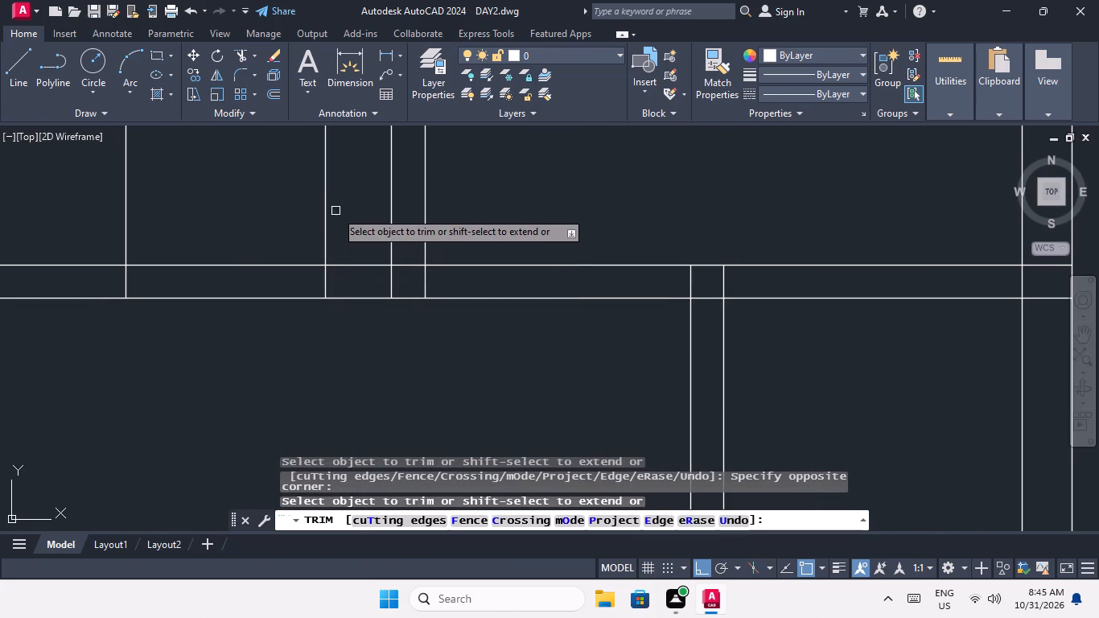
drag(335, 210, 301, 216)
click(114, 208)
Trim the two door lines above the wall in the left-column room of the third row from the bottom.
scroll(142, 197, down, 3)
middle_drag(173, 328, 419, 369)
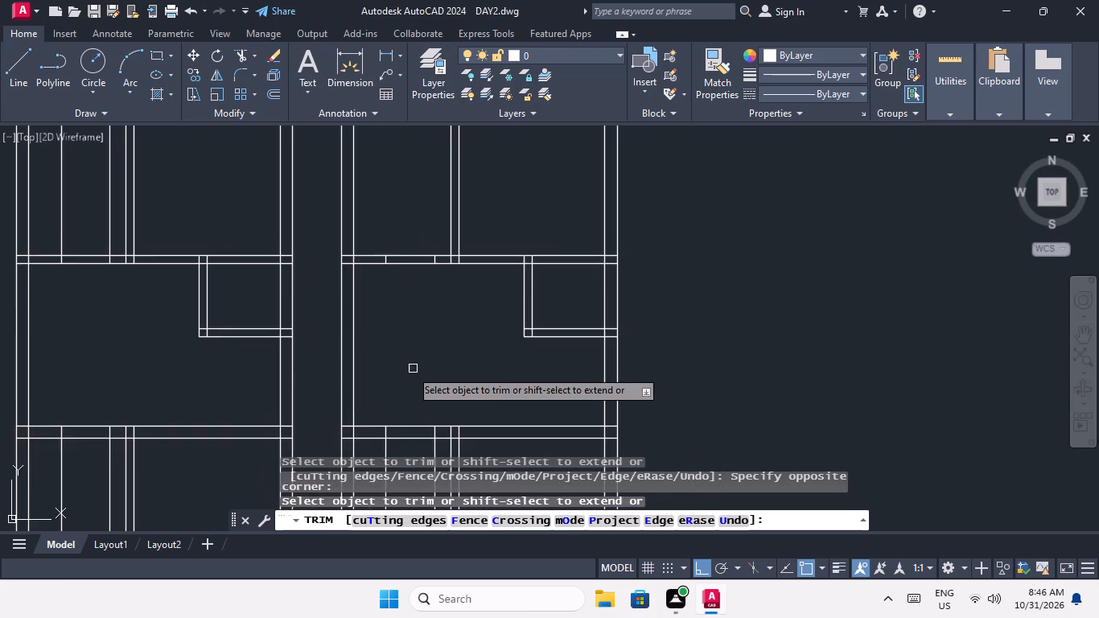
scroll(401, 365, down, 2)
scroll(269, 347, up, 5)
middle_drag(298, 304, 315, 463)
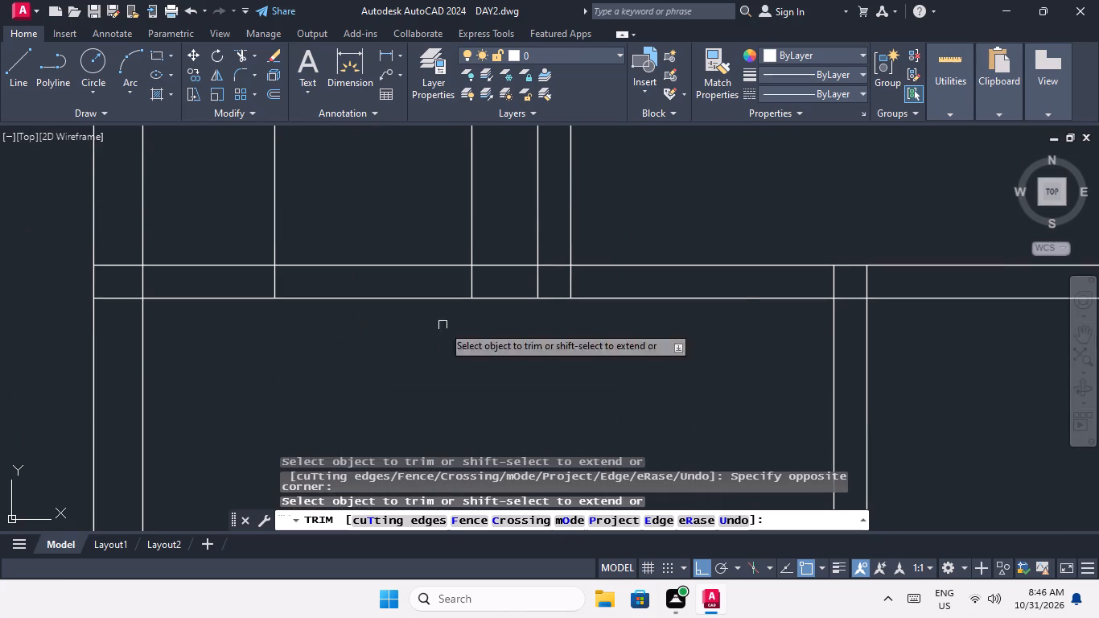
drag(492, 207, 462, 206)
click(208, 203)
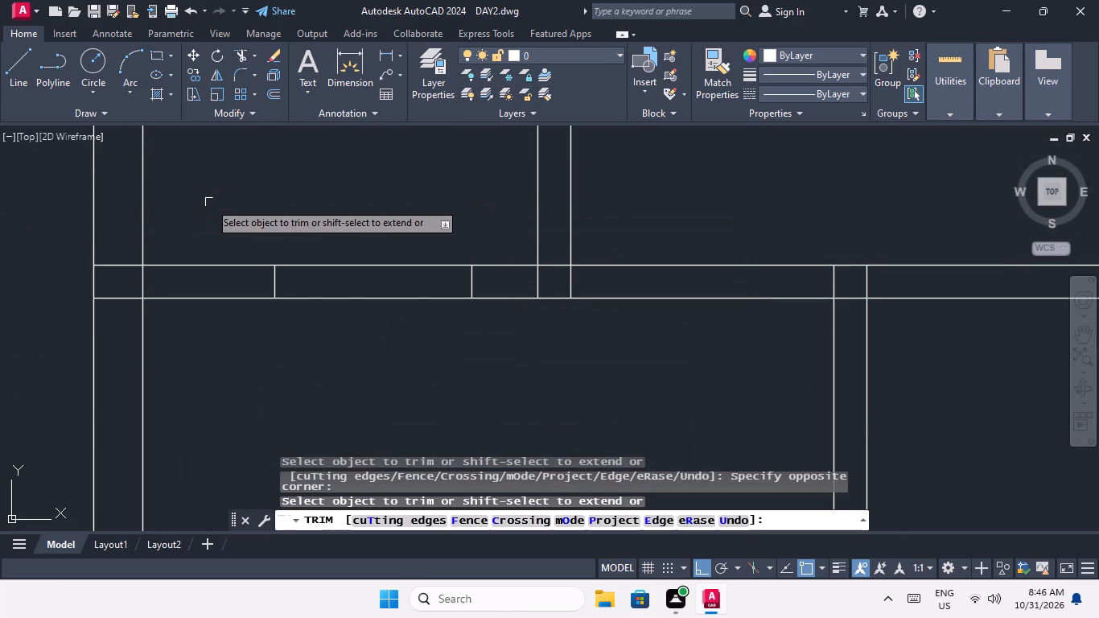
Trim the two door lines above the wall in the left-column room of the second row from the bottom.
scroll(210, 202, down, 3)
middle_drag(287, 346, 301, 336)
scroll(293, 344, up, 1)
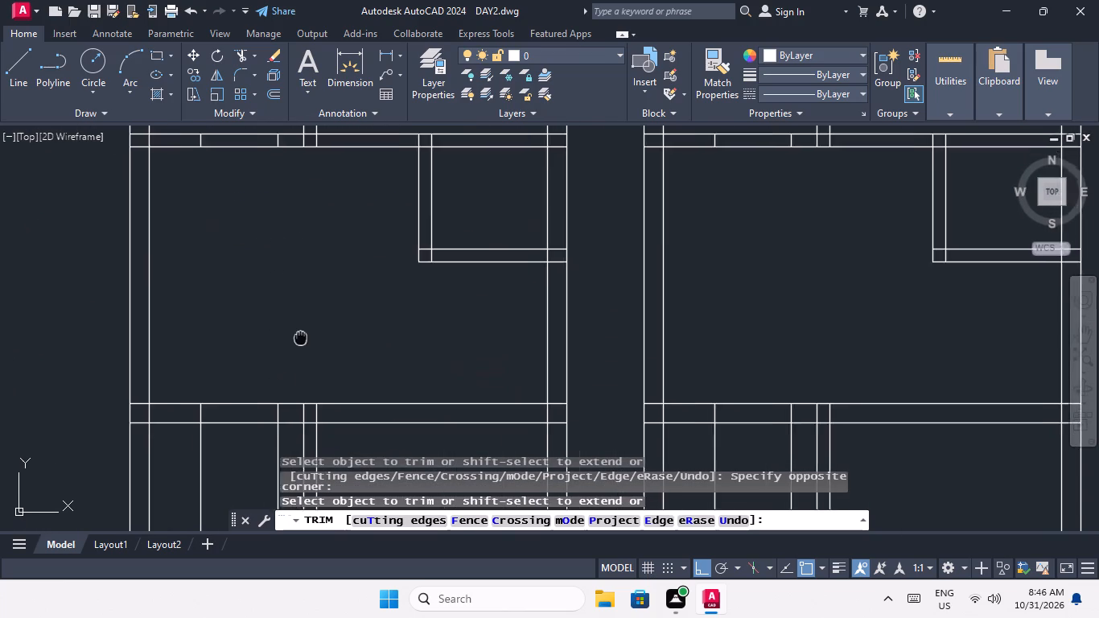
middle_drag(301, 336, 312, 165)
middle_drag(398, 329, 434, 172)
scroll(302, 360, up, 1)
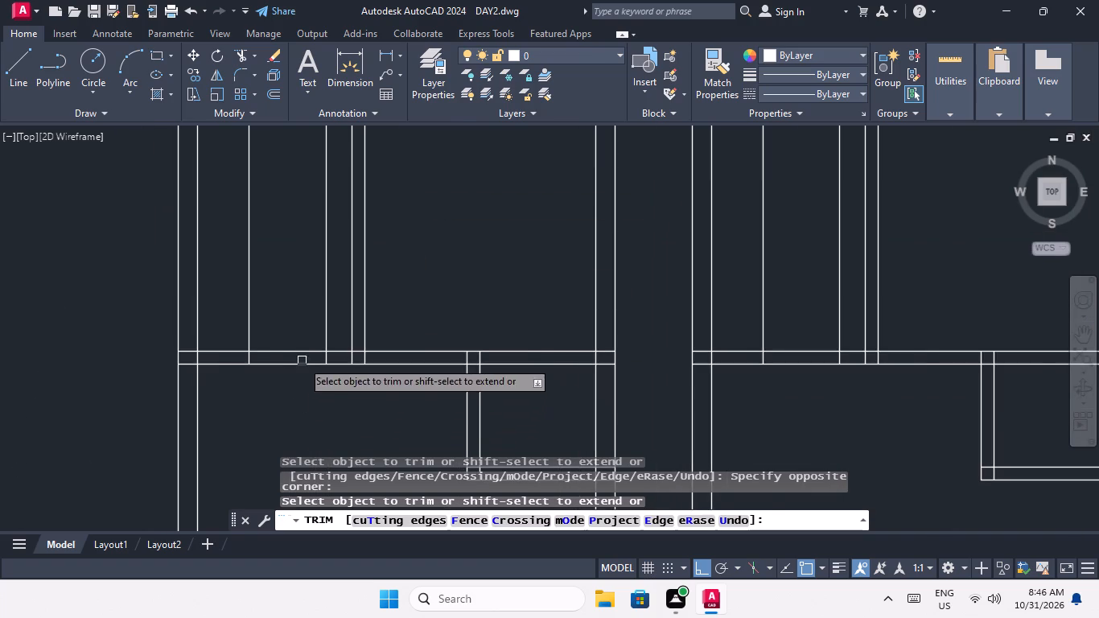
scroll(302, 360, up, 1)
drag(374, 286, 316, 293)
click(112, 304)
Trim the two door lines above the wall in the right-column room of the second row from the bottom.
scroll(138, 270, down, 4)
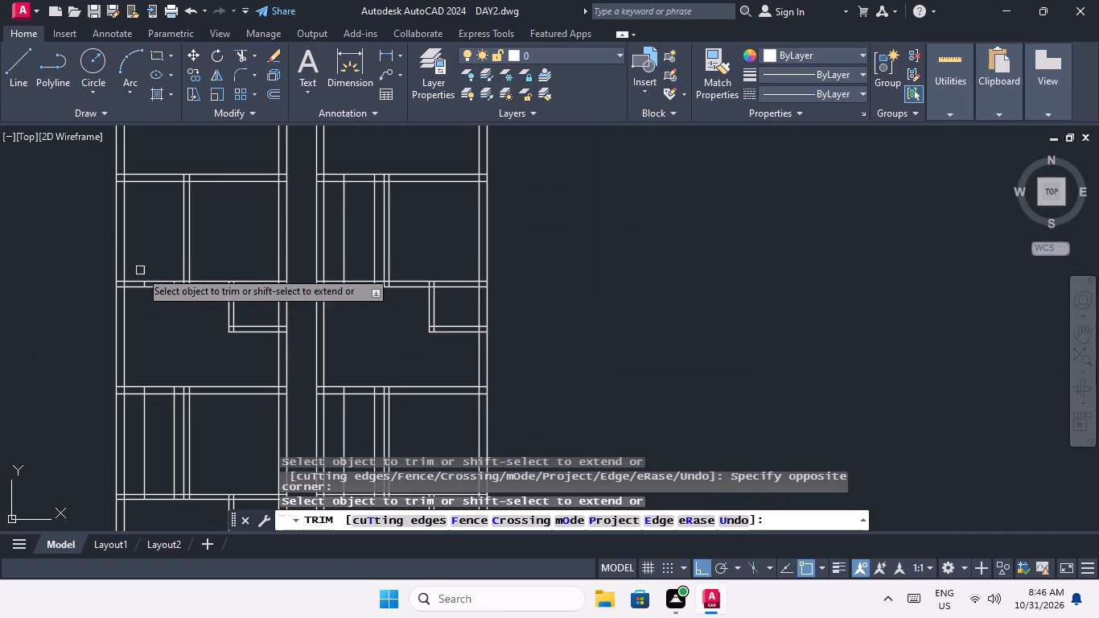
scroll(355, 288, up, 3)
drag(440, 225, 391, 224)
click(314, 208)
drag(329, 211, 300, 232)
click(292, 234)
Trim the two door lines above the wall in the bottom-row room of the right column.
scroll(307, 213, down, 2)
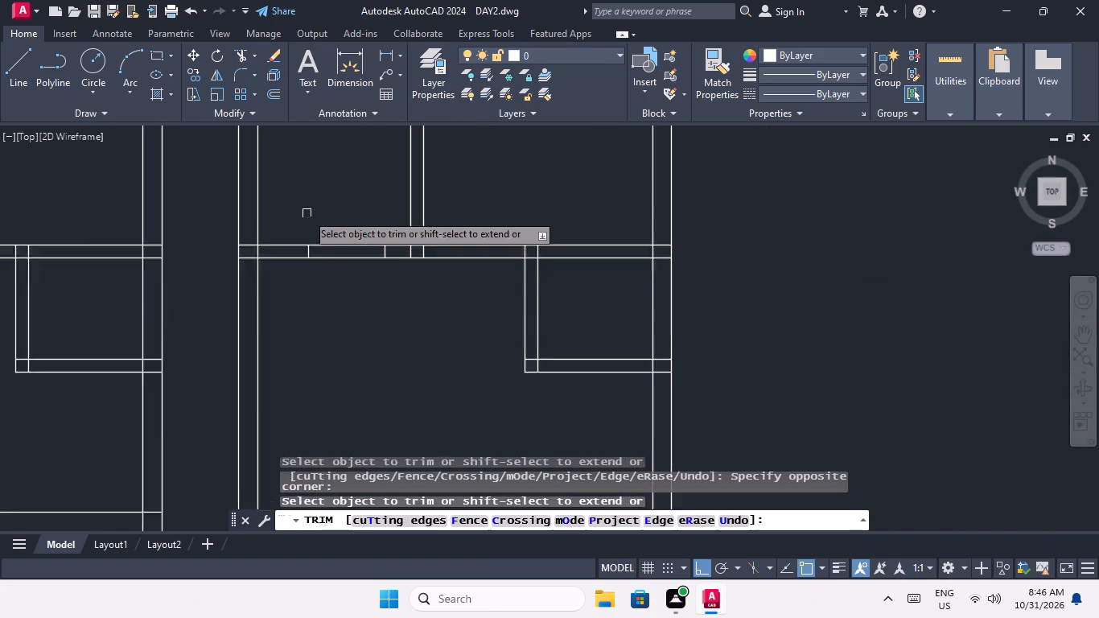
scroll(307, 213, down, 1)
middle_drag(307, 282, 359, 206)
scroll(387, 385, up, 3)
middle_drag(380, 360, 405, 274)
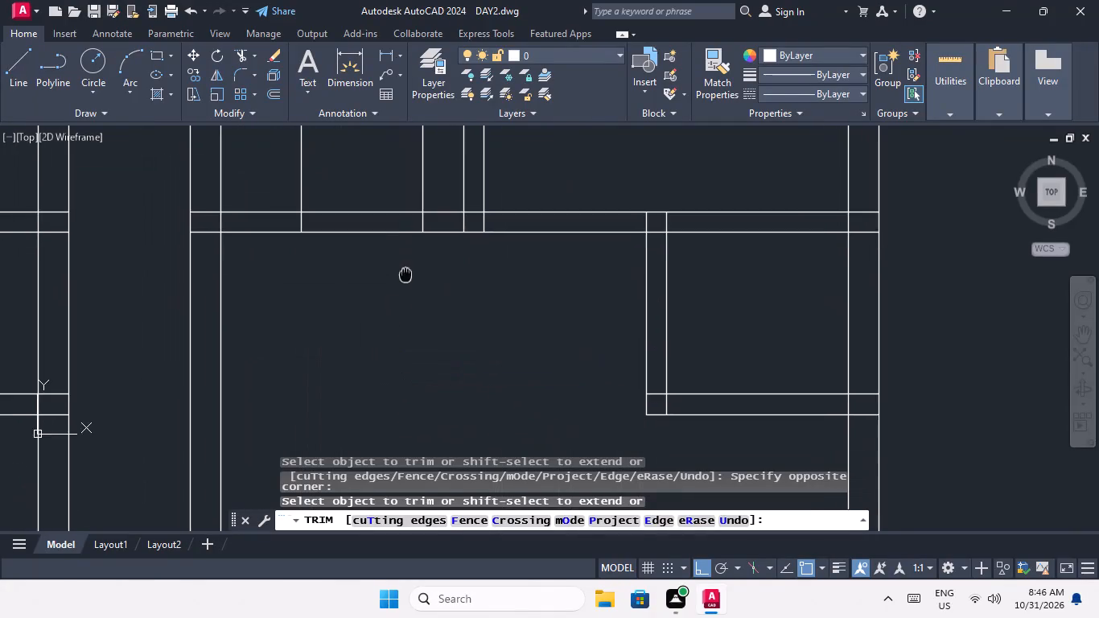
middle_drag(405, 274, 405, 272)
middle_drag(401, 296, 411, 356)
drag(447, 231, 395, 228)
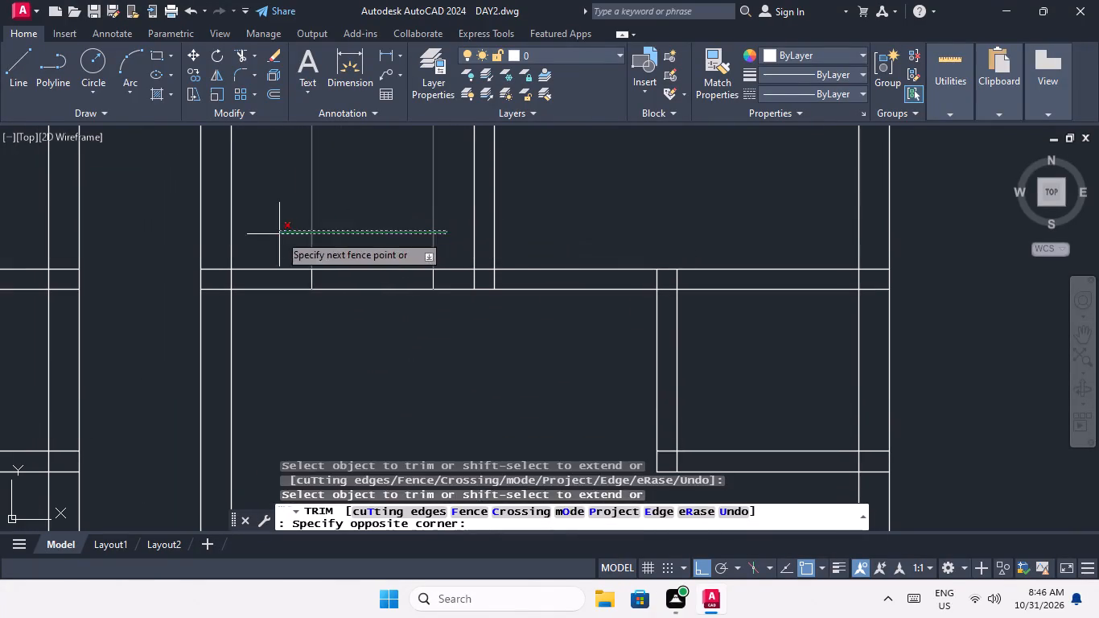
click(279, 234)
Trim the two door lines above the wall in the bottom-row room of the left column.
scroll(294, 234, down, 3)
middle_drag(324, 286, 370, 322)
scroll(150, 285, up, 2)
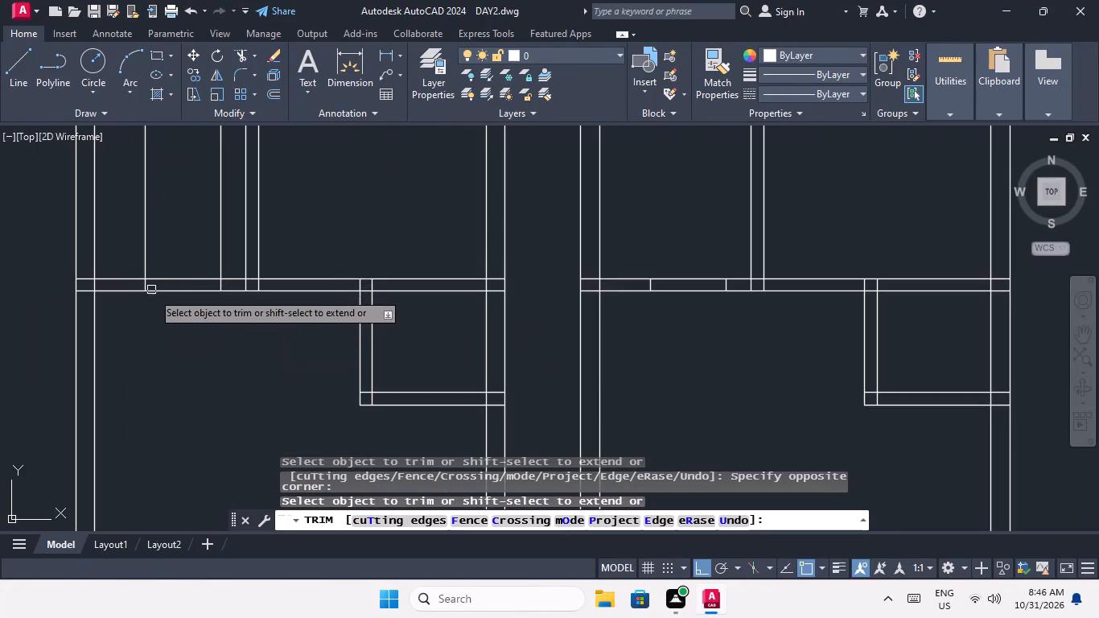
scroll(163, 317, up, 3)
middle_drag(180, 328, 229, 463)
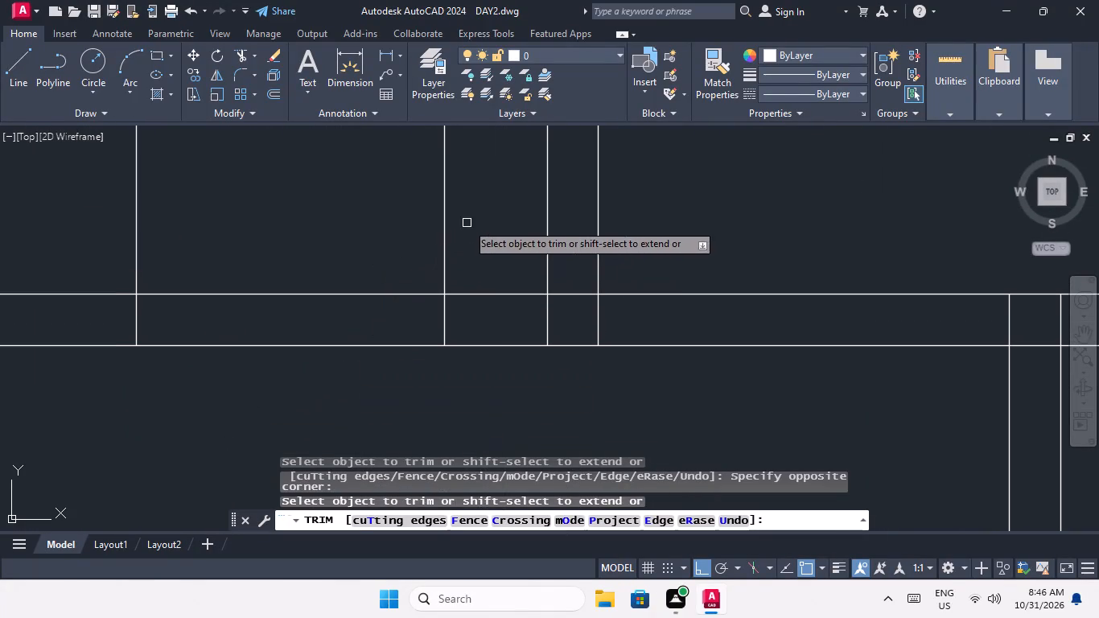
click(467, 223)
click(109, 227)
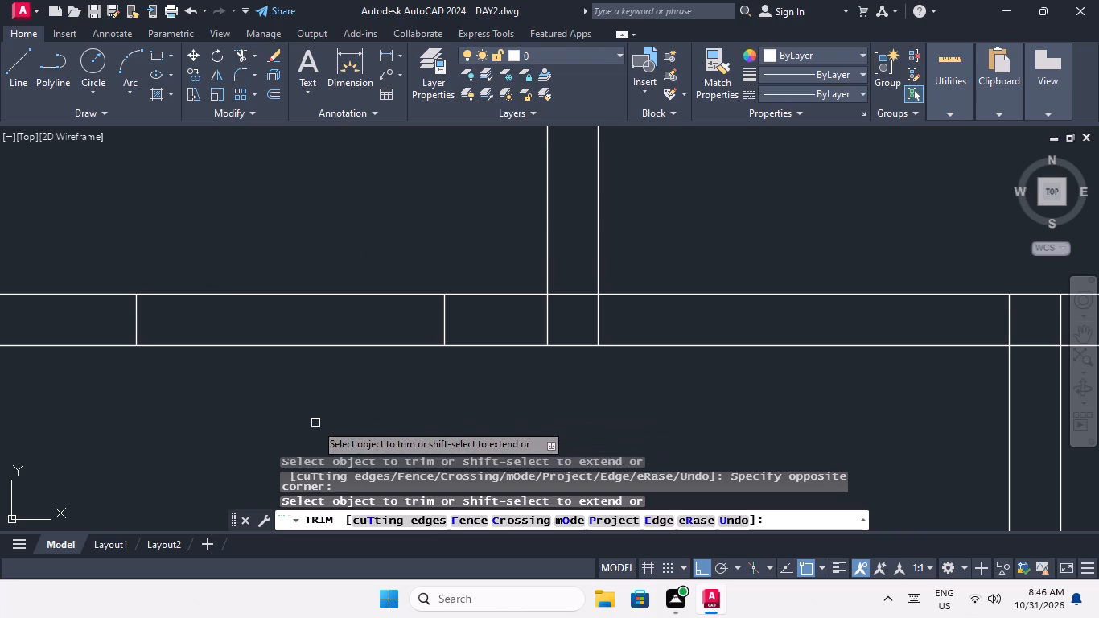
Trim the wall lines between the door lines in both bottom-row rooms to open the doorways.
drag(323, 402, 315, 380)
click(237, 244)
scroll(240, 244, down, 4)
middle_drag(317, 342, 191, 413)
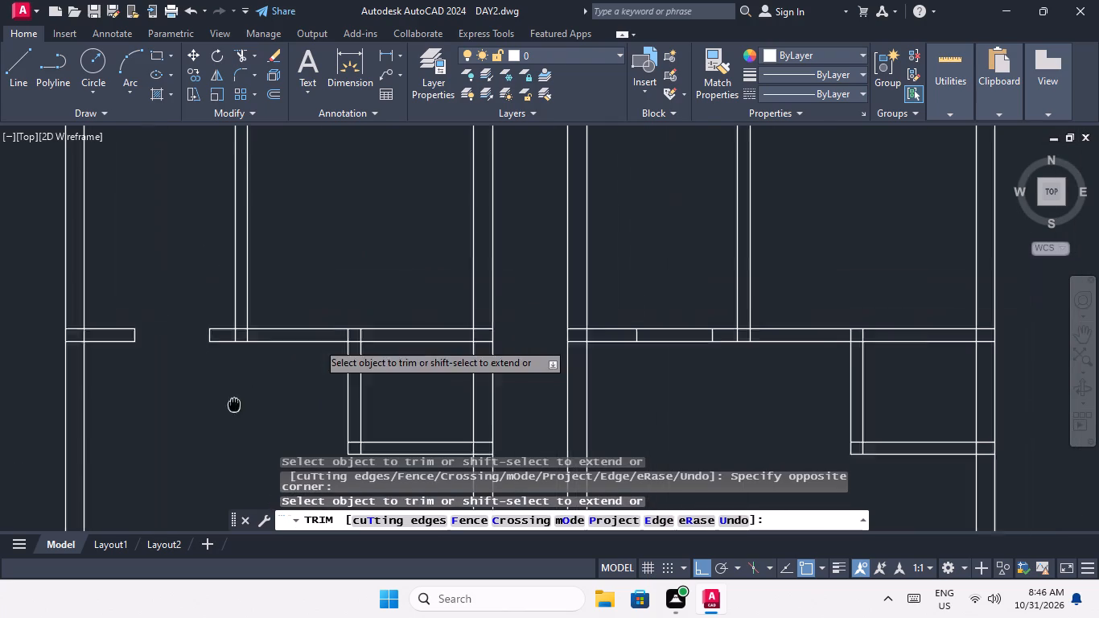
middle_drag(191, 413, 120, 422)
scroll(569, 373, up, 2)
drag(562, 389, 547, 345)
click(525, 261)
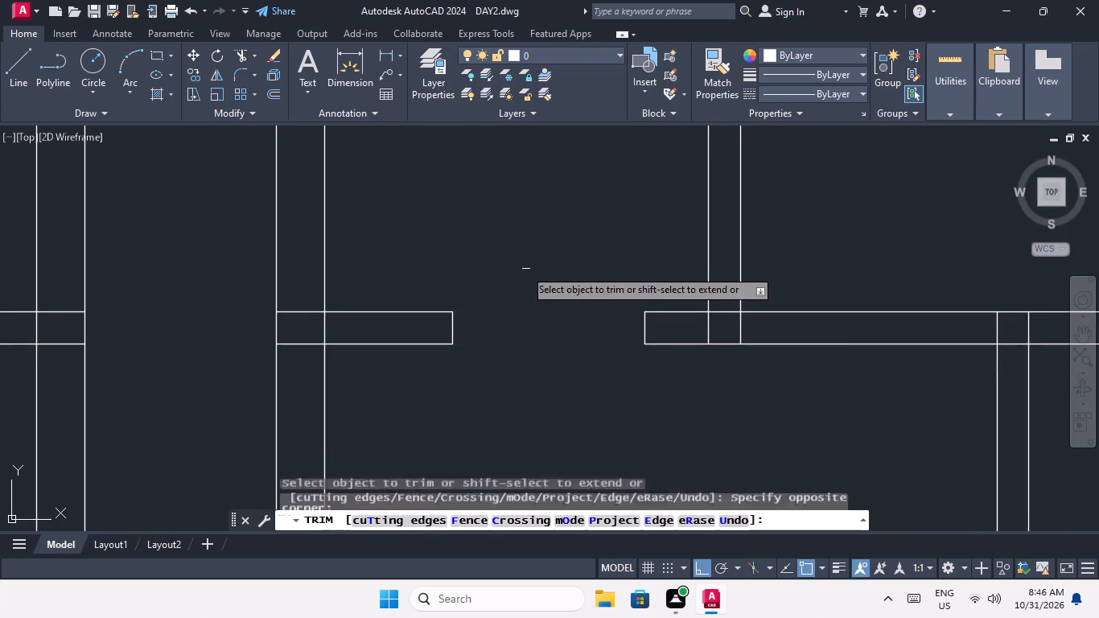
Trim the wall lines between the door lines in both rooms of the second row from the bottom to open the doorways.
scroll(522, 278, down, 4)
middle_drag(531, 349, 512, 459)
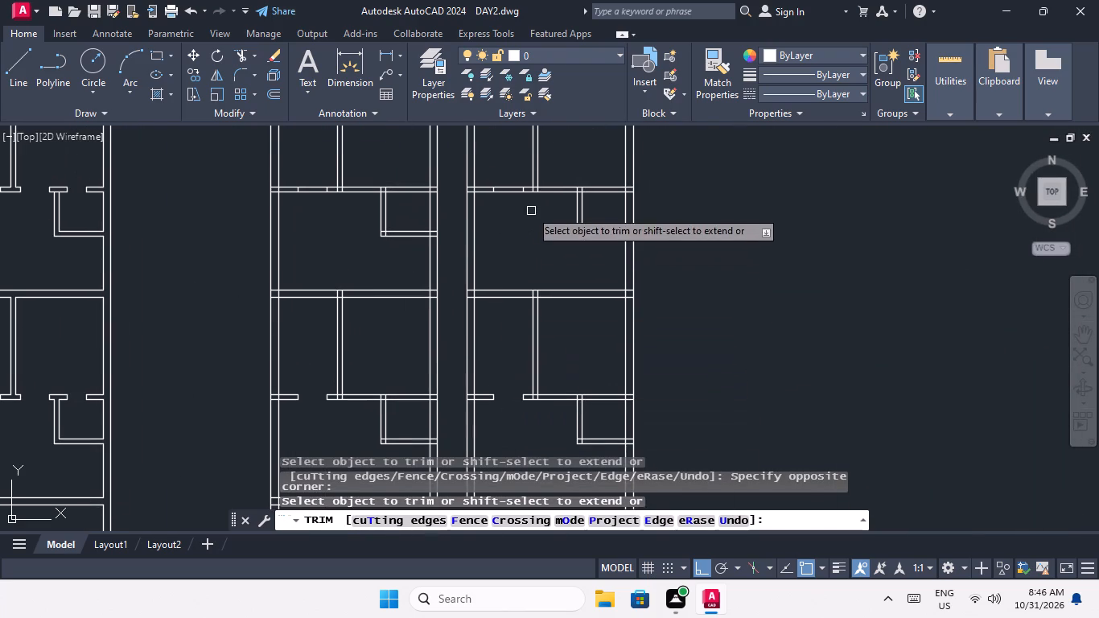
scroll(496, 177, up, 4)
drag(556, 270, 531, 225)
drag(508, 165, 511, 178)
scroll(525, 260, down, 3)
middle_drag(533, 288, 555, 331)
scroll(256, 299, up, 4)
drag(252, 319, 234, 295)
drag(145, 170, 149, 202)
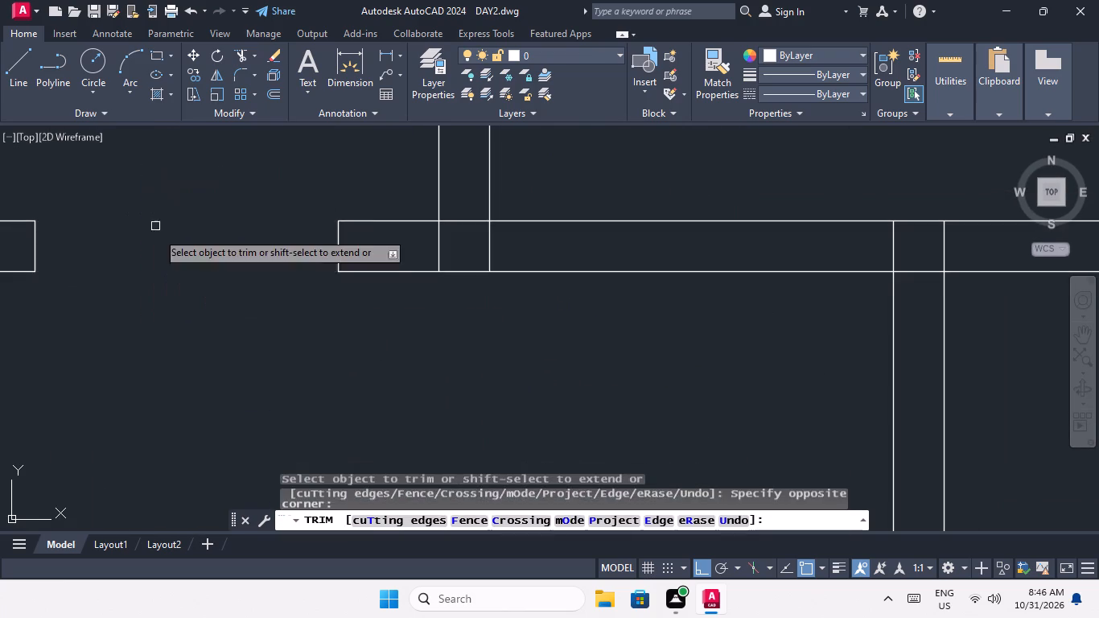
Trim the wall lines between the door lines in both rooms of the third row from the bottom to open the doorways.
scroll(179, 257, down, 6)
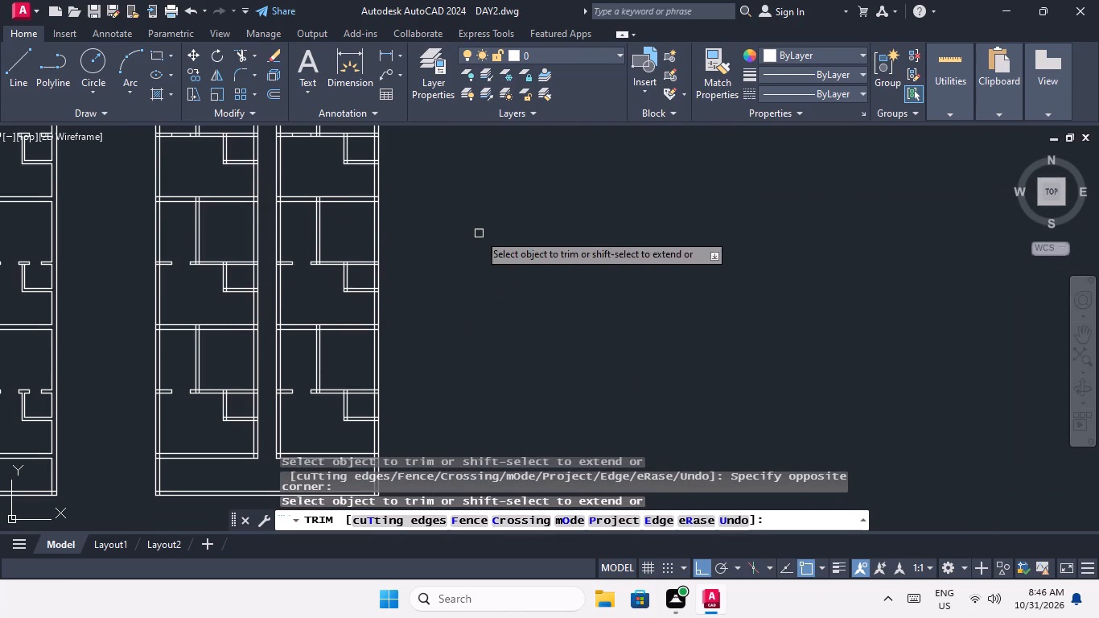
middle_drag(480, 231, 511, 385)
scroll(333, 274, up, 4)
drag(347, 406, 344, 398)
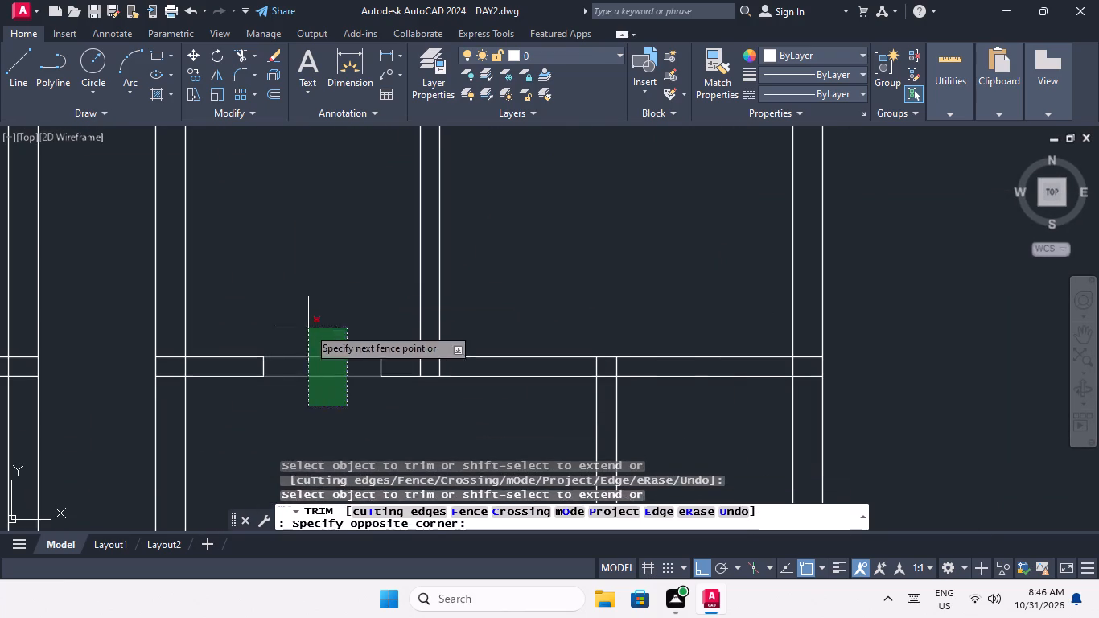
click(307, 321)
scroll(307, 319, down, 3)
scroll(112, 334, up, 3)
drag(163, 365, 152, 333)
drag(128, 272, 128, 282)
Trim the wall lines between the door lines in the top-row room of the right column to open the doorway.
scroll(127, 294, down, 3)
middle_drag(340, 266, 359, 426)
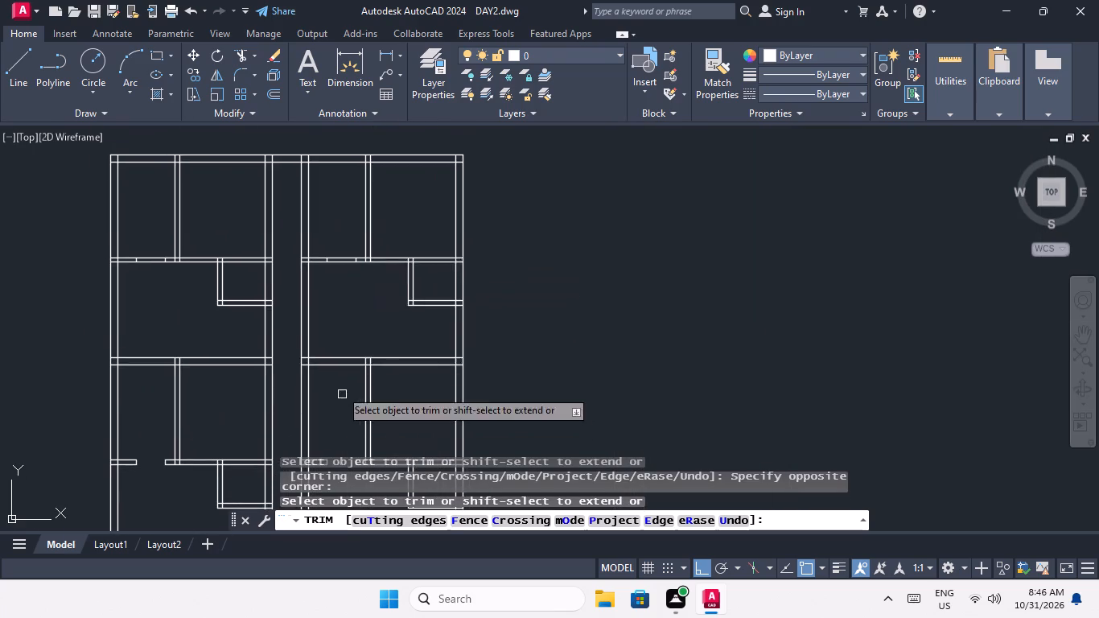
scroll(330, 254, up, 4)
drag(391, 344, 385, 330)
click(352, 247)
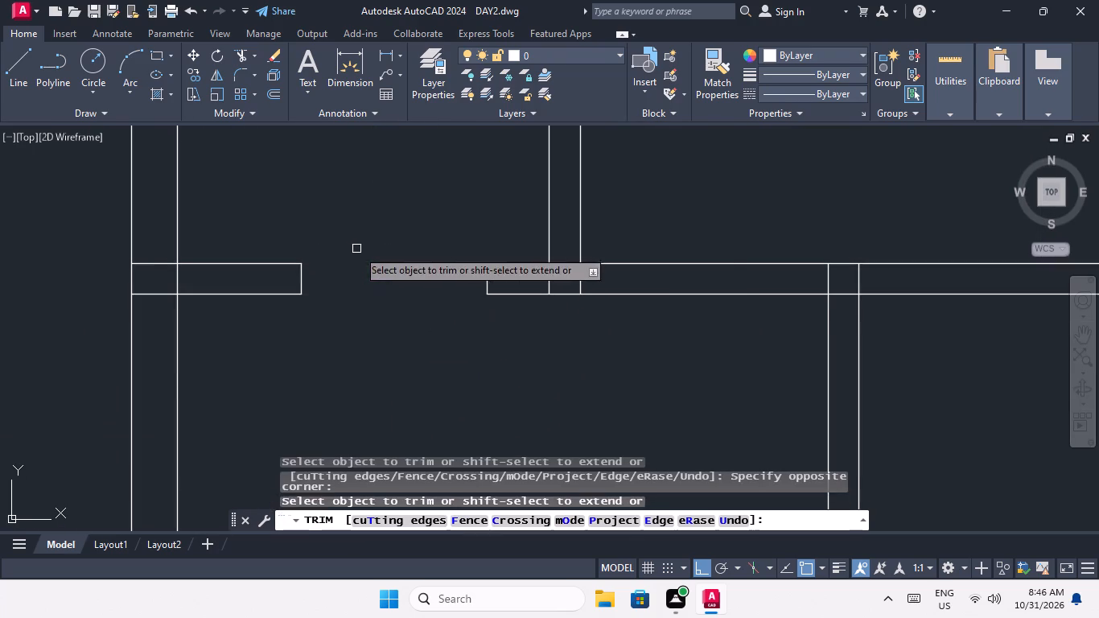
Trim the wall lines between the door lines in the top-row room of the left column to open the doorway, and end trimming.
scroll(358, 256, down, 3)
middle_drag(73, 310, 237, 319)
scroll(237, 291, up, 4)
drag(240, 303, 241, 301)
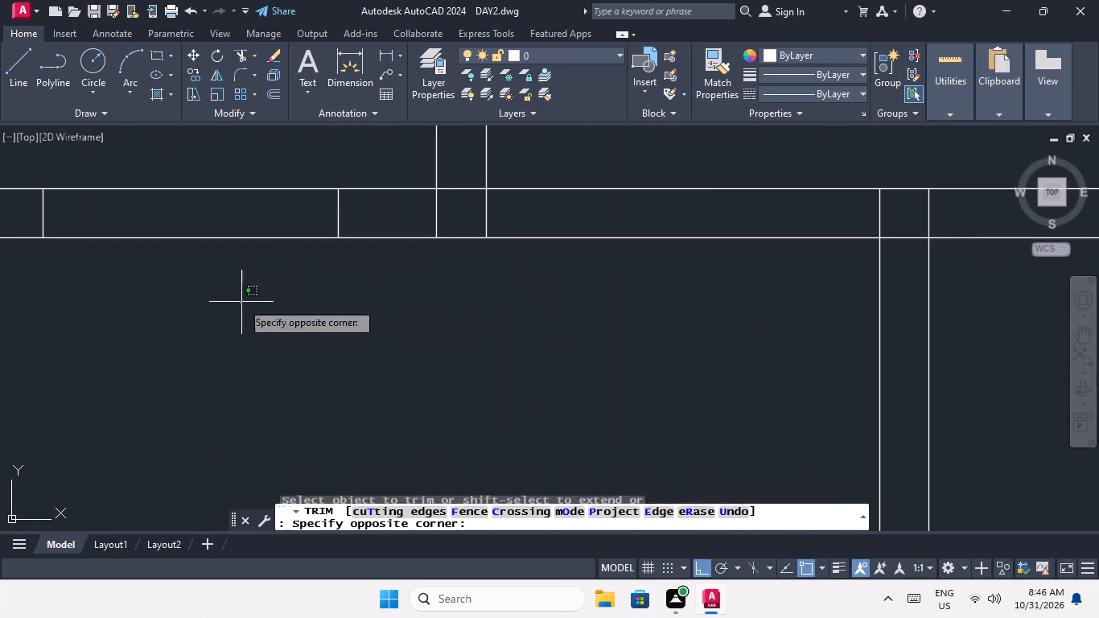
drag(241, 301, 234, 286)
click(189, 178)
scroll(186, 196, down, 4)
middle_drag(205, 264, 219, 307)
scroll(206, 259, down, 2)
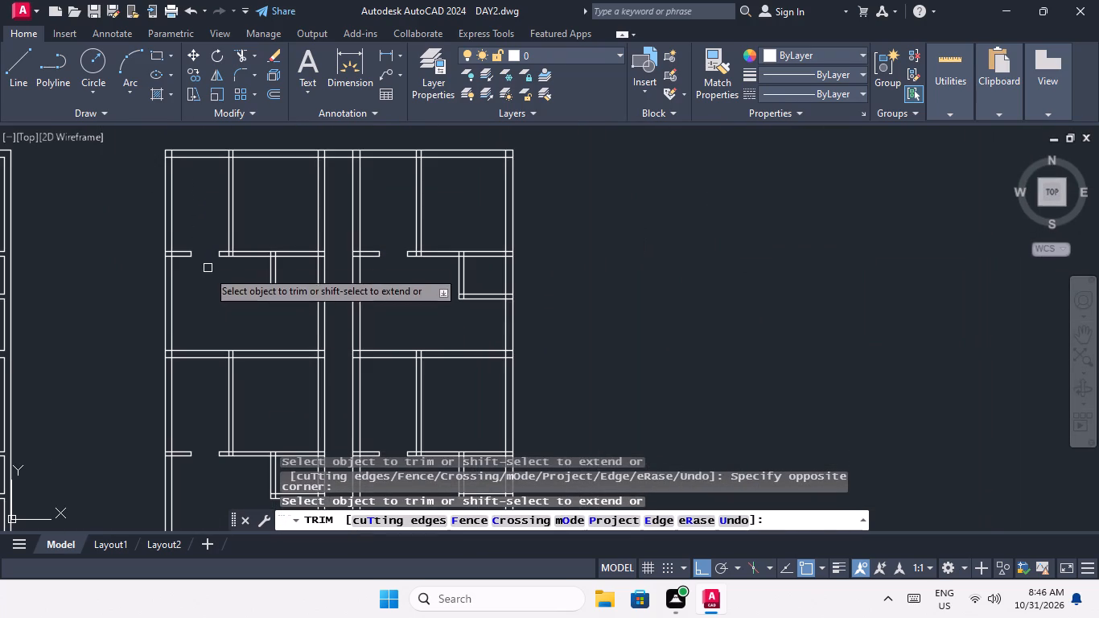
middle_drag(218, 315, 202, 270)
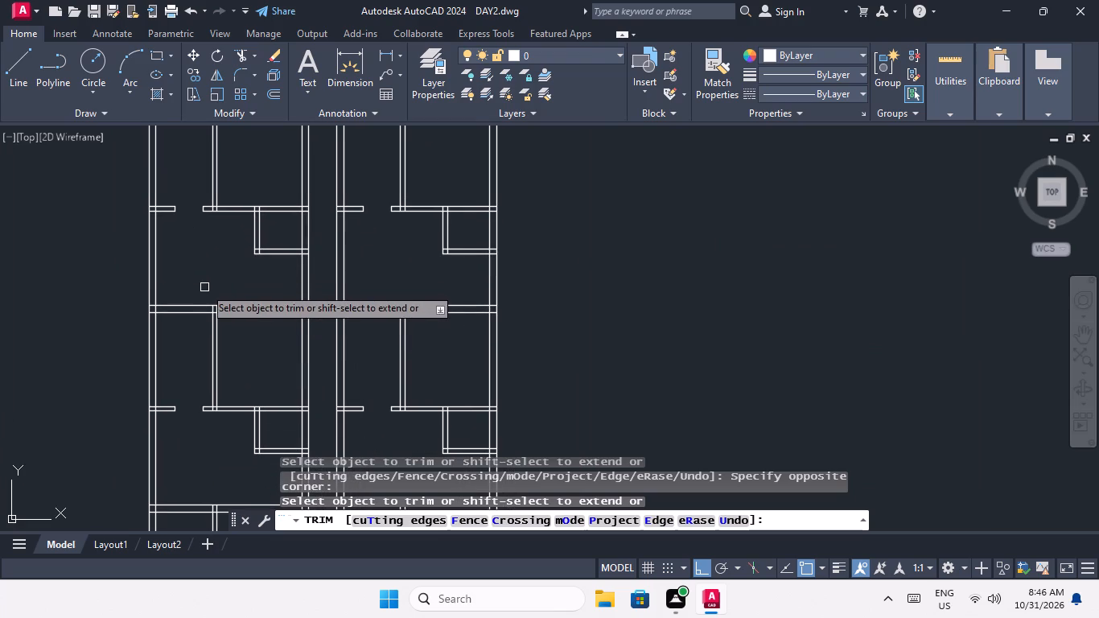
key(Escape)
key(Escape)
key(Escape)
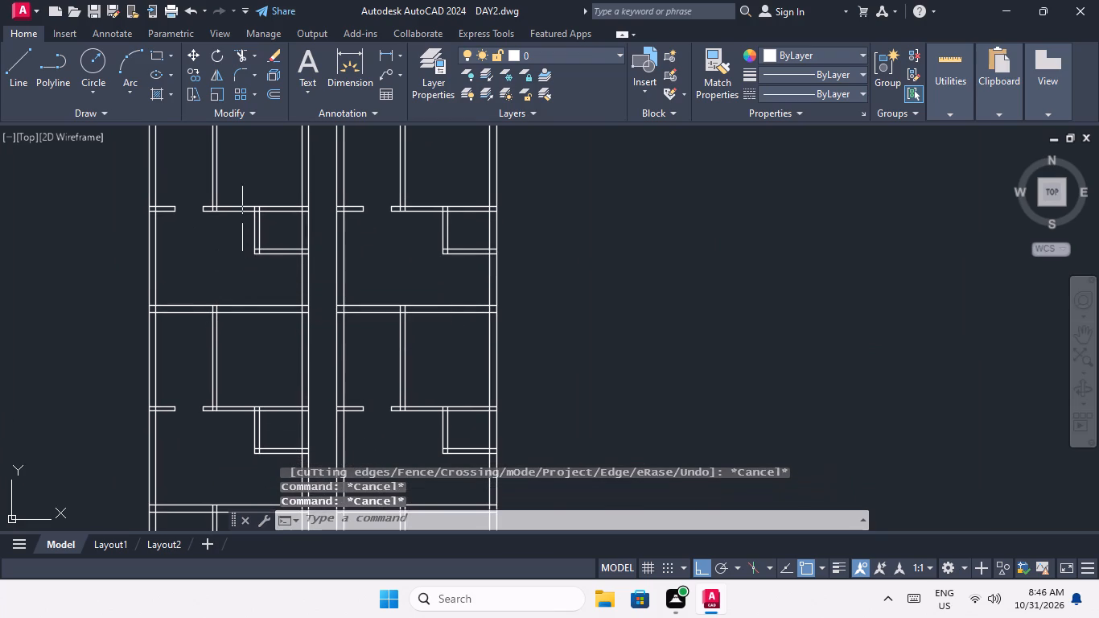
Check the distance from the partition face to the adjacent door-opening edge in the neighbouring finished plan with a temporary linear dimension.
scroll(239, 213, up, 1)
scroll(228, 231, down, 3)
scroll(80, 266, up, 1)
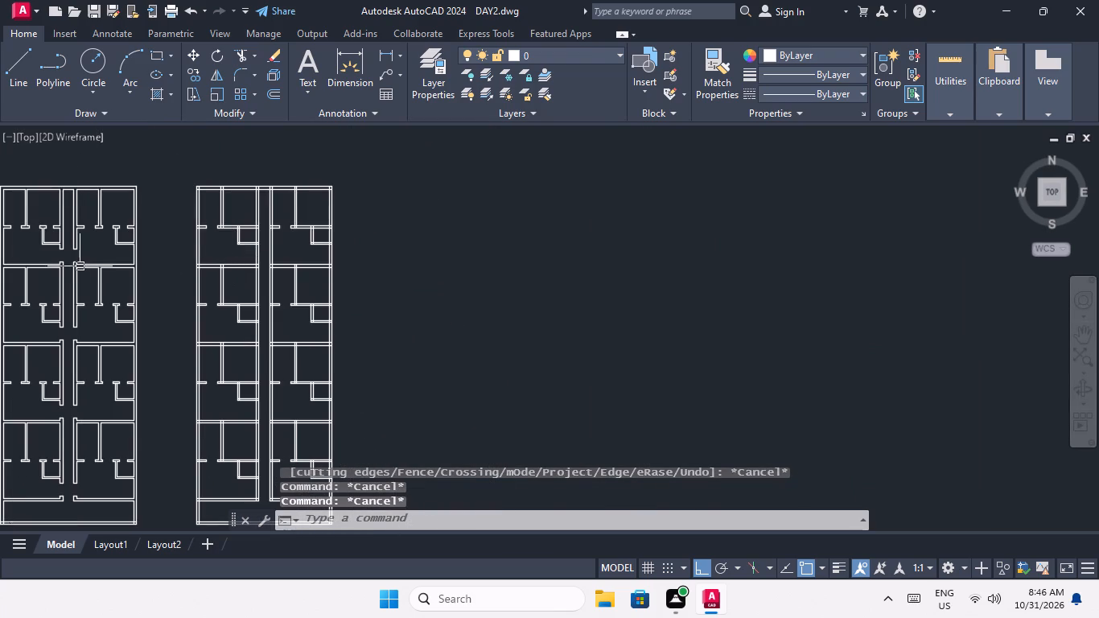
scroll(80, 266, up, 1)
middle_drag(127, 291, 298, 321)
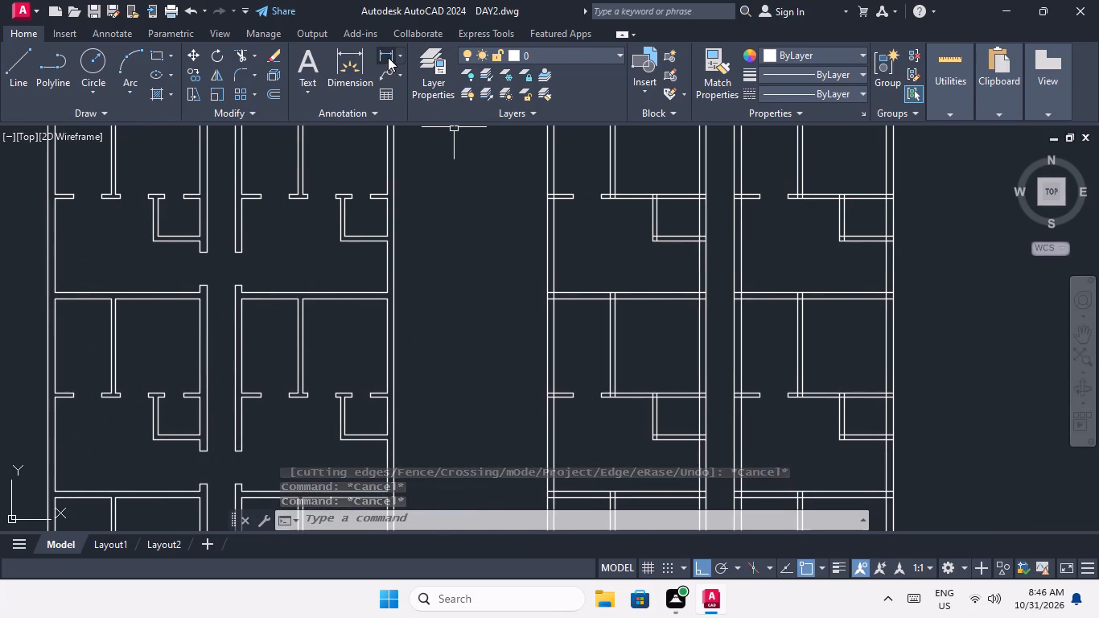
click(388, 57)
scroll(309, 193, up, 4)
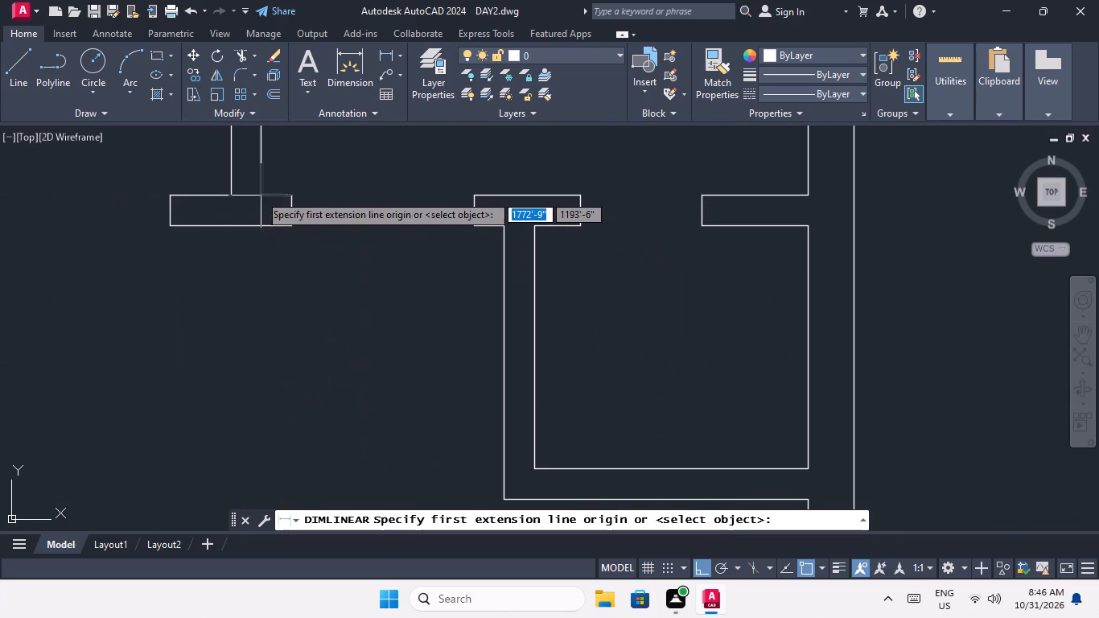
click(262, 193)
click(291, 195)
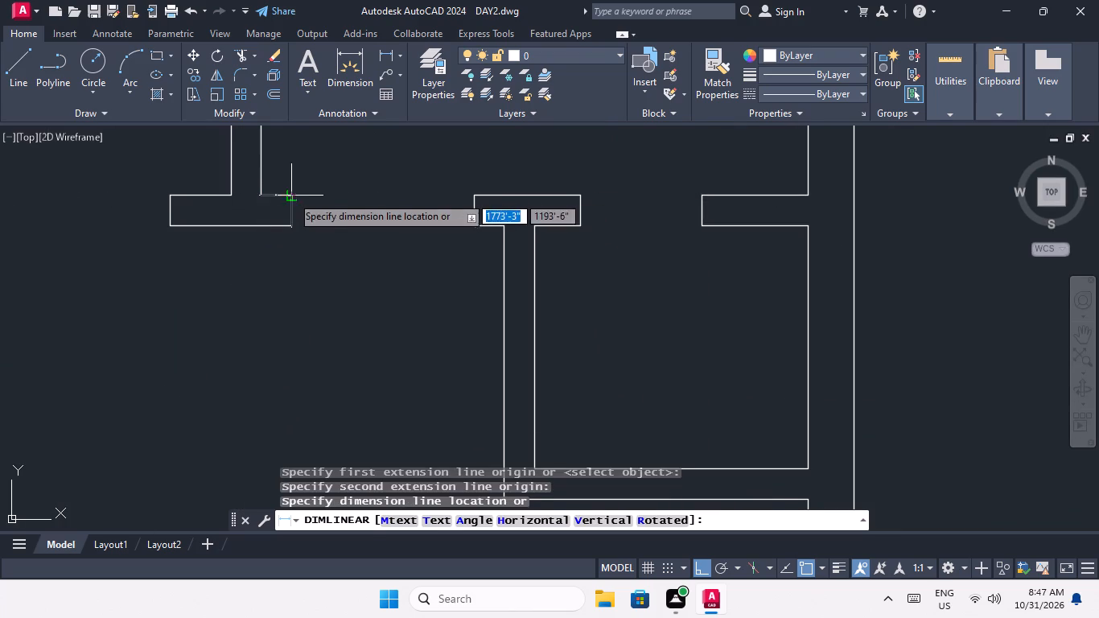
scroll(282, 206, up, 7)
key(Escape)
scroll(256, 225, down, 5)
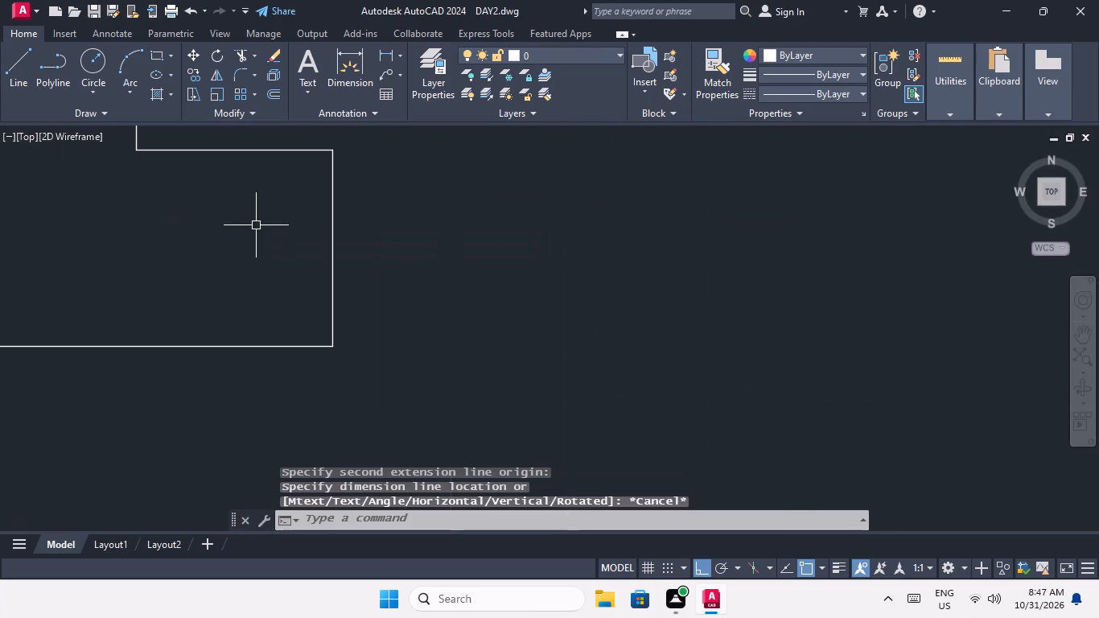
Offset the right face of the bedroom partition 6" to the right in both top-row rooms of the second plan.
scroll(256, 225, down, 6)
middle_drag(456, 307, 451, 308)
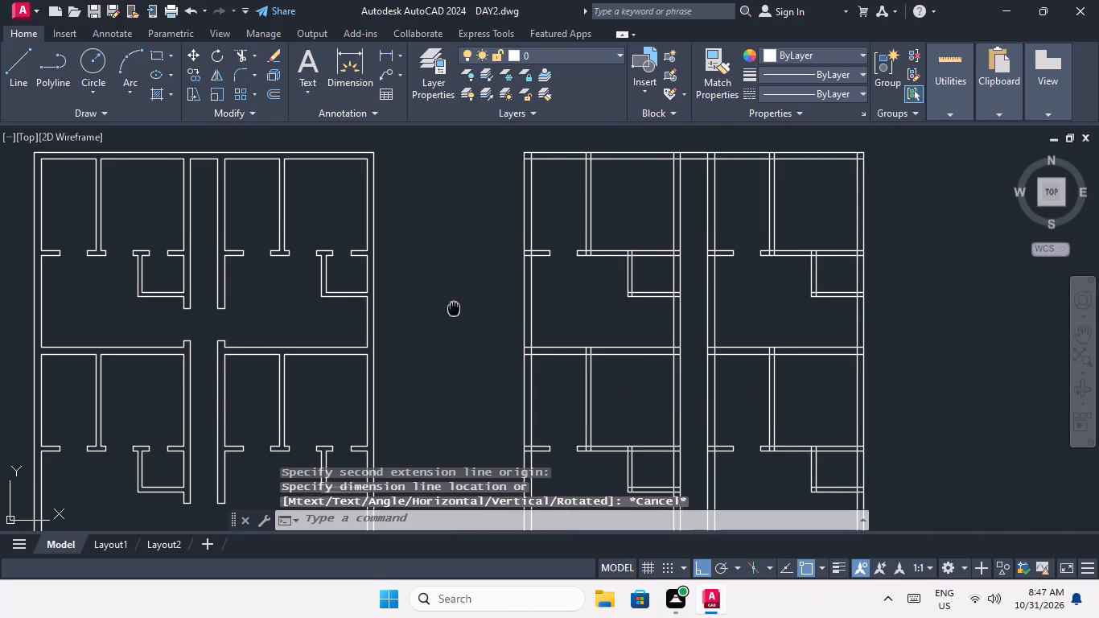
middle_drag(451, 308, 80, 254)
middle_drag(201, 250, 171, 338)
key(Escape)
key(Escape)
key(o)
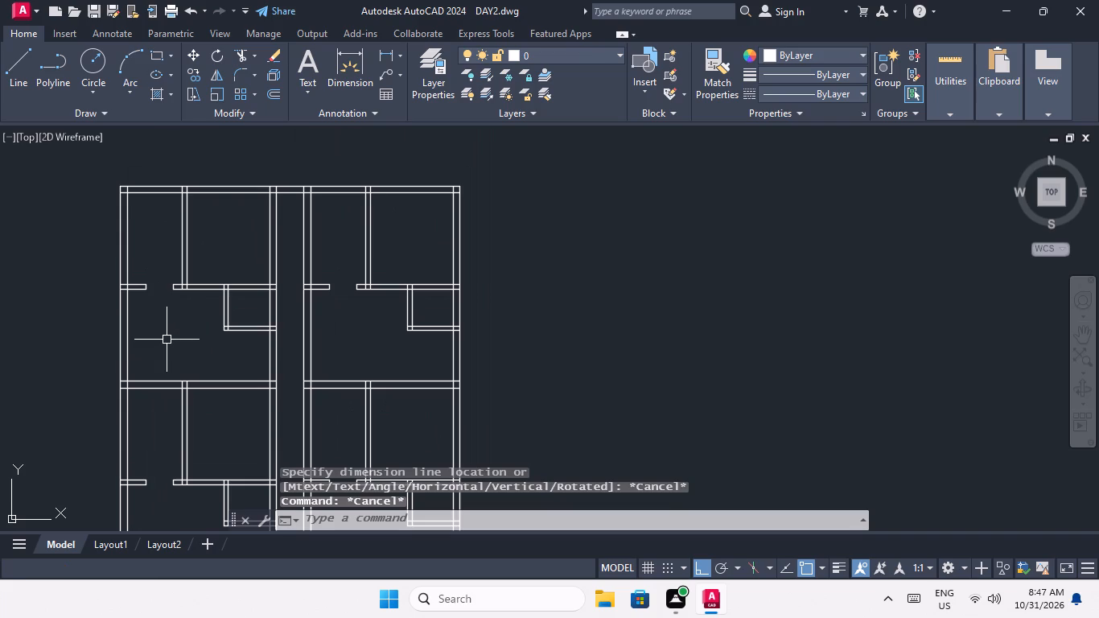
key(Return)
key(6)
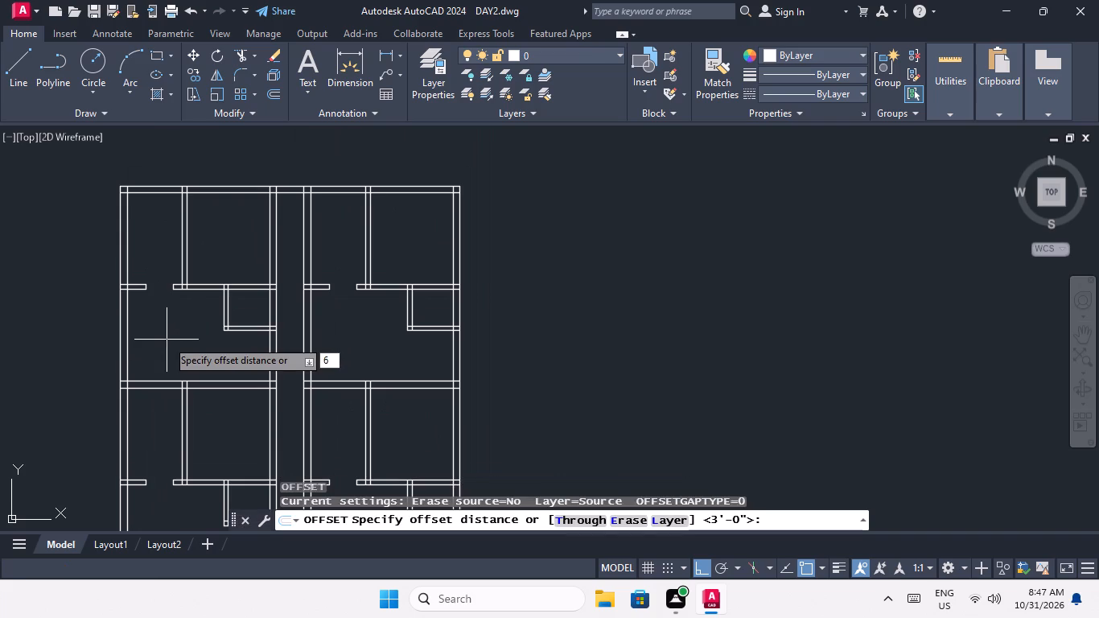
key(shift+quotedbl)
key(Return)
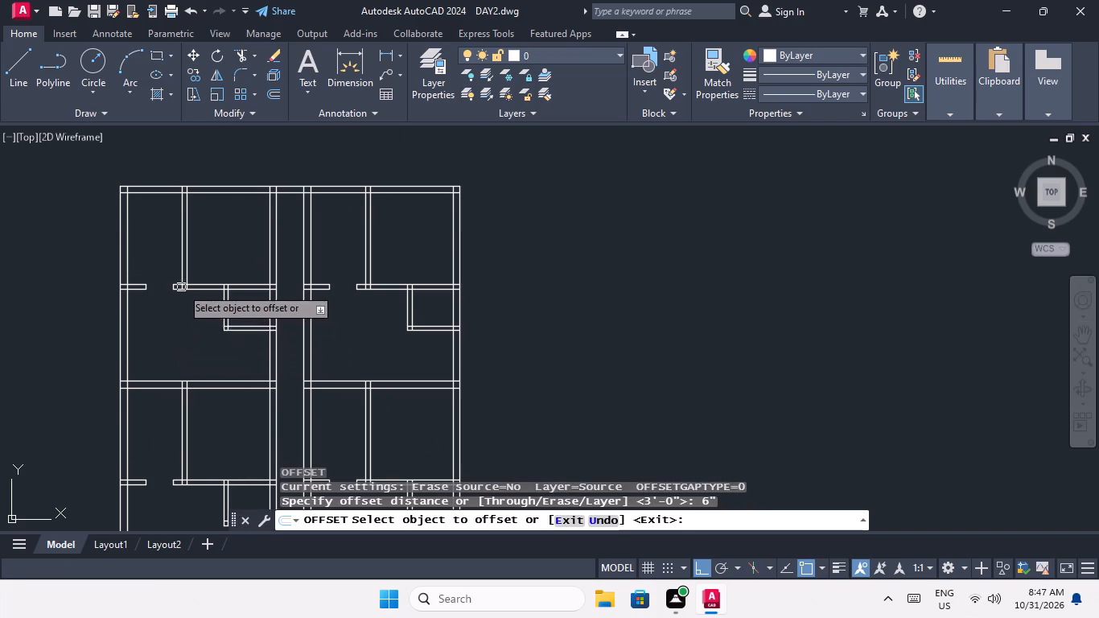
scroll(180, 279, up, 4)
click(225, 289)
click(278, 269)
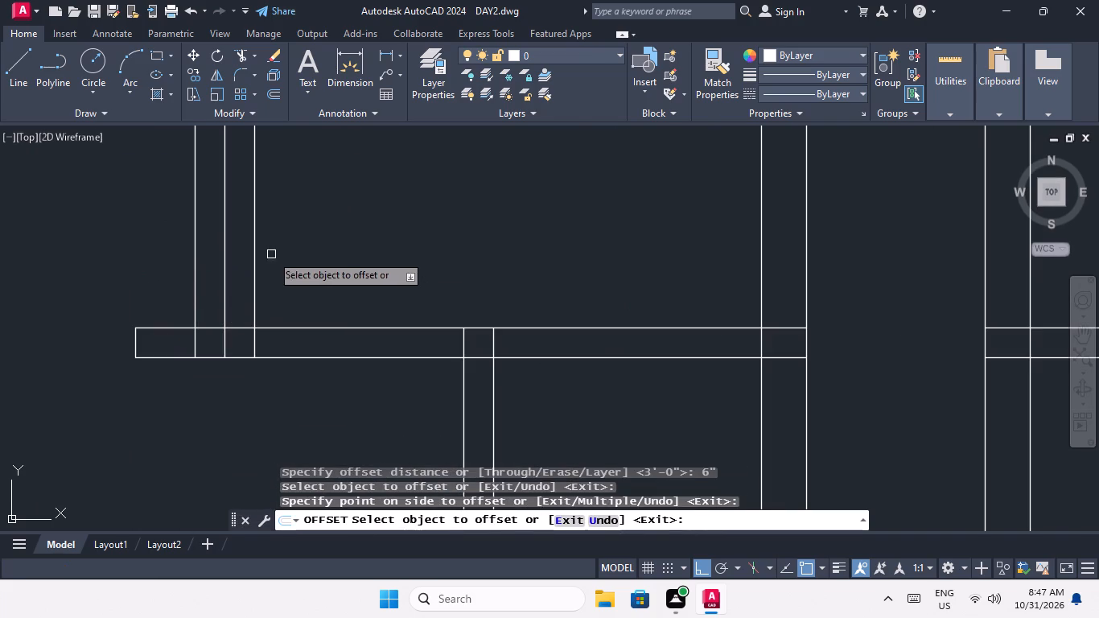
scroll(271, 254, down, 4)
scroll(465, 249, up, 3)
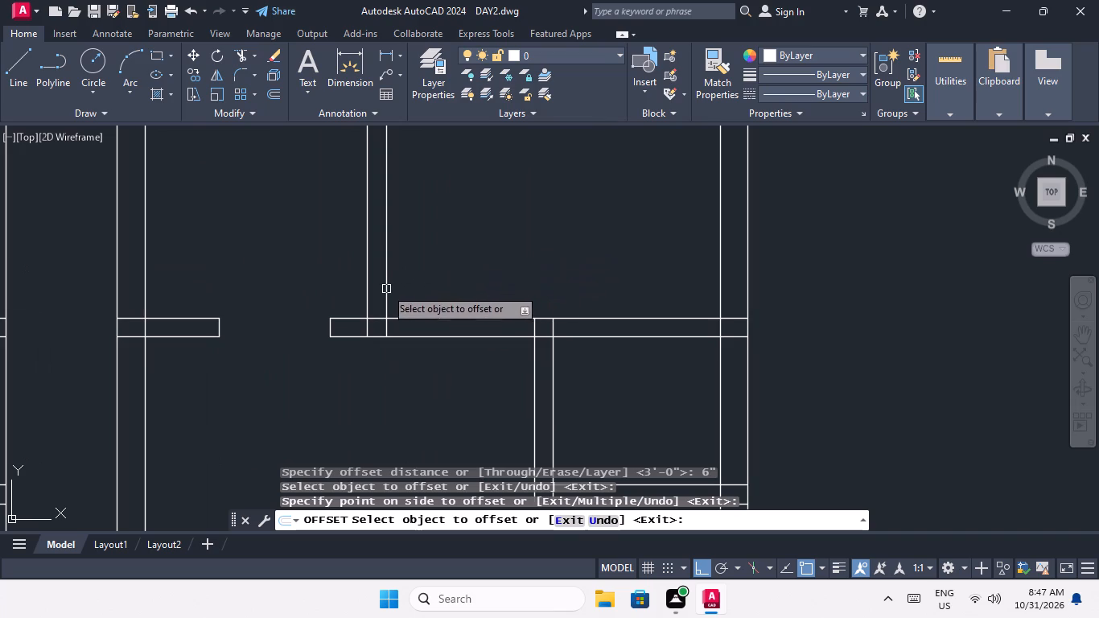
drag(385, 286, 400, 289)
click(460, 282)
Offset the partition's right face 6" to the right in both rooms of the second row from the top.
scroll(457, 275, up, 1)
scroll(457, 275, down, 4)
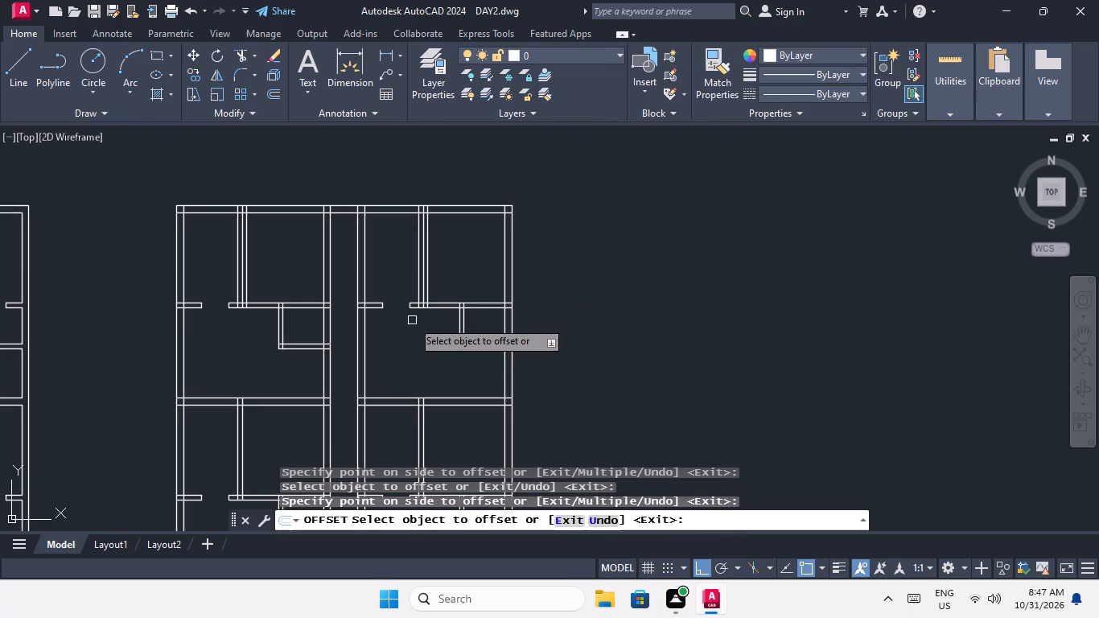
middle_click(271, 418)
middle_drag(271, 412, 265, 237)
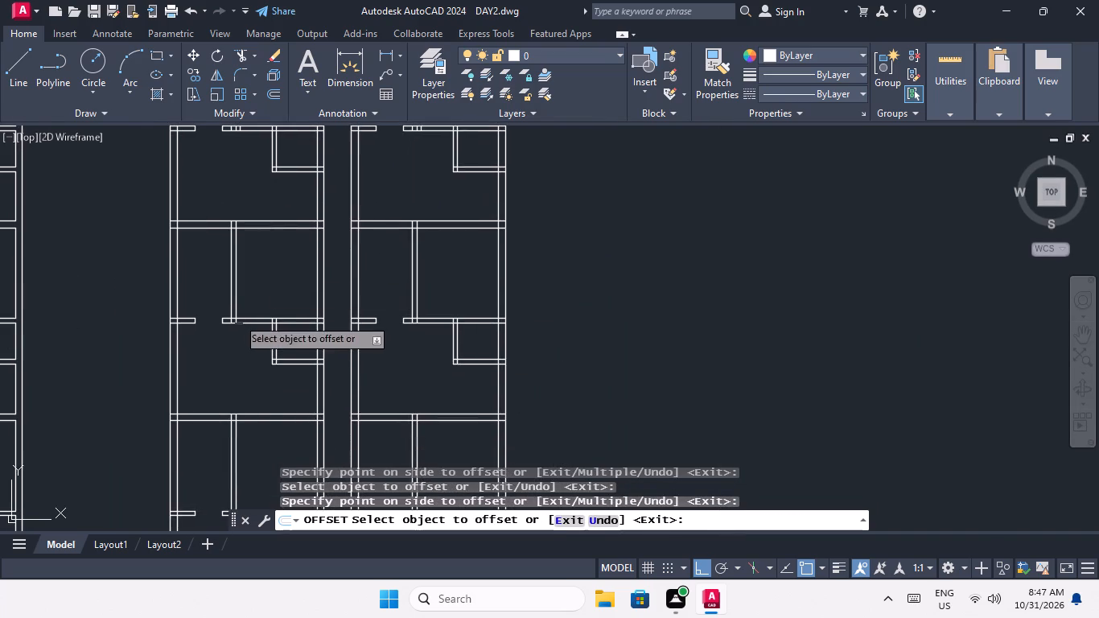
scroll(234, 313, up, 4)
click(238, 309)
click(289, 300)
scroll(268, 221, down, 4)
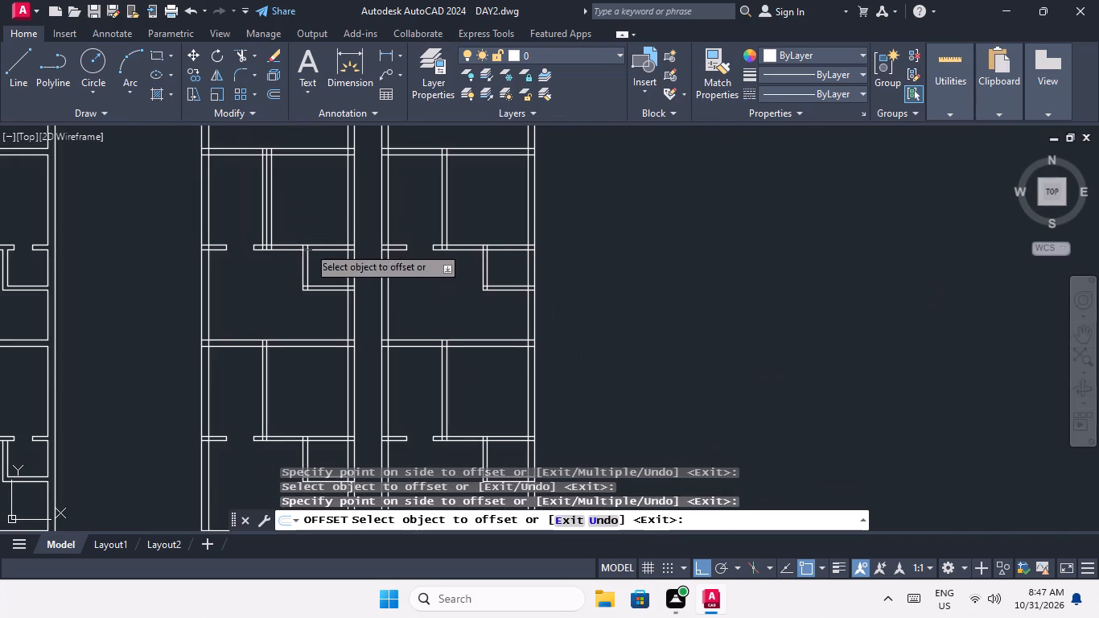
scroll(463, 232, up, 3)
click(387, 250)
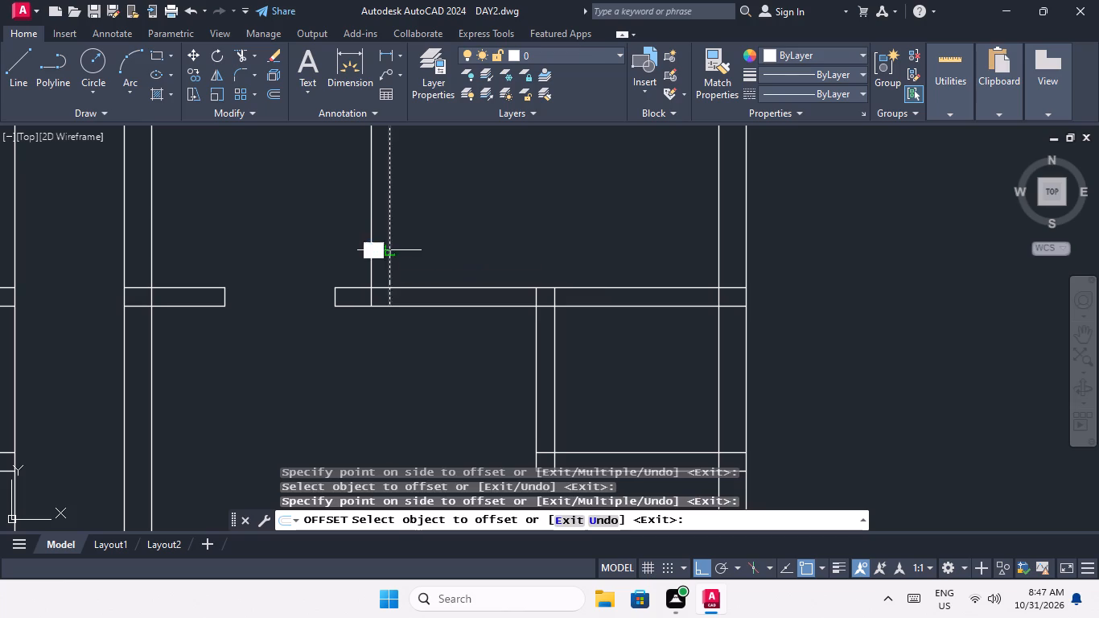
click(426, 247)
Offset the partition's right face 6" to the right in both rooms of the third row from the top.
scroll(430, 231, down, 5)
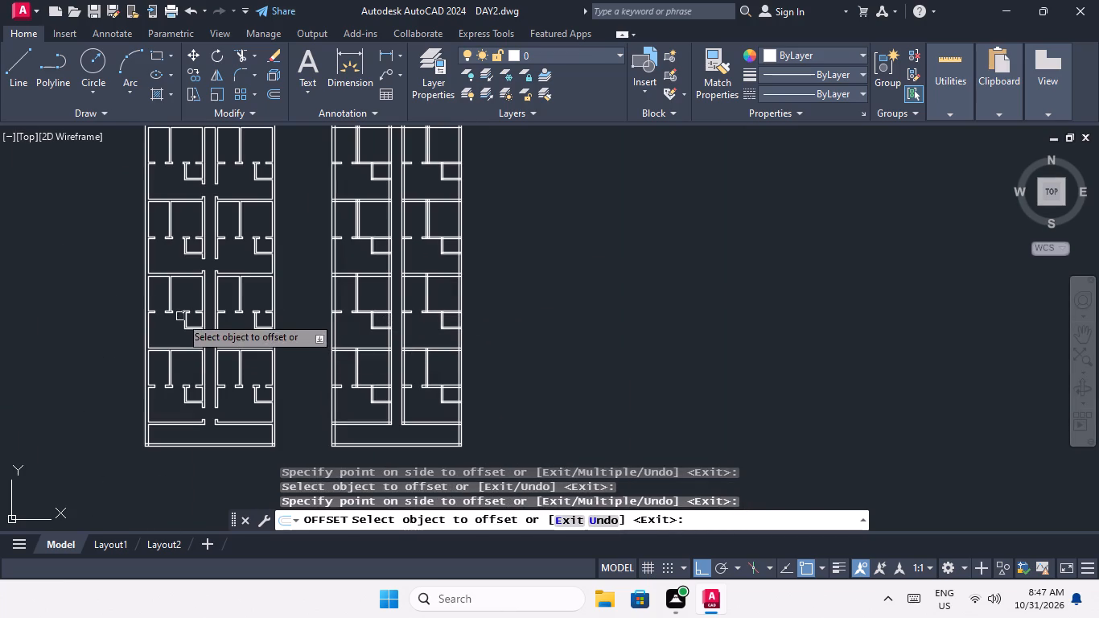
scroll(175, 307, up, 3)
scroll(176, 314, down, 3)
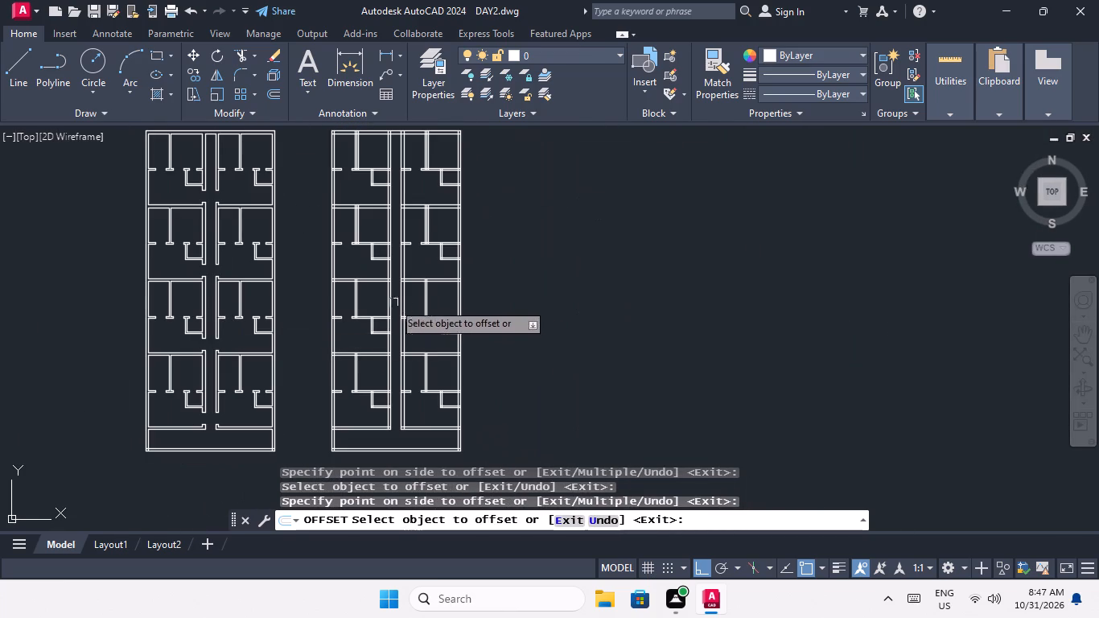
scroll(384, 306, up, 3)
click(272, 321)
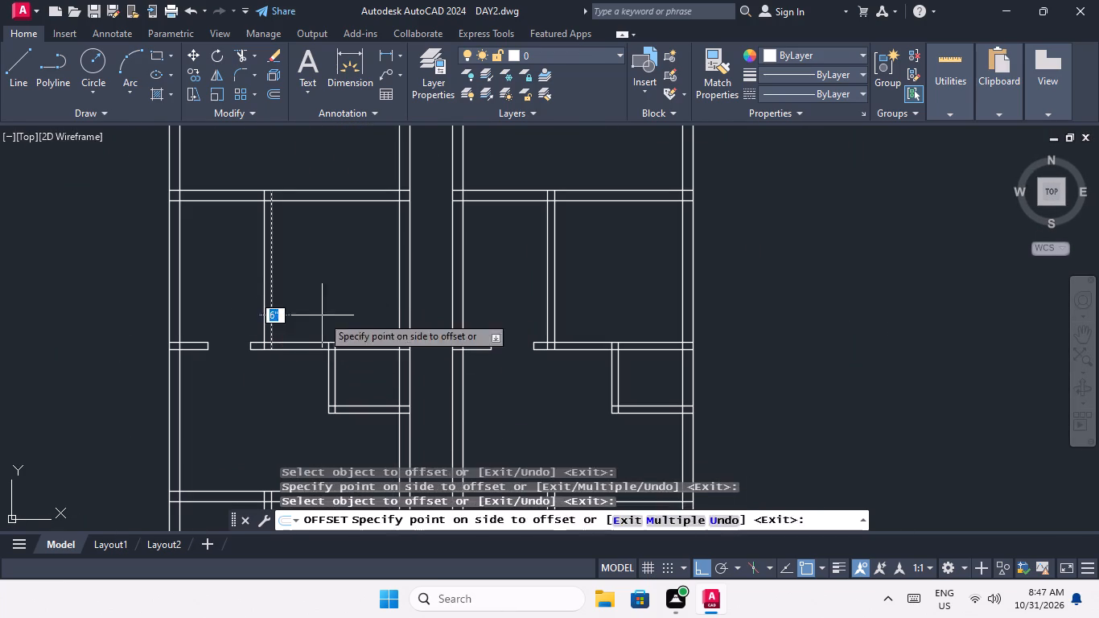
click(323, 315)
scroll(313, 300, down, 2)
scroll(442, 293, up, 3)
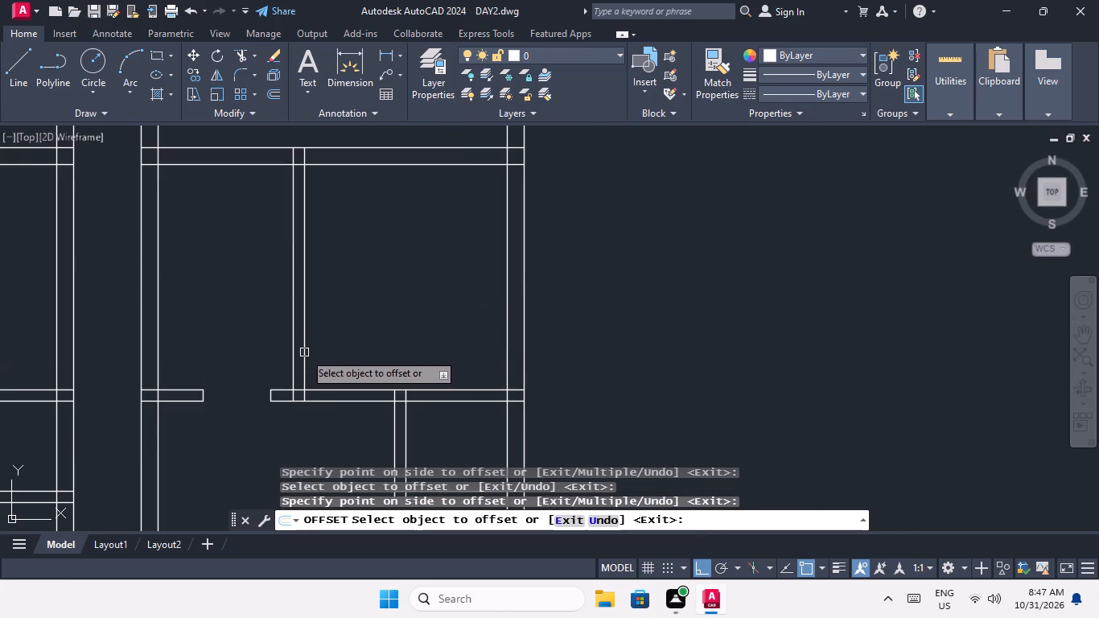
drag(304, 352, 311, 348)
click(367, 318)
Offset the partition's right face 6" to the right in both bottom-row rooms, and end offsetting.
scroll(360, 290, down, 4)
scroll(286, 379, up, 4)
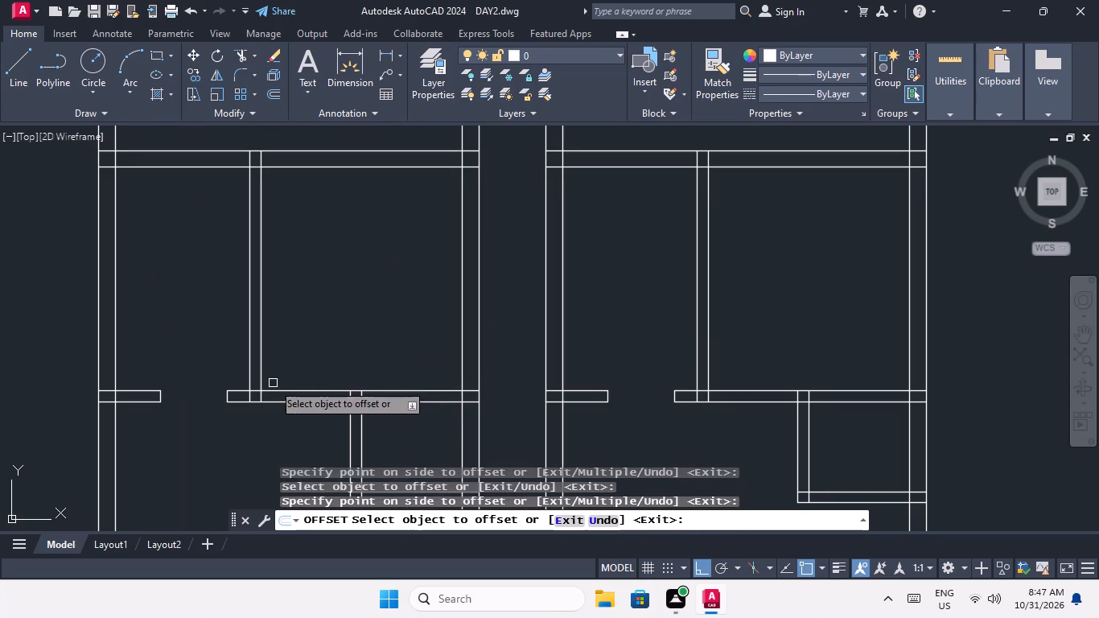
click(260, 364)
click(275, 359)
scroll(298, 328, down, 3)
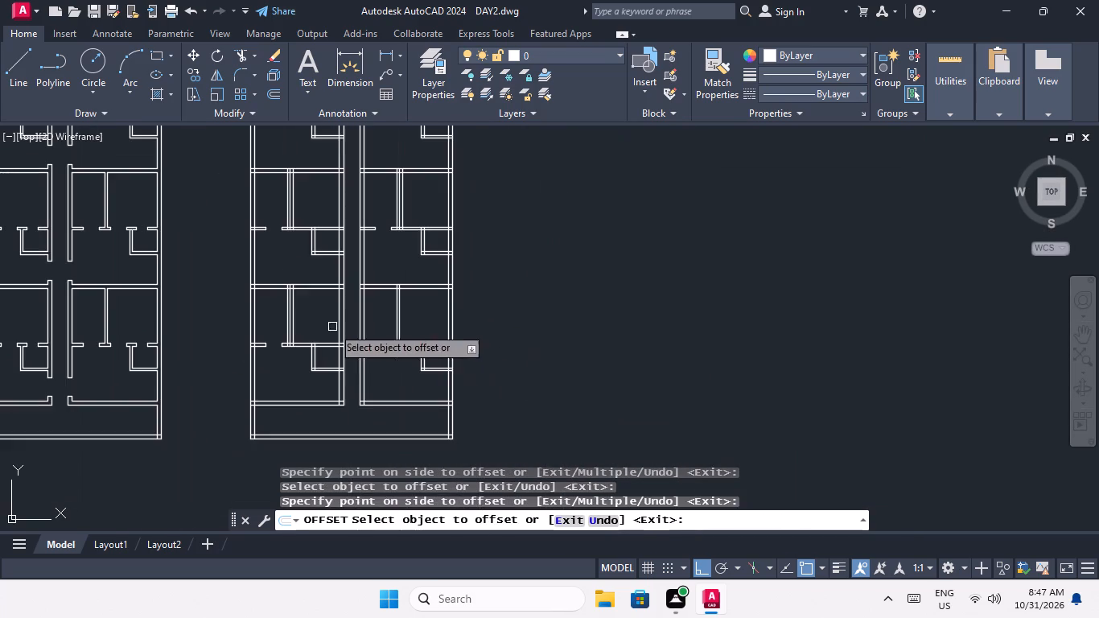
scroll(395, 334, up, 3)
click(409, 347)
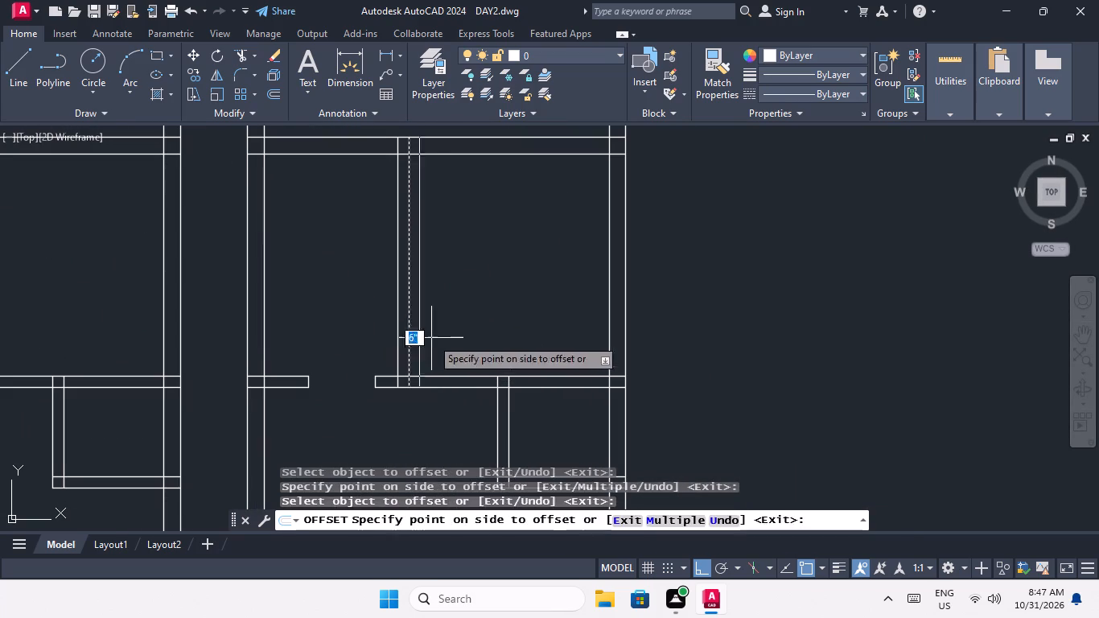
click(432, 338)
key(Escape)
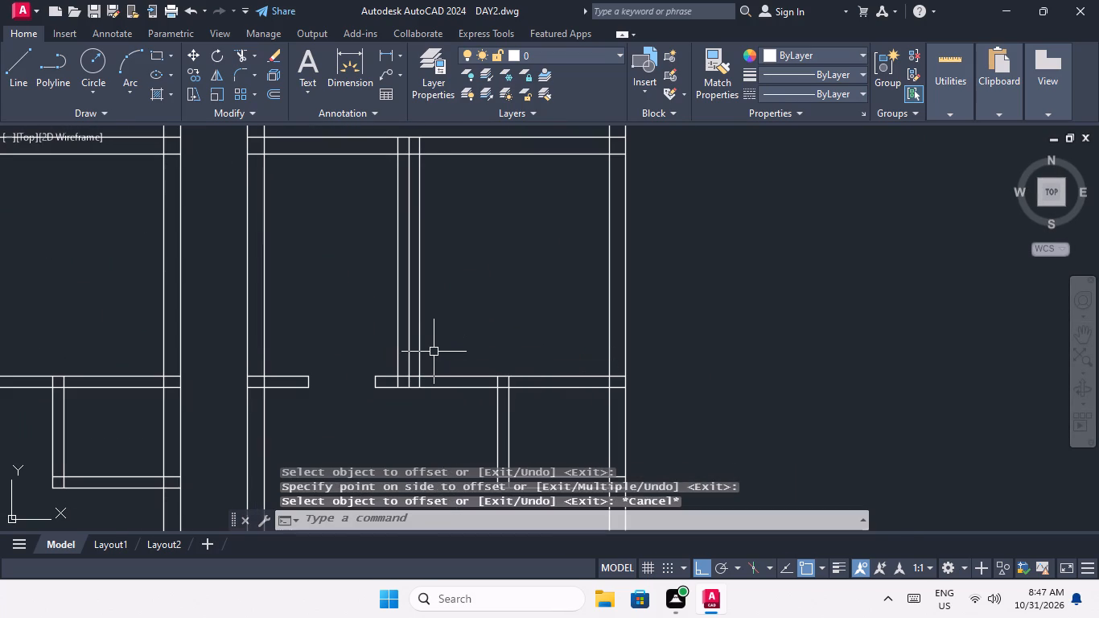
key(Escape)
Offset the new door-edge line beside the partition 3' to the right in both bottom-row rooms.
key(o)
key(Return)
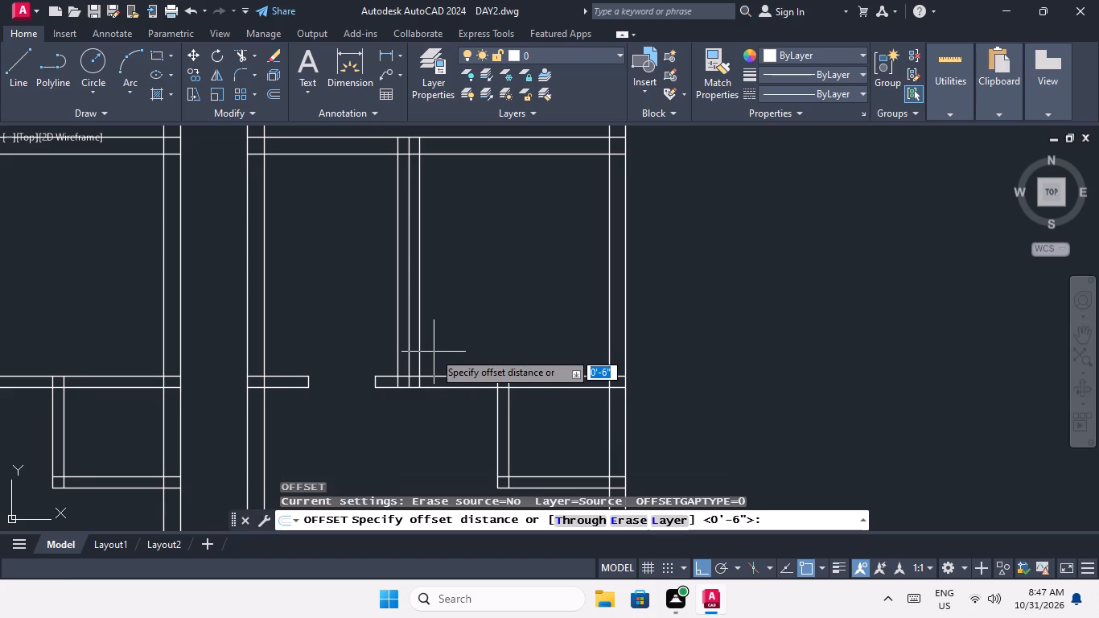
text(3')
key(Return)
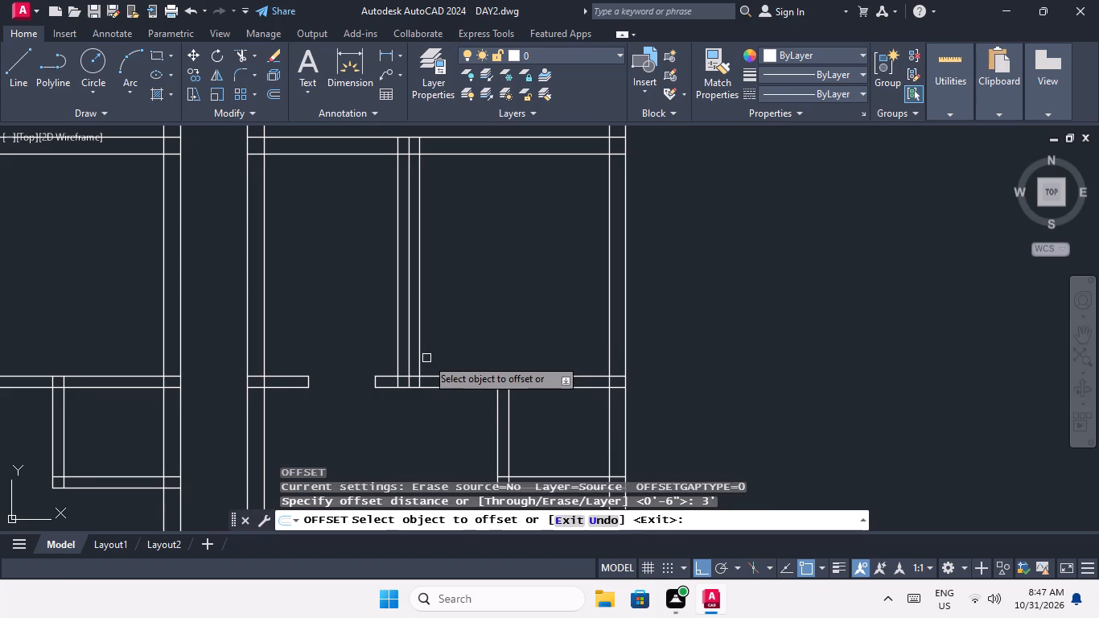
click(418, 344)
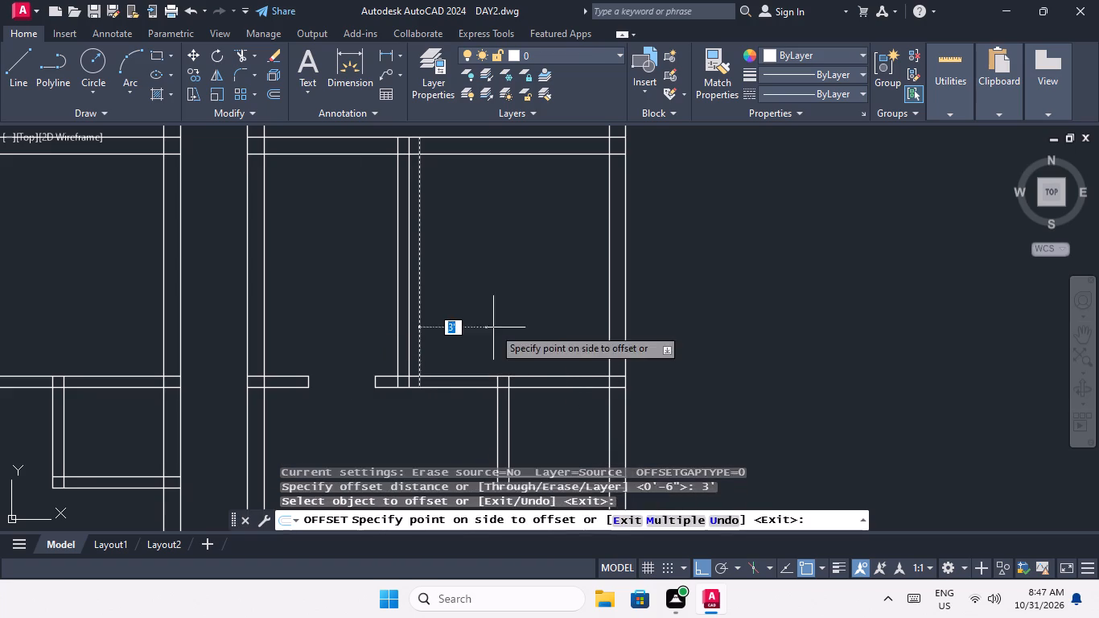
click(494, 328)
scroll(490, 324, down, 3)
scroll(372, 332, up, 5)
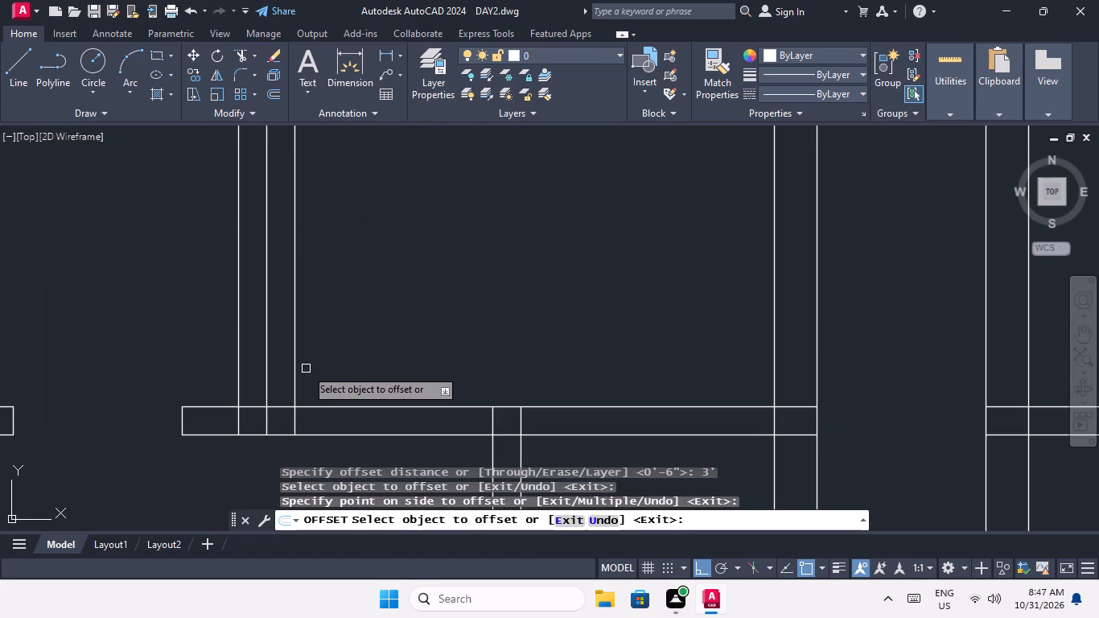
drag(294, 368, 321, 362)
click(401, 345)
Offset the door-edge line beside the partition 3' to the right in both rooms of the second row from the bottom.
scroll(400, 304, down, 3)
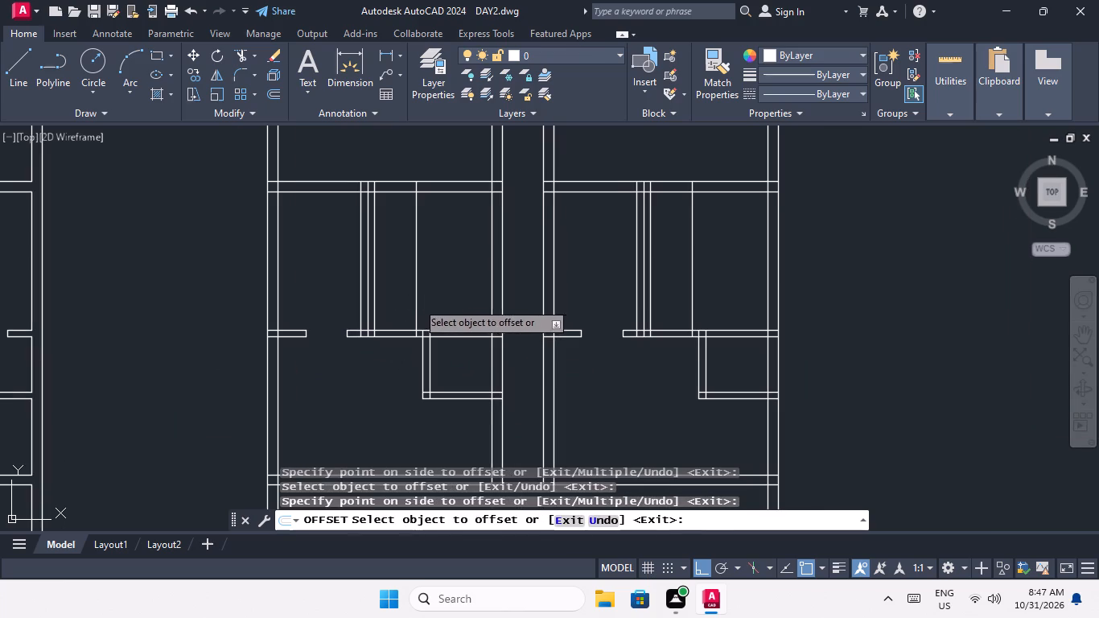
middle_drag(433, 286, 431, 352)
scroll(433, 325, down, 3)
scroll(422, 274, up, 3)
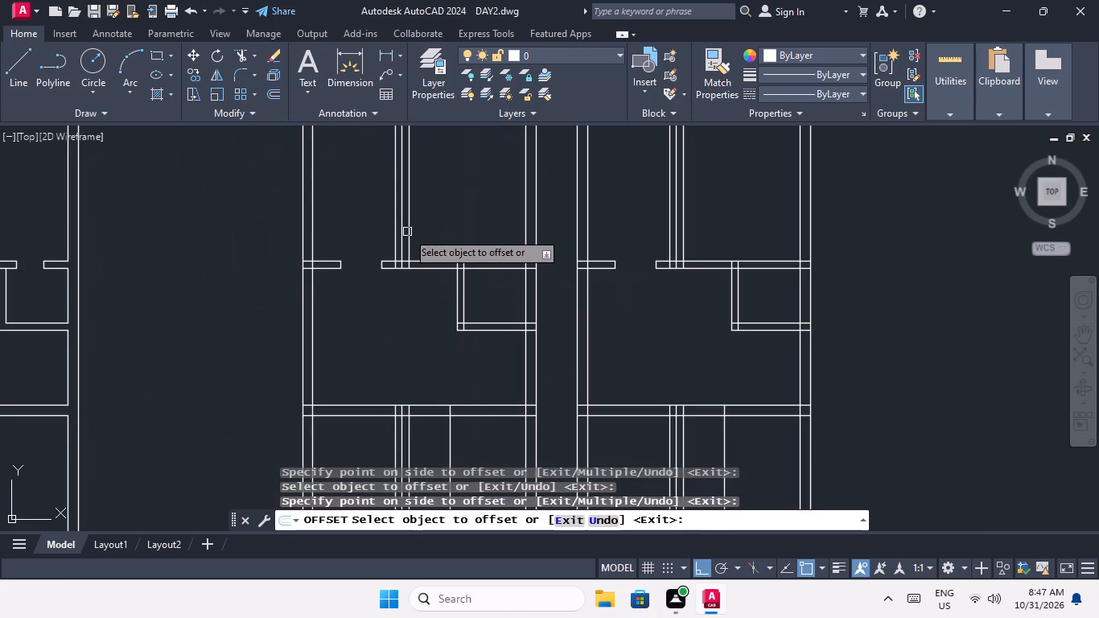
scroll(410, 229, up, 3)
drag(401, 258, 411, 262)
click(501, 258)
scroll(485, 257, down, 3)
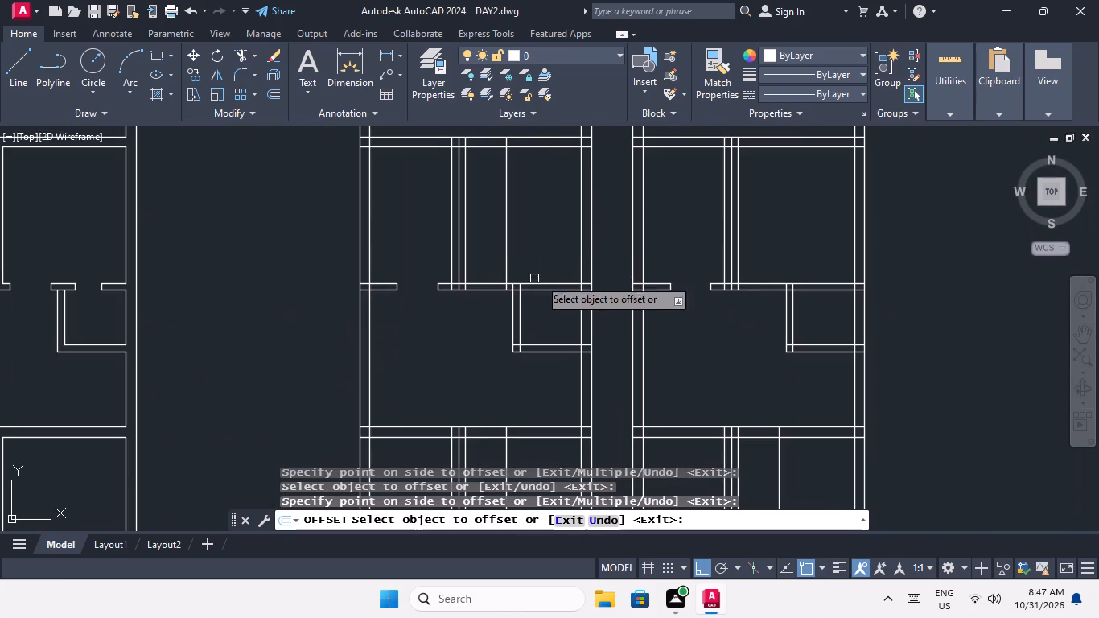
middle_drag(584, 266, 329, 336)
scroll(505, 345, up, 3)
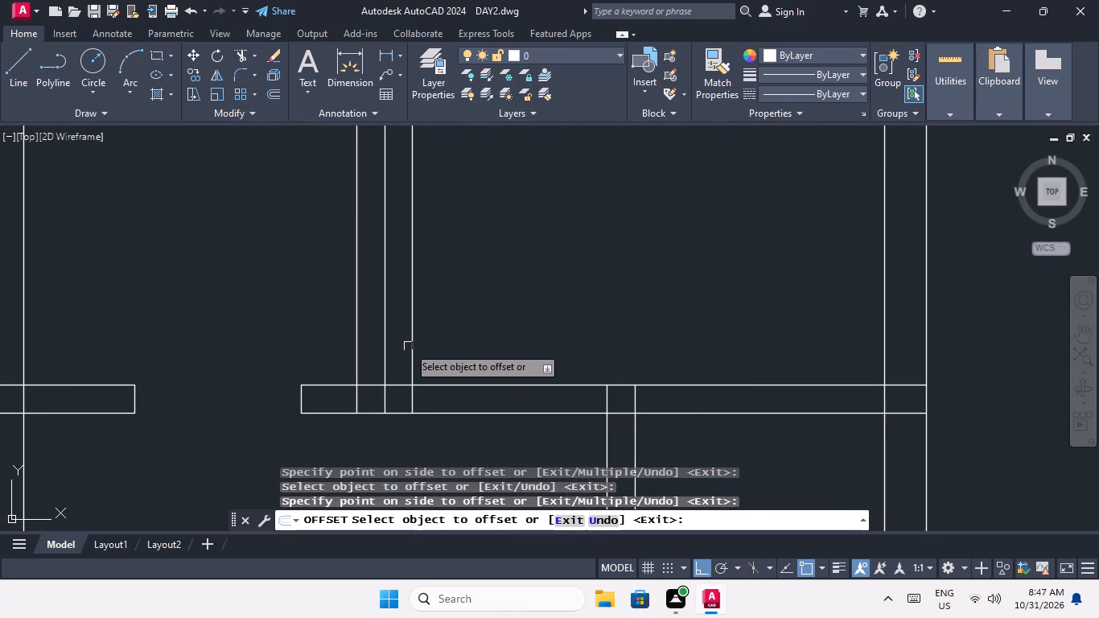
click(408, 344)
click(492, 340)
scroll(405, 323, down, 2)
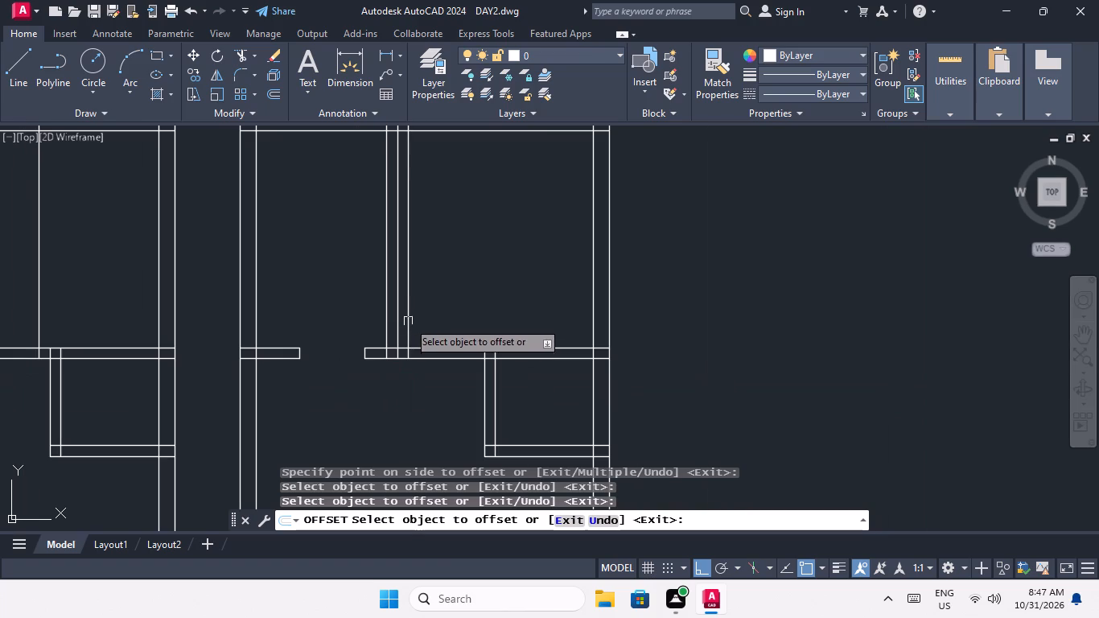
click(410, 319)
click(455, 318)
Offset the door-edge line beside the partition 3' to the right in both rooms of the third row from the bottom.
scroll(450, 312, down, 2)
middle_drag(448, 316, 448, 402)
scroll(448, 401, down, 1)
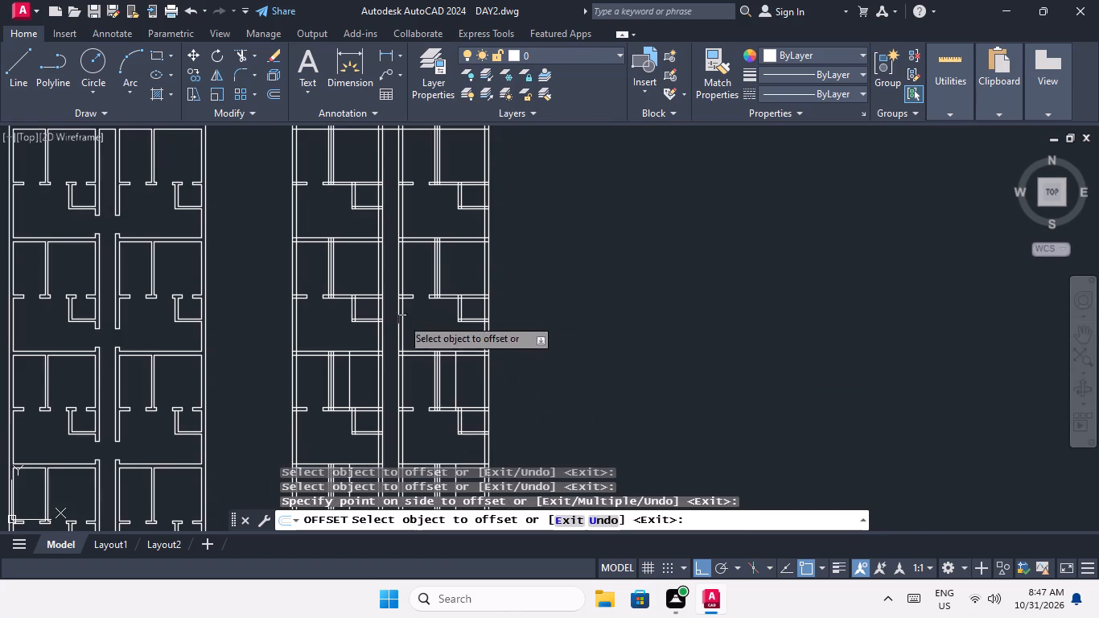
scroll(351, 286, up, 4)
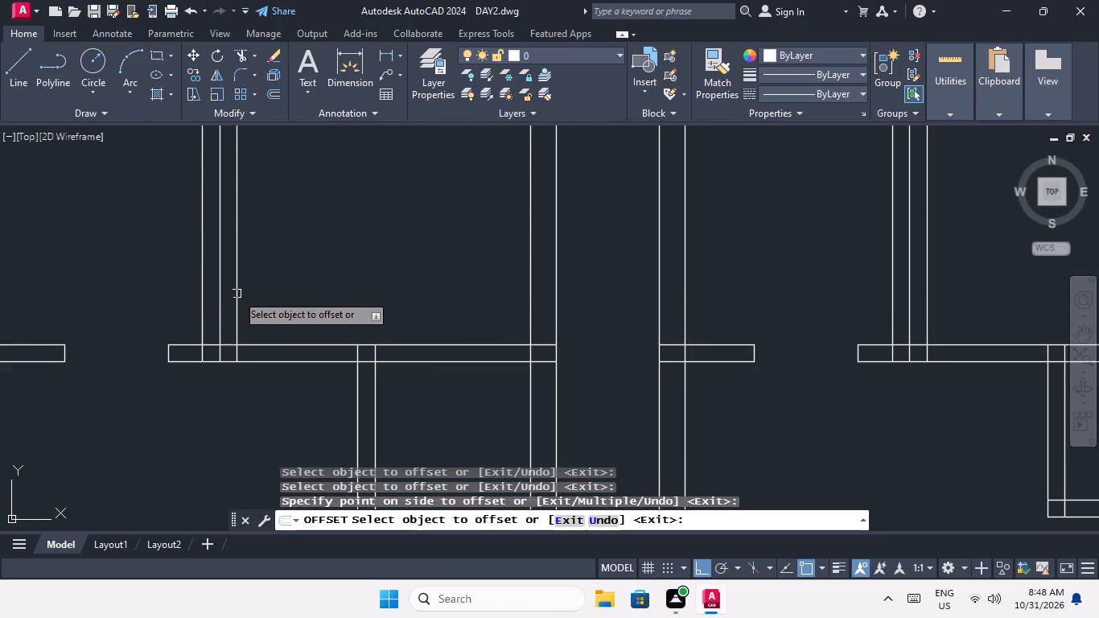
click(237, 294)
click(310, 291)
scroll(314, 290, down, 4)
scroll(424, 279, up, 4)
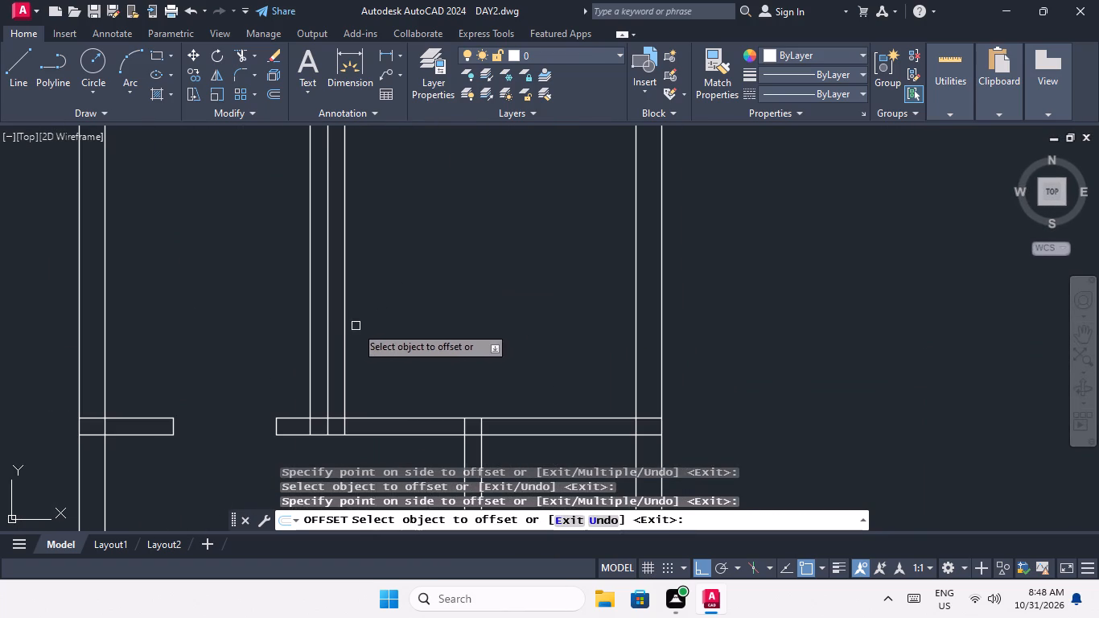
click(345, 334)
click(364, 328)
Offset the door-edge line beside the partition 3' to the right in both top-row rooms.
scroll(373, 323, down, 4)
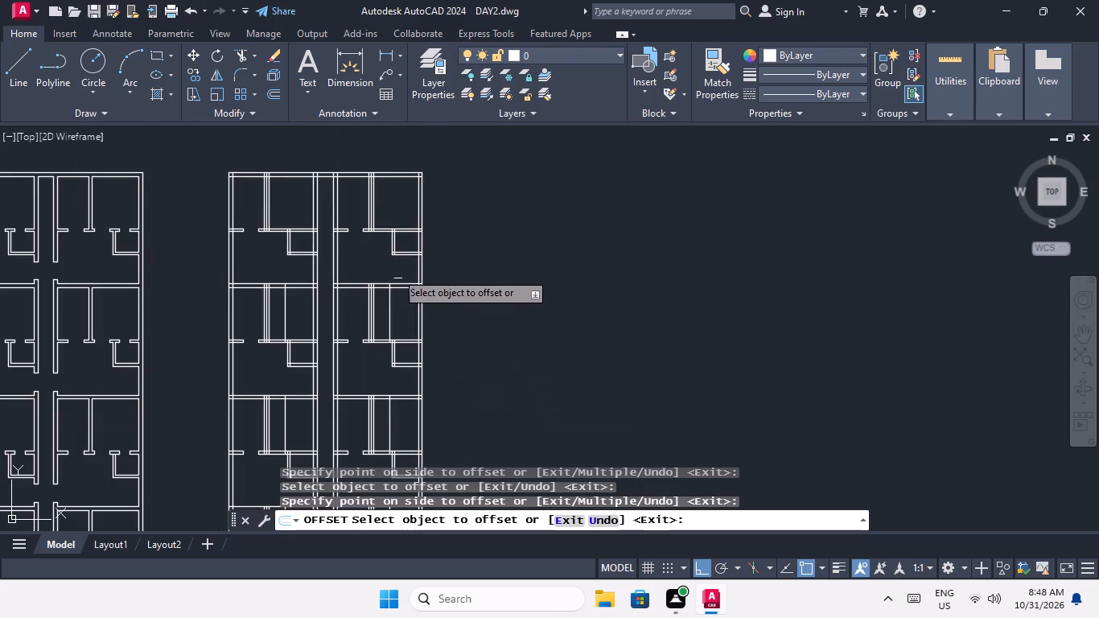
scroll(377, 205, up, 4)
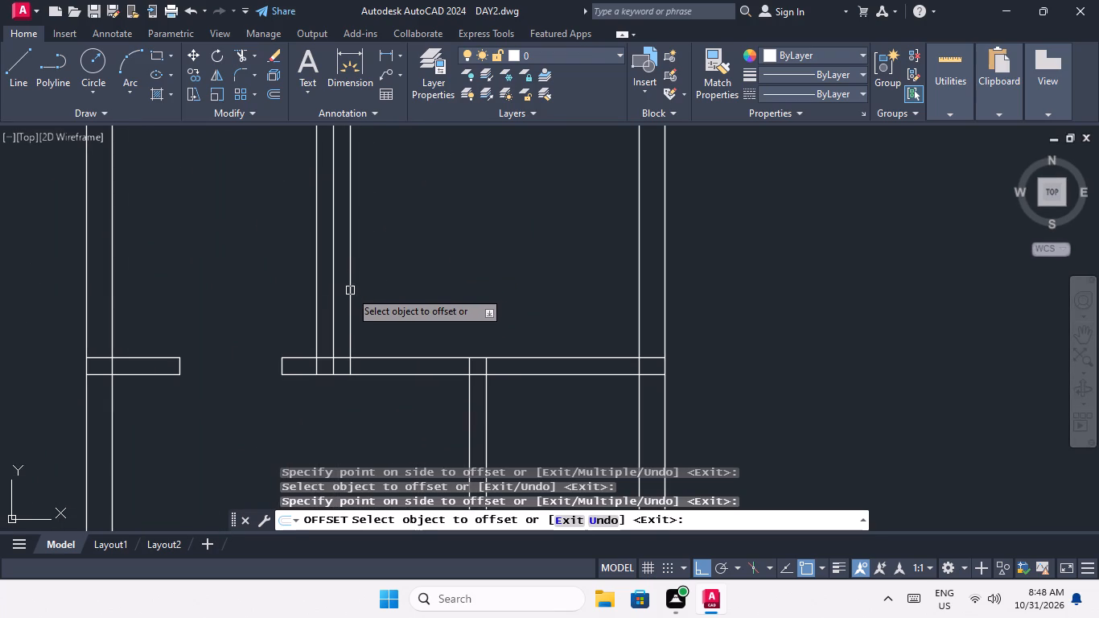
click(350, 290)
click(394, 294)
scroll(394, 294, down, 4)
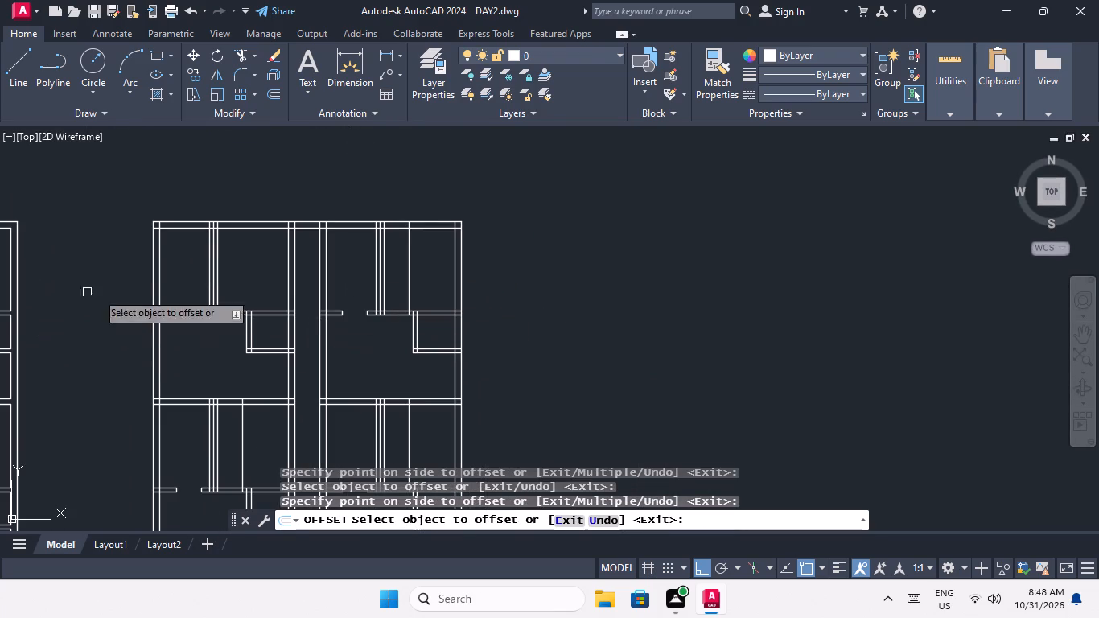
scroll(228, 289, up, 4)
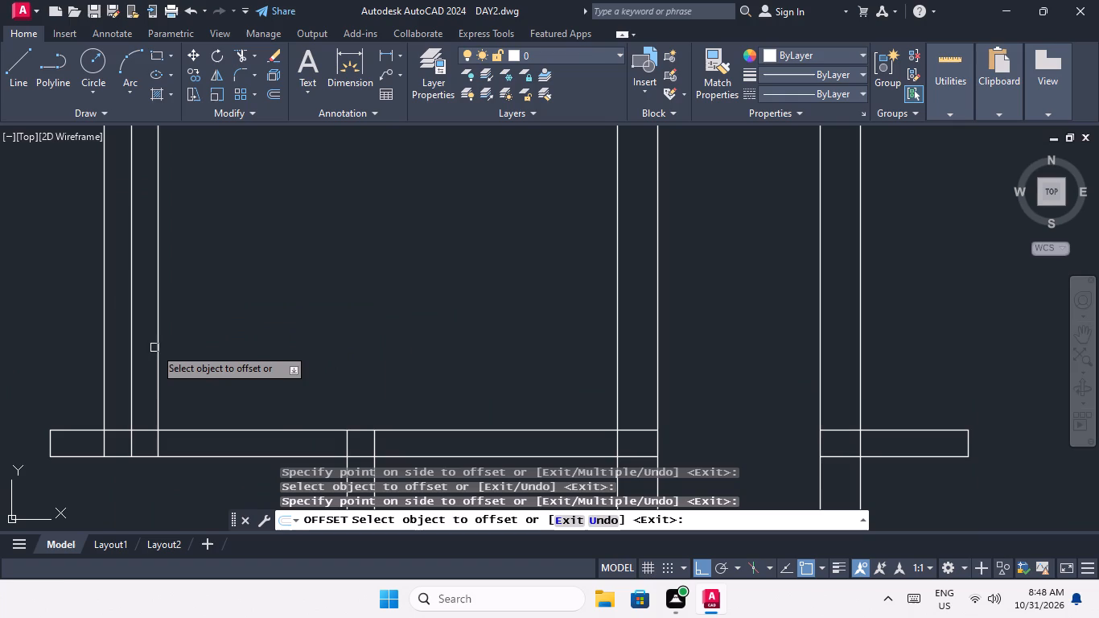
drag(159, 345, 175, 345)
click(287, 340)
scroll(286, 326, down, 3)
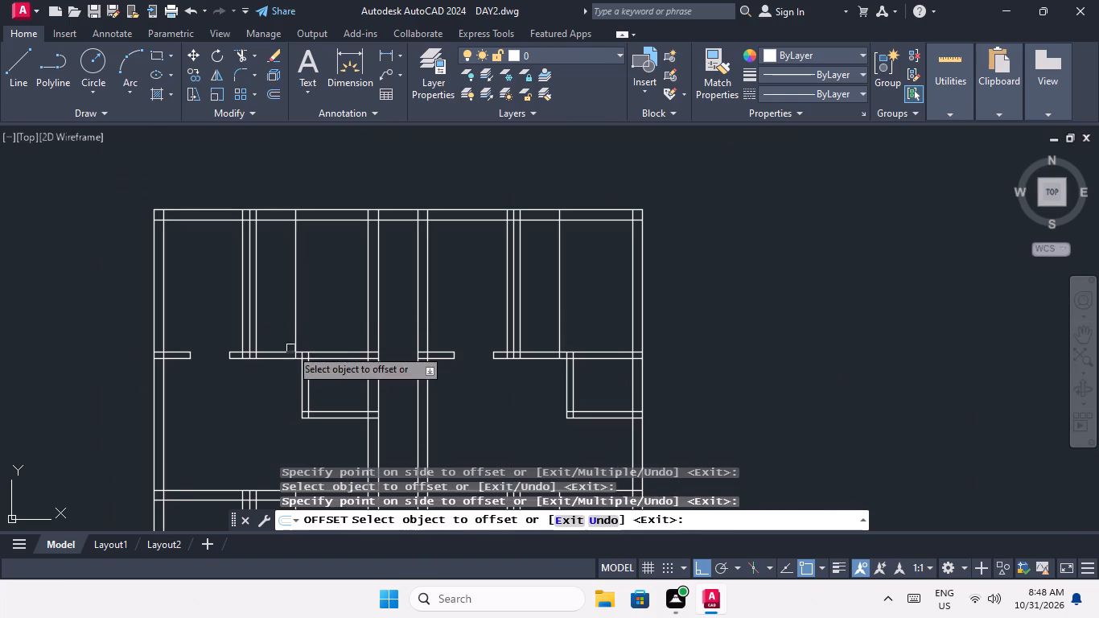
Trim the door-edge lines back to the cross wall and clear the wall between them for the second opening in the top-row left room.
key(Escape)
key(Escape)
key(Escape)
key(t)
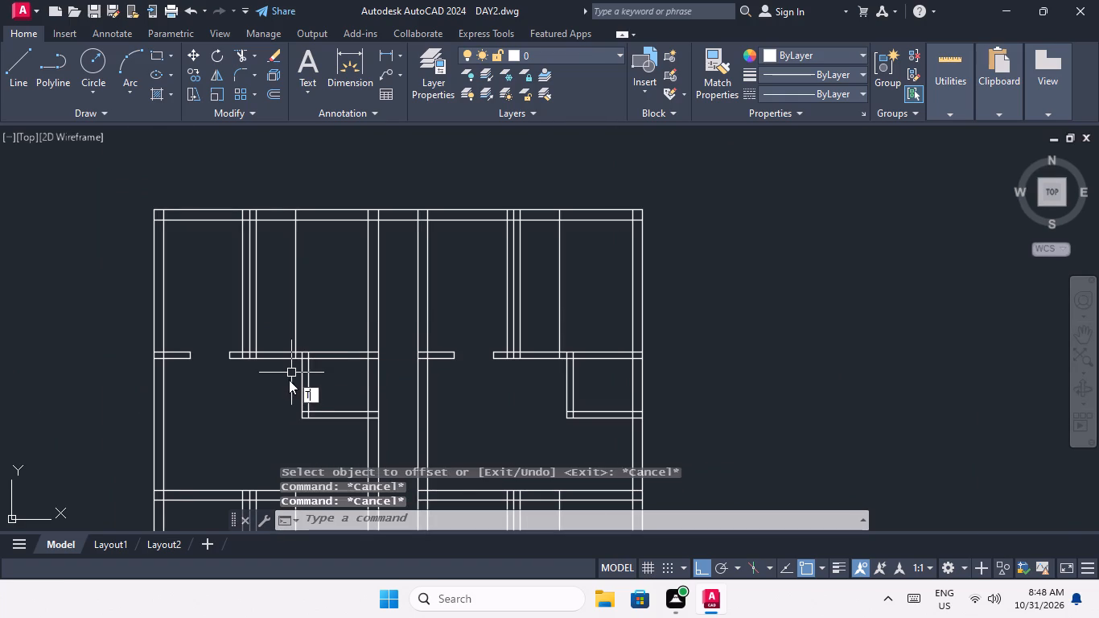
key(Escape)
key(Escape)
key(Escape)
key(t)
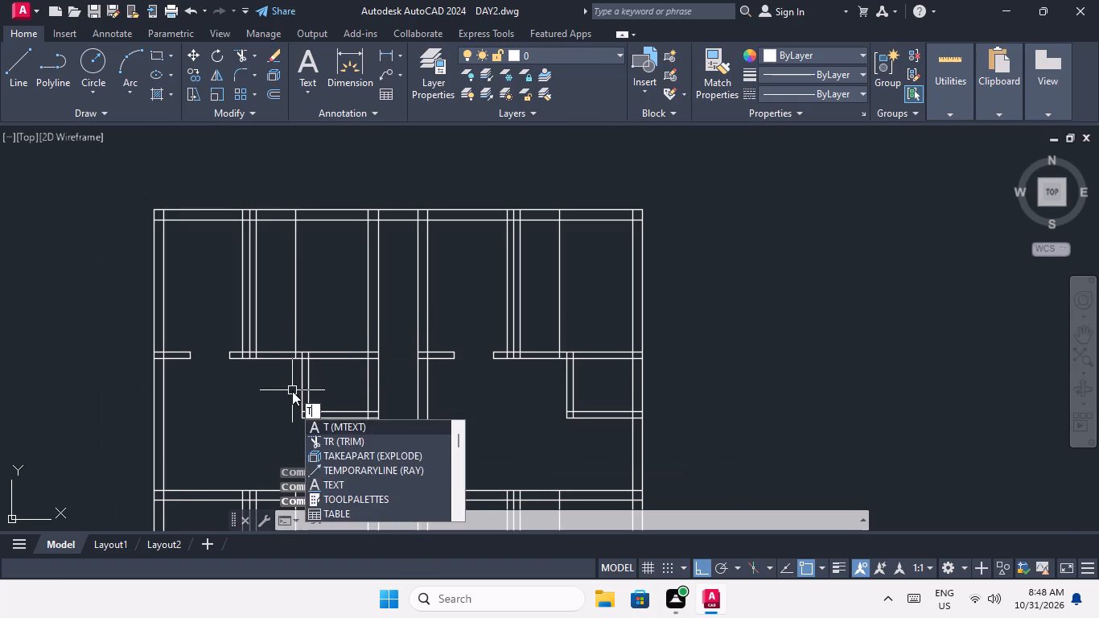
key(r)
key(space)
key(space)
scroll(269, 348, up, 4)
middle_drag(257, 344, 280, 332)
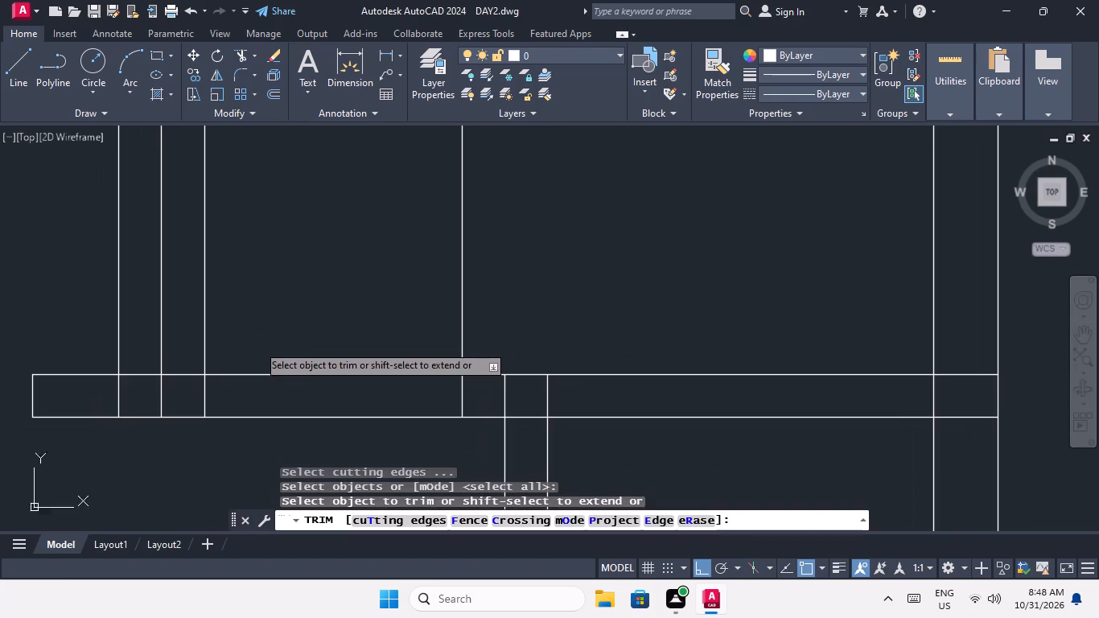
middle_click(294, 323)
drag(498, 274, 489, 280)
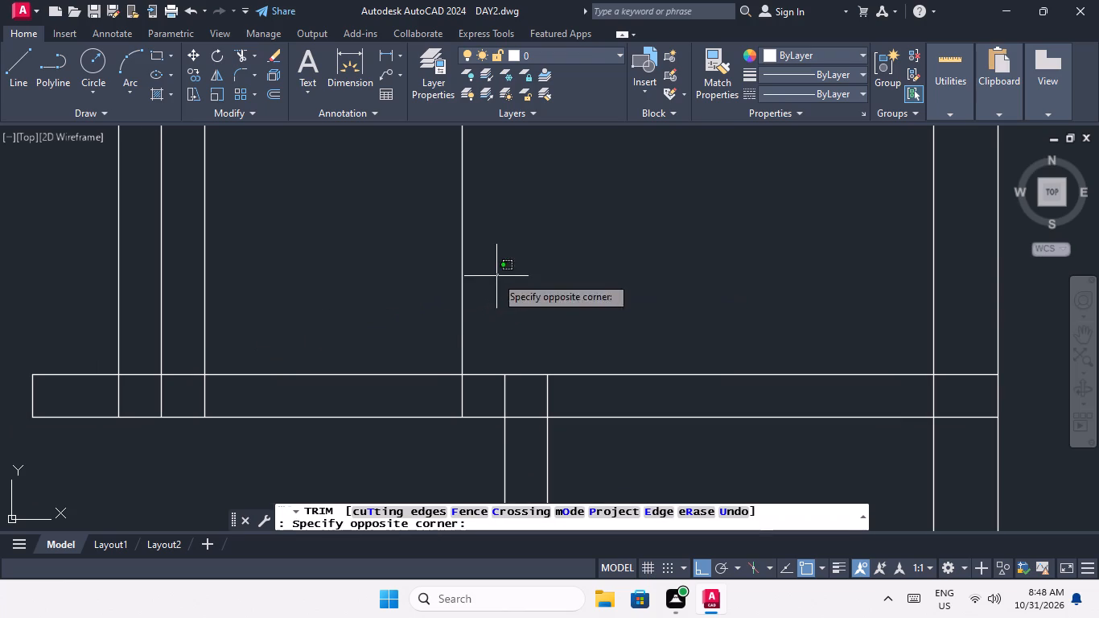
drag(489, 280, 463, 290)
click(194, 312)
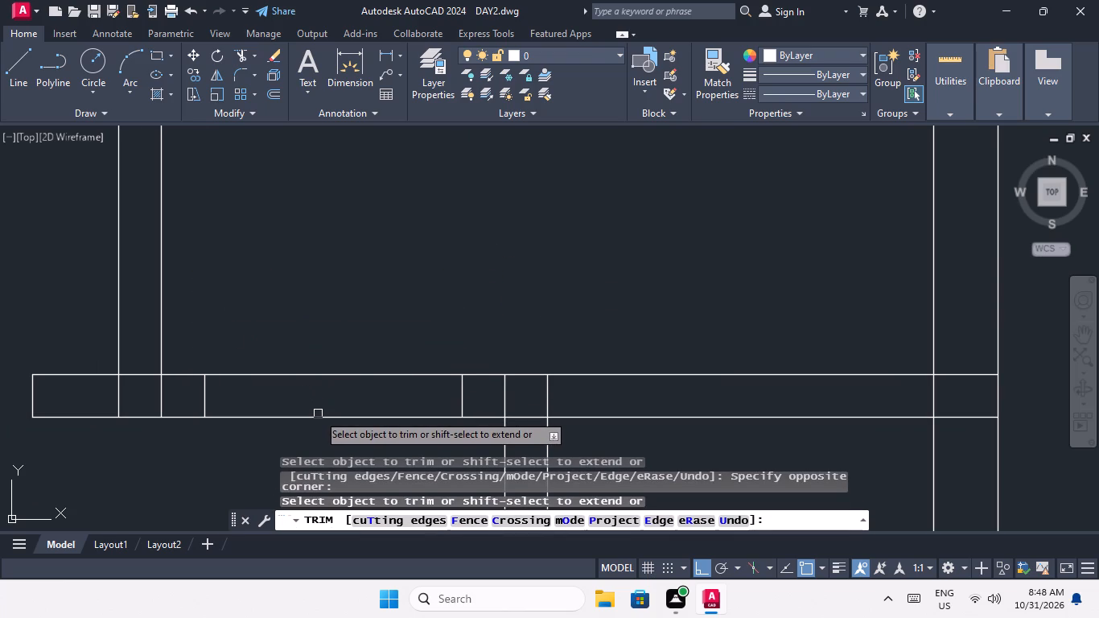
drag(373, 433, 342, 369)
click(323, 307)
Trim the excess door-edge lines and the wall between them to open the second doorway in the top-row right room.
scroll(307, 281, down, 4)
scroll(577, 321, up, 3)
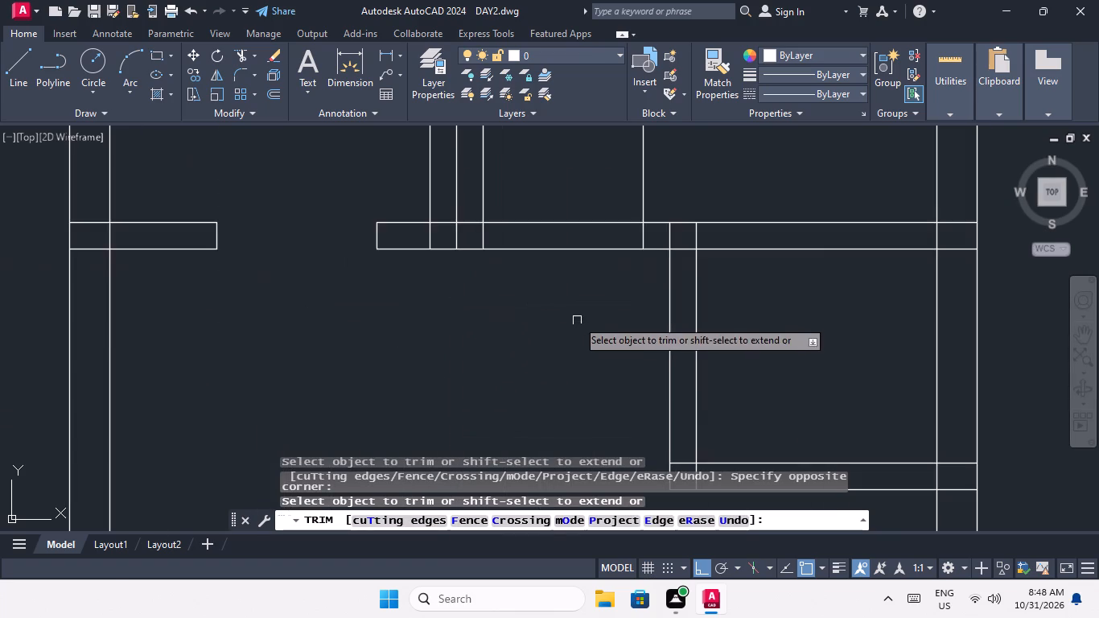
middle_drag(557, 304, 527, 356)
scroll(529, 356, up, 1)
drag(684, 163, 671, 172)
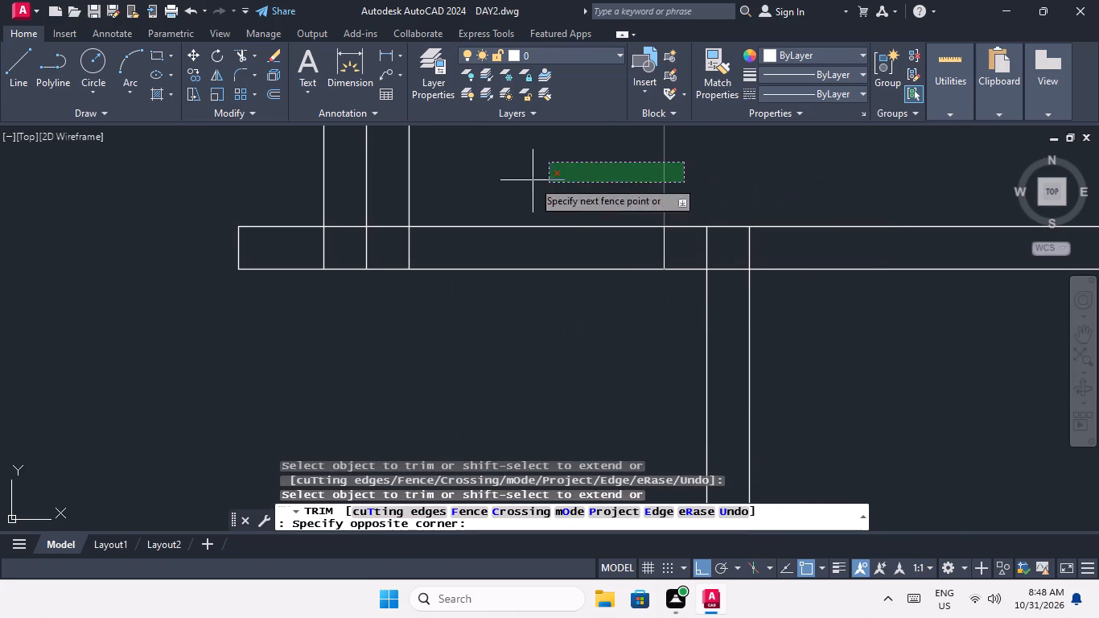
click(389, 185)
drag(550, 305, 505, 252)
click(489, 215)
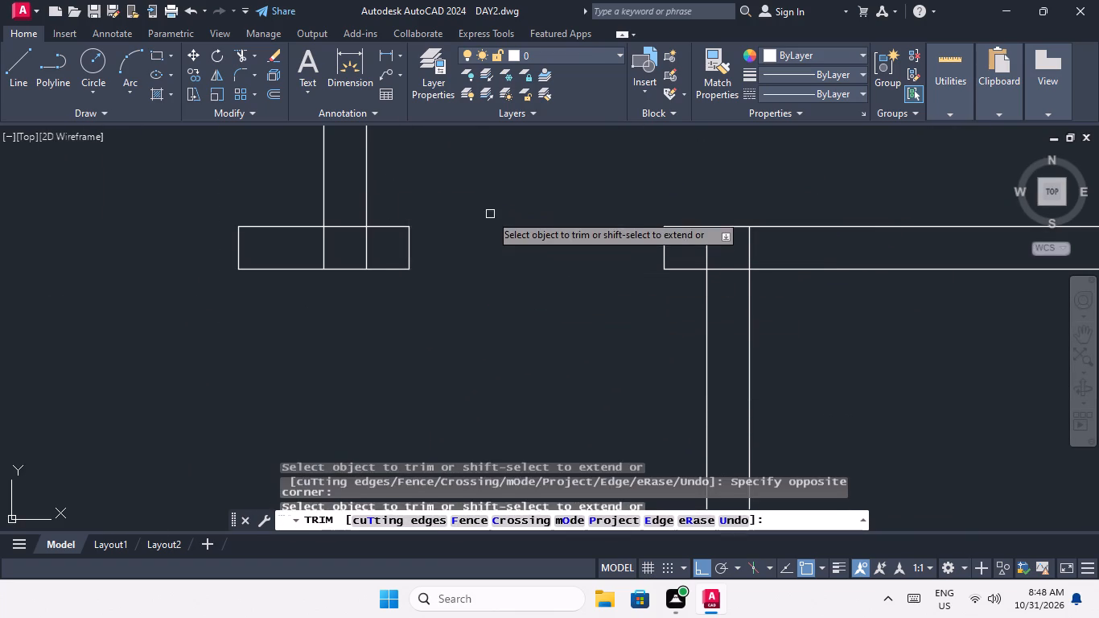
Trim the excess door-edge lines and the wall between them to open the second doorway in the left room of the second row from the top.
scroll(488, 200, down, 5)
scroll(355, 370, up, 4)
middle_drag(349, 371, 418, 304)
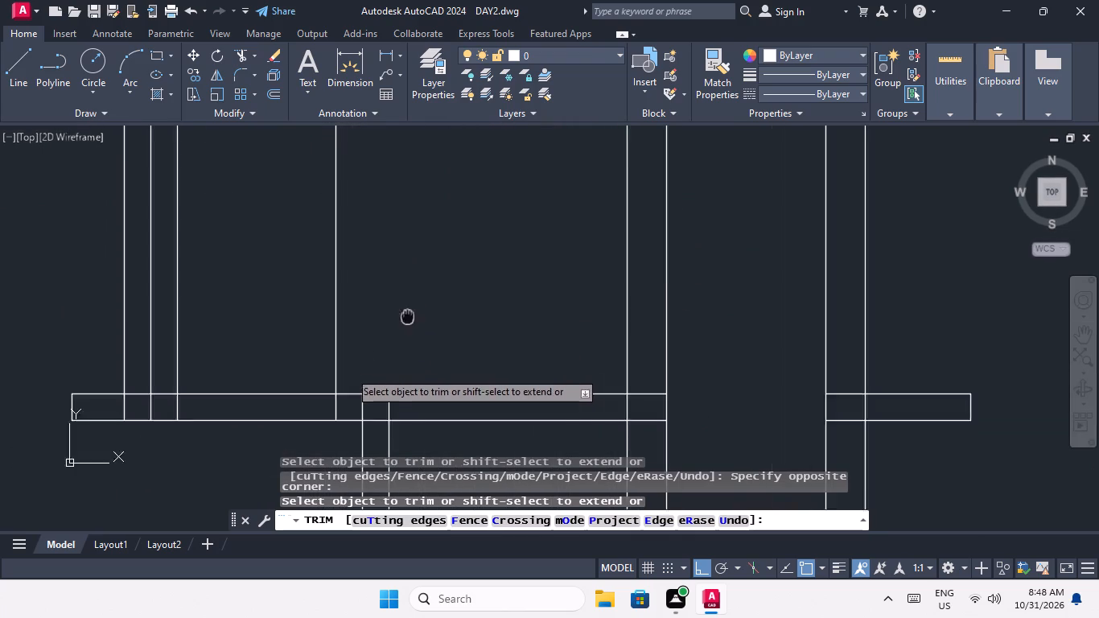
middle_drag(418, 304, 452, 267)
middle_drag(237, 406, 277, 371)
scroll(291, 356, up, 2)
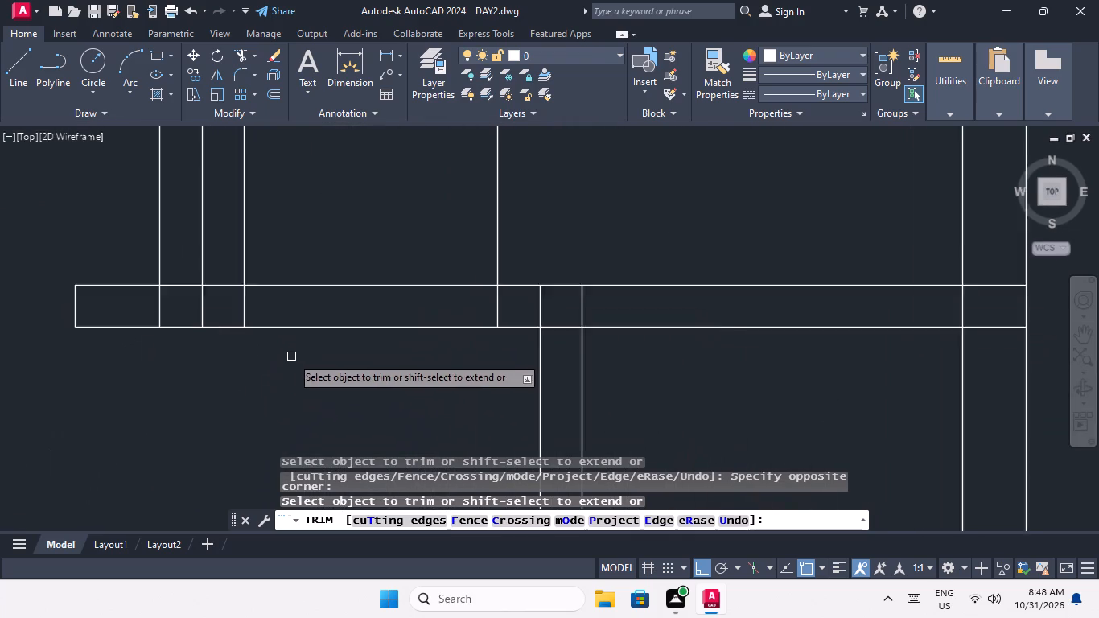
scroll(302, 347, down, 1)
middle_drag(298, 352, 302, 371)
drag(529, 229, 459, 269)
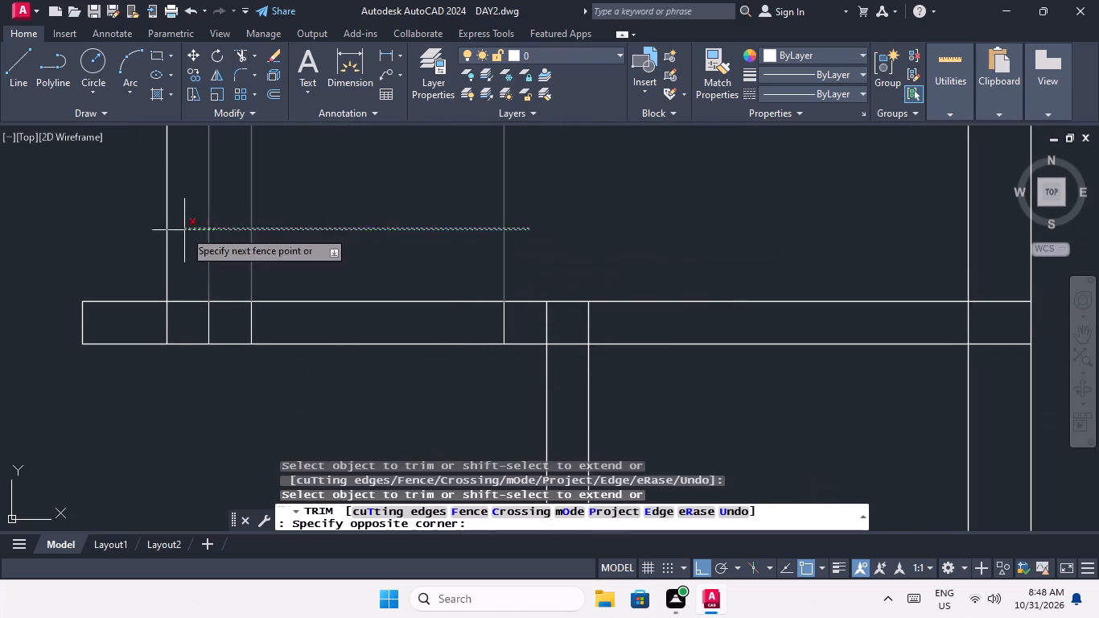
click(241, 246)
drag(361, 359, 348, 340)
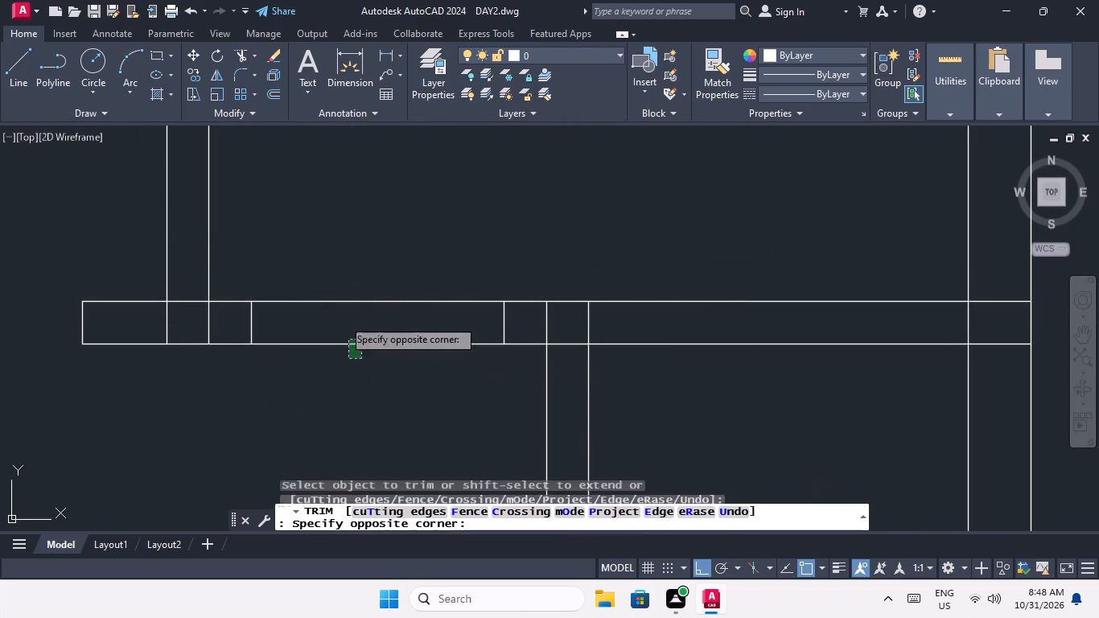
click(340, 248)
Trim the excess door-edge lines and the wall between them to open the second doorway in the right room of the second row from the top.
scroll(339, 249, down, 4)
middle_drag(340, 274, 136, 284)
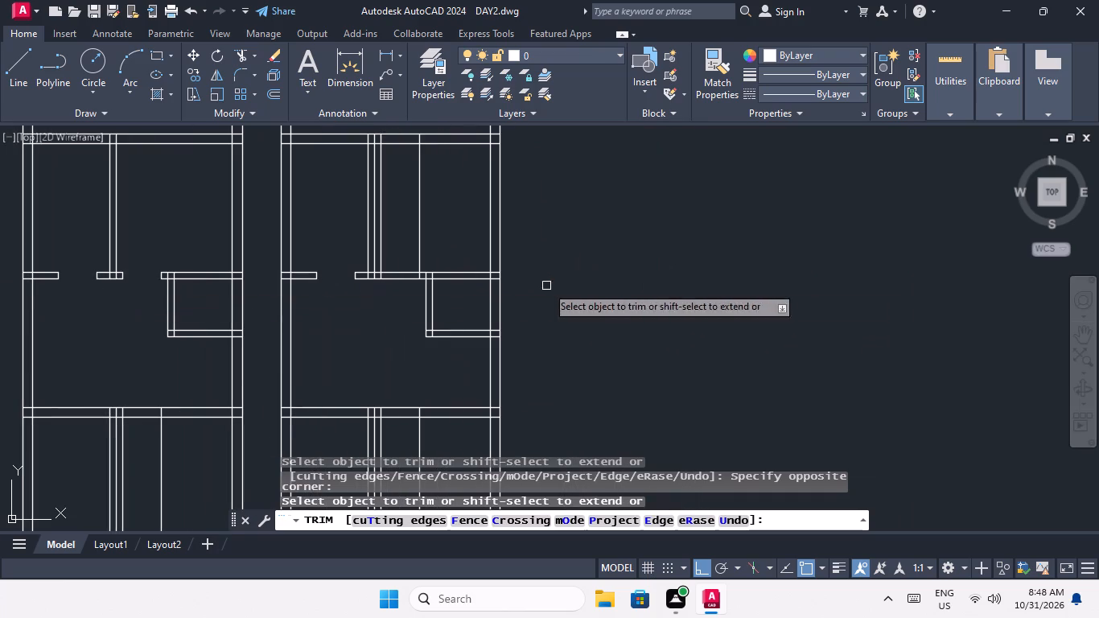
scroll(407, 287, up, 3)
middle_drag(405, 286, 405, 313)
drag(495, 192, 470, 207)
click(305, 226)
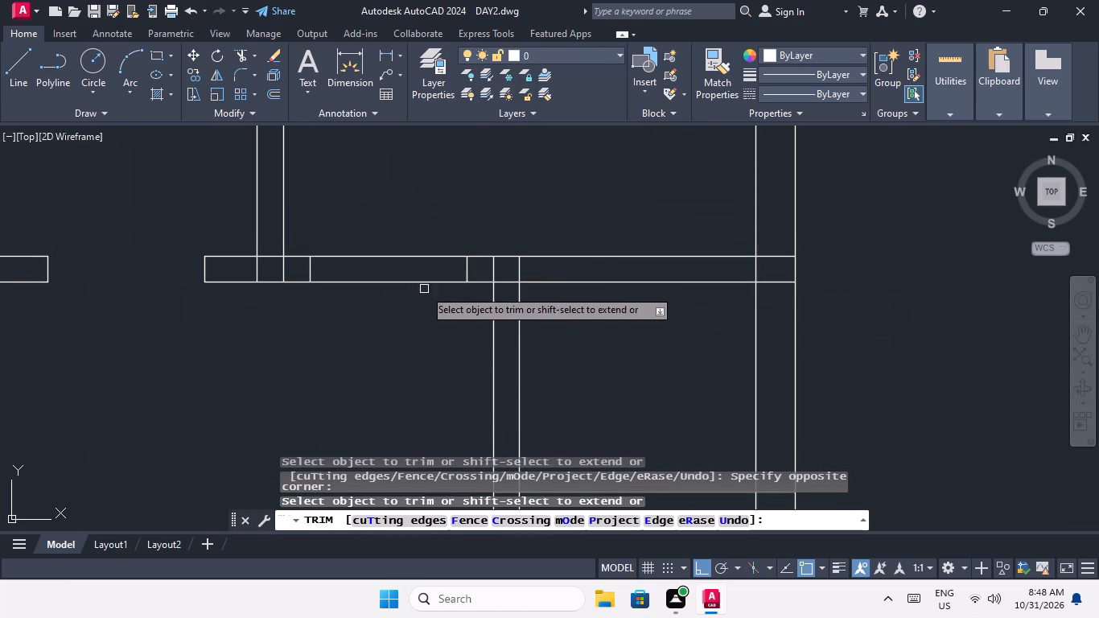
drag(430, 313, 397, 278)
click(360, 241)
Trim the excess door-edge lines and the wall between them to open the second doorway in the left room of the third row from the top.
scroll(374, 258, down, 3)
middle_click(357, 298)
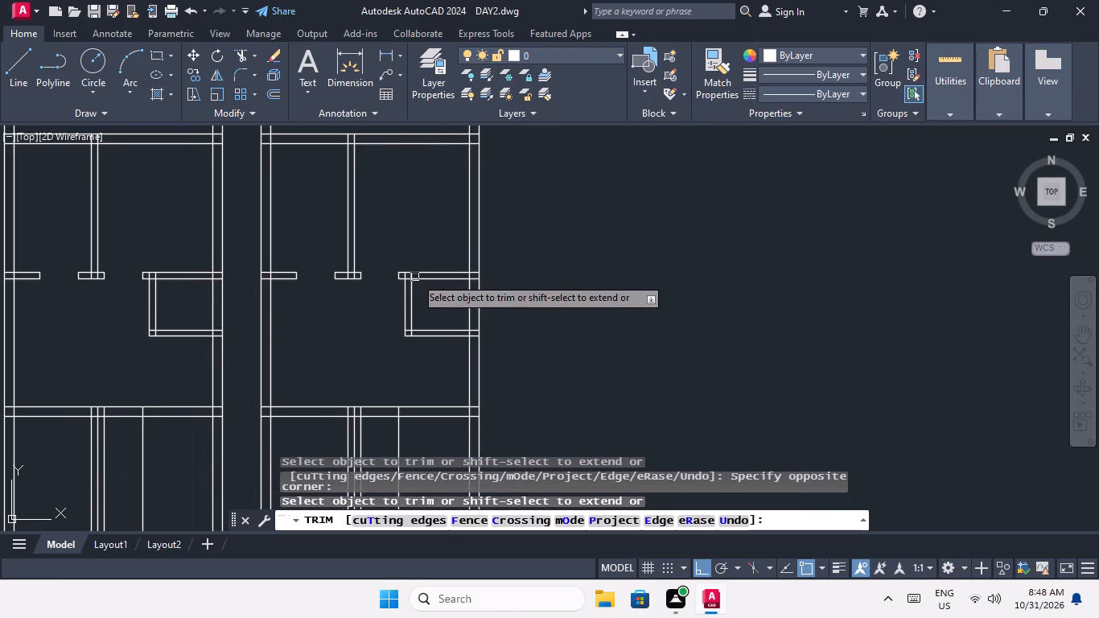
scroll(401, 276, down, 1)
middle_drag(373, 315, 447, 286)
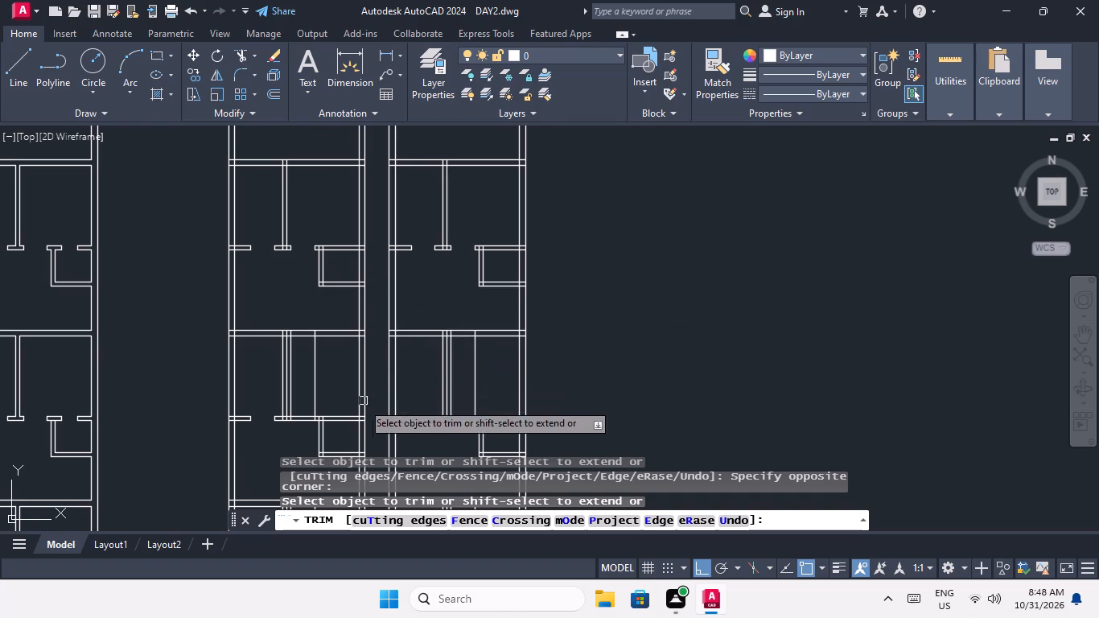
middle_drag(330, 396, 417, 244)
scroll(381, 244, up, 3)
middle_drag(390, 354, 387, 352)
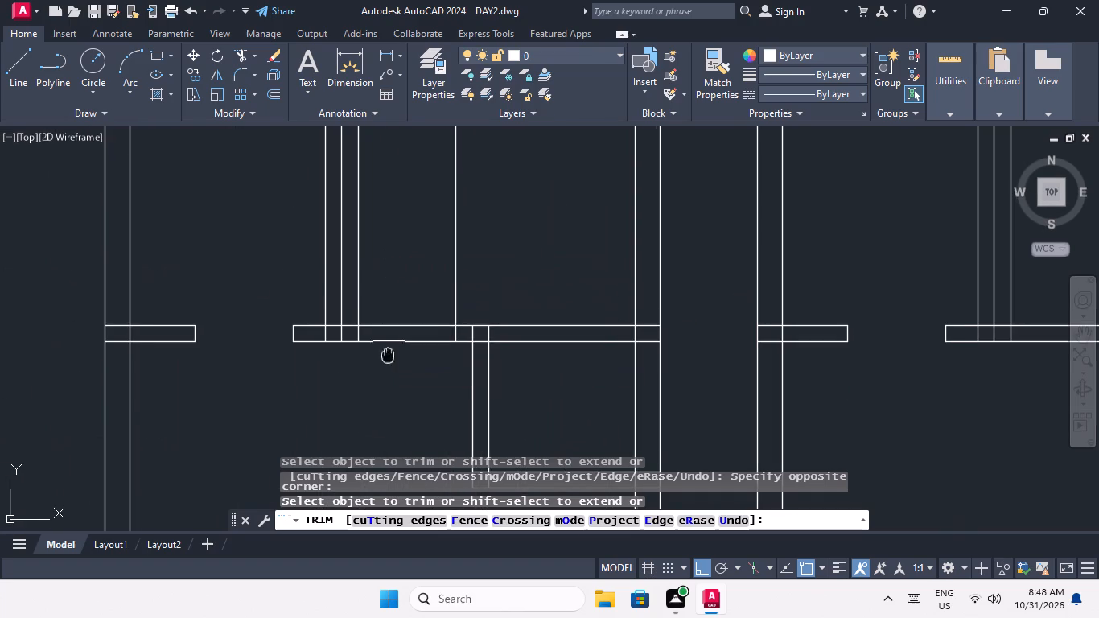
middle_drag(387, 352, 371, 273)
scroll(414, 220, up, 2)
drag(495, 183, 451, 196)
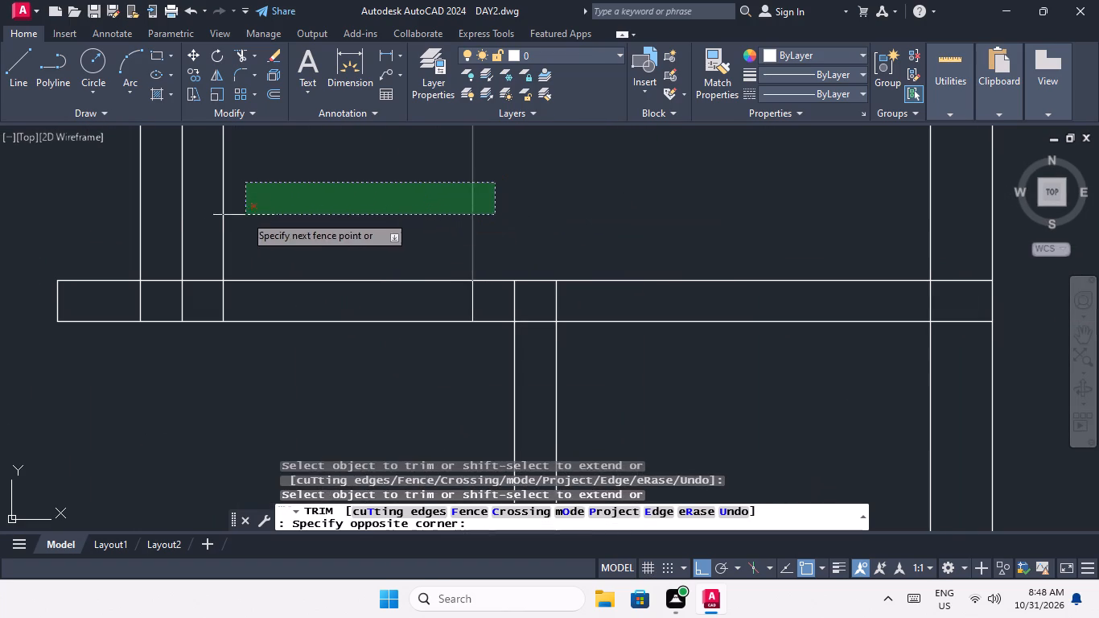
click(208, 218)
drag(418, 374, 346, 295)
click(286, 208)
Trim the excess door-edge lines and the wall between them to open the second doorway in the right room of the third row from the top.
scroll(286, 216, down, 4)
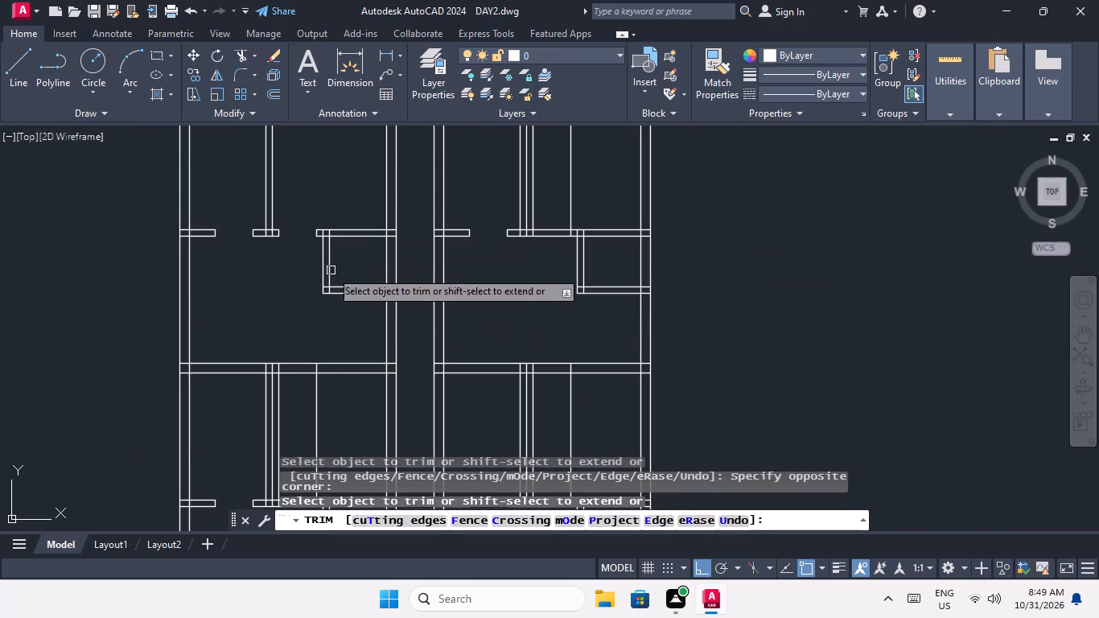
middle_drag(528, 275, 340, 334)
scroll(344, 317, up, 4)
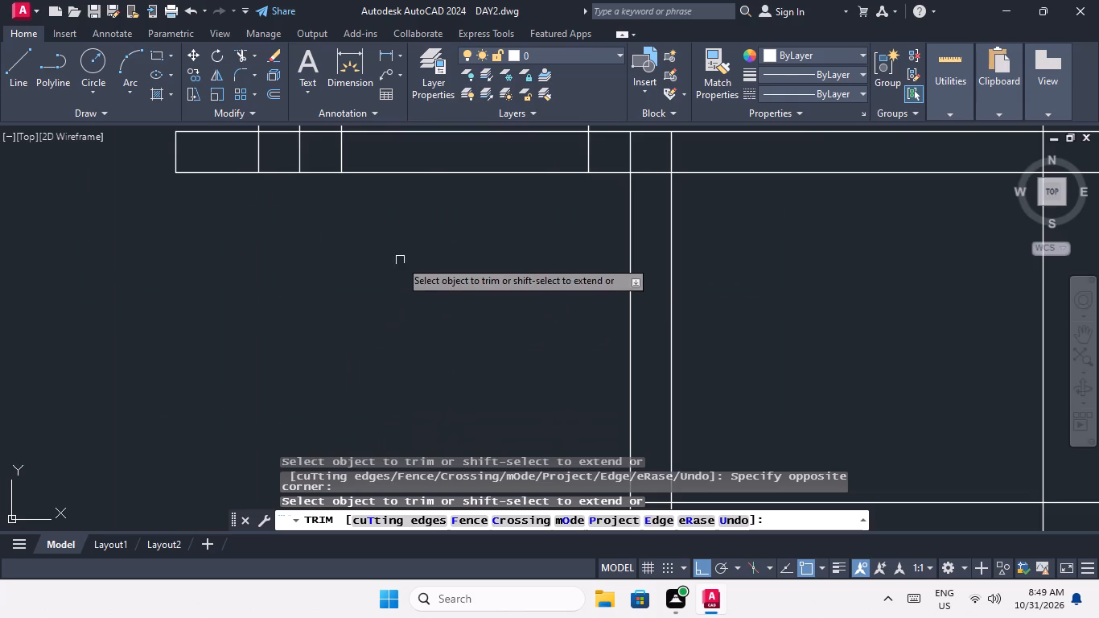
middle_drag(398, 264, 317, 410)
drag(541, 191, 463, 203)
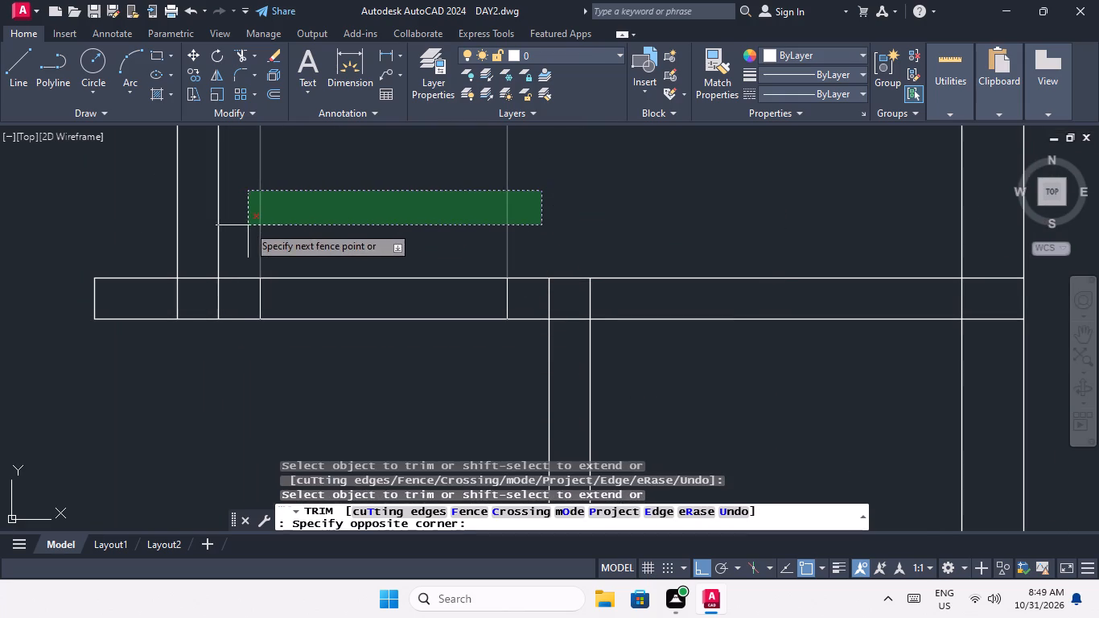
click(248, 225)
drag(369, 350, 313, 273)
click(290, 190)
Trim the excess door-edge lines and the wall between them to open the second doorway in the bottom-row left room.
scroll(329, 249, down, 4)
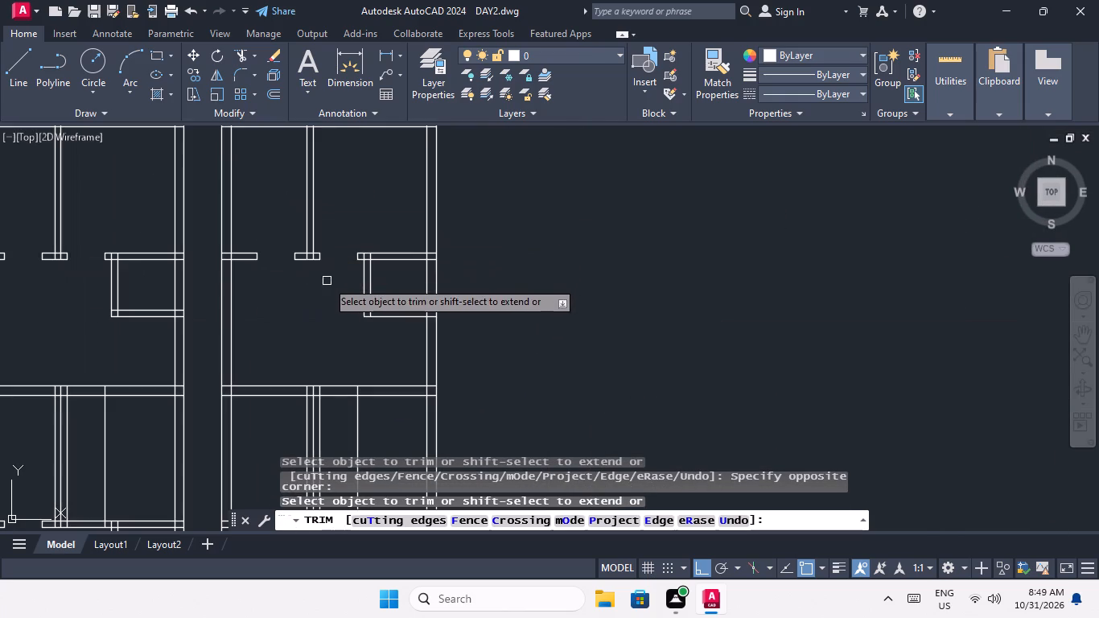
middle_drag(334, 281, 421, 227)
scroll(401, 240, down, 1)
scroll(278, 360, up, 3)
middle_drag(282, 349, 369, 128)
scroll(369, 128, up, 1)
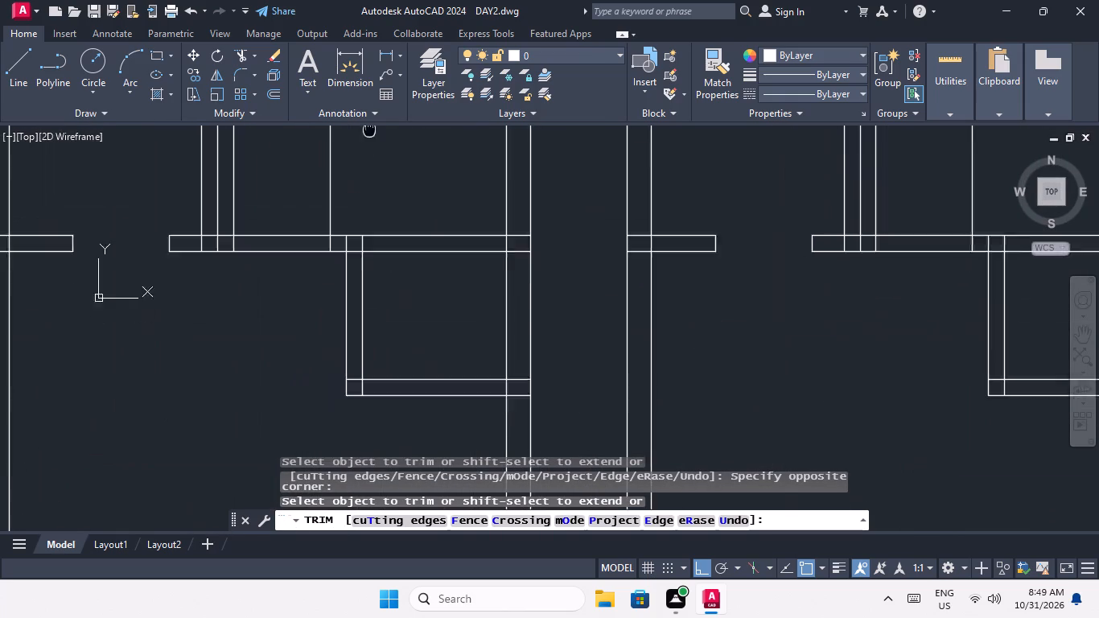
drag(340, 228, 310, 248)
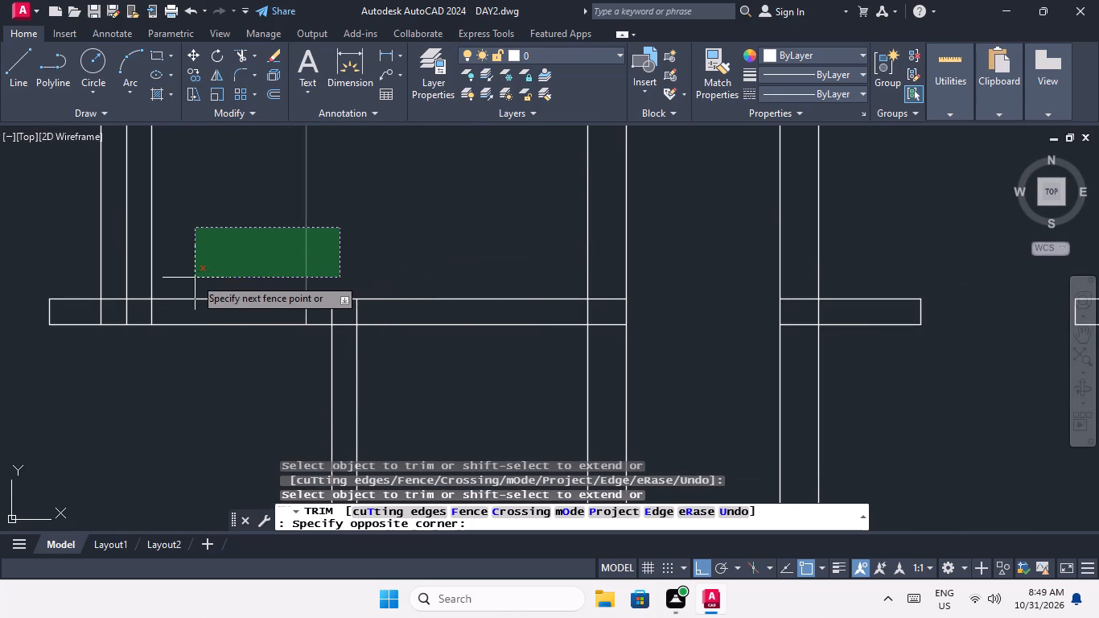
drag(138, 259, 146, 262)
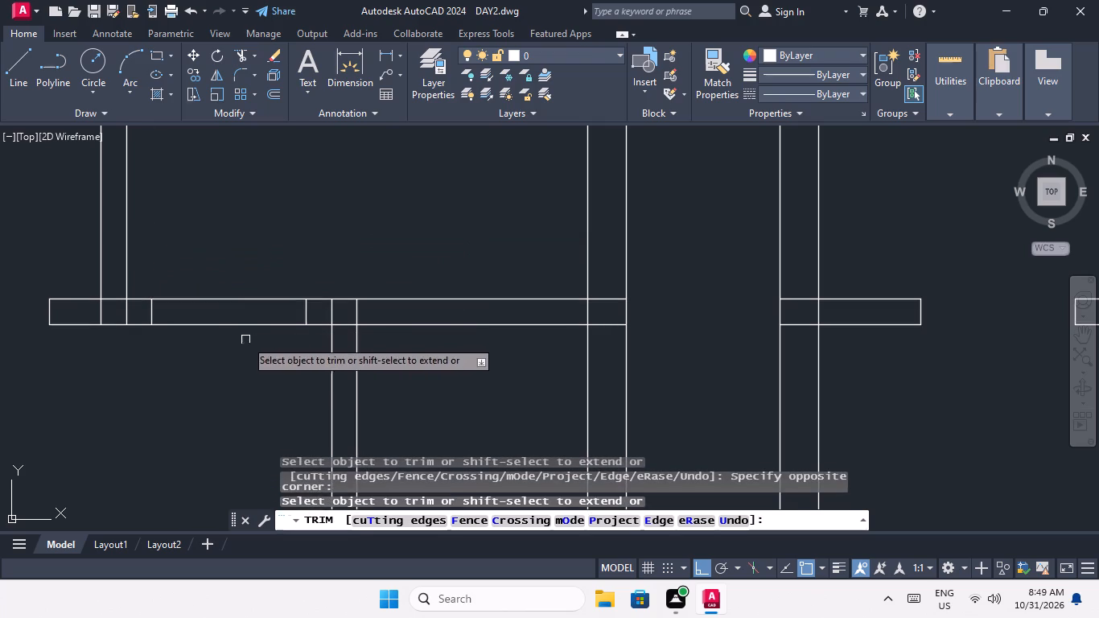
drag(249, 344, 240, 334)
click(209, 266)
Trim the excess door-edge lines and the wall between them to open the second doorway in the bottom-row right room.
scroll(217, 257, down, 3)
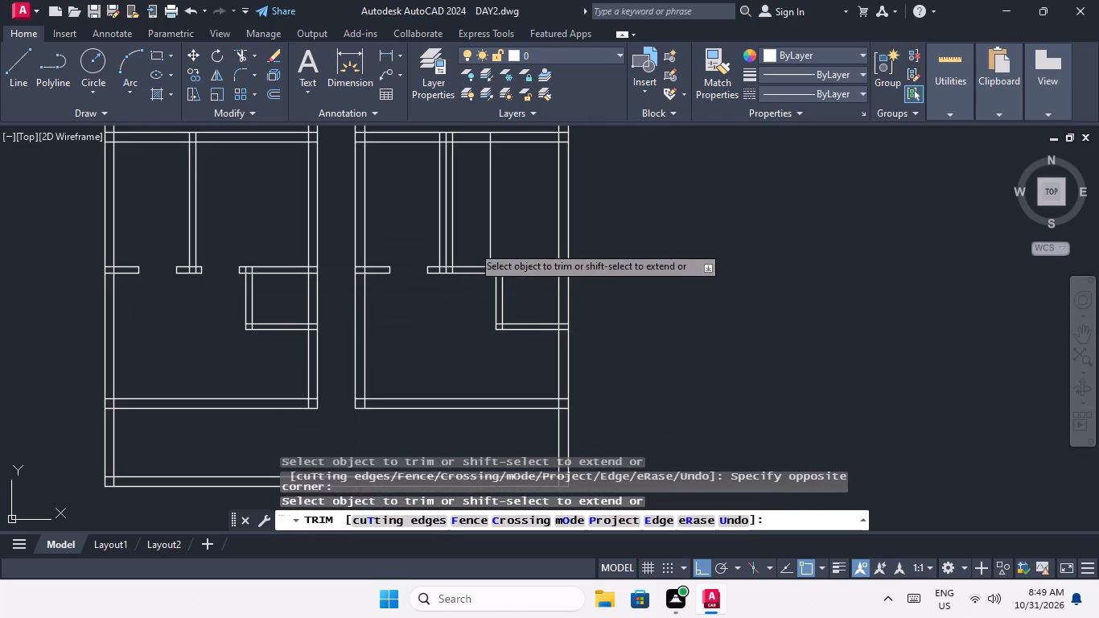
scroll(471, 245, up, 3)
drag(530, 237, 504, 253)
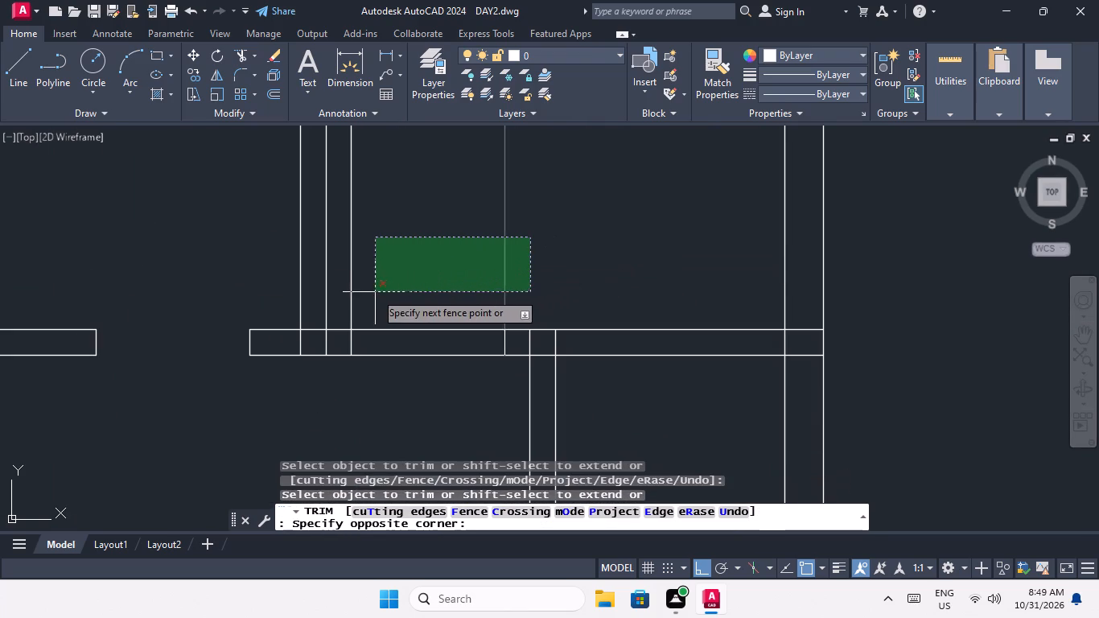
click(346, 294)
drag(455, 373, 436, 348)
click(402, 279)
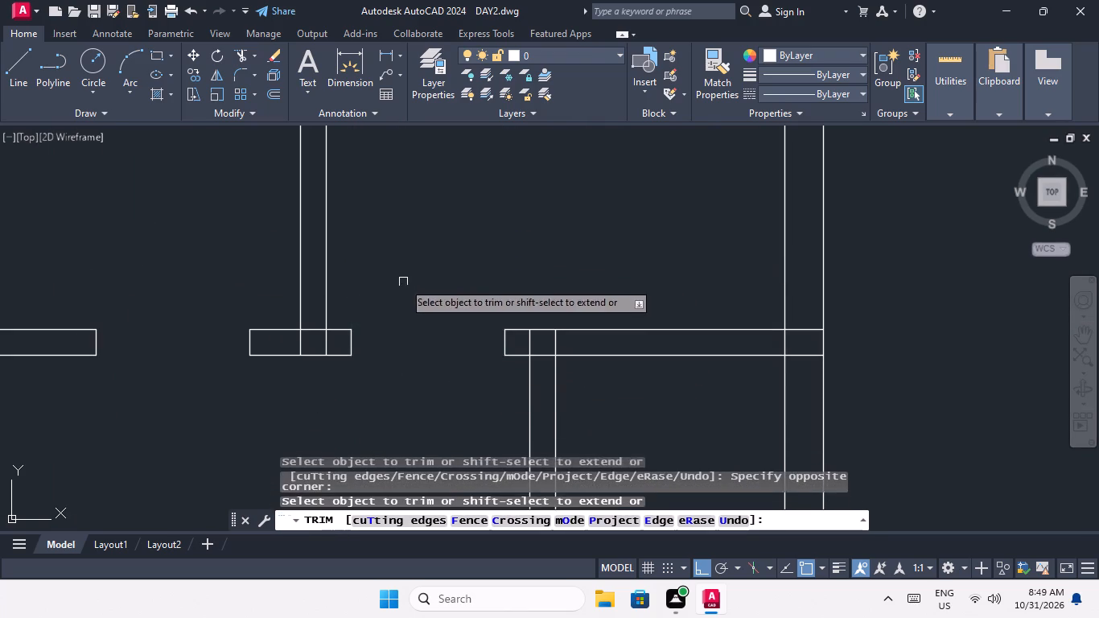
Finish trimming and examine the second floor plan's rooms against the finished neighbouring plan for openings still missing.
scroll(406, 280, down, 4)
middle_drag(422, 347, 425, 365)
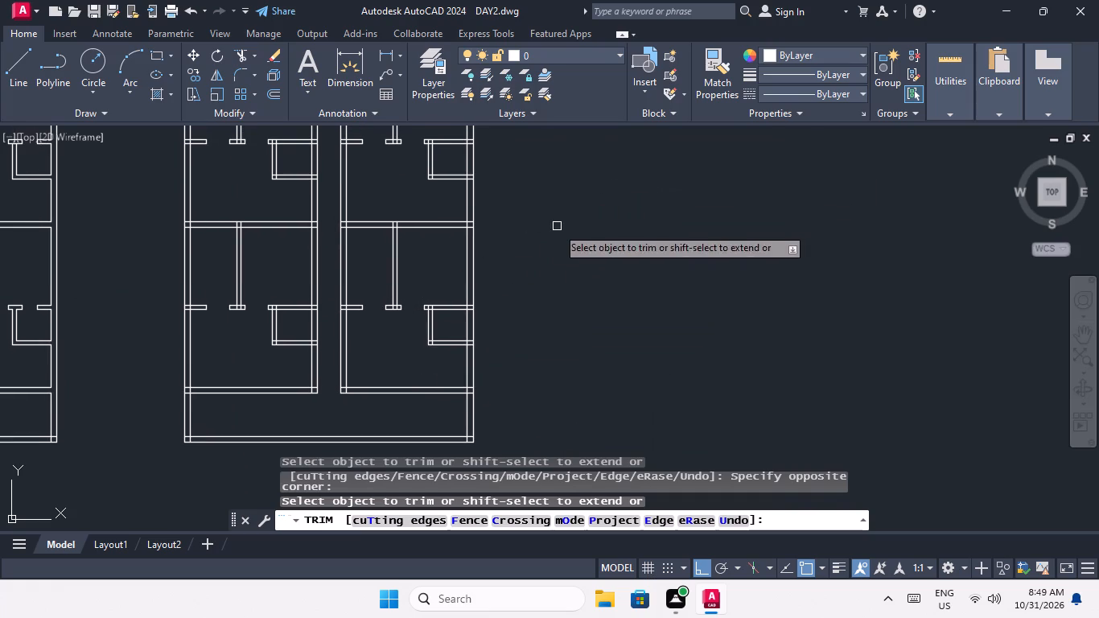
scroll(564, 324, down, 1)
middle_drag(565, 327, 565, 363)
middle_drag(578, 324, 579, 381)
scroll(579, 341, down, 1)
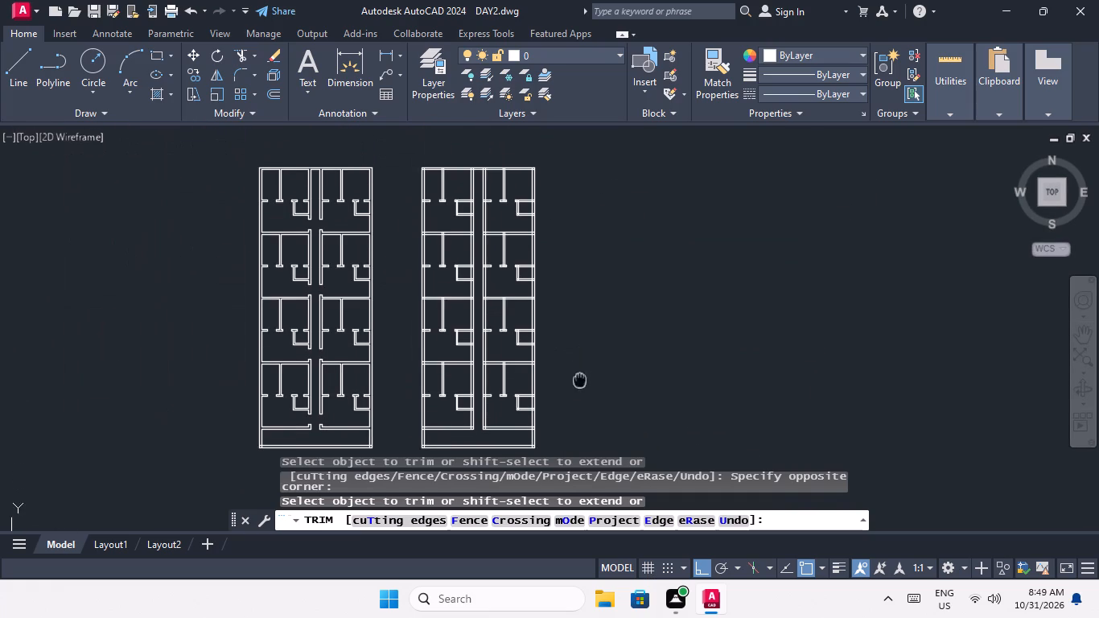
middle_drag(579, 381, 579, 382)
key(Escape)
key(Escape)
scroll(499, 240, up, 4)
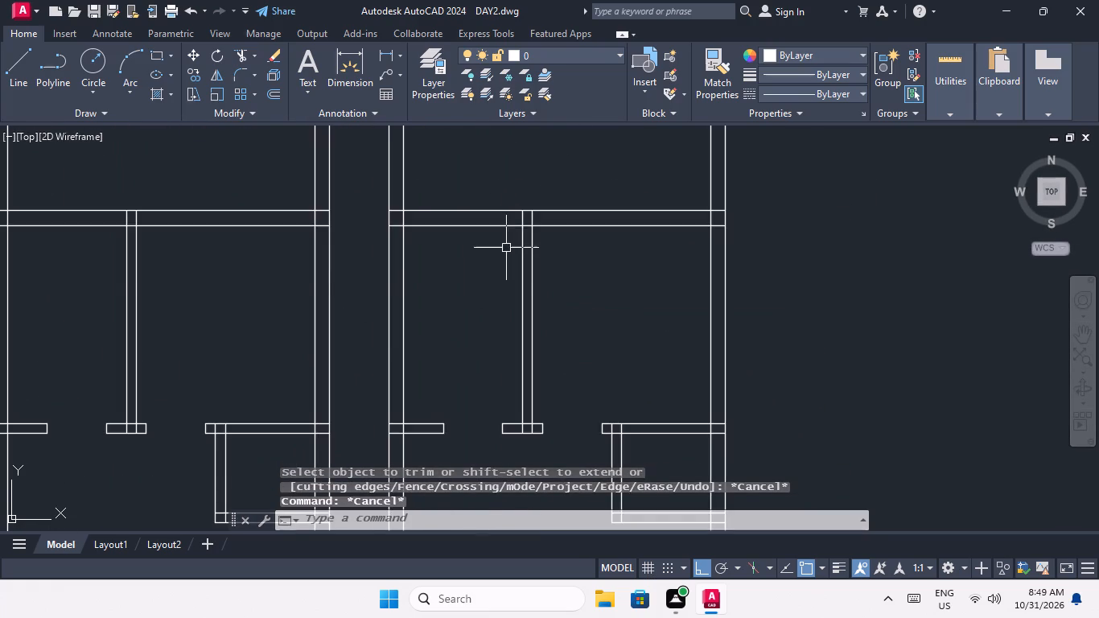
middle_drag(505, 278, 503, 383)
scroll(488, 313, down, 2)
middle_drag(484, 365, 486, 381)
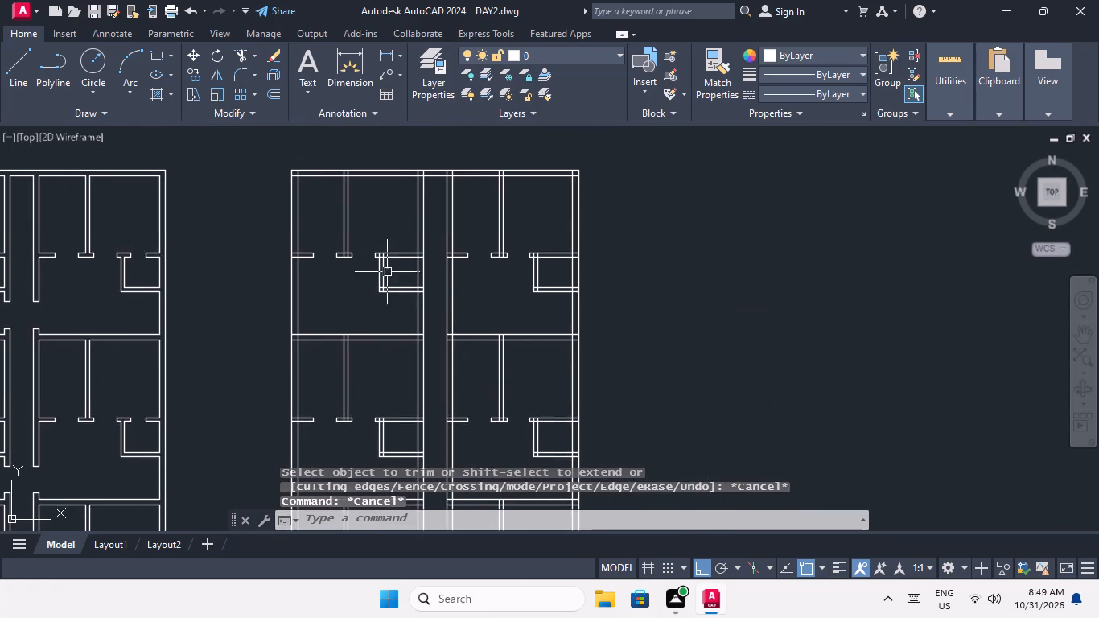
Offset the inner line of the small enclosure's left wall 9" inward in both top-row rooms of the second floor plan.
scroll(389, 272, up, 1)
key(Escape)
key(Escape)
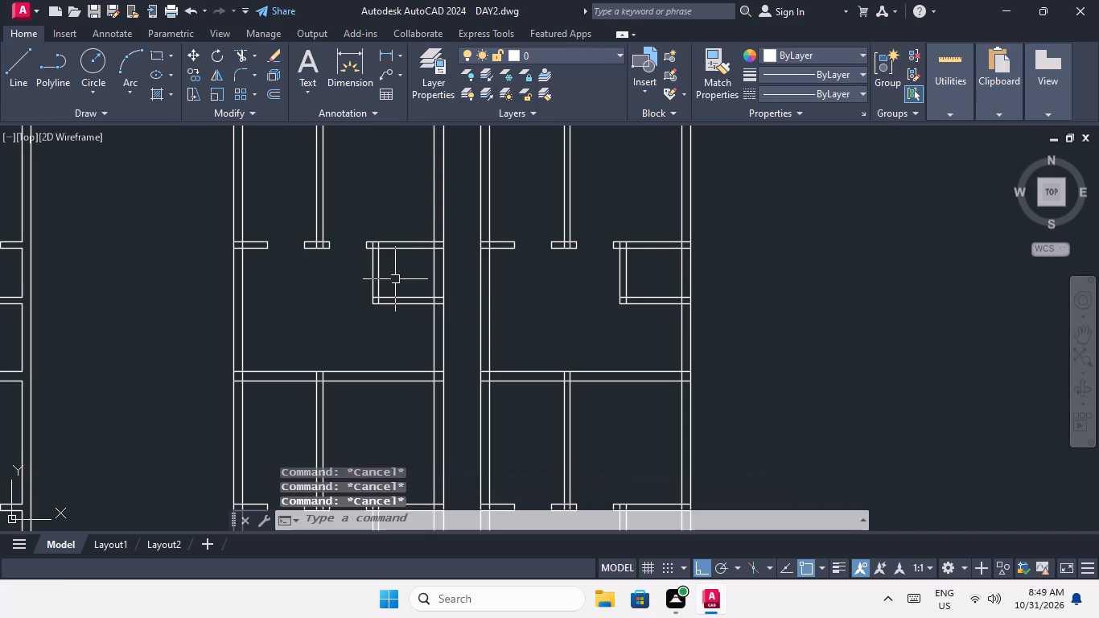
key(o)
key(Return)
text(9")
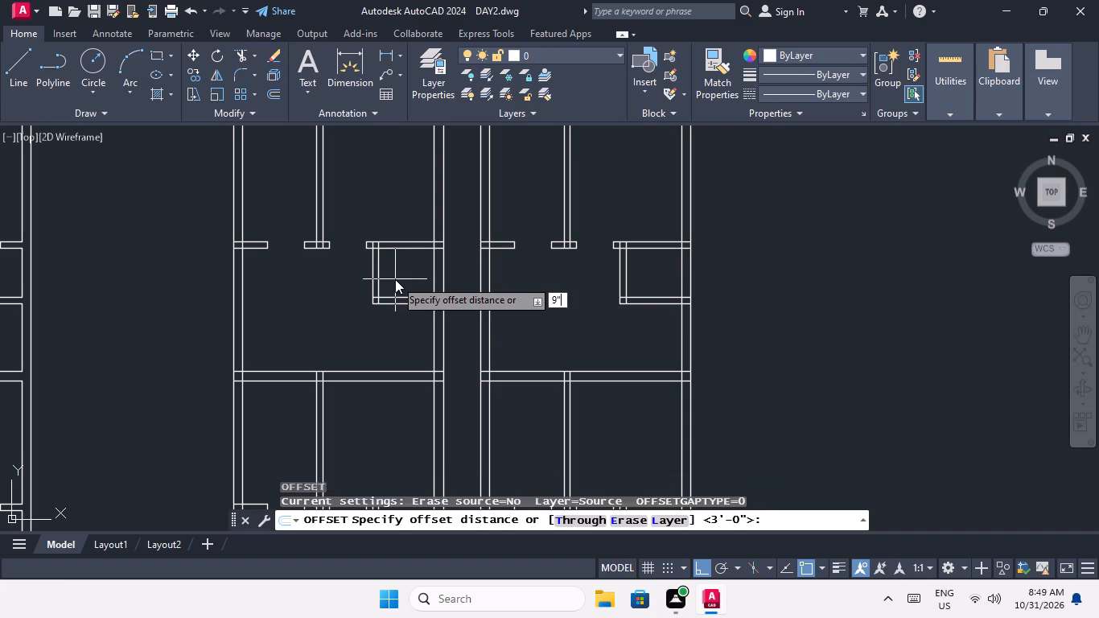
key(Return)
scroll(385, 260, up, 1)
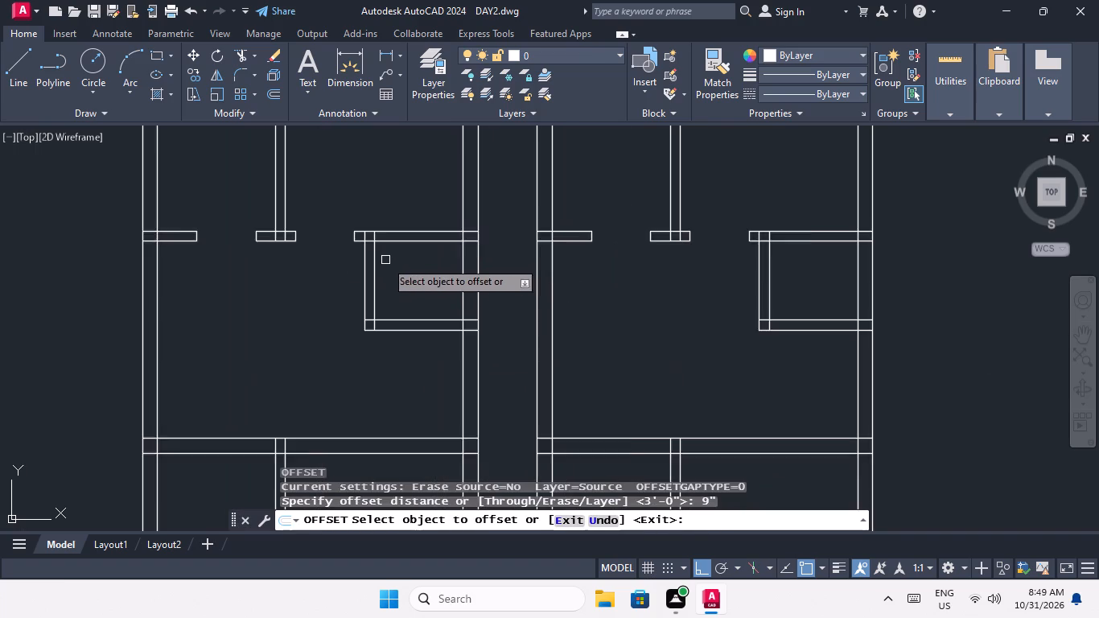
scroll(385, 261, up, 1)
click(366, 282)
click(405, 282)
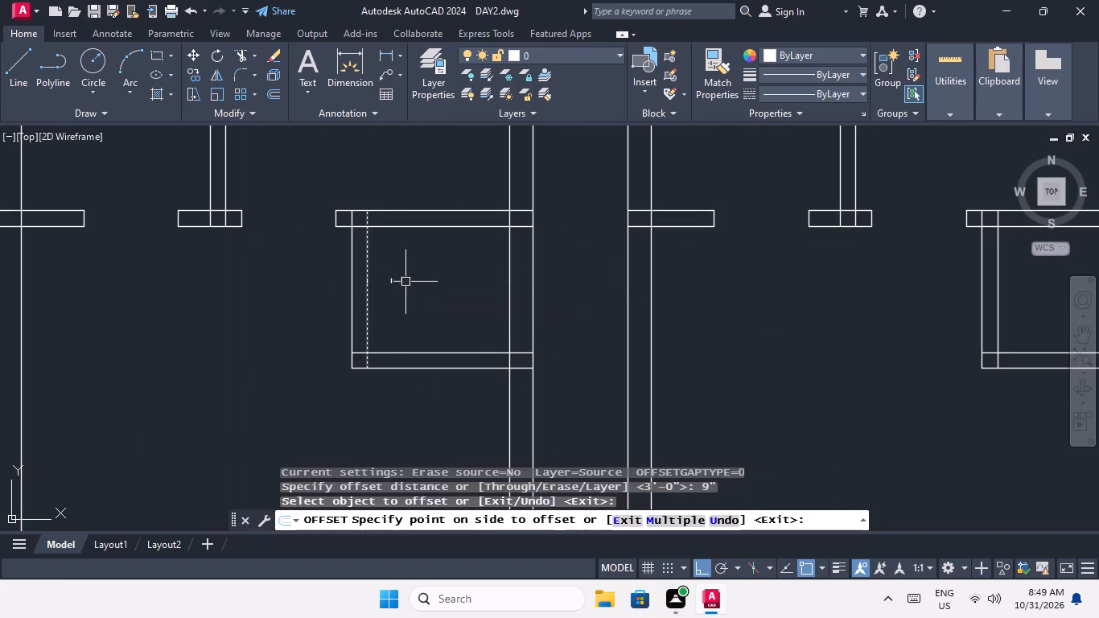
scroll(391, 237, down, 2)
scroll(668, 244, up, 2)
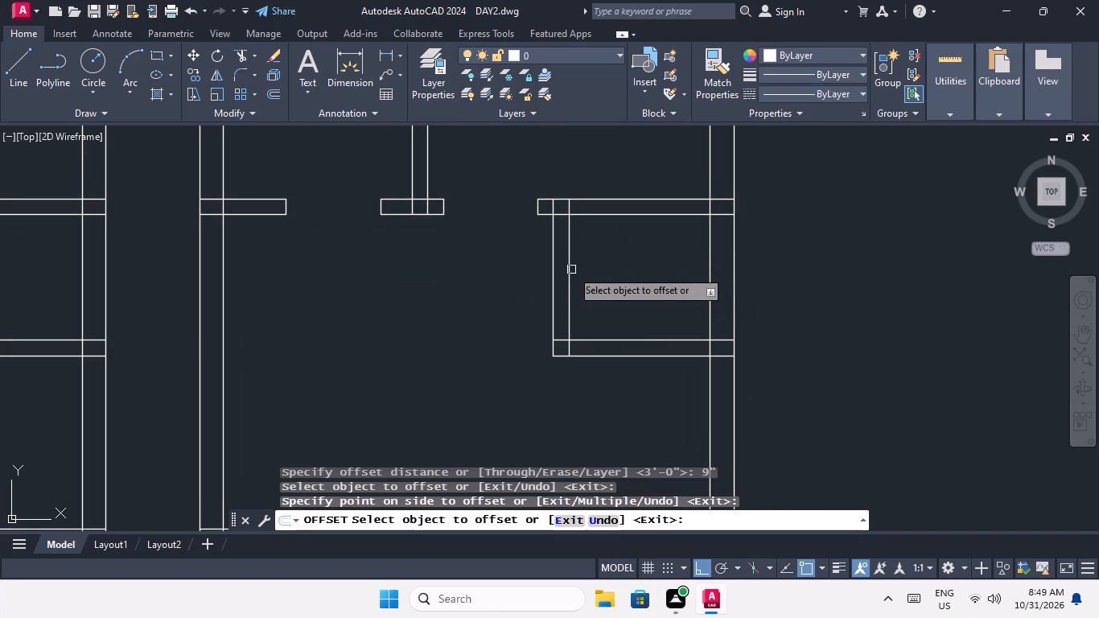
drag(571, 270, 585, 270)
click(590, 270)
Offset the inner line of the small enclosure's left wall 9" inward in both rooms of the second row from the top.
scroll(587, 256, down, 2)
middle_drag(529, 345, 480, 210)
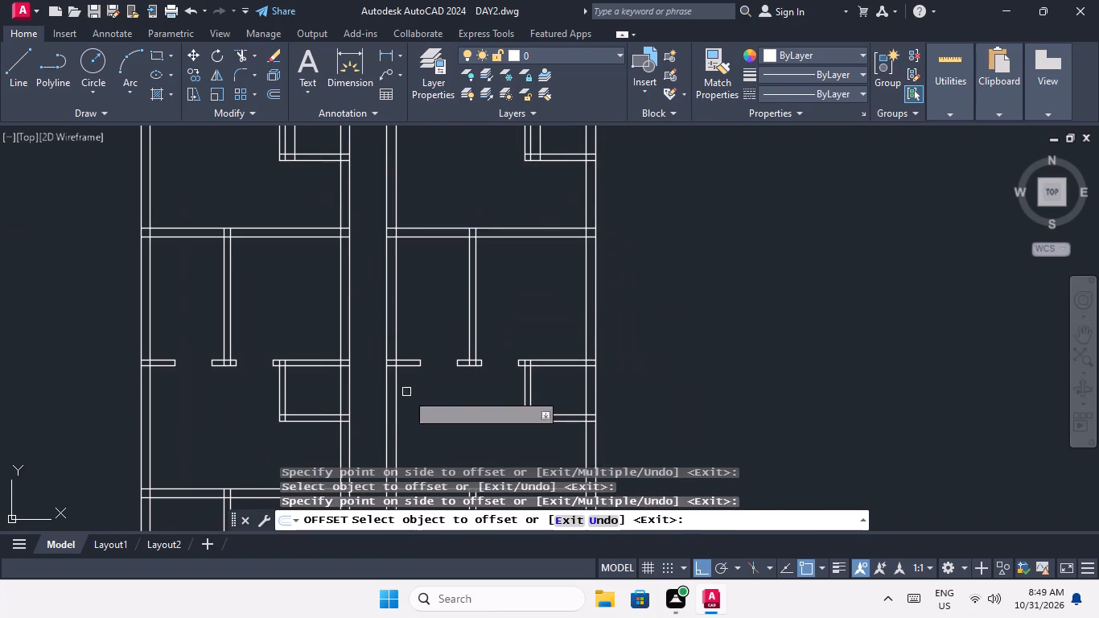
scroll(276, 388, up, 3)
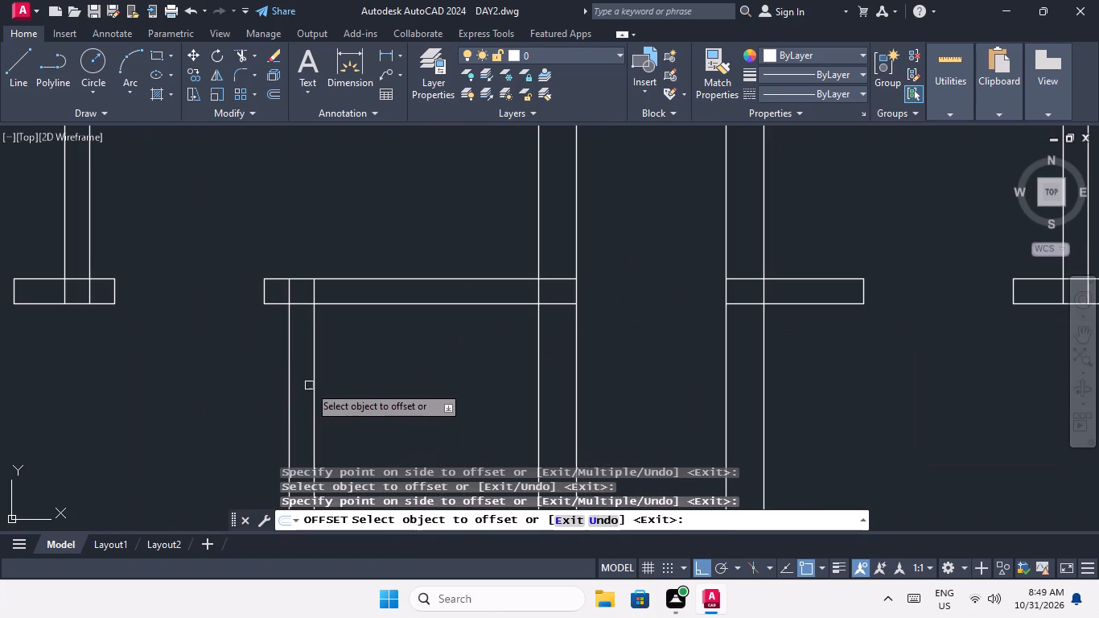
drag(312, 383, 319, 383)
click(348, 383)
scroll(341, 284, down, 4)
scroll(478, 304, up, 3)
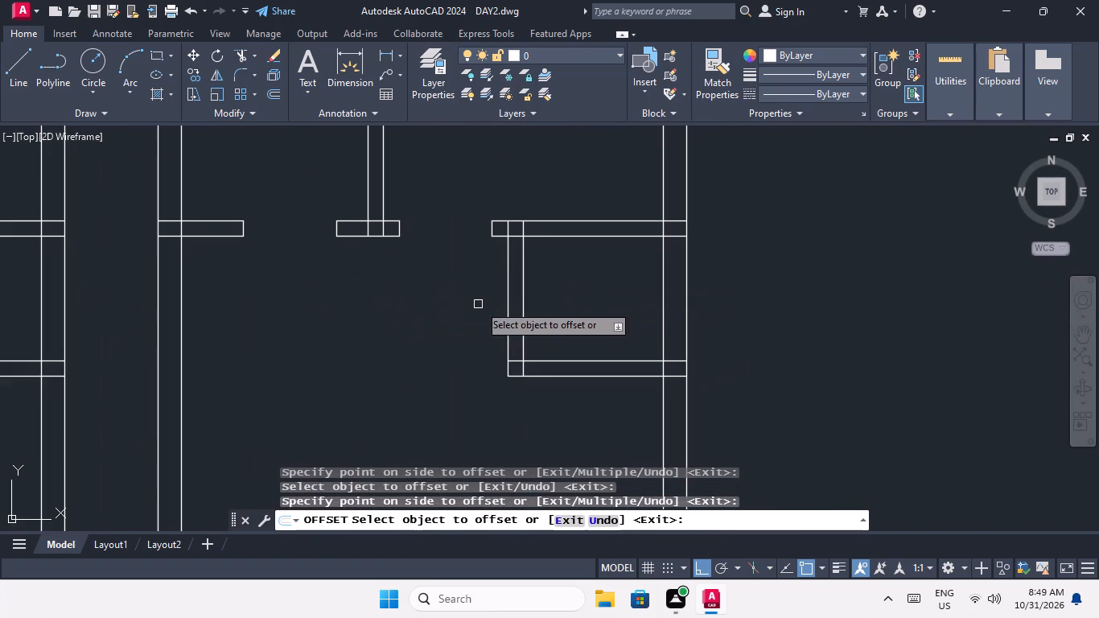
click(523, 303)
click(545, 297)
Offset the inner line of the small enclosure's left wall 9" inward in both rooms of the third row from the top.
scroll(550, 289, down, 3)
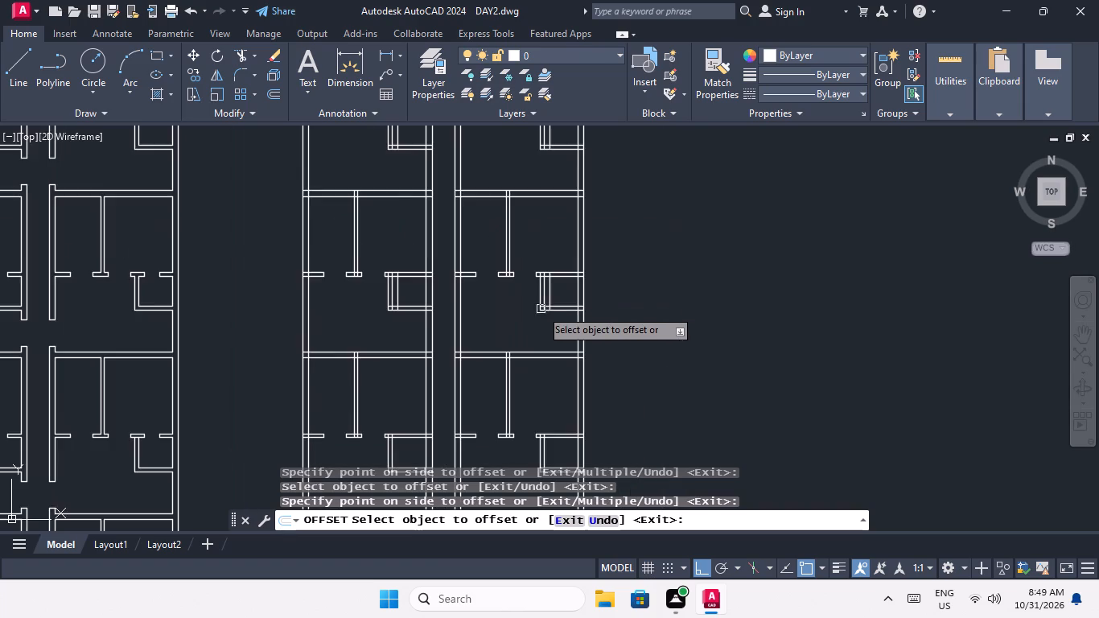
middle_drag(537, 311, 501, 208)
middle_drag(496, 197, 493, 189)
scroll(348, 342, up, 4)
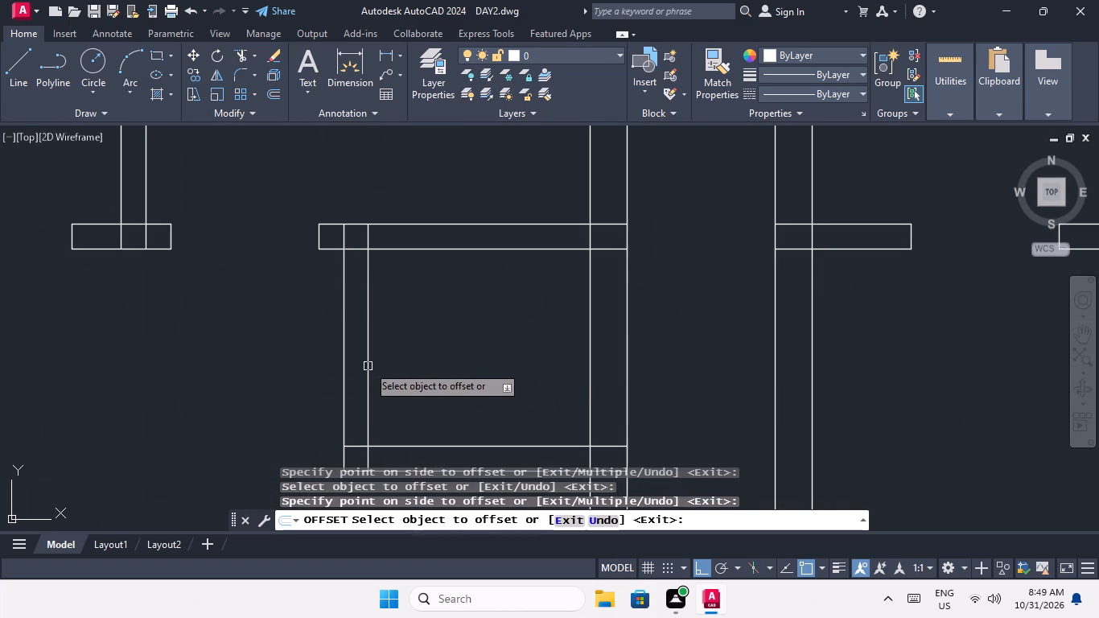
click(368, 365)
click(434, 353)
scroll(391, 284, down, 5)
scroll(492, 273, up, 5)
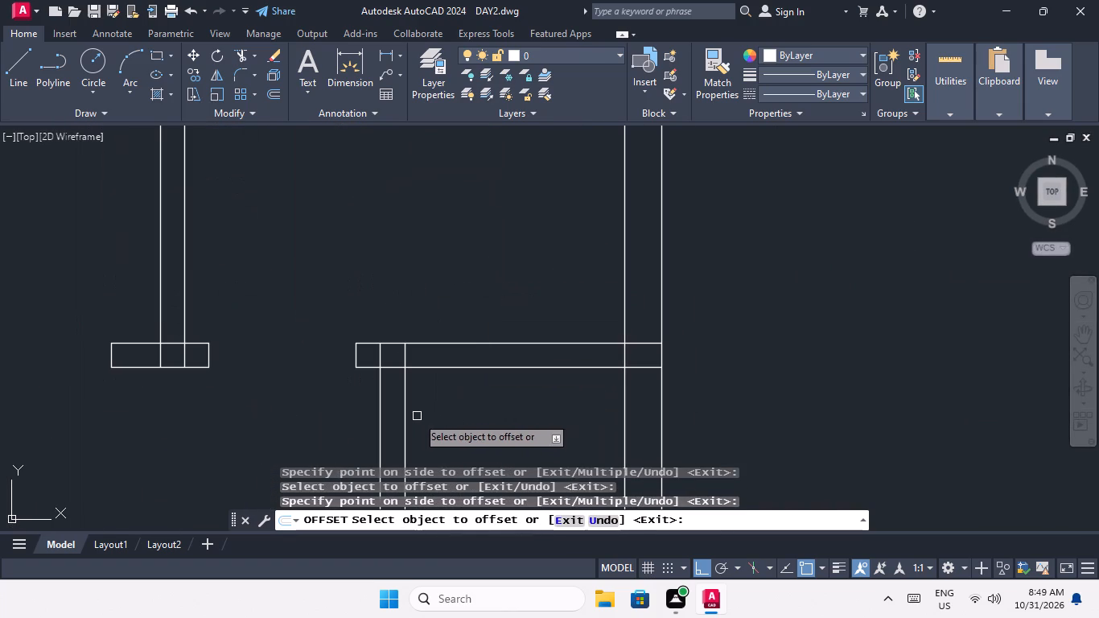
click(406, 414)
click(457, 410)
Offset the inner line of the small enclosure's left wall 9" inward in both bottom-row rooms.
scroll(455, 335, down, 4)
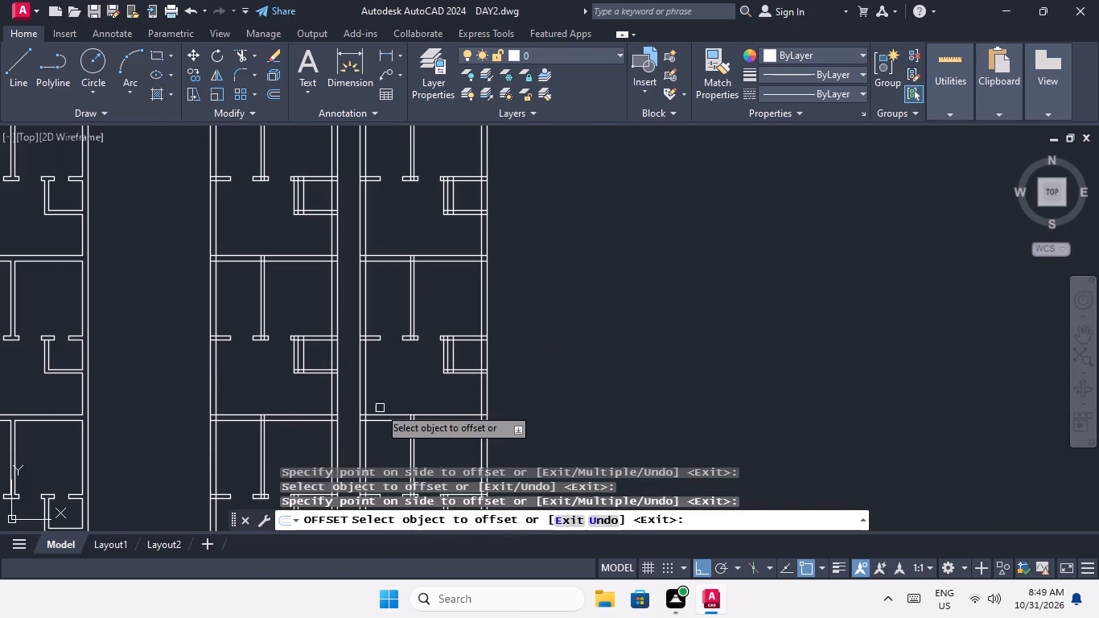
middle_drag(375, 398, 395, 283)
scroll(329, 389, up, 3)
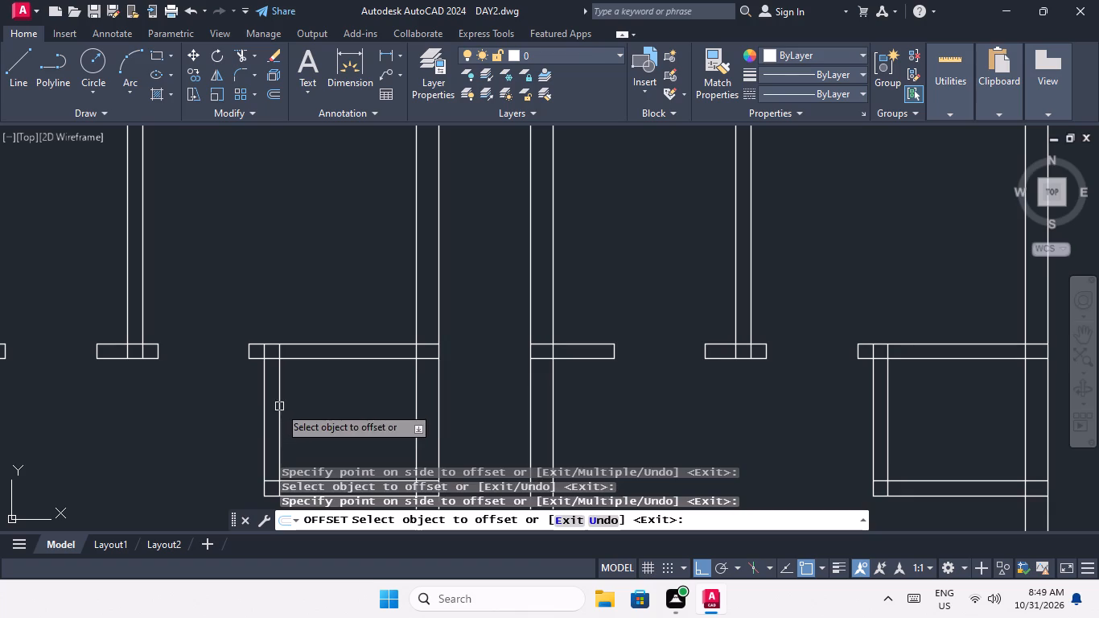
click(279, 406)
click(329, 404)
scroll(323, 378, down, 5)
scroll(385, 389, up, 5)
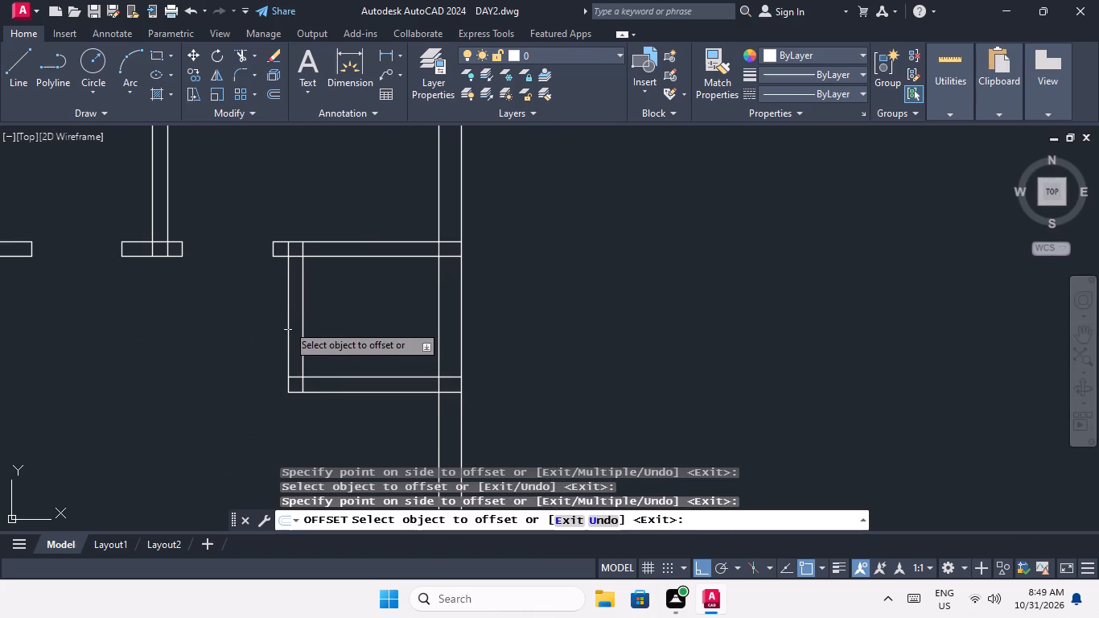
click(302, 316)
click(332, 319)
scroll(334, 318, down, 3)
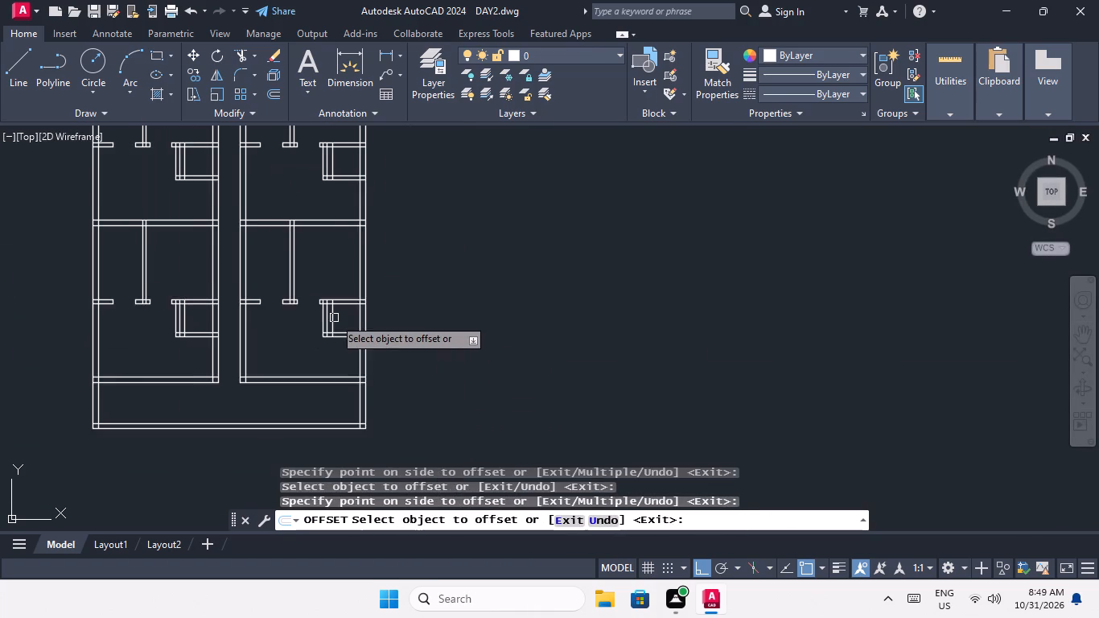
middle_drag(334, 318, 330, 354)
key(Escape)
key(Escape)
Offset the first door-edge line 2' inward in the small enclosures of both bottom-row rooms to mark the door width.
key(o)
key(Return)
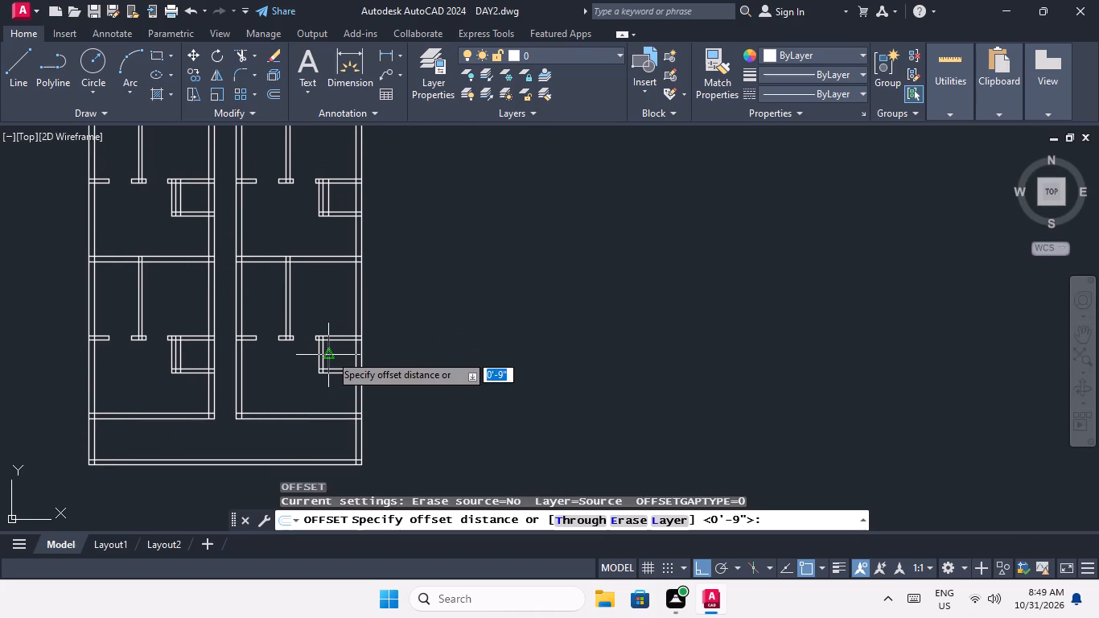
text(2')
key(Return)
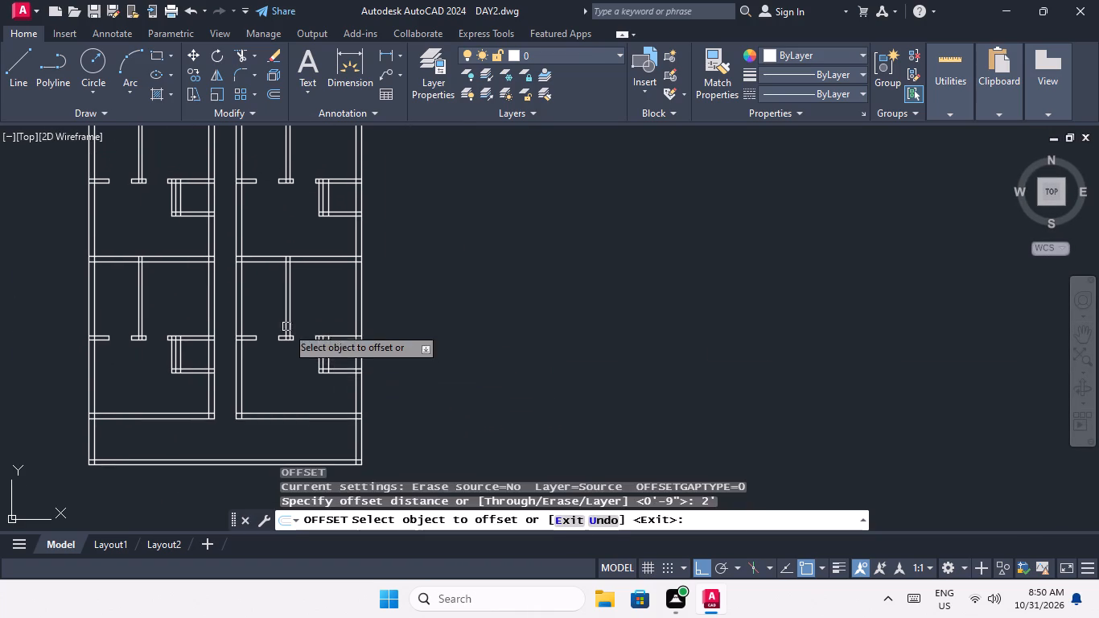
scroll(327, 358, up, 3)
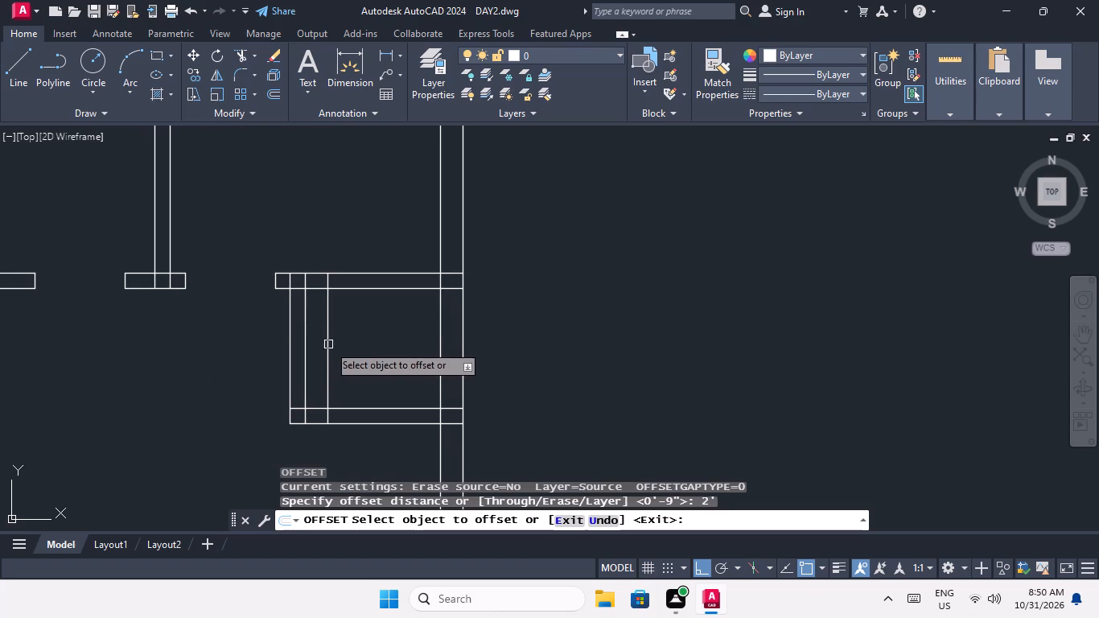
drag(328, 344, 355, 344)
click(399, 340)
scroll(390, 330, down, 2)
scroll(117, 337, up, 2)
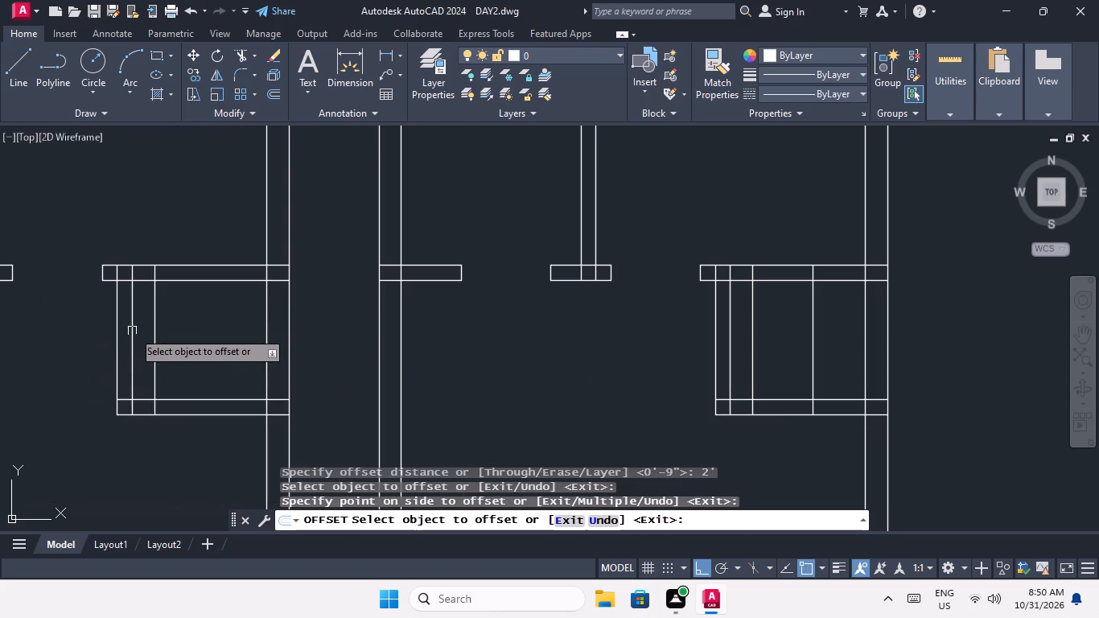
drag(153, 327, 162, 327)
click(224, 324)
Offset the first door-edge line 2' inward in the small enclosures of both rooms in the third row from the top.
scroll(208, 319, down, 2)
middle_drag(205, 323, 217, 455)
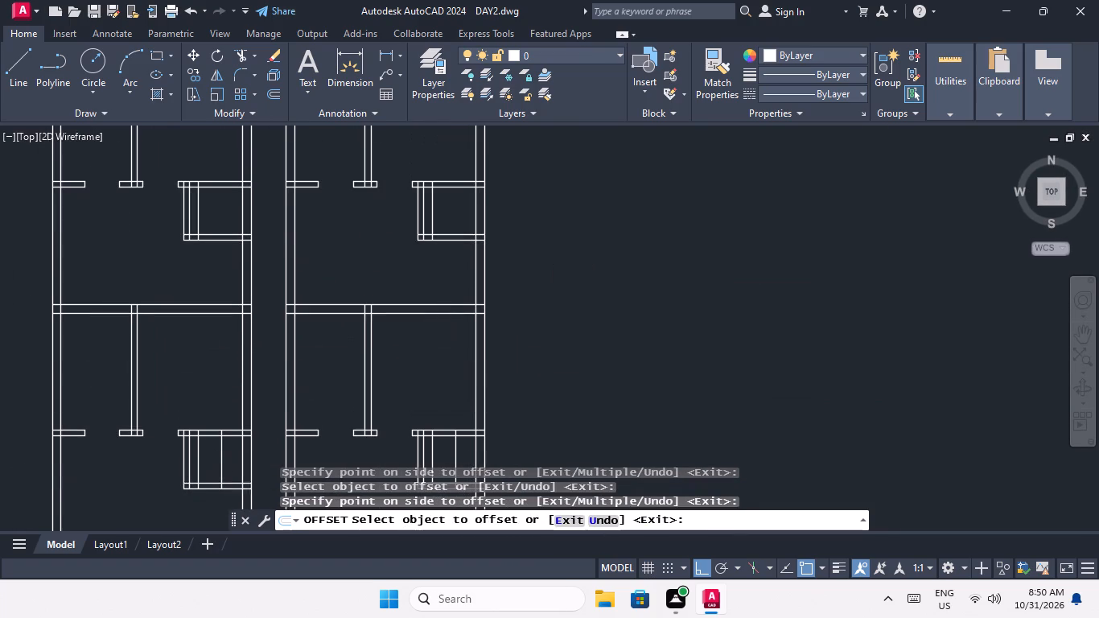
scroll(419, 196, up, 2)
drag(450, 217, 470, 217)
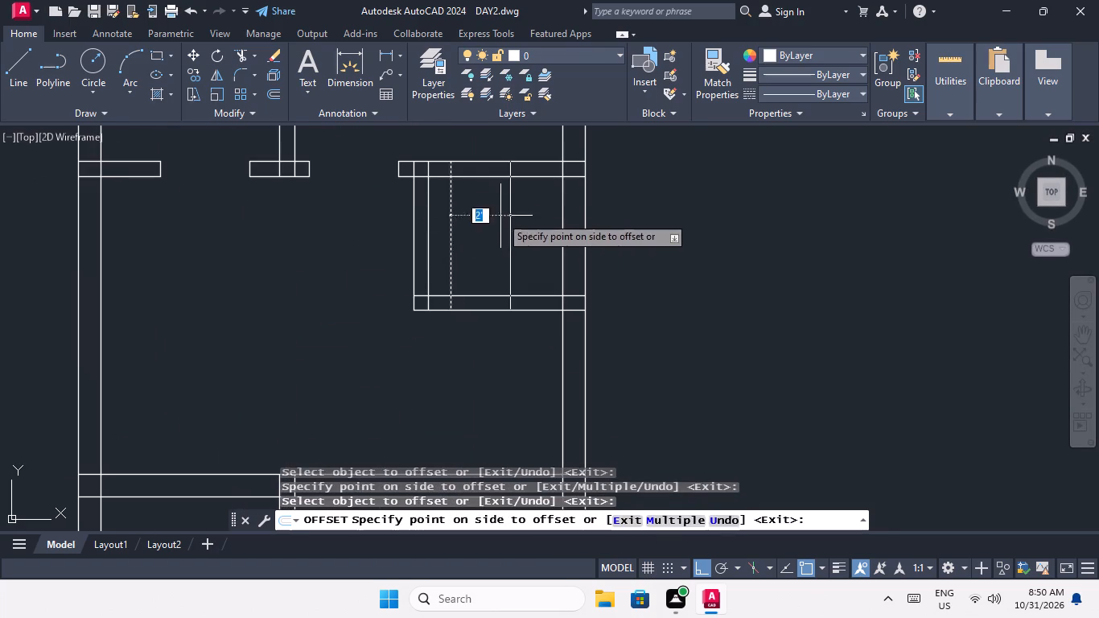
click(500, 216)
scroll(500, 215, down, 2)
scroll(243, 210, up, 2)
drag(253, 226, 269, 228)
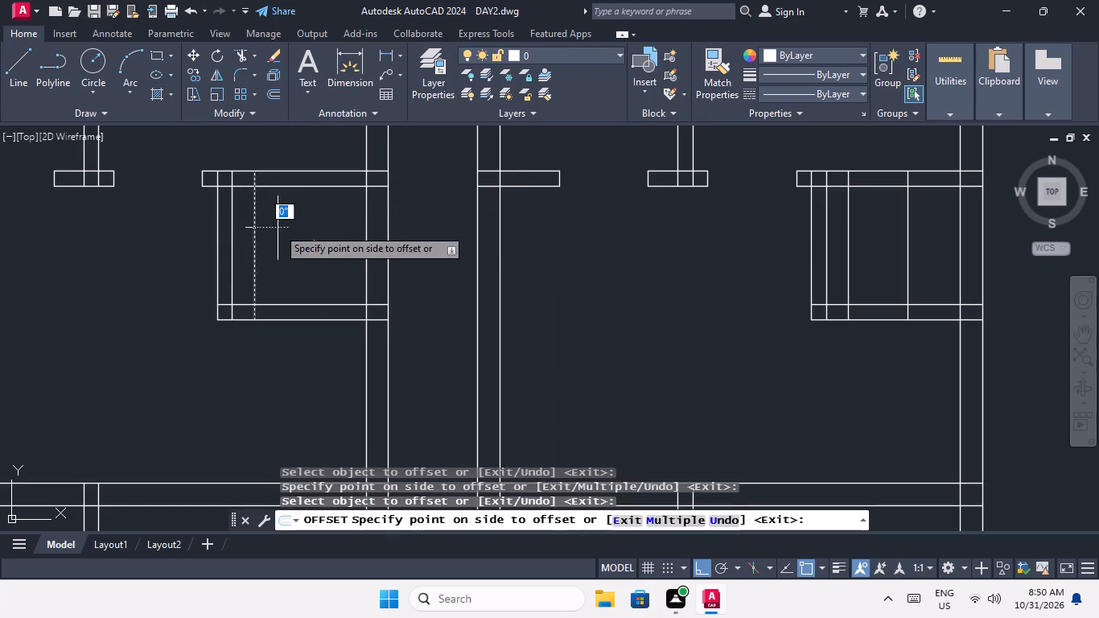
click(323, 228)
Offset the first door-edge line 2' inward in the small enclosures of both rooms in the second row from the top.
middle_drag(323, 229, 324, 352)
scroll(327, 303, down, 2)
middle_drag(399, 255, 401, 410)
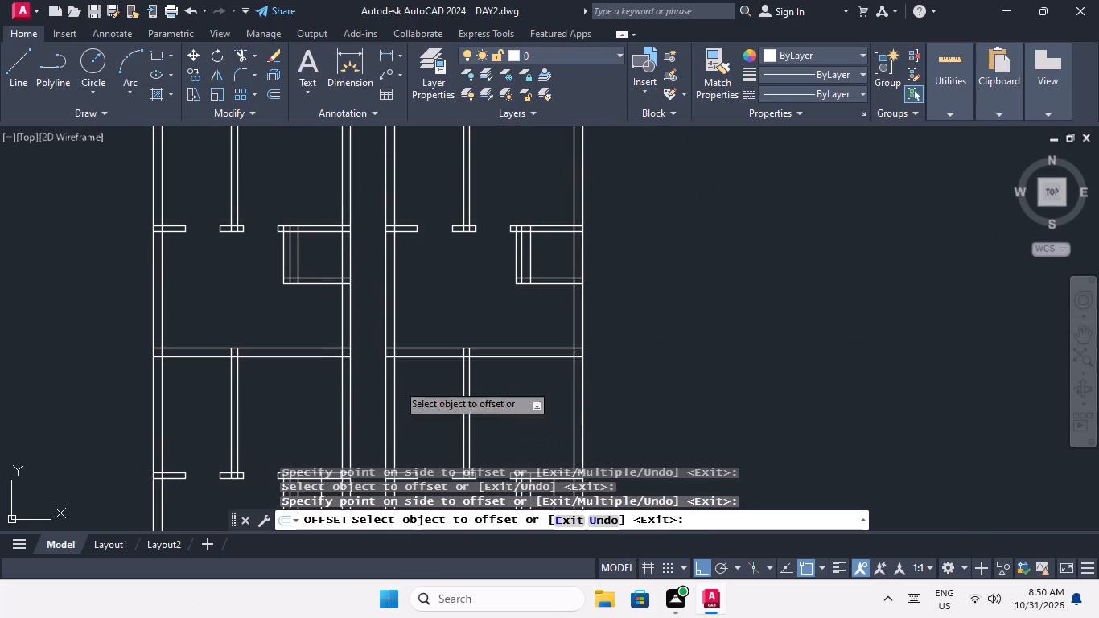
scroll(537, 229, up, 2)
click(518, 282)
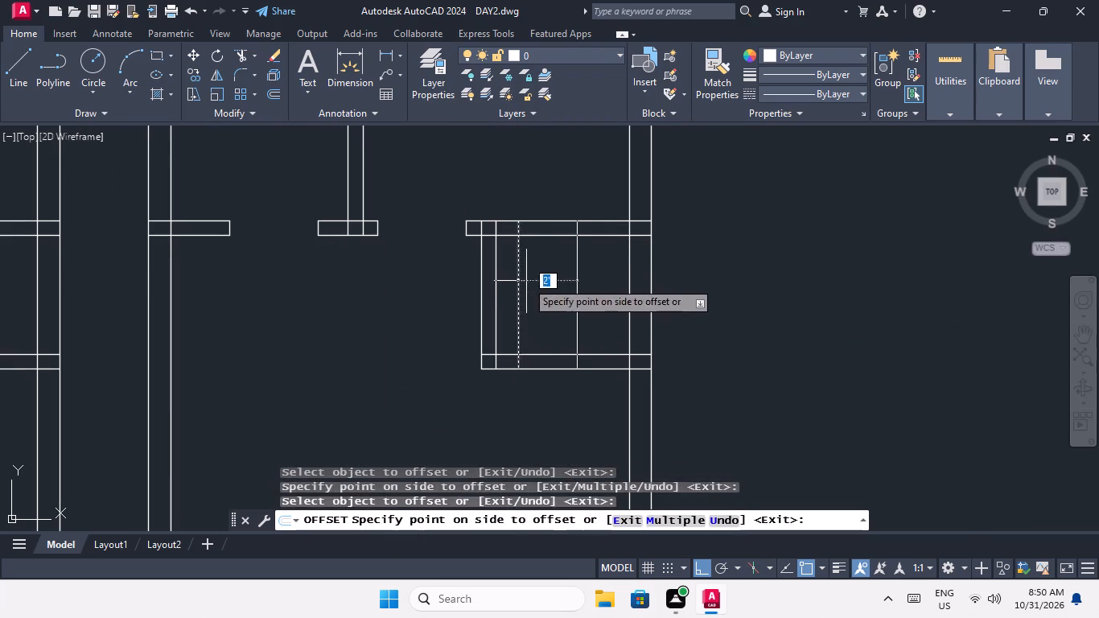
click(554, 279)
scroll(555, 279, down, 3)
scroll(416, 266, up, 2)
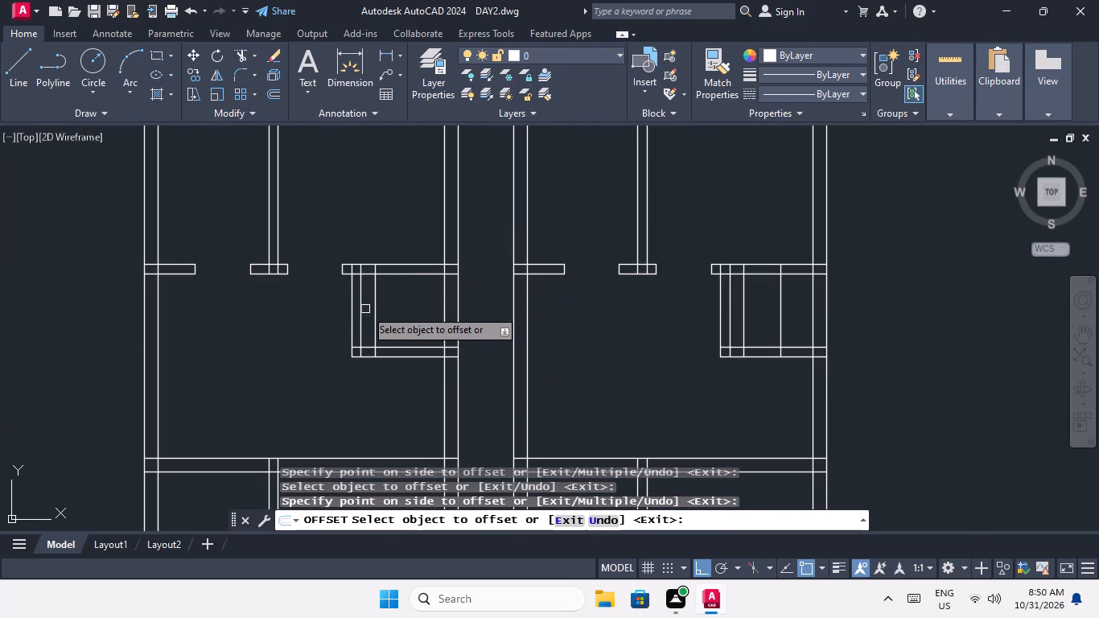
click(375, 305)
click(426, 307)
Offset the first door-edge line 2' inward in the small enclosures of both top-row rooms.
middle_drag(427, 371, 422, 458)
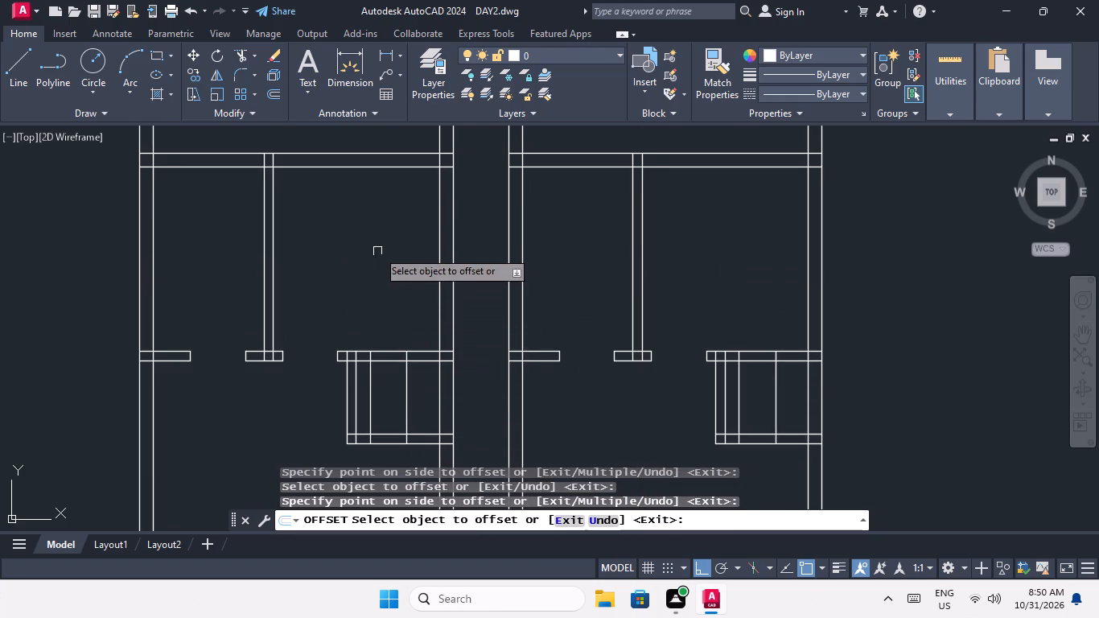
middle_drag(381, 257, 405, 423)
scroll(383, 353, down, 3)
scroll(377, 296, up, 4)
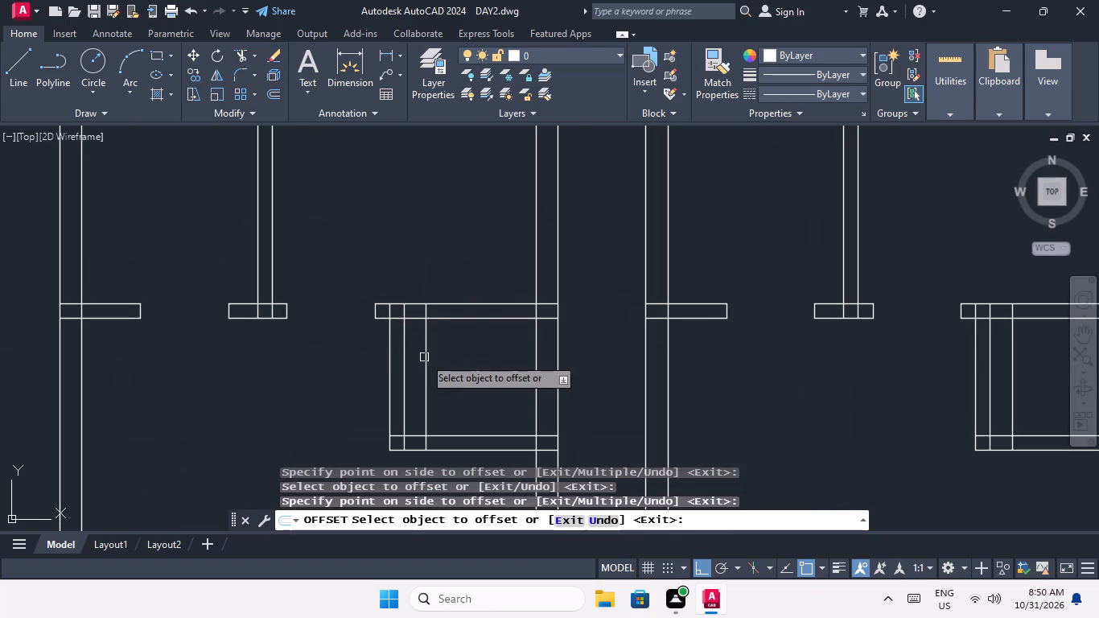
drag(425, 357, 453, 356)
click(478, 347)
scroll(474, 339, down, 2)
scroll(714, 337, up, 3)
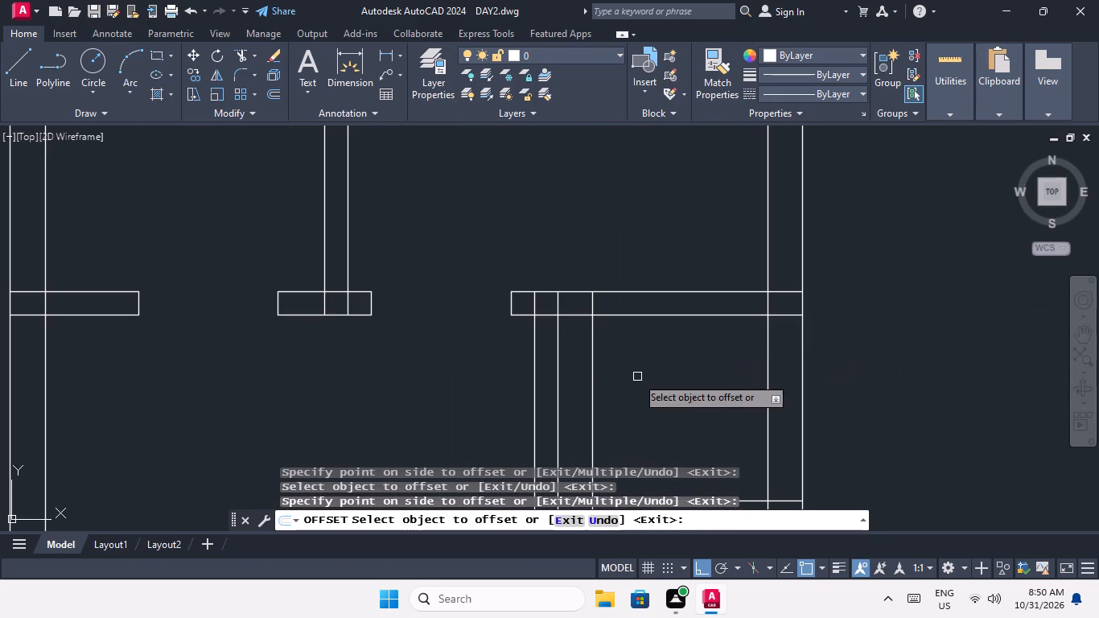
click(594, 377)
click(661, 371)
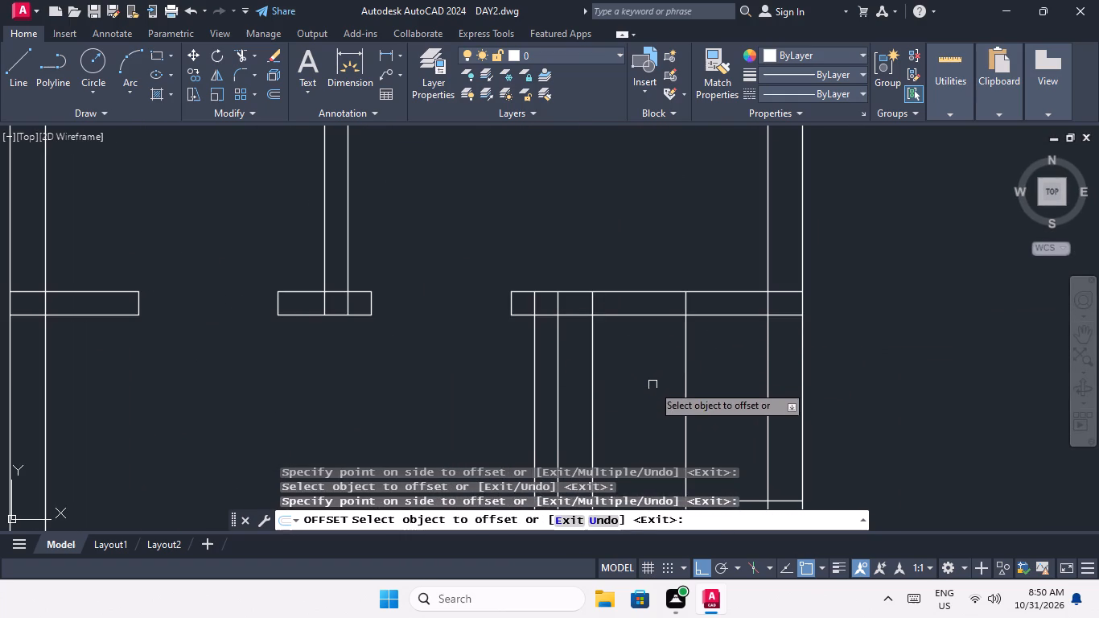
key(Escape)
key(Escape)
key(Escape)
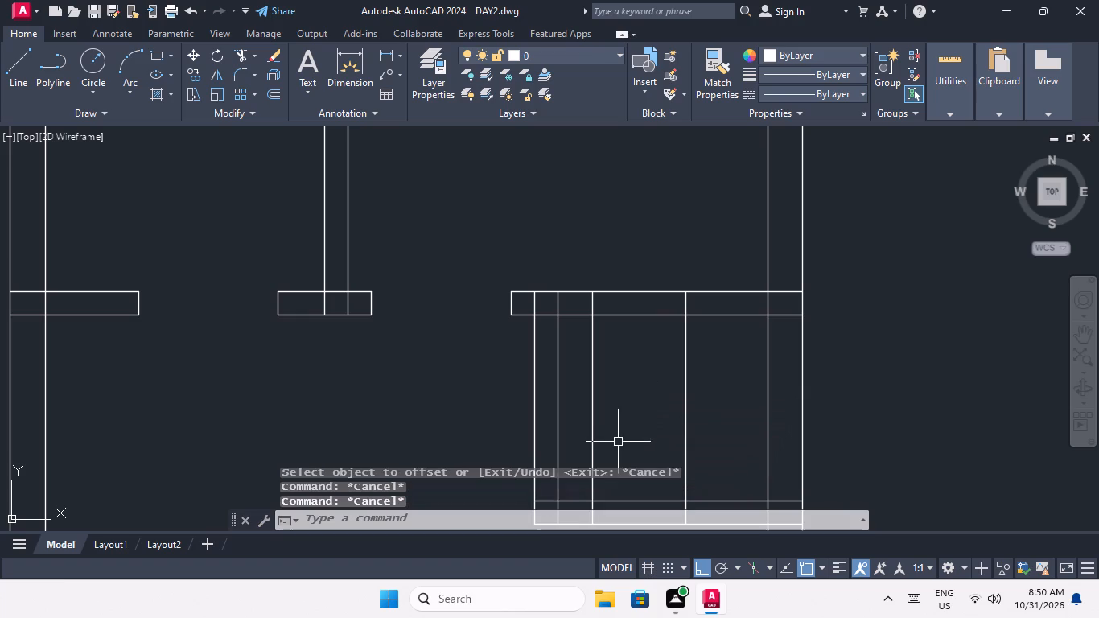
Trim the excess door-edge lines and the upper wall between them to open the small enclosure's doorway in the top-row right room.
key(t)
key(r)
key(space)
key(space)
scroll(619, 413, up, 2)
middle_drag(619, 412, 619, 415)
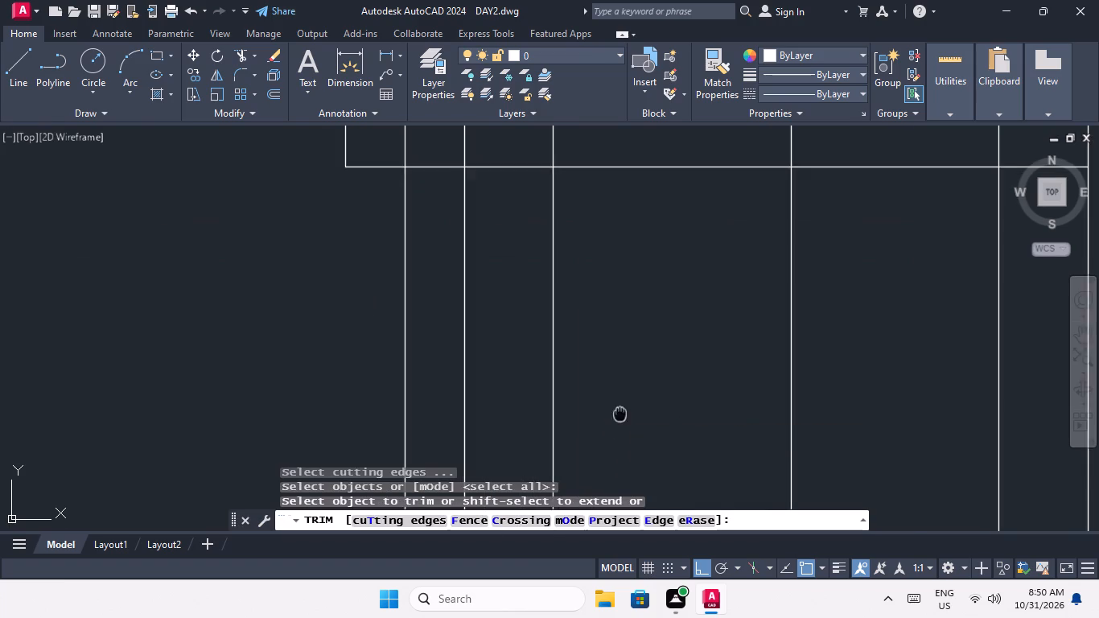
middle_drag(619, 415, 602, 512)
drag(824, 331, 710, 407)
click(511, 436)
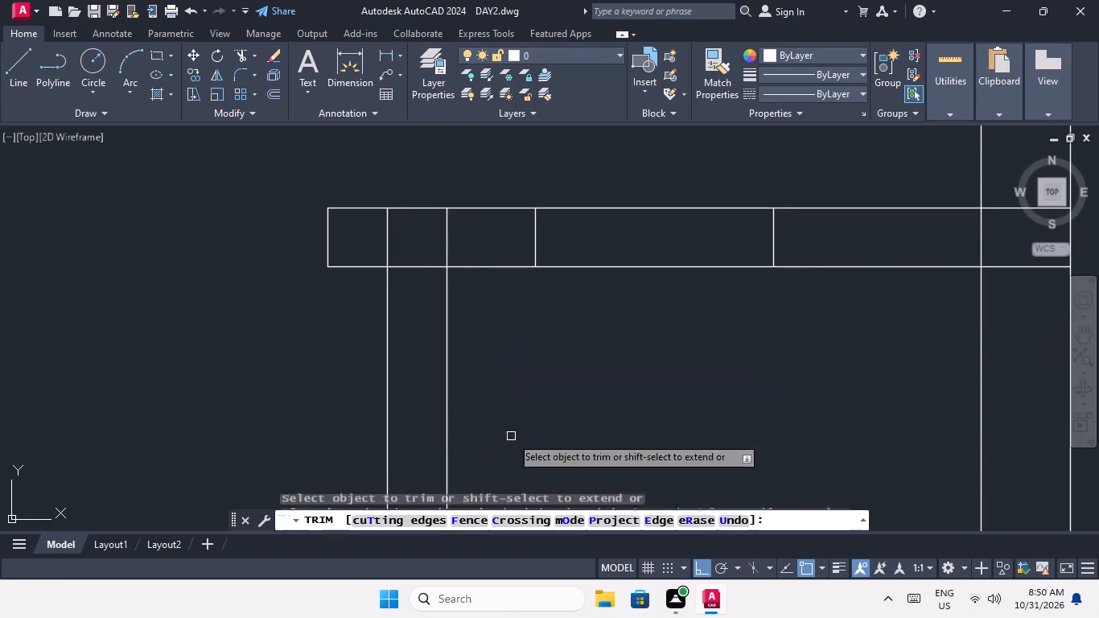
drag(681, 336, 662, 315)
click(619, 189)
scroll(619, 191, down, 4)
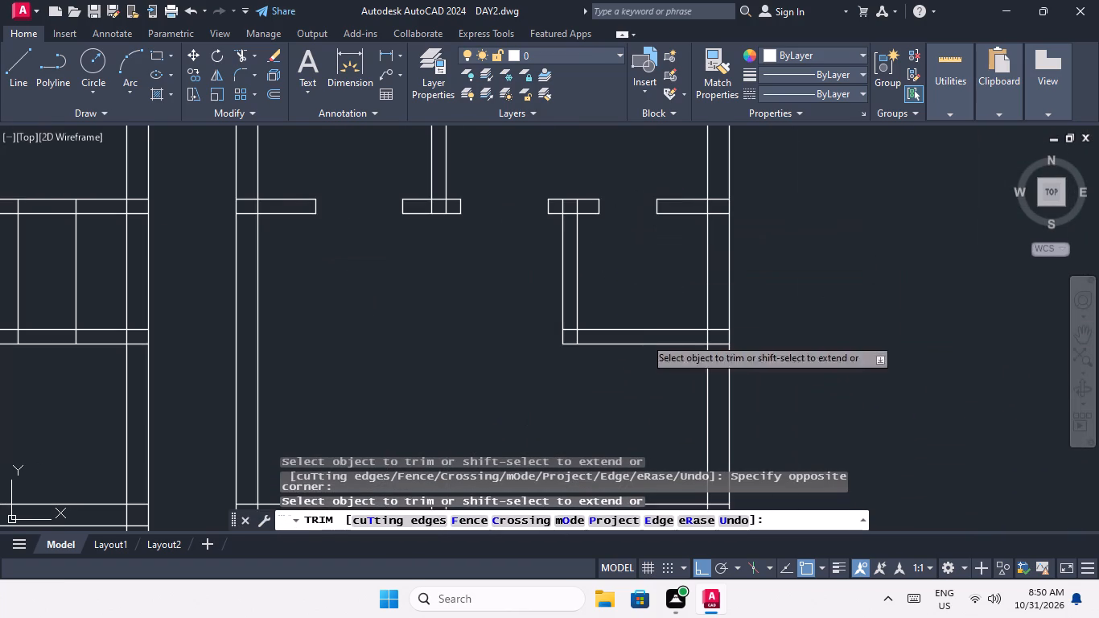
Trim the excess door-edge lines and the upper wall between them to open the small enclosure's doorway in the top-row left room.
middle_drag(408, 348, 625, 361)
scroll(255, 270, up, 3)
middle_drag(257, 266, 309, 414)
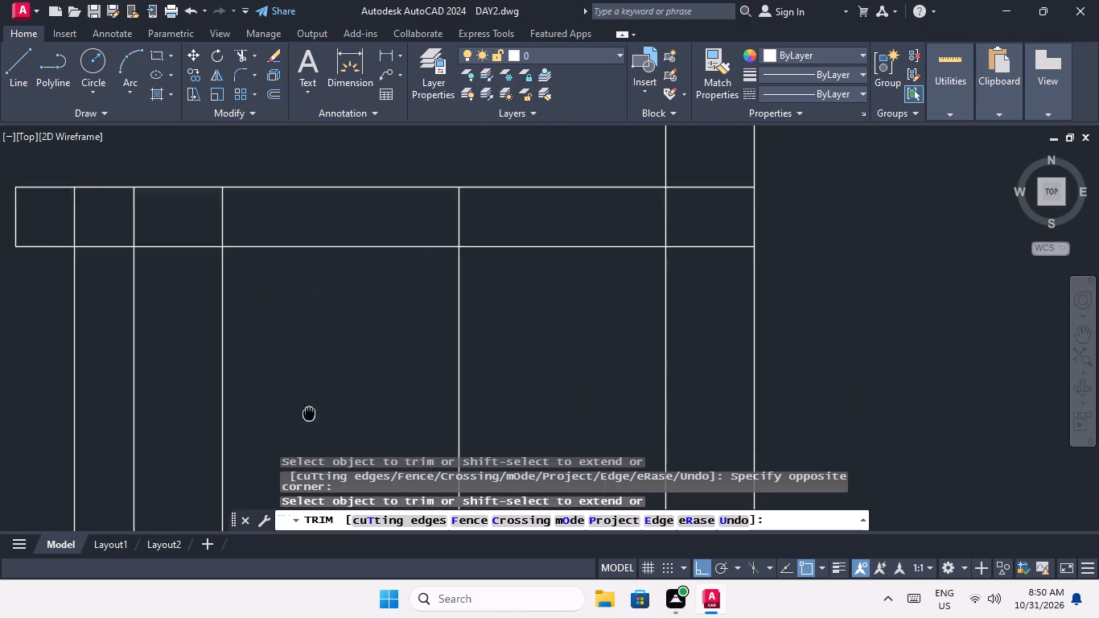
middle_drag(309, 414, 312, 431)
drag(488, 323, 401, 373)
drag(189, 406, 198, 406)
drag(368, 345, 352, 305)
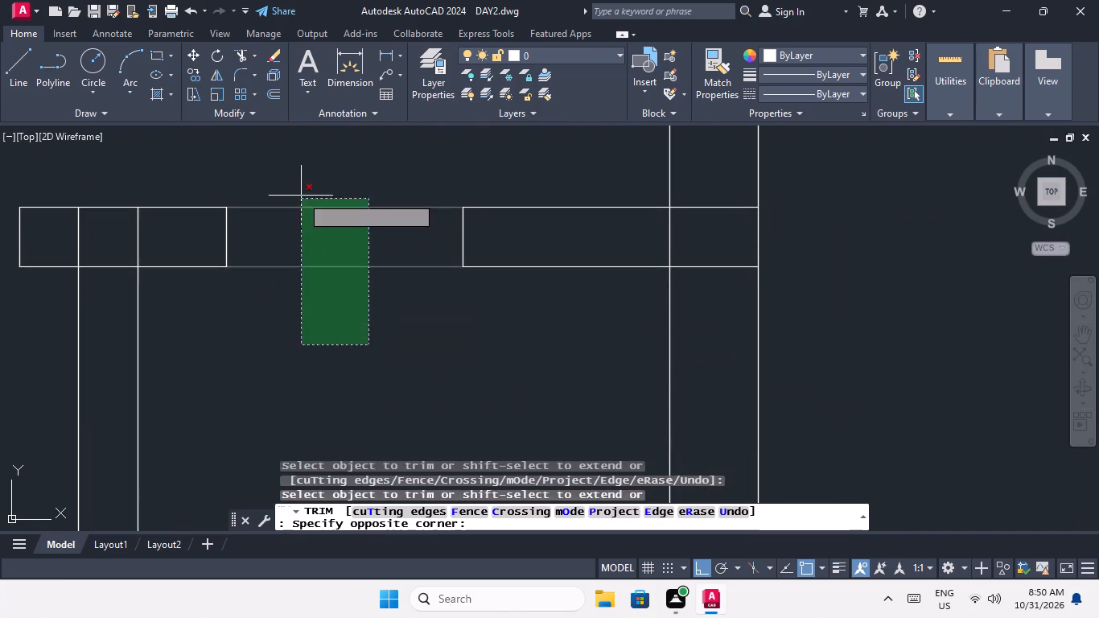
click(298, 190)
Trim the door-edge lines and upper wall segment to open the small enclosure's doorway in the left room of the second row from the top.
scroll(300, 194, down, 5)
middle_drag(314, 344, 298, 323)
scroll(267, 245, down, 1)
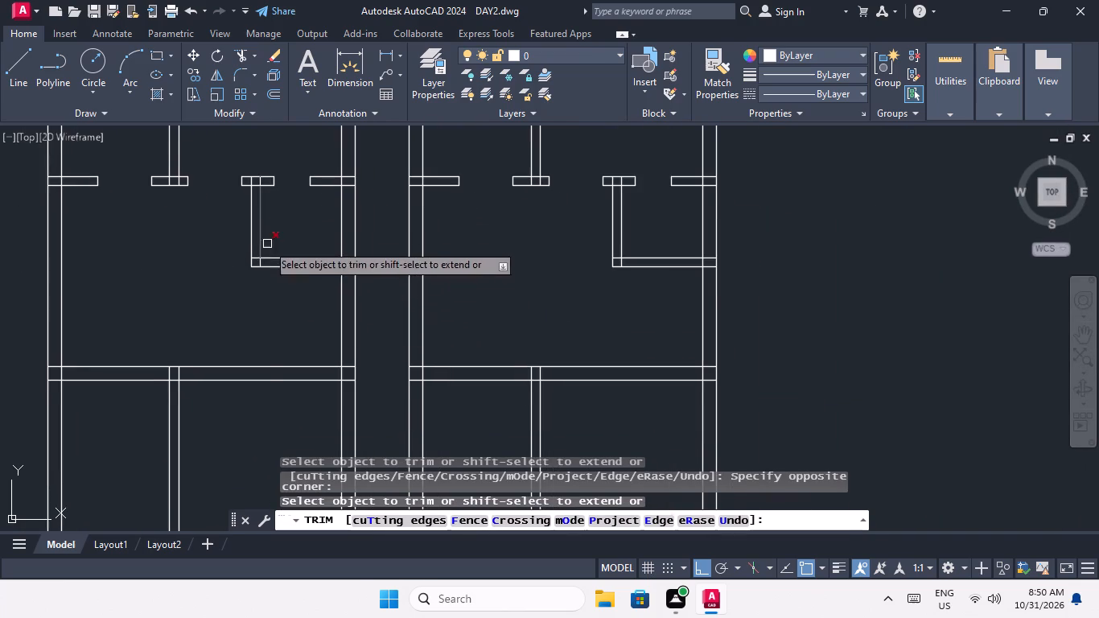
scroll(267, 245, down, 1)
scroll(278, 403, up, 5)
middle_drag(259, 349, 307, 488)
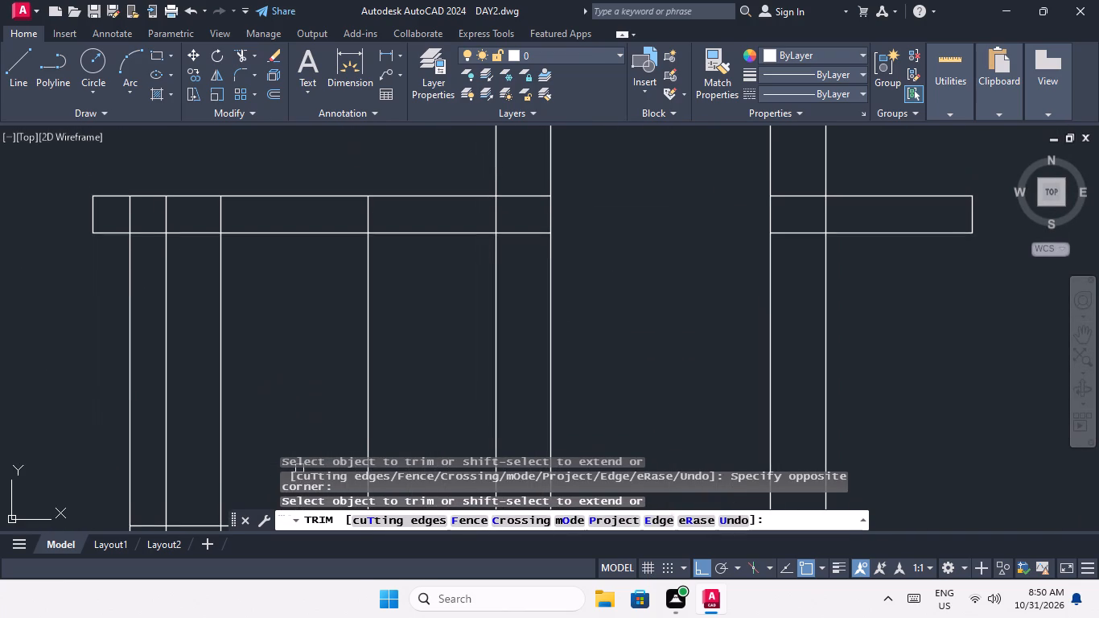
scroll(384, 313, up, 2)
middle_drag(386, 314, 445, 438)
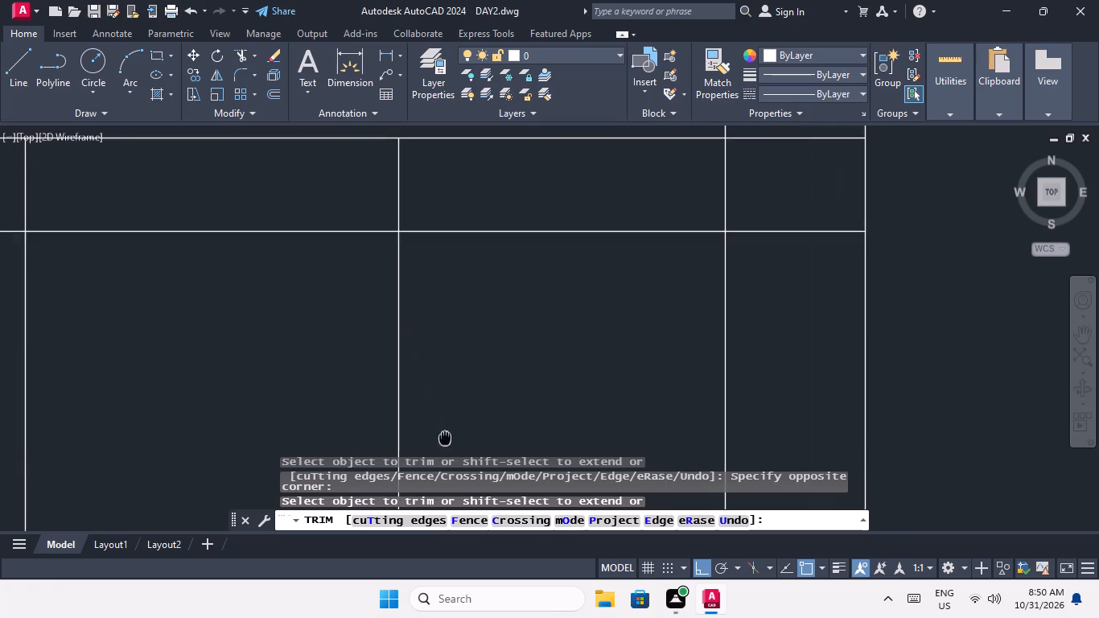
scroll(439, 414, down, 1)
drag(432, 360, 384, 394)
click(163, 435)
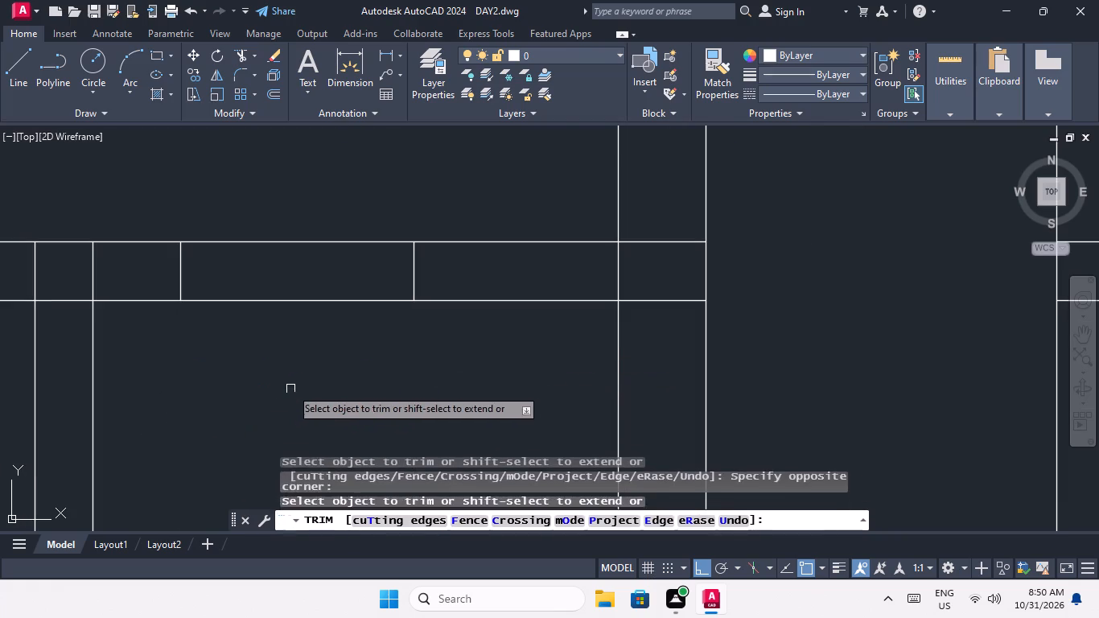
drag(295, 383, 285, 358)
click(241, 196)
Trim the door-edge lines and upper wall segment to open the small enclosure's doorway in the right room of the second row.
scroll(245, 200, down, 5)
middle_drag(496, 286, 401, 417)
scroll(521, 393, up, 4)
drag(652, 262, 612, 304)
click(378, 360)
middle_drag(490, 322, 477, 451)
drag(509, 379, 473, 328)
click(443, 237)
Trim the door-edge lines and upper wall segment to open the small enclosure's doorway in the left room of the third row from the top.
scroll(438, 286, down, 4)
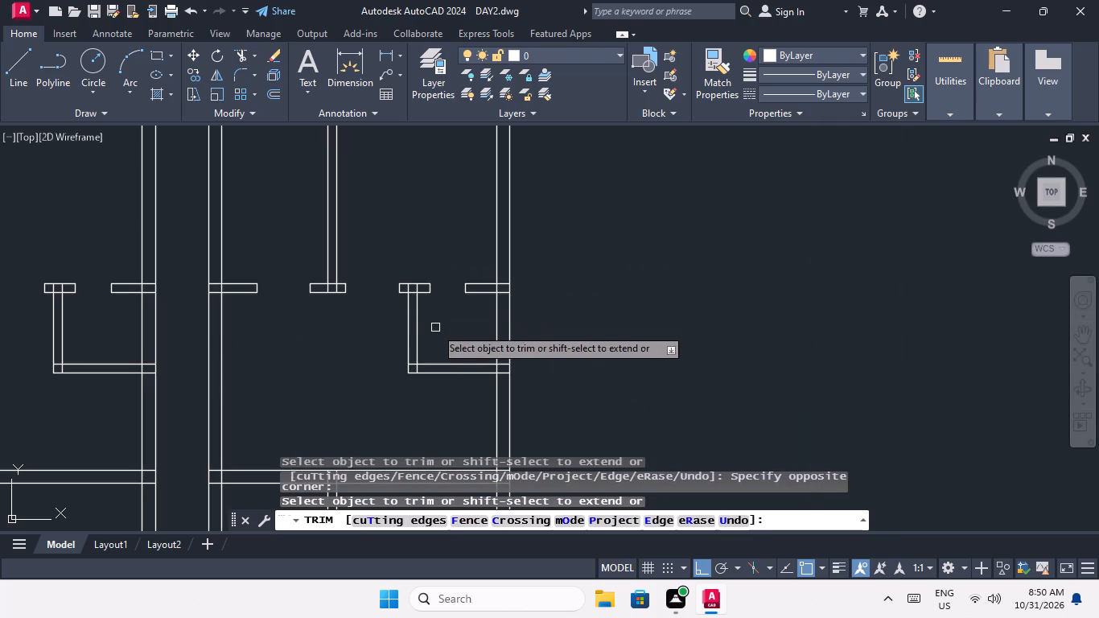
middle_drag(429, 329, 430, 268)
scroll(419, 322, down, 2)
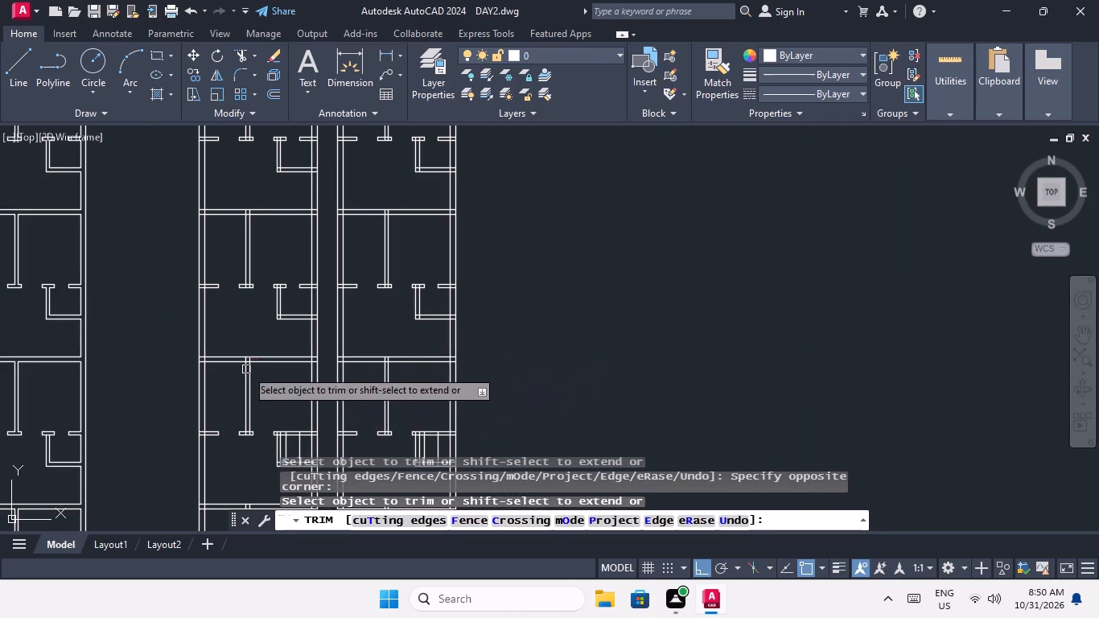
scroll(275, 386, up, 2)
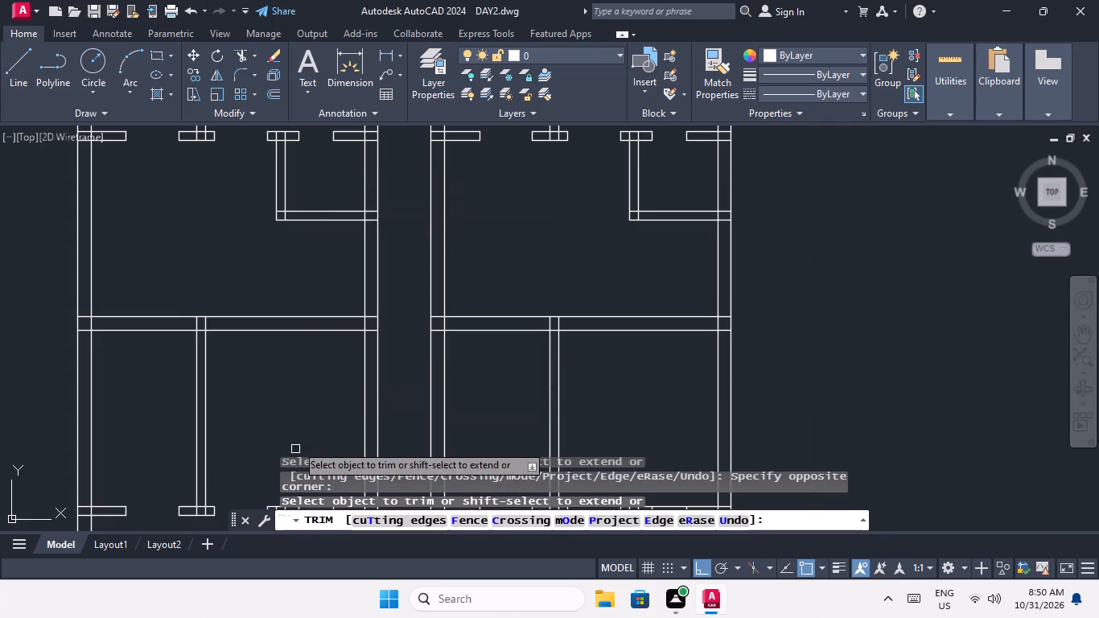
middle_drag(294, 400, 281, 201)
scroll(295, 306, up, 3)
middle_drag(320, 393, 332, 393)
middle_drag(339, 404, 357, 458)
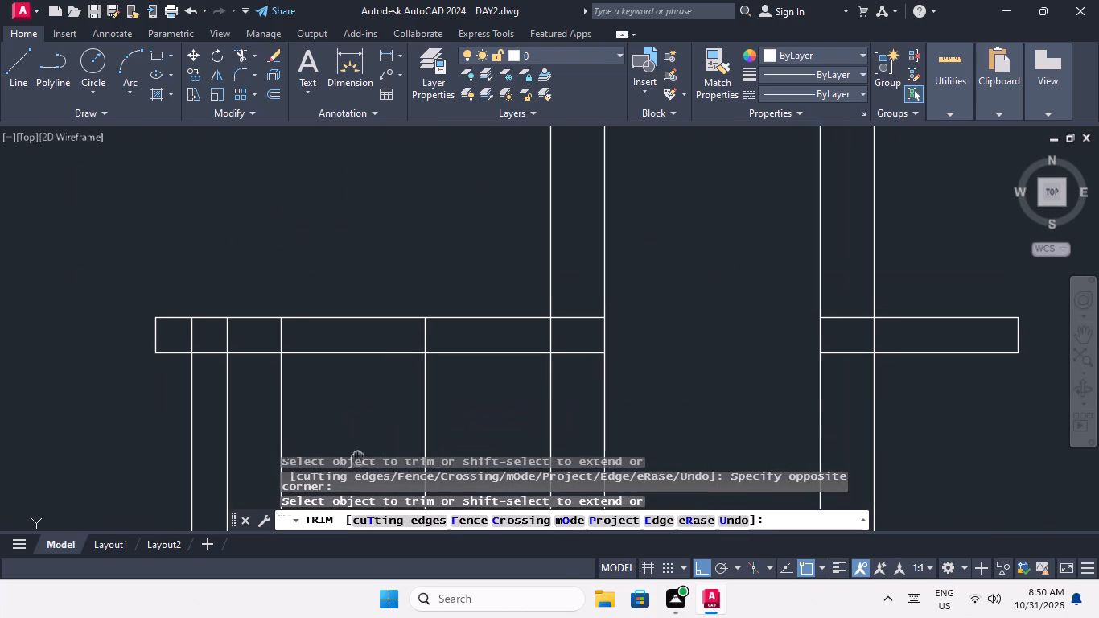
middle_drag(357, 458, 357, 461)
drag(446, 402, 397, 437)
click(270, 438)
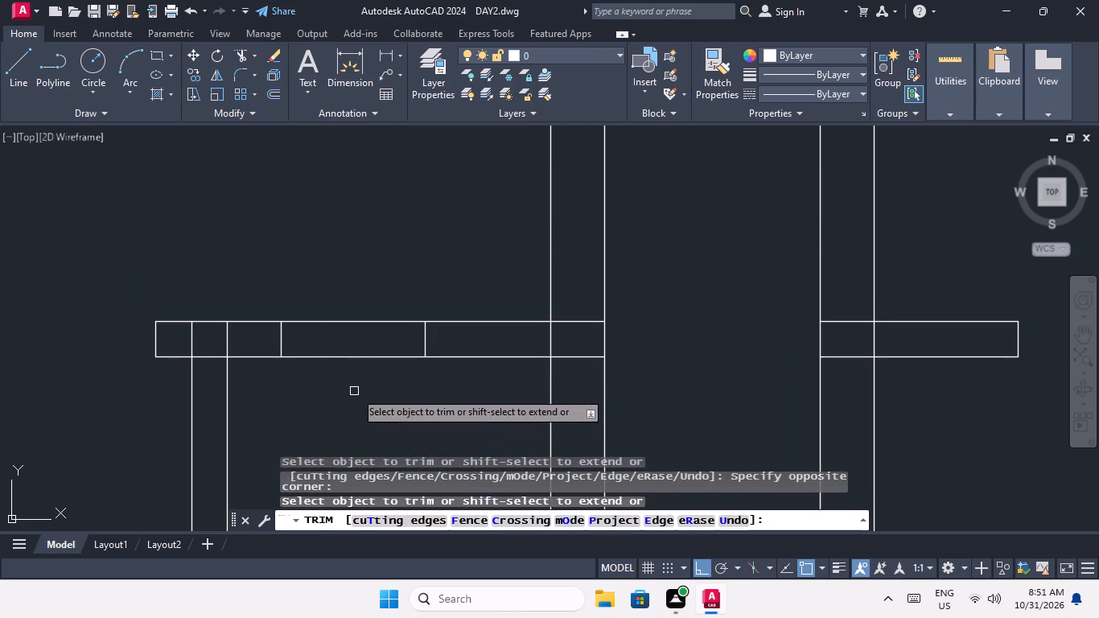
drag(355, 391, 339, 337)
click(321, 269)
Trim the door-edge lines and upper wall segment to open the small enclosure's doorway in the right room of the third row.
scroll(322, 271, down, 3)
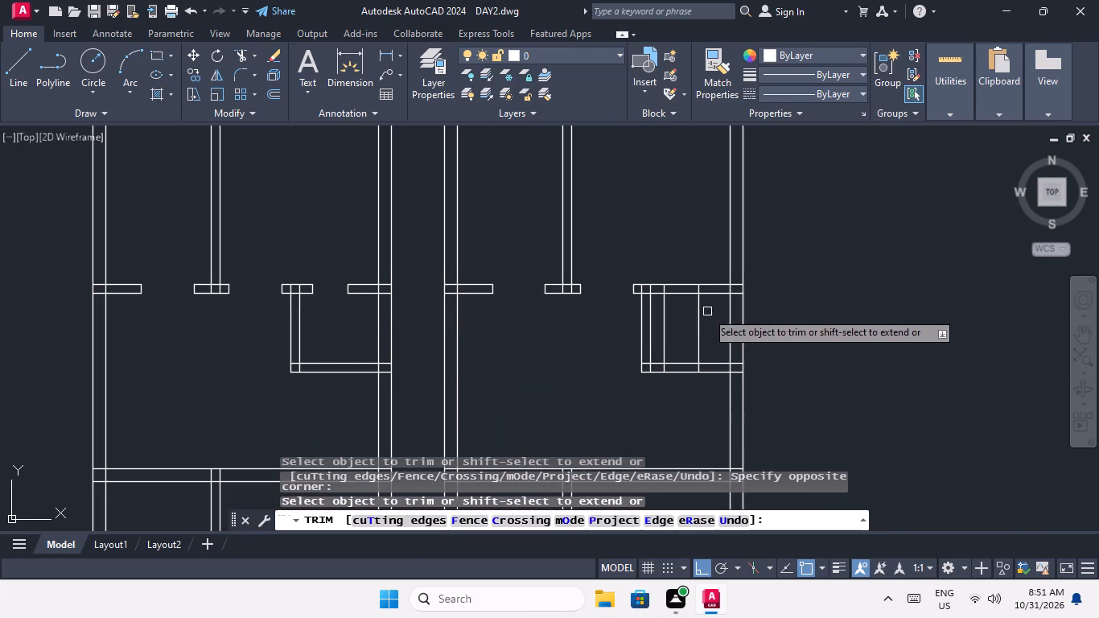
scroll(702, 309, up, 2)
middle_drag(706, 310, 735, 418)
scroll(735, 410, up, 2)
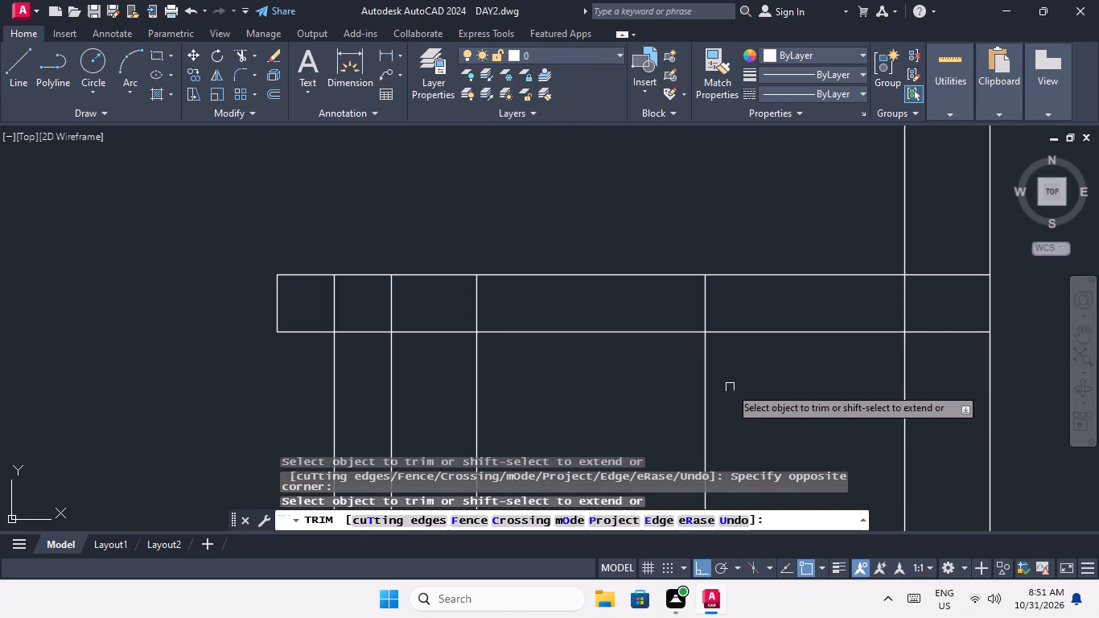
drag(733, 377, 694, 408)
click(476, 431)
drag(523, 398, 508, 422)
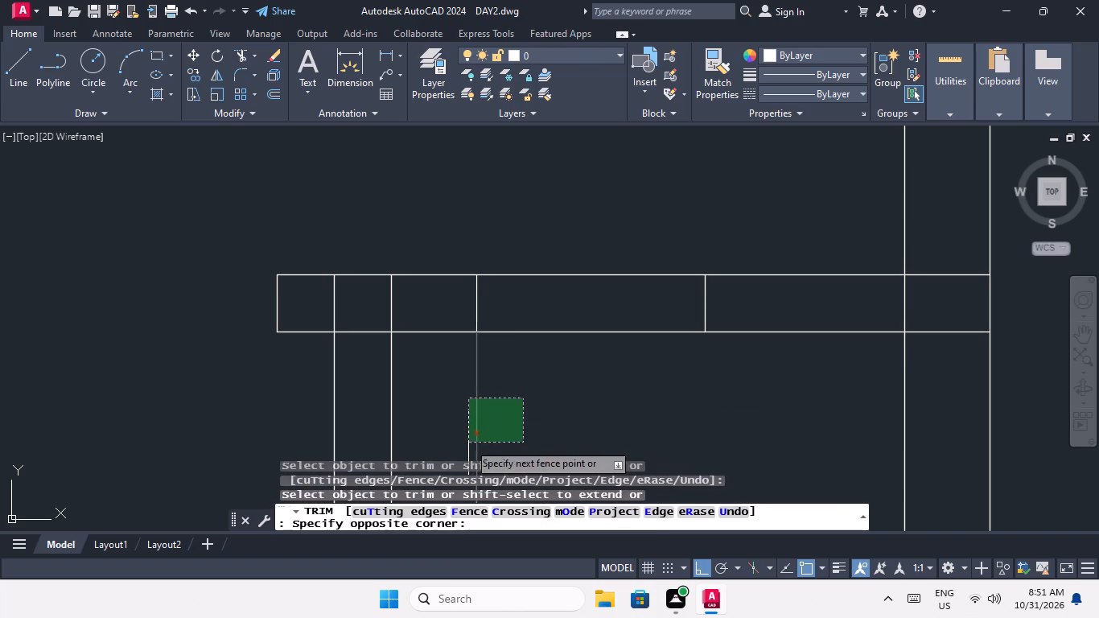
click(467, 443)
drag(603, 388, 599, 377)
click(559, 245)
Trim the door-edge lines and upper wall segment to open the small enclosure's doorway in the bottom-row left room.
scroll(563, 257, down, 4)
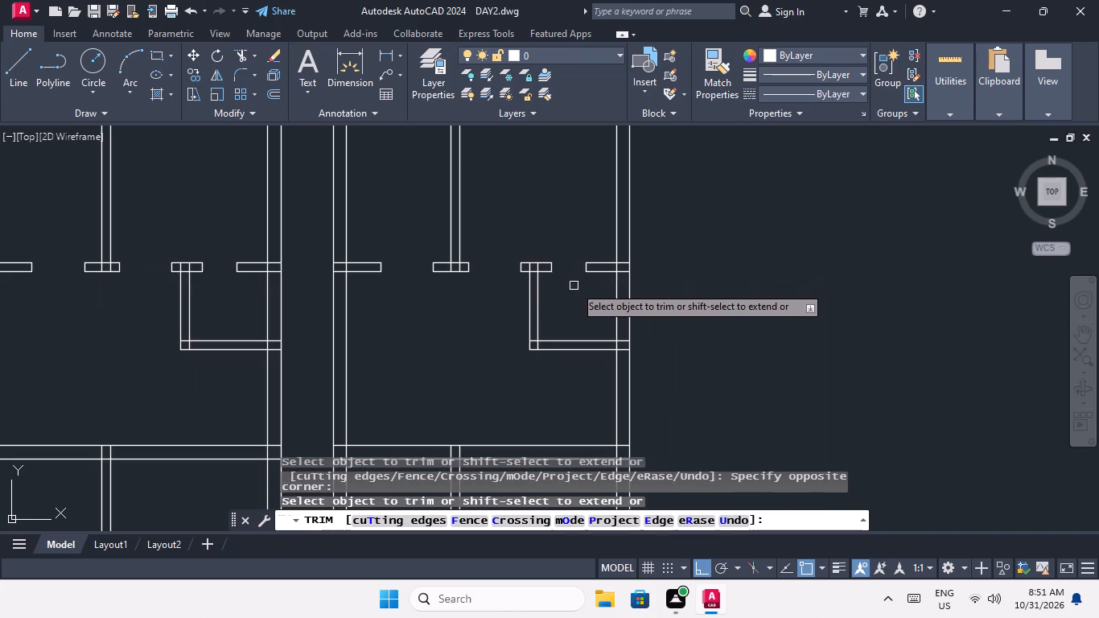
middle_drag(575, 290, 558, 233)
middle_drag(550, 213, 547, 204)
scroll(538, 238, down, 2)
scroll(401, 385, up, 3)
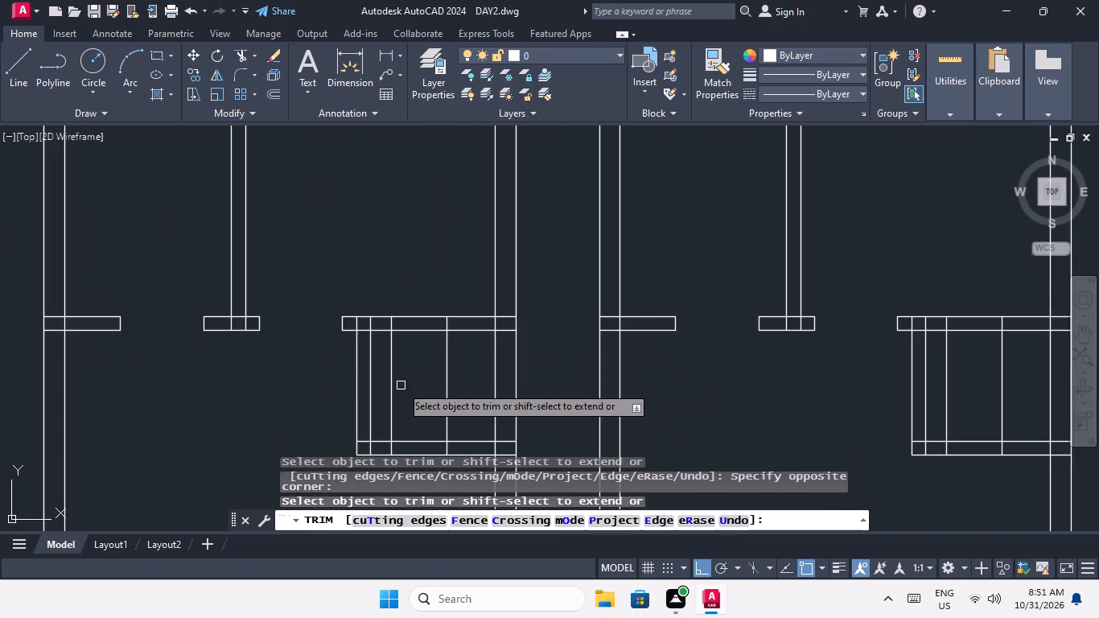
scroll(427, 362, up, 2)
middle_drag(428, 368, 450, 425)
drag(516, 362, 475, 390)
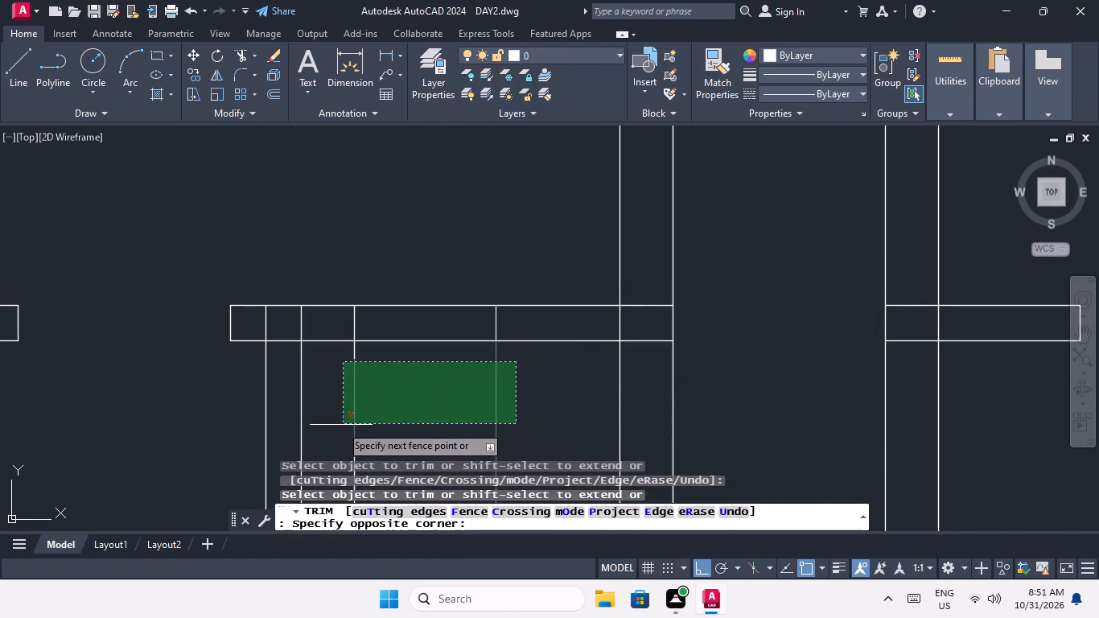
drag(339, 426, 348, 423)
drag(452, 373, 442, 358)
click(413, 245)
Trim the door-edge lines and upper wall segment to open the small enclosure's doorway in the bottom-row right room, and end the trimming.
scroll(408, 225, down, 3)
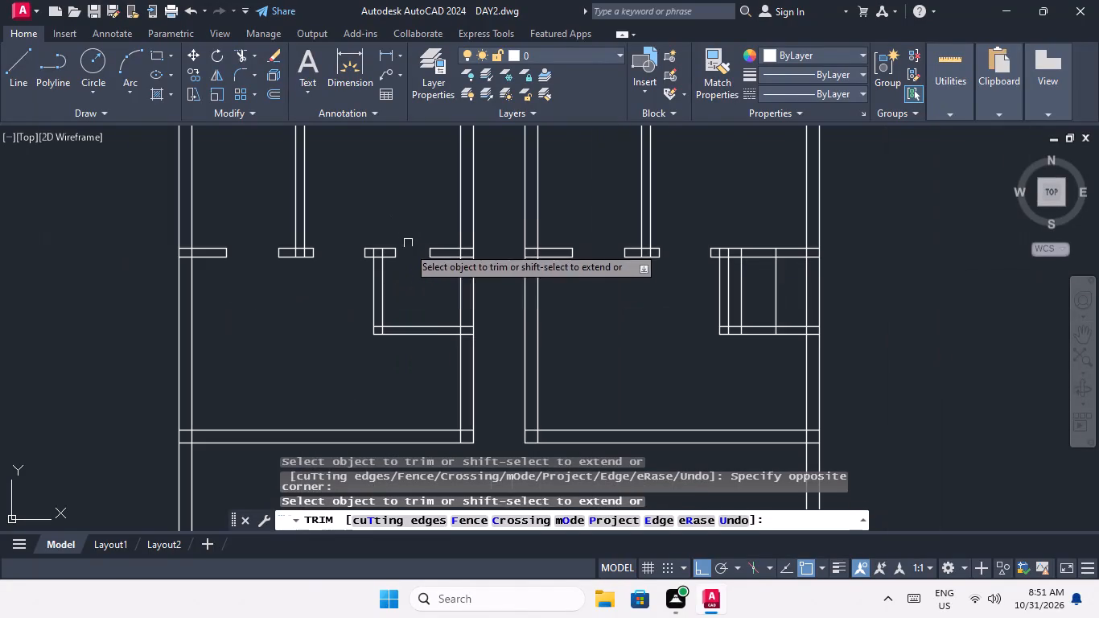
middle_drag(666, 304, 299, 385)
scroll(382, 372, up, 3)
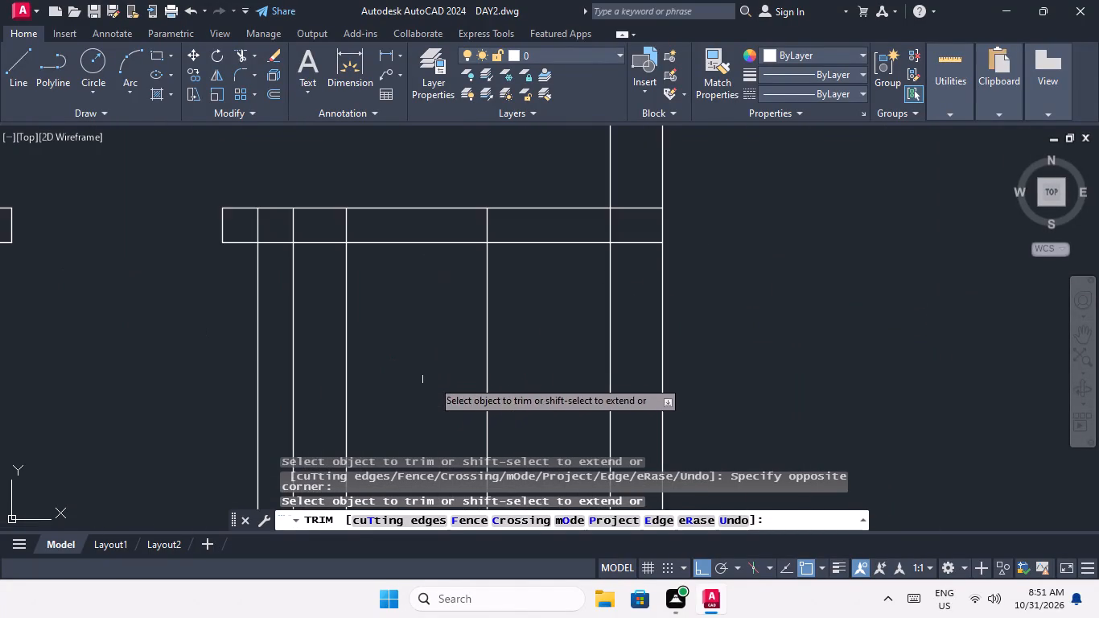
middle_drag(442, 375, 447, 439)
drag(508, 353, 431, 387)
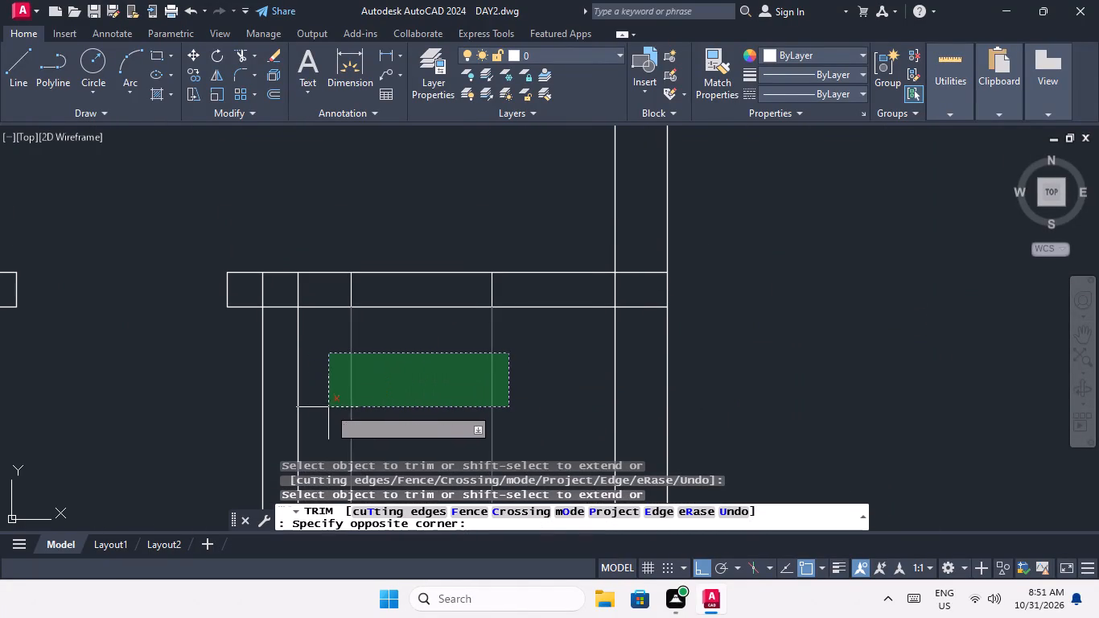
click(328, 407)
drag(434, 344, 398, 252)
click(393, 231)
scroll(404, 249, down, 3)
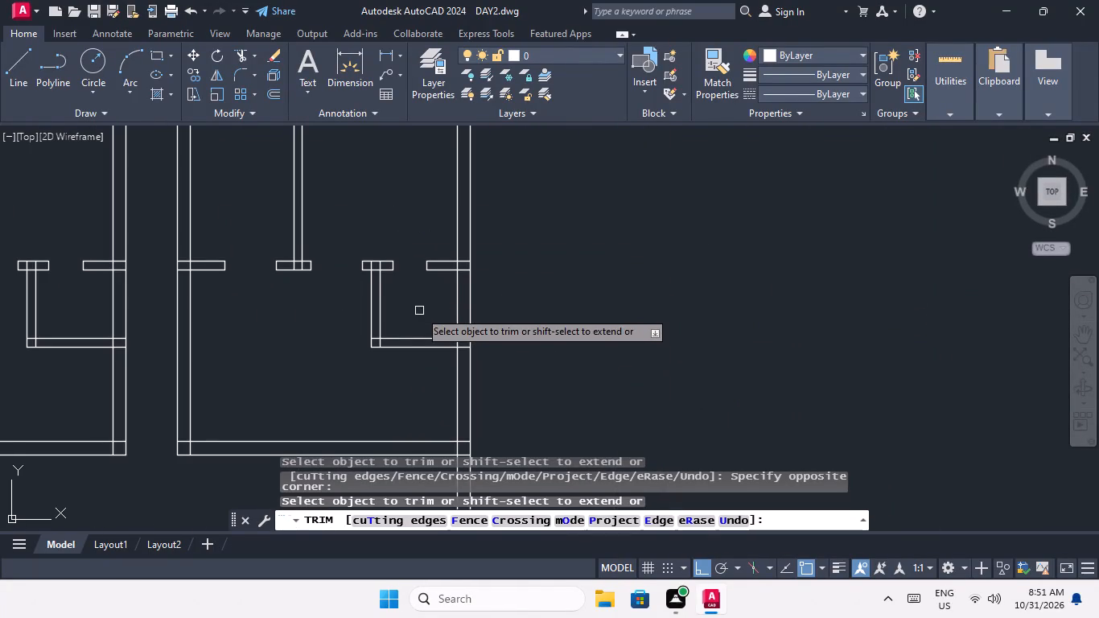
key(Escape)
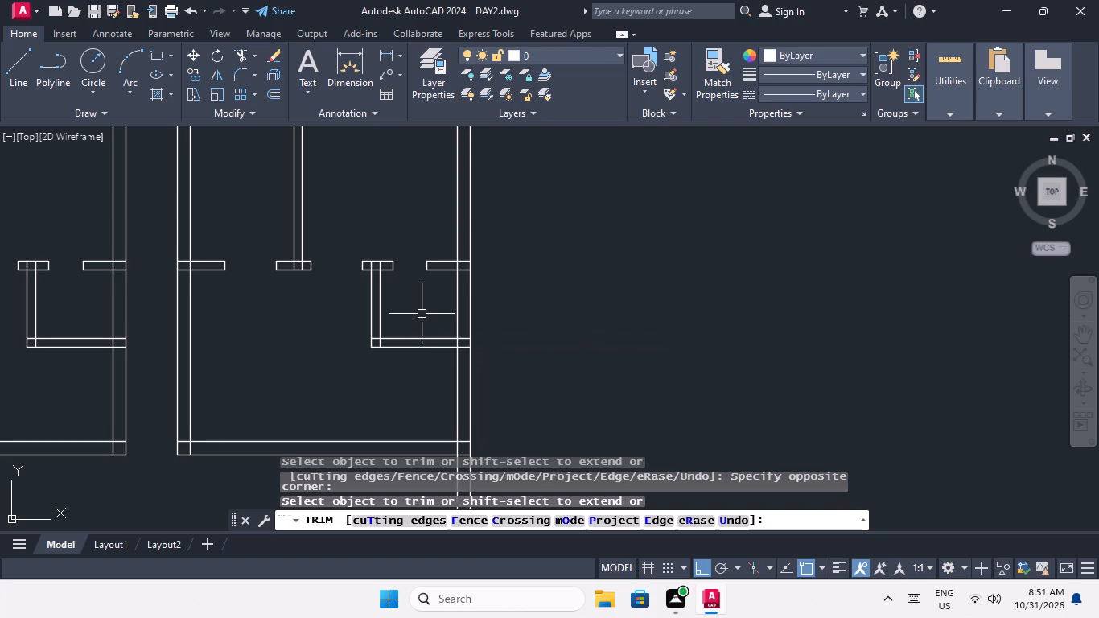
key(Escape)
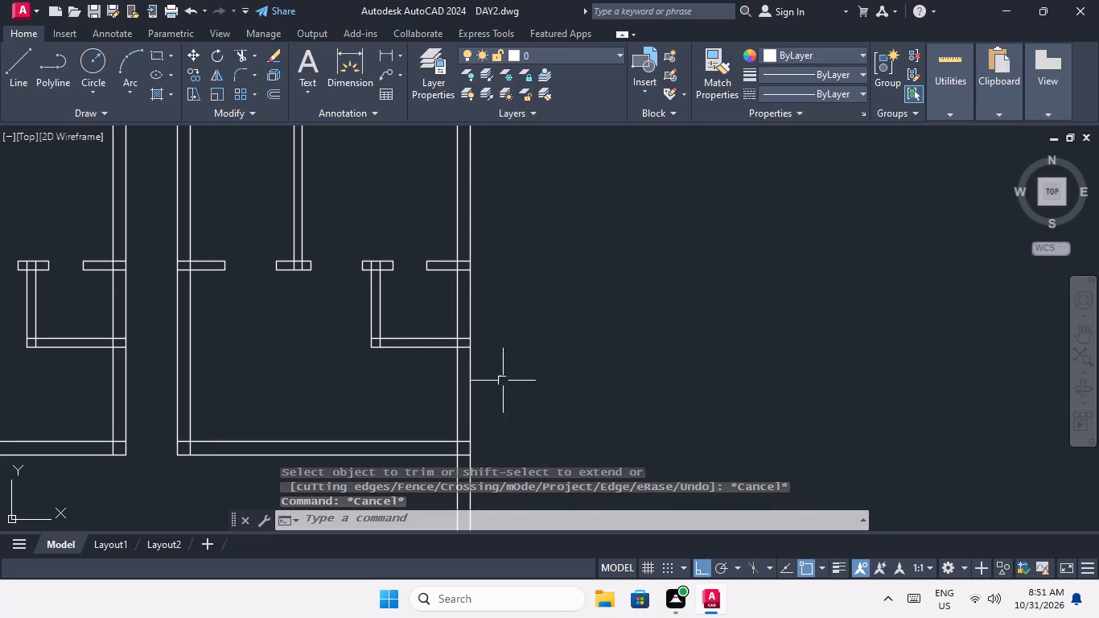
key(Escape)
key(Escape)
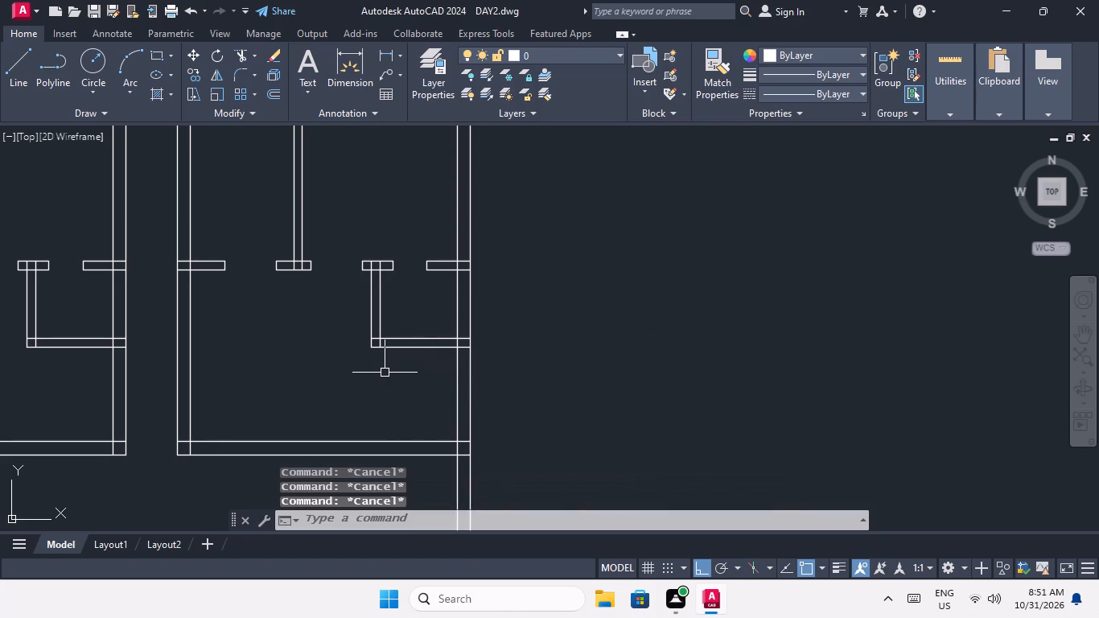
Measure the short wall return beside the corridor doorway of the finished plan's bottom-row left room with a linear dimension.
scroll(350, 410, down, 1)
middle_drag(288, 422, 356, 395)
scroll(368, 391, down, 1)
scroll(322, 403, up, 3)
key(Escape)
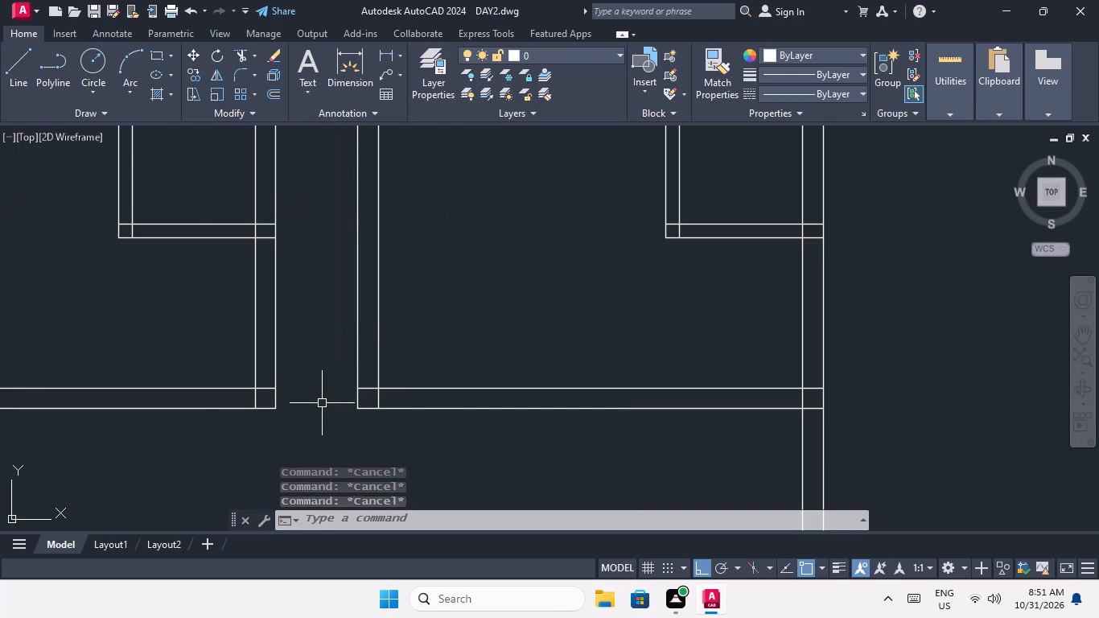
scroll(328, 436, down, 4)
middle_drag(114, 425, 211, 385)
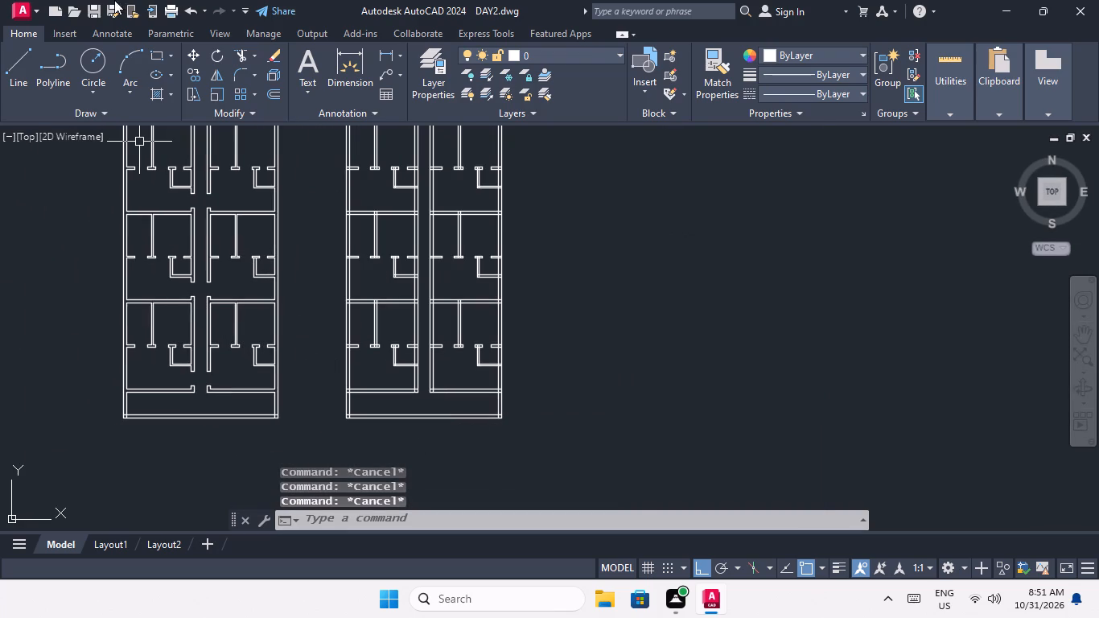
click(388, 56)
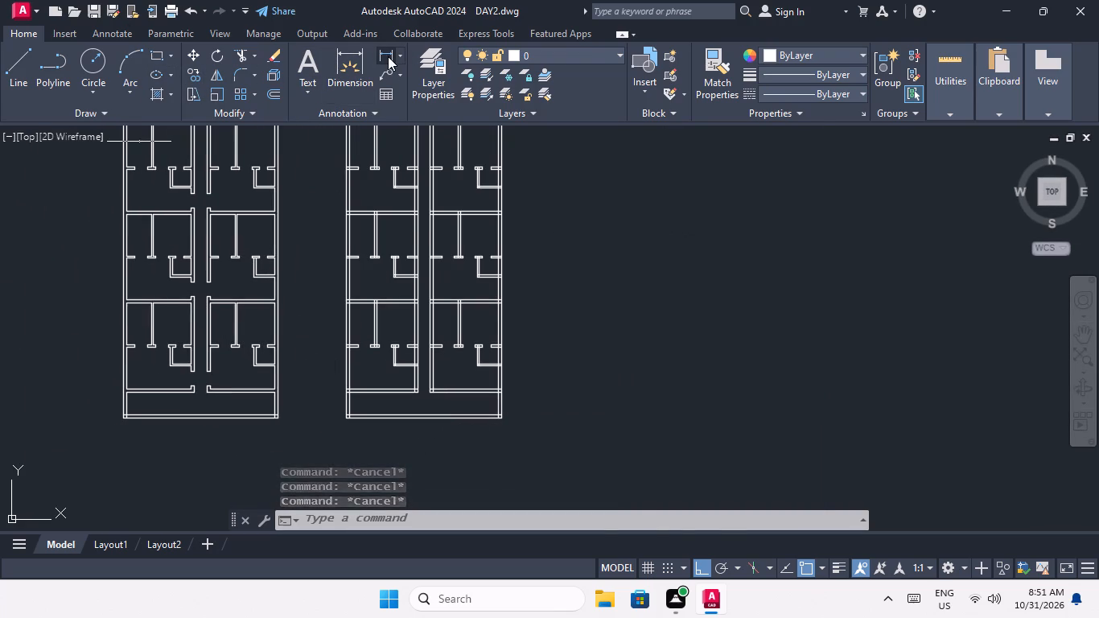
scroll(180, 403, up, 5)
scroll(269, 266, up, 1)
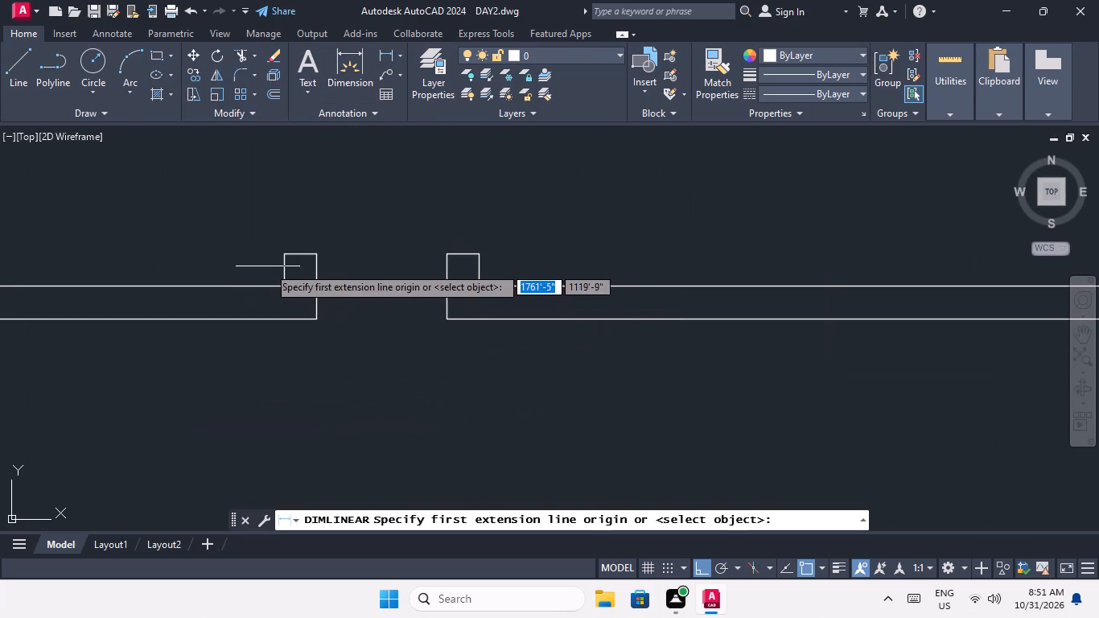
scroll(269, 266, up, 1)
click(306, 319)
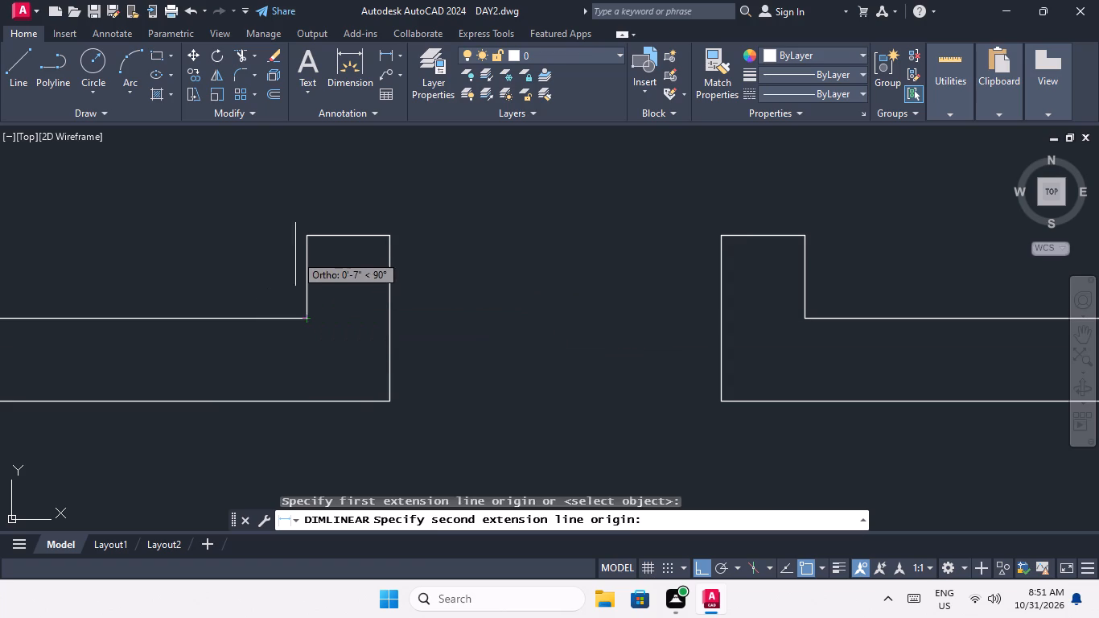
click(311, 236)
scroll(310, 282, up, 3)
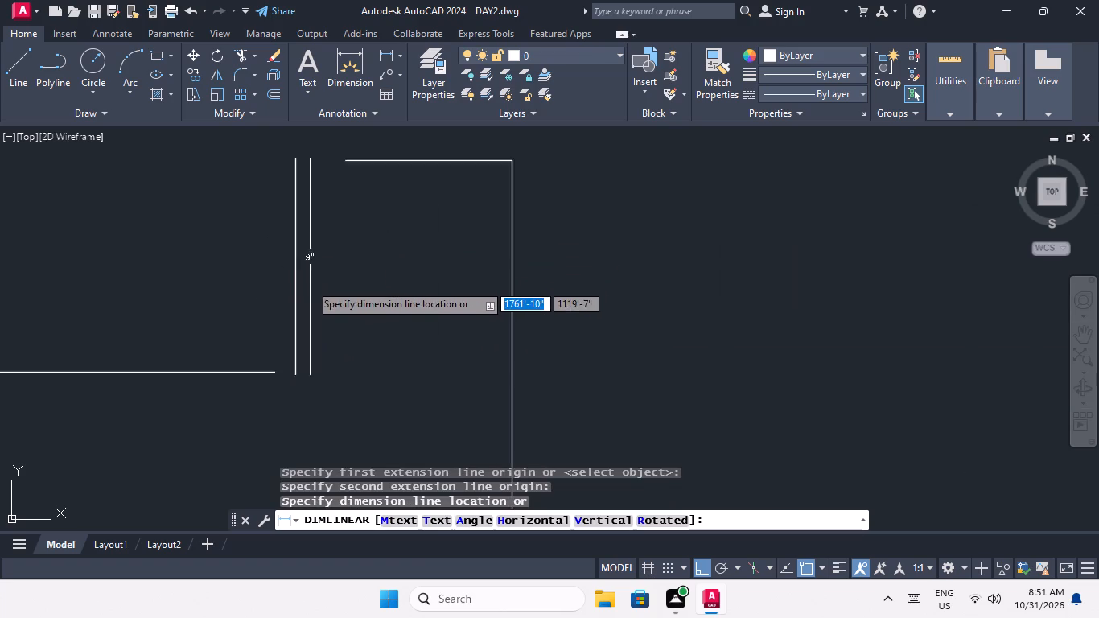
scroll(310, 283, up, 3)
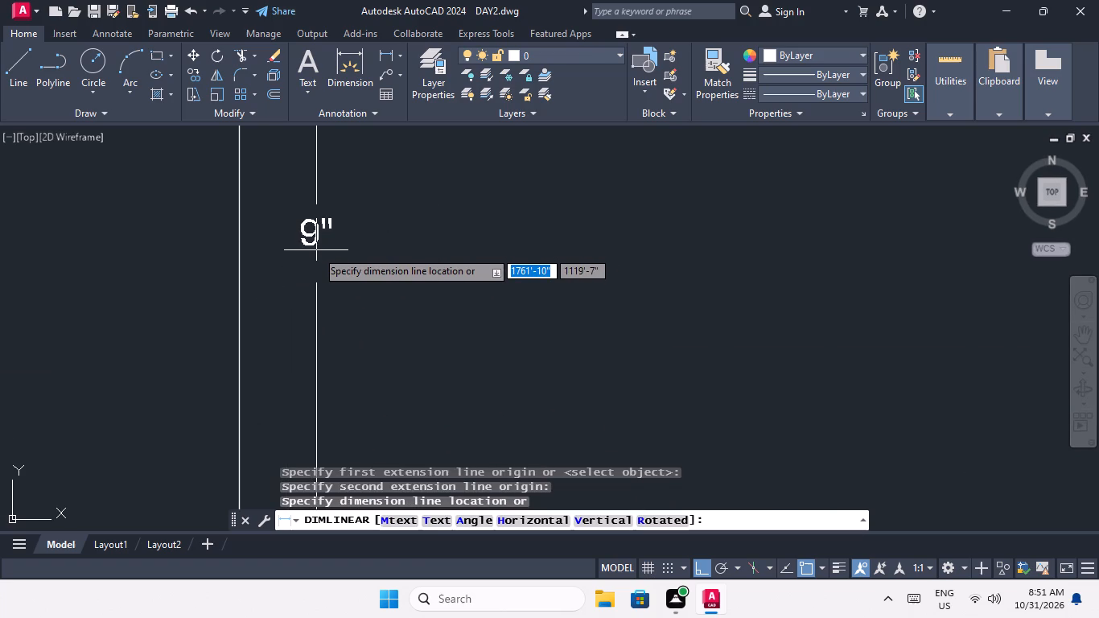
key(Escape)
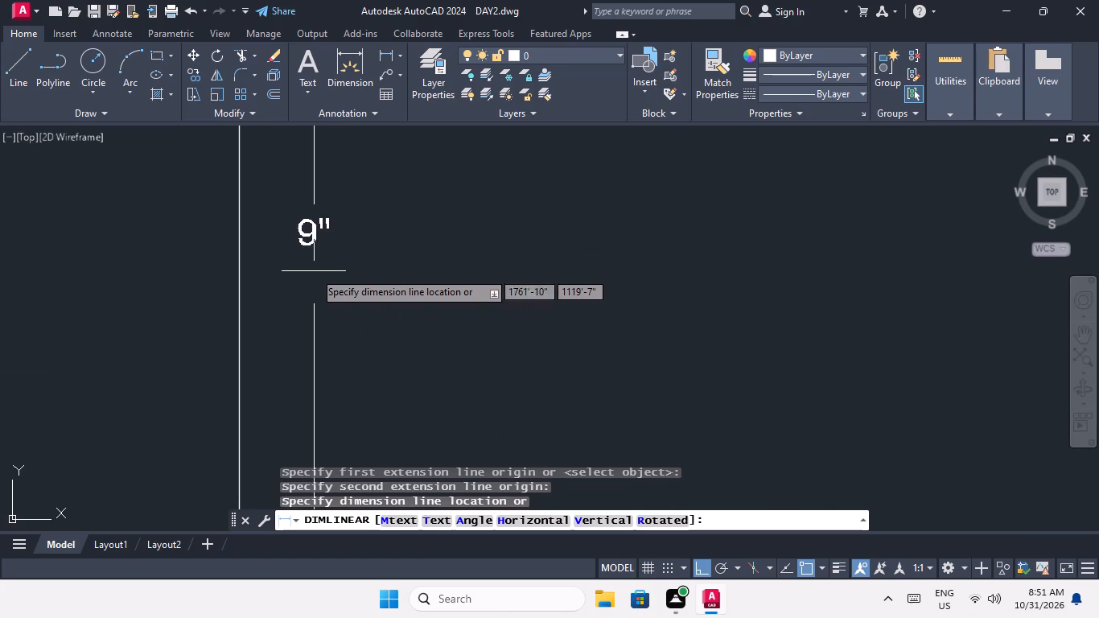
Compare the finished plan's bottom-row corridor doorways with the matching corridor walls in the second plan.
scroll(313, 271, down, 11)
middle_click(371, 303)
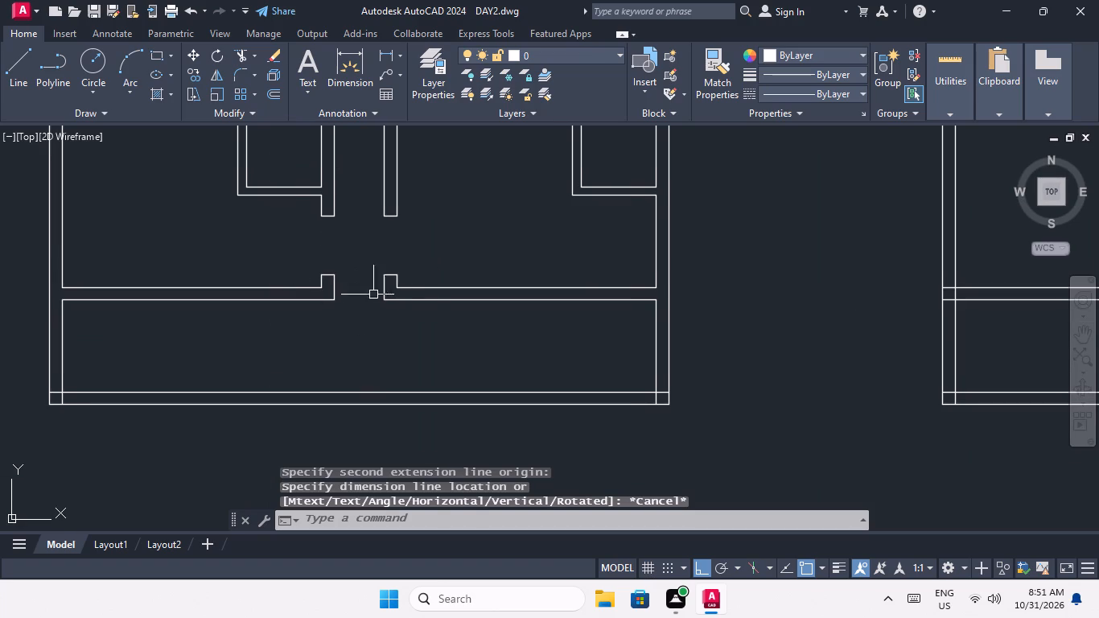
middle_drag(393, 296, 251, 356)
scroll(369, 306, down, 3)
scroll(529, 294, up, 3)
middle_drag(529, 308, 374, 411)
middle_drag(412, 402, 345, 274)
key(Escape)
key(Escape)
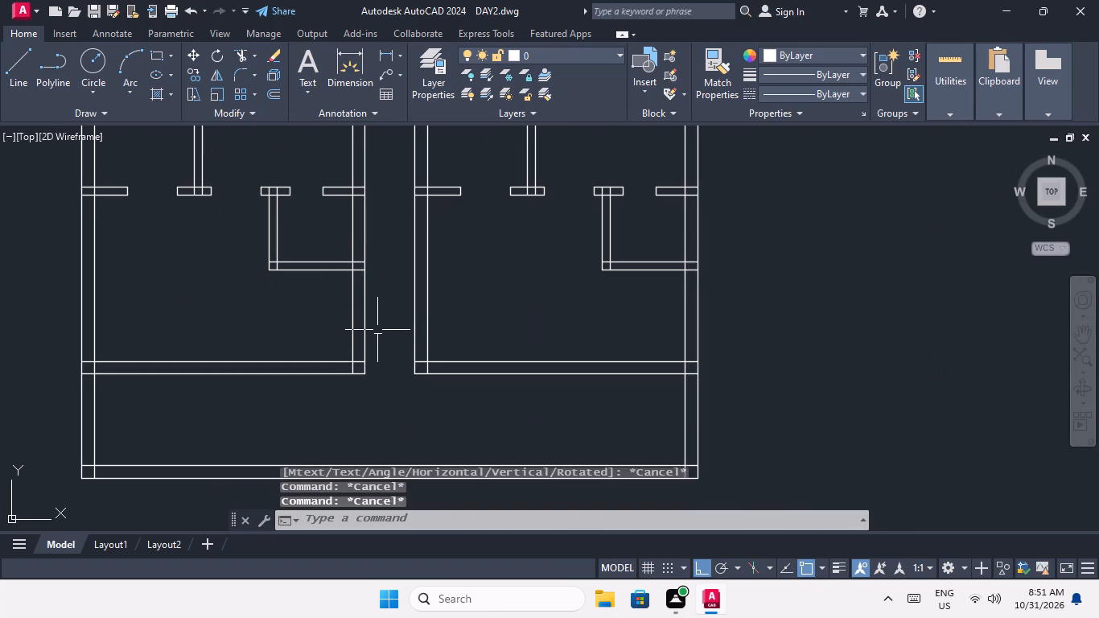
key(Escape)
key(Escape)
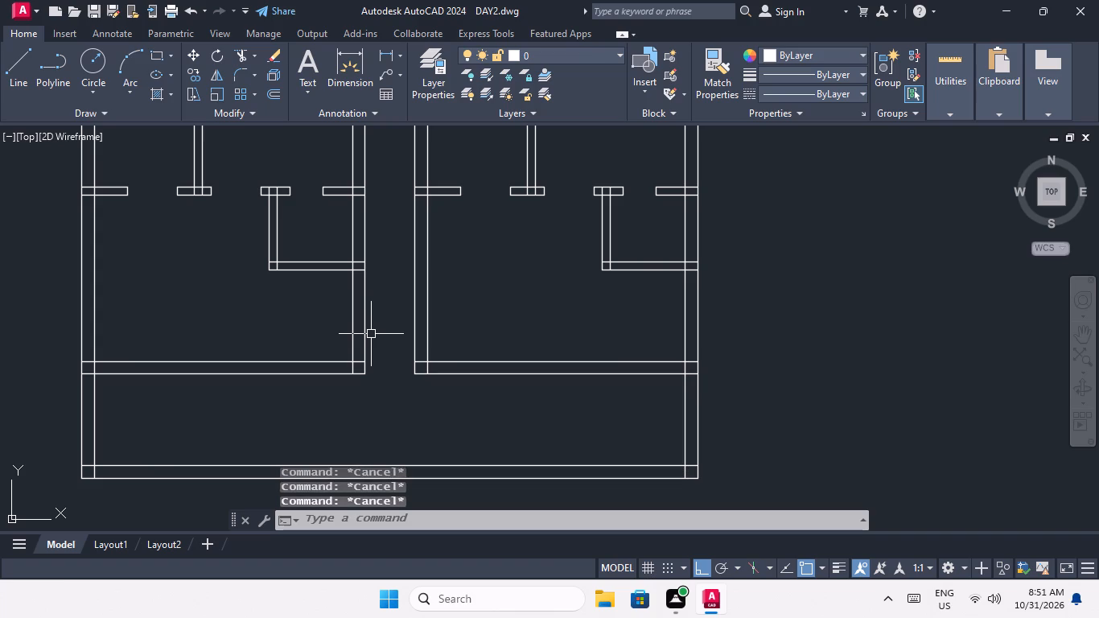
Offset the lower wall's inner line 9" upward in both bottom-row rooms of the second plan for the corridor door edges.
key(o)
key(Return)
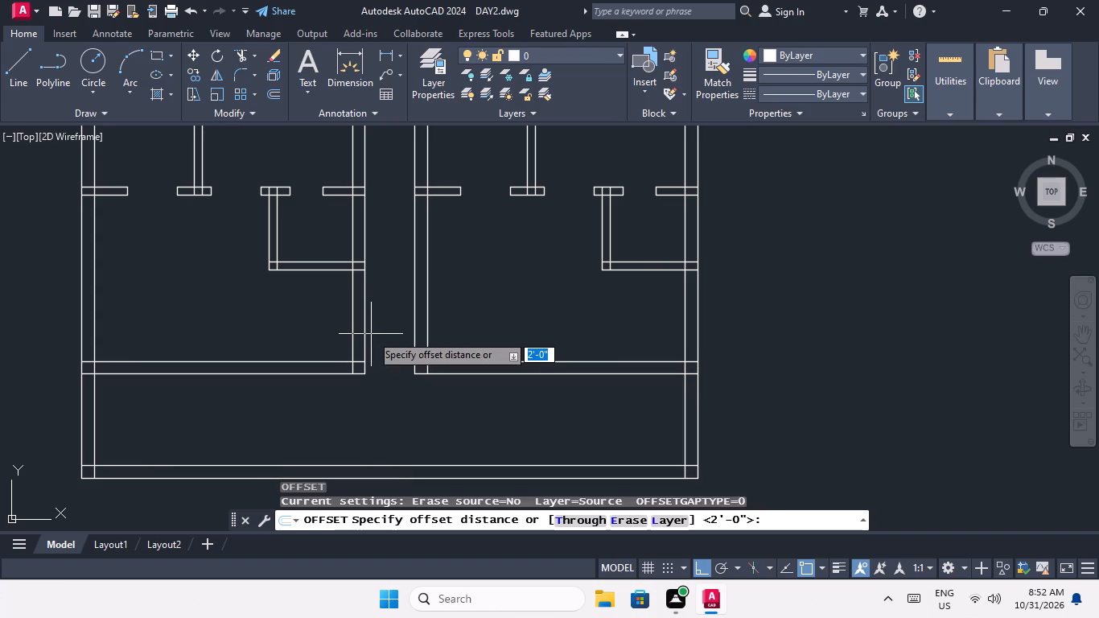
key(9)
key(shift+quotedbl)
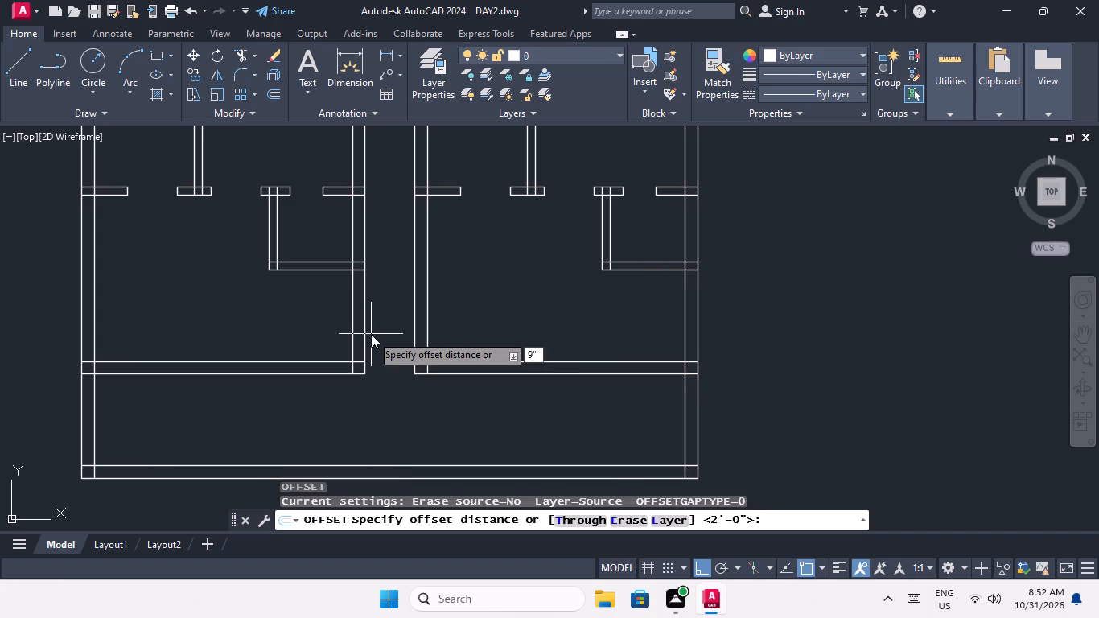
key(Return)
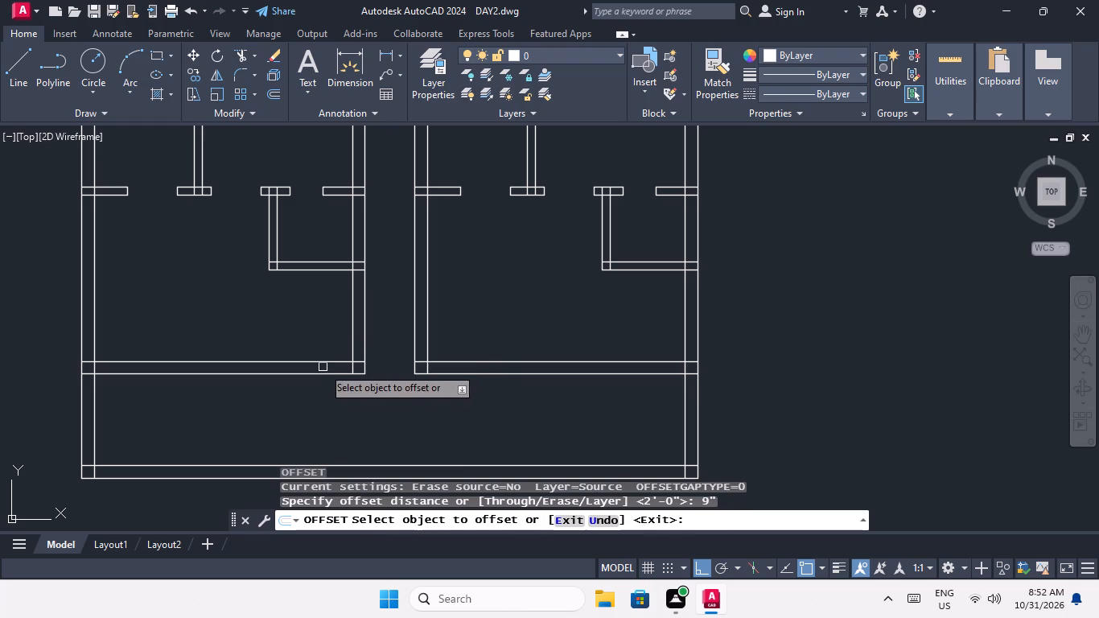
click(323, 362)
click(315, 336)
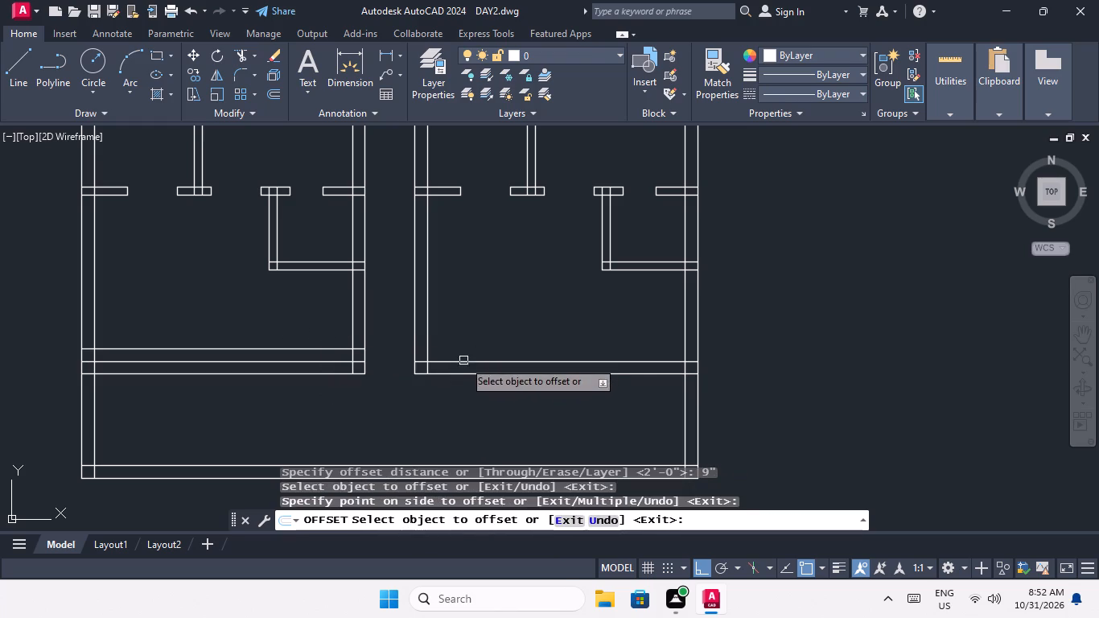
drag(463, 360, 459, 344)
click(441, 297)
Offset the lower wall's inner line 9" upward in the right and left rooms of the third row.
middle_drag(477, 290, 471, 383)
scroll(470, 387, down, 2)
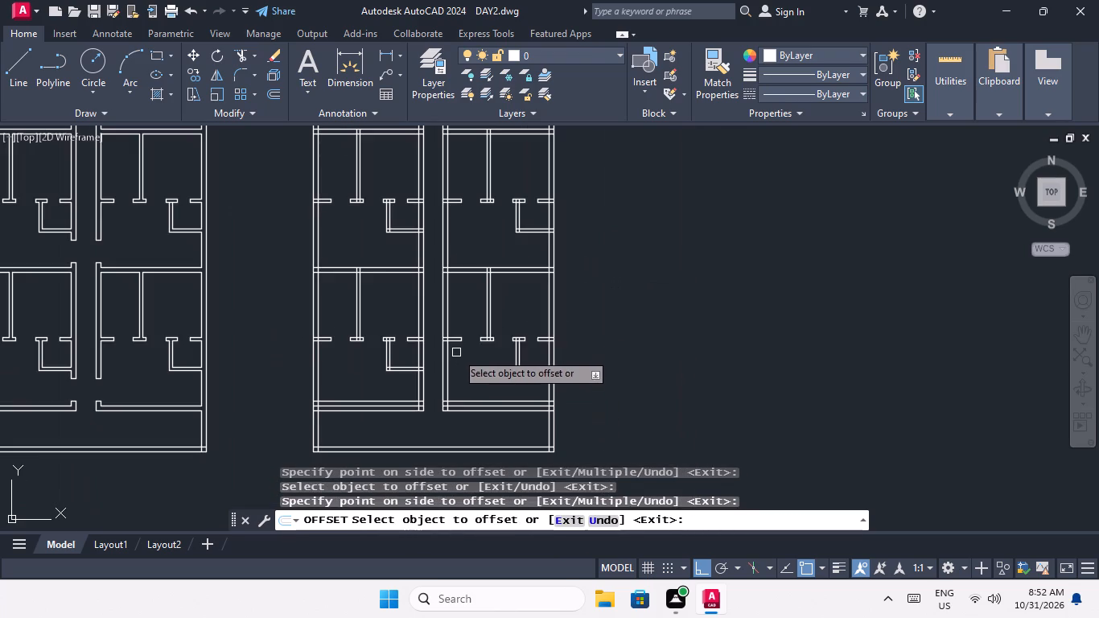
scroll(451, 259, up, 3)
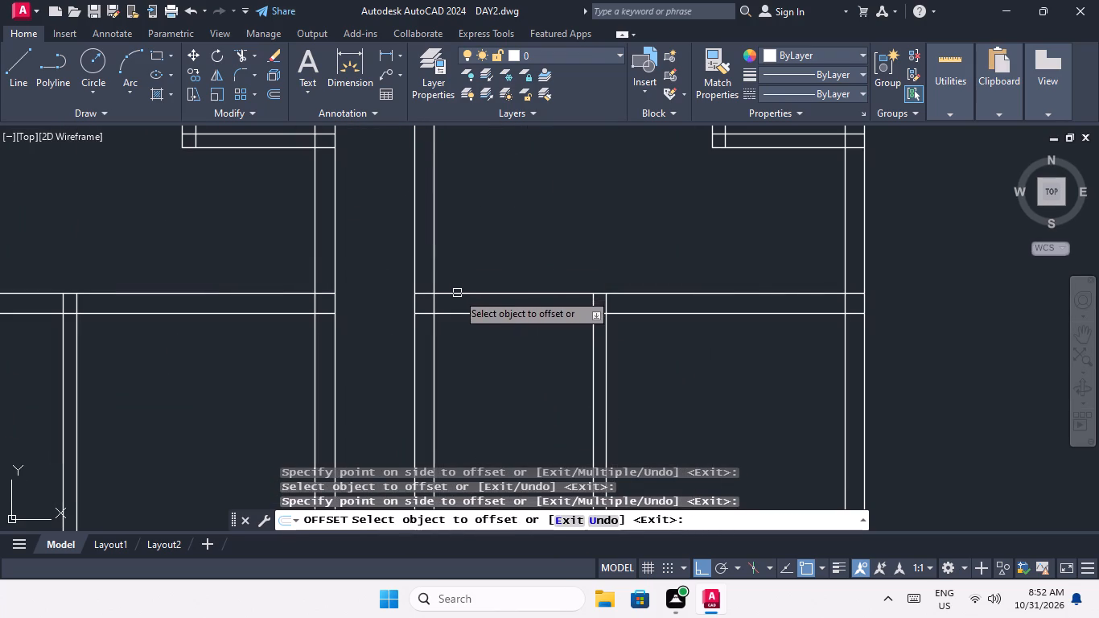
drag(457, 293, 459, 276)
drag(460, 246, 451, 255)
click(261, 295)
click(259, 275)
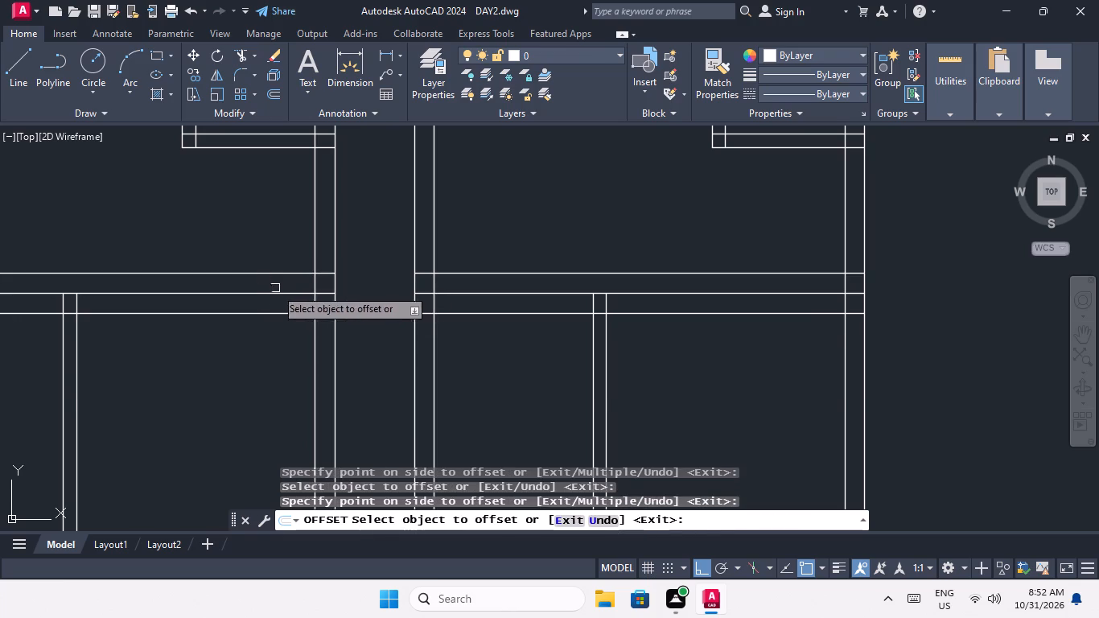
Offset the lower wall's inner line 9" upward in the right and left rooms of the second row.
middle_drag(300, 363, 300, 447)
scroll(286, 310, down, 3)
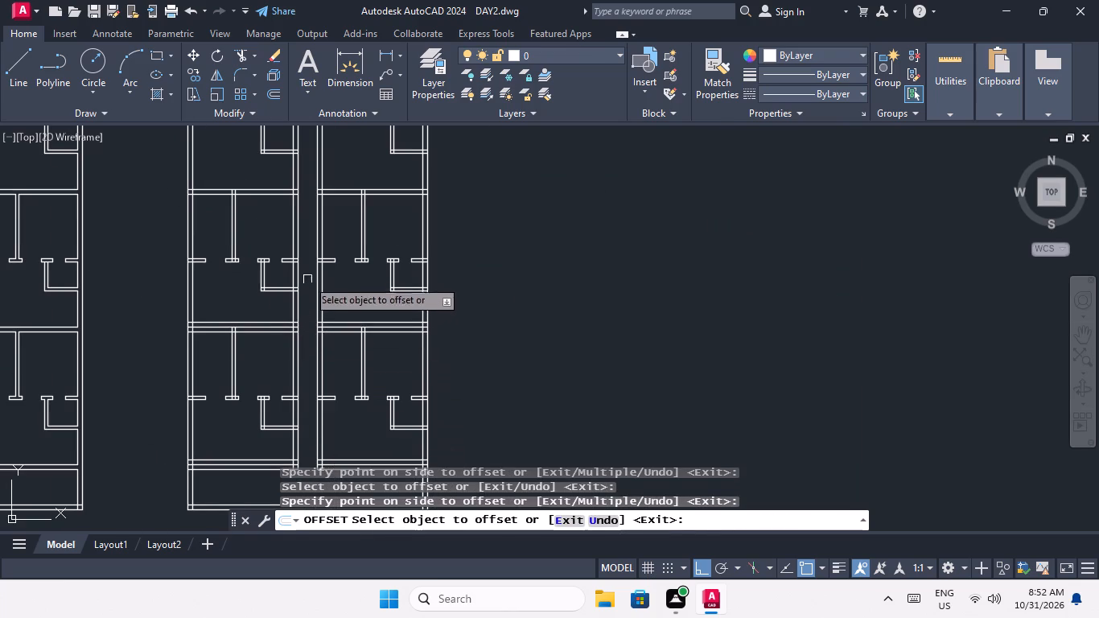
middle_drag(305, 284, 301, 422)
scroll(302, 416, up, 1)
scroll(313, 336, down, 3)
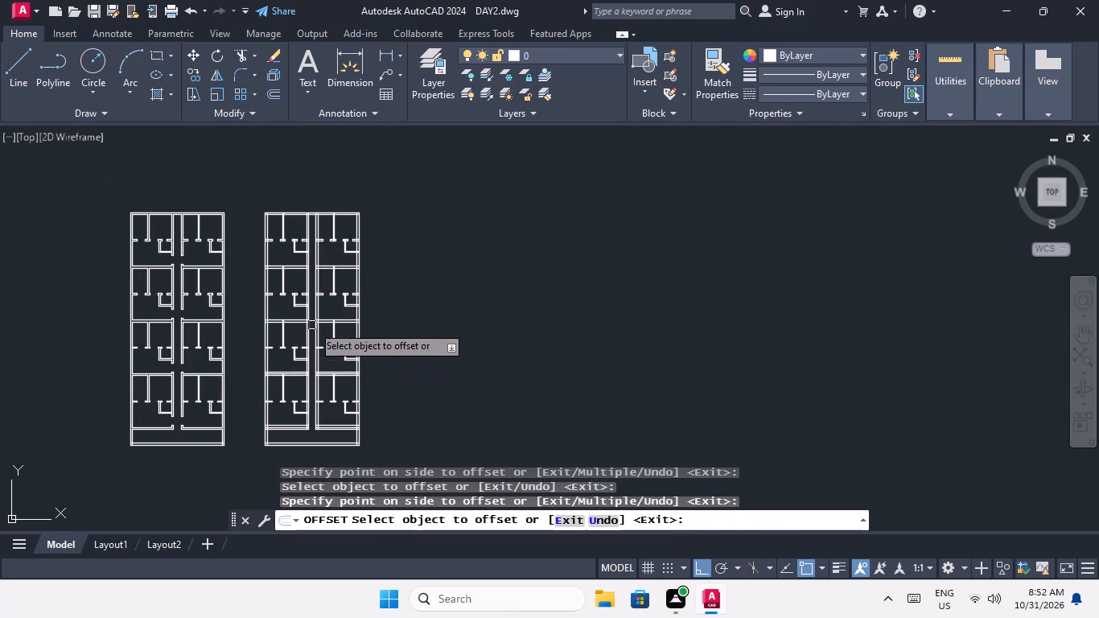
scroll(322, 319, up, 6)
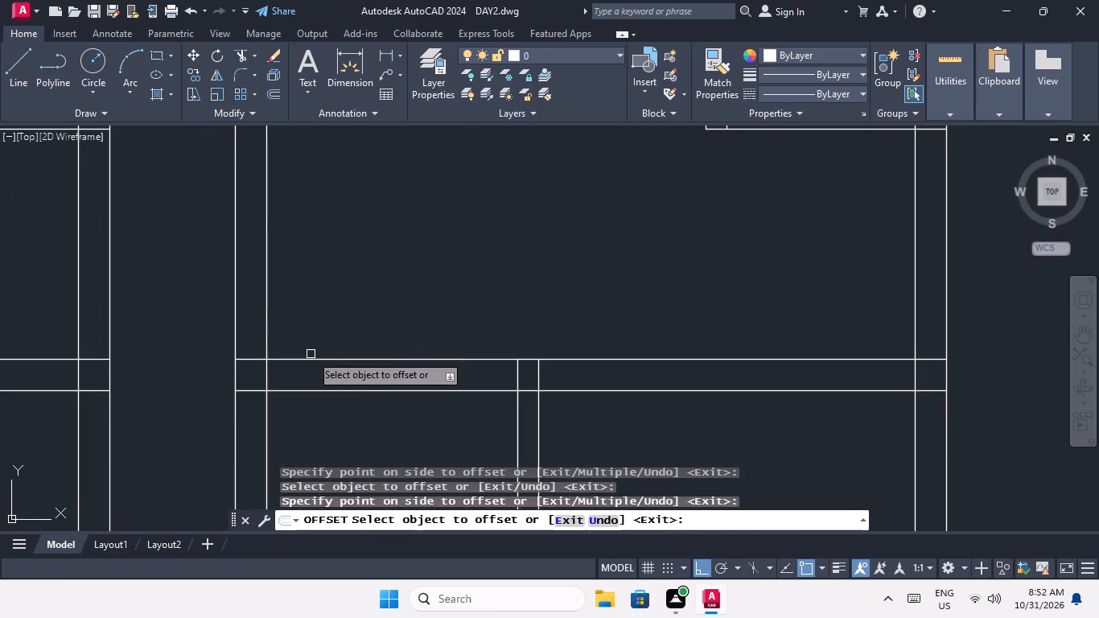
drag(311, 358, 307, 326)
click(308, 277)
scroll(312, 273, down, 3)
scroll(238, 298, up, 3)
click(241, 302)
click(253, 274)
Offset the lower wall's inner line 9" upward in the top row's right and left rooms, and end the offset.
scroll(265, 278, down, 1)
middle_drag(265, 313, 266, 419)
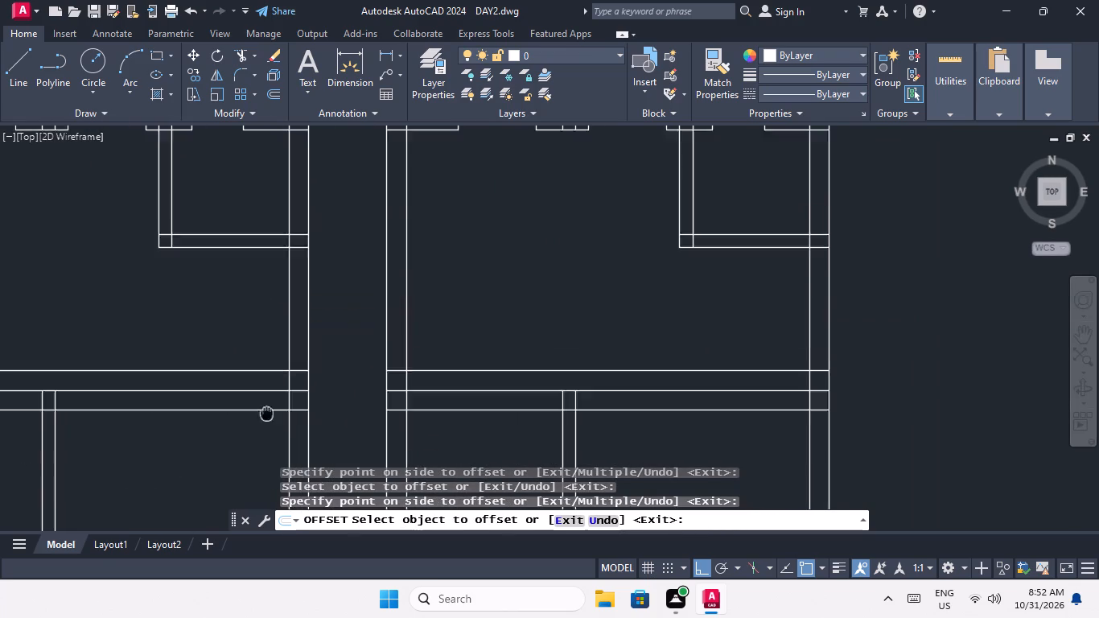
middle_drag(266, 419, 273, 508)
scroll(307, 392, down, 4)
scroll(327, 322, up, 5)
click(322, 323)
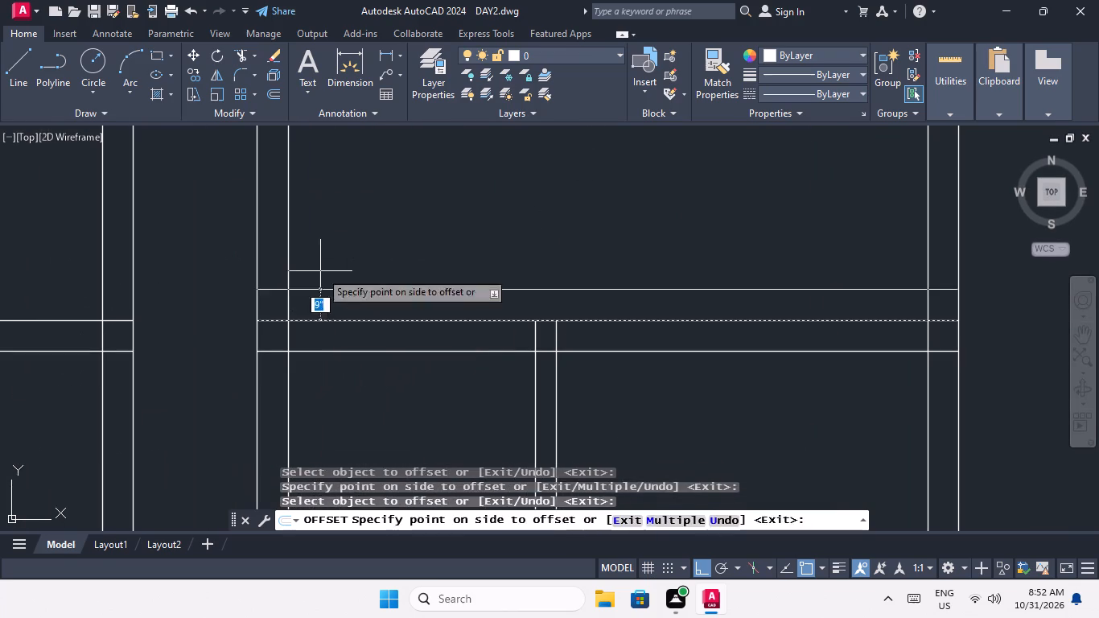
click(320, 270)
scroll(313, 288, down, 2)
scroll(221, 303, up, 3)
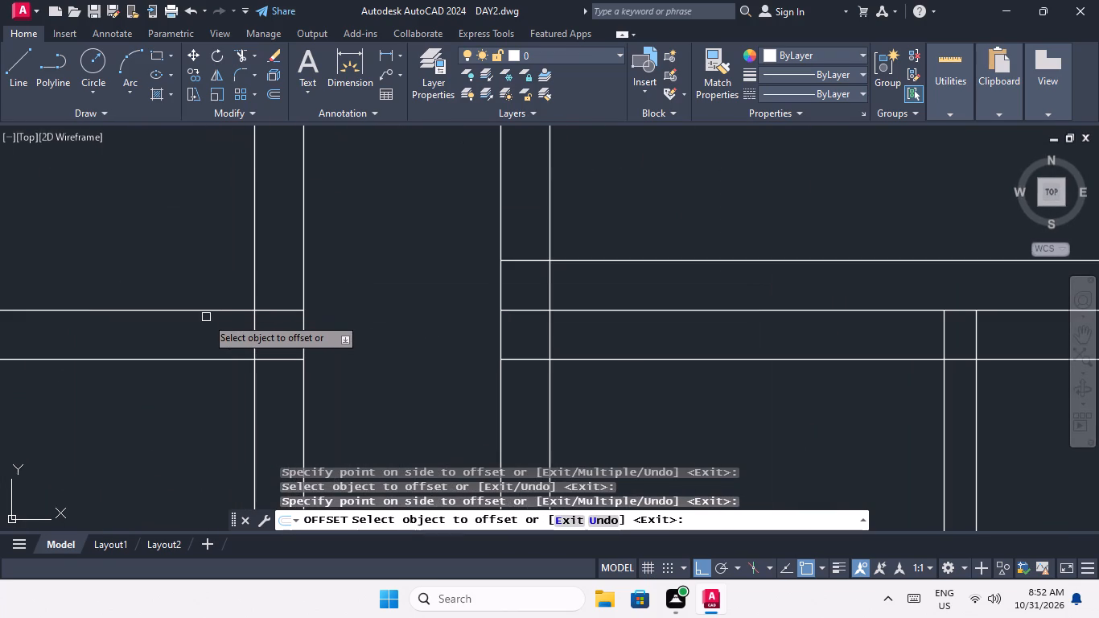
click(206, 313)
click(196, 258)
scroll(205, 266, down, 2)
middle_drag(278, 346, 278, 361)
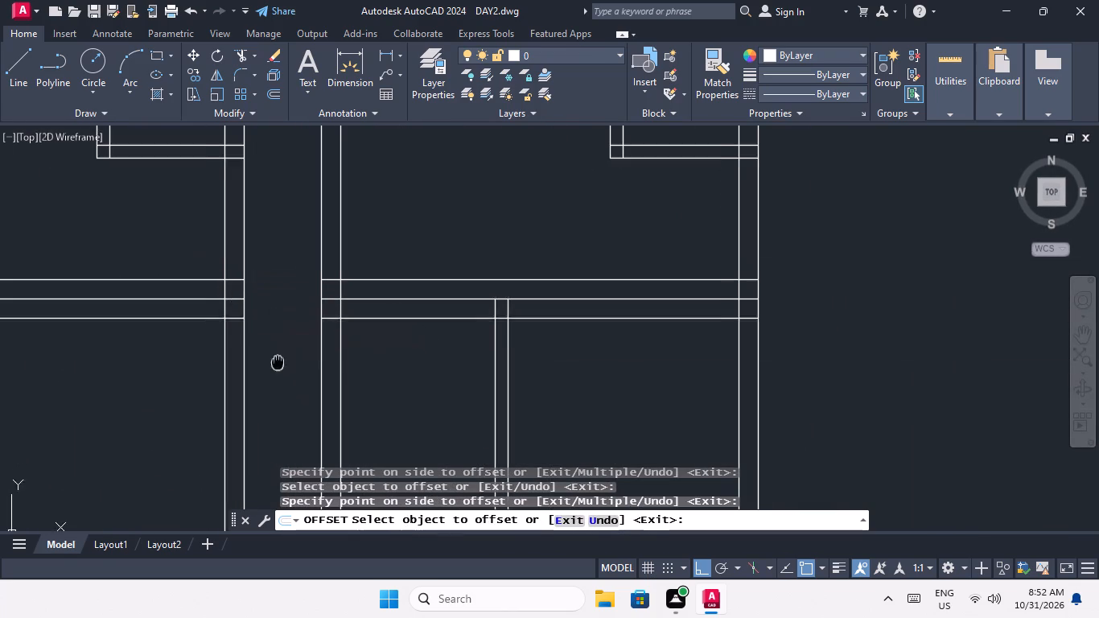
middle_drag(278, 361, 286, 380)
key(Escape)
key(Escape)
Offset the first door-edge line 3'6" upward in the top row's left and right rooms to mark the corridor door width.
key(o)
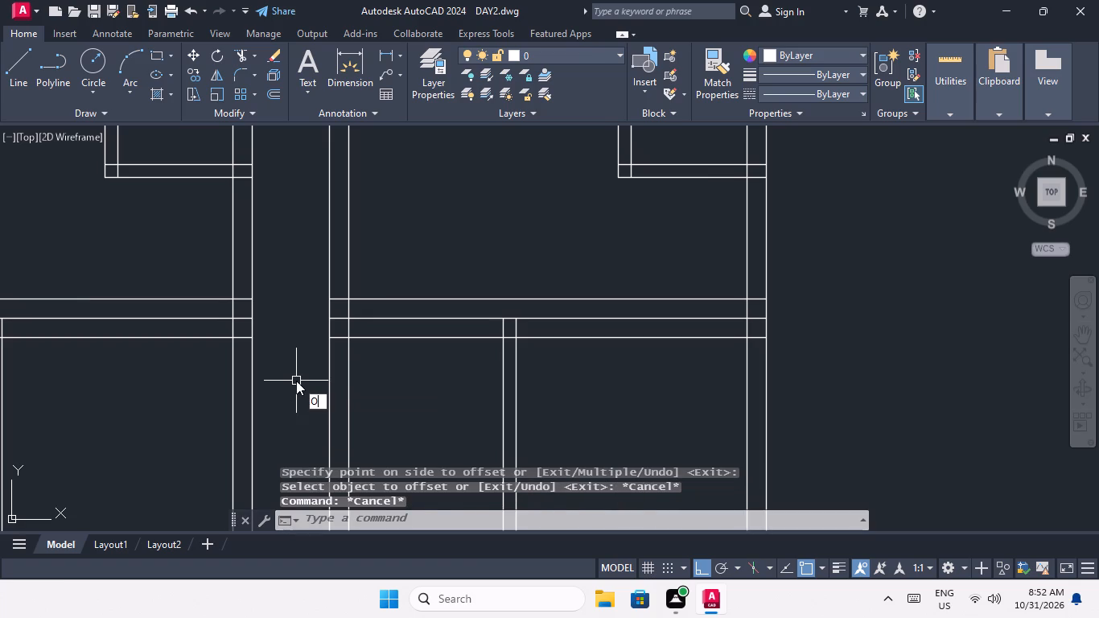
key(Return)
text(3'6")
key(Return)
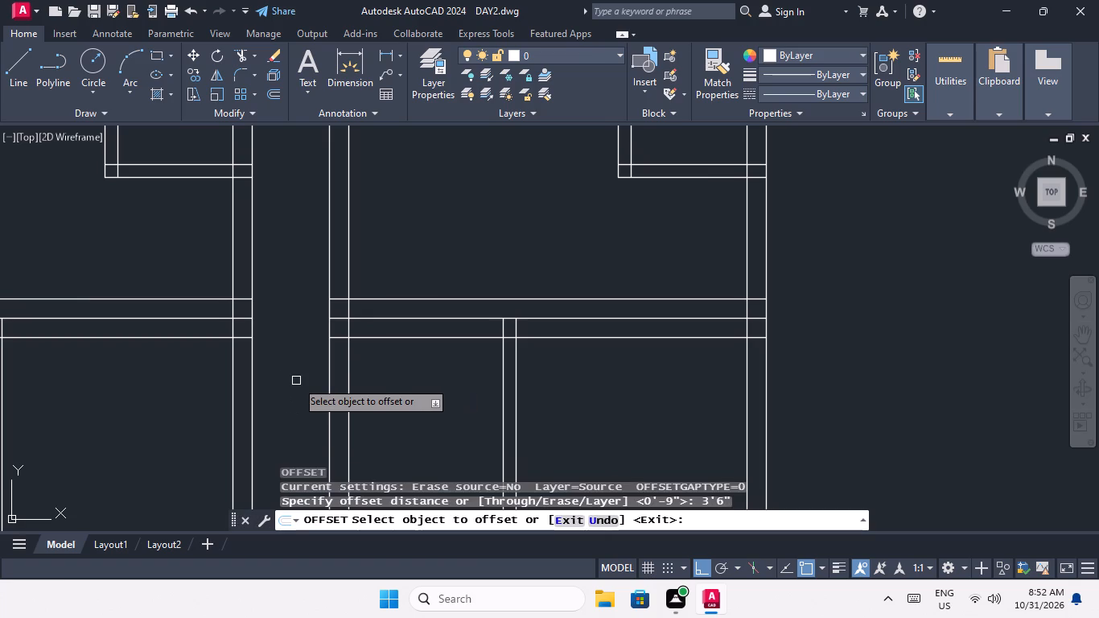
click(184, 299)
click(188, 260)
click(421, 298)
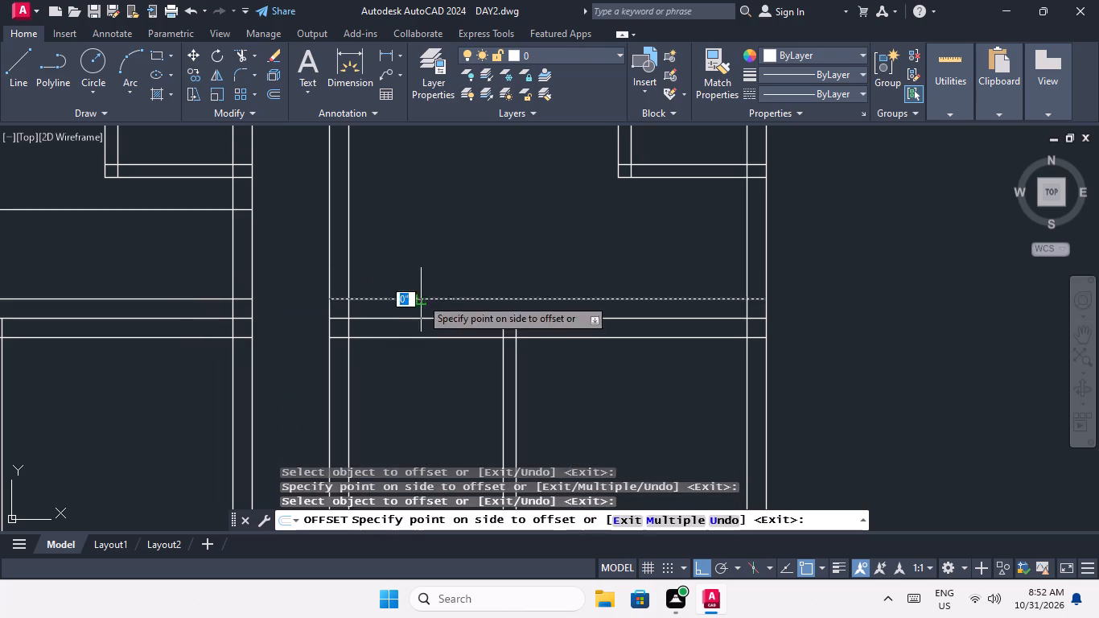
click(422, 213)
Offset the first door-edge line 3'6" upward in the left and right rooms of the second row.
scroll(420, 209, down, 4)
scroll(383, 299, up, 4)
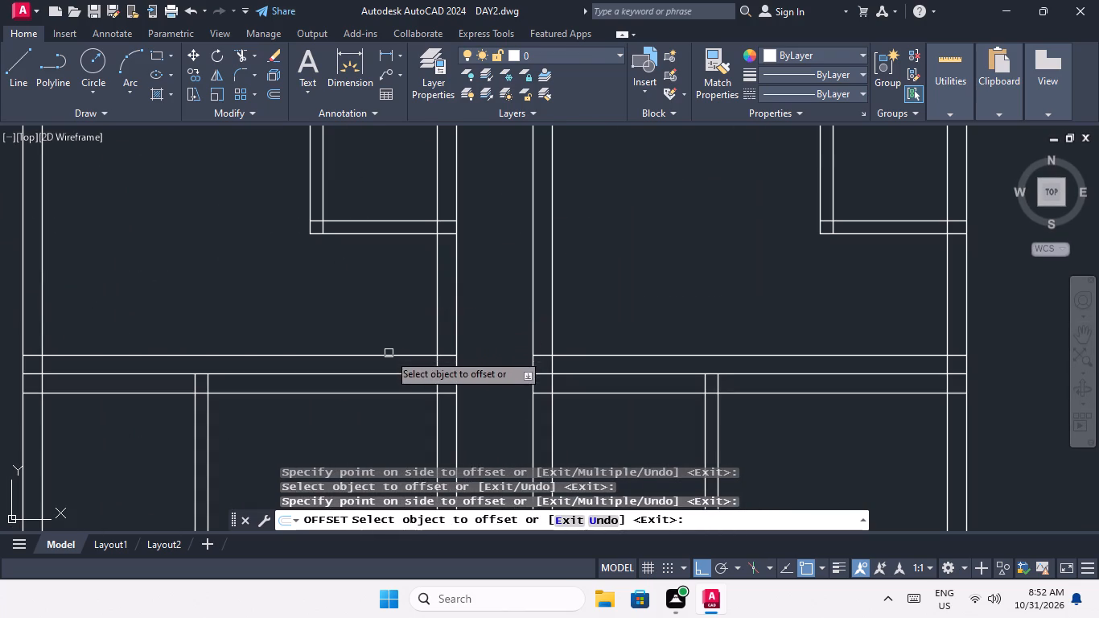
drag(389, 353, 388, 344)
click(397, 282)
drag(587, 360, 583, 341)
click(566, 249)
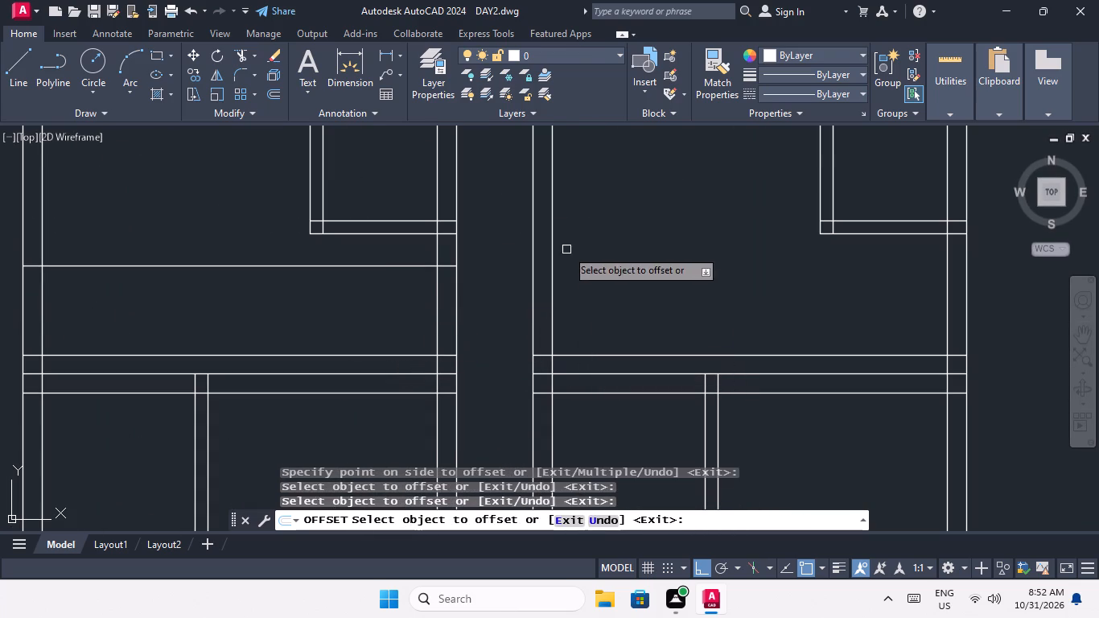
drag(599, 356, 598, 349)
click(584, 278)
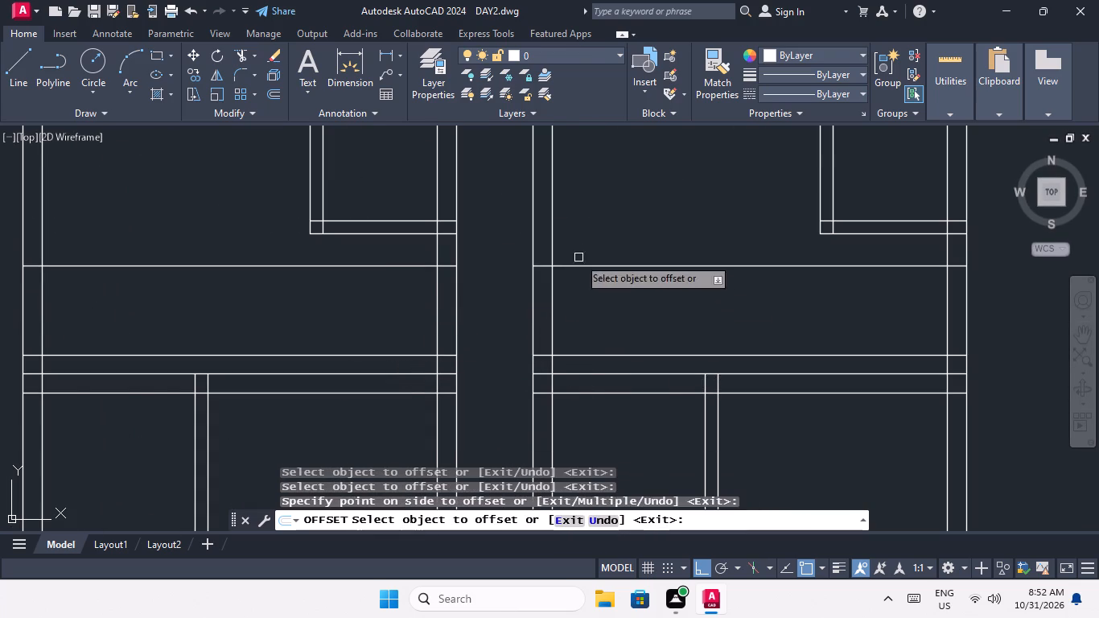
Offset the first door-edge line 3'6" upward in the left and right rooms of the third row.
scroll(570, 220, down, 2)
middle_drag(525, 368, 470, 204)
scroll(464, 310, up, 2)
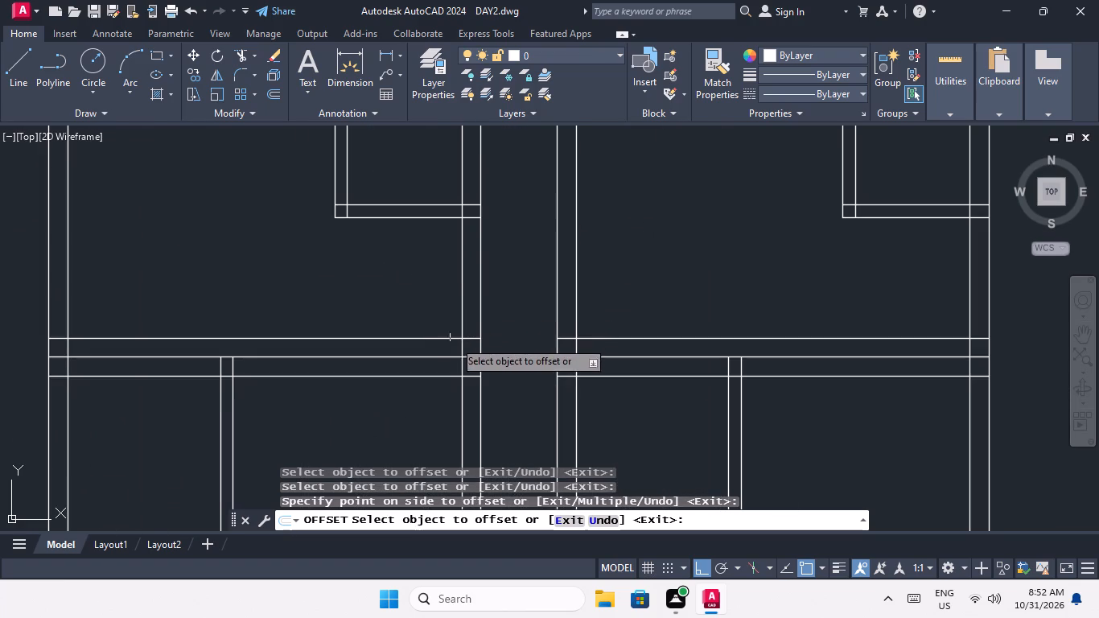
drag(426, 338, 425, 321)
click(426, 276)
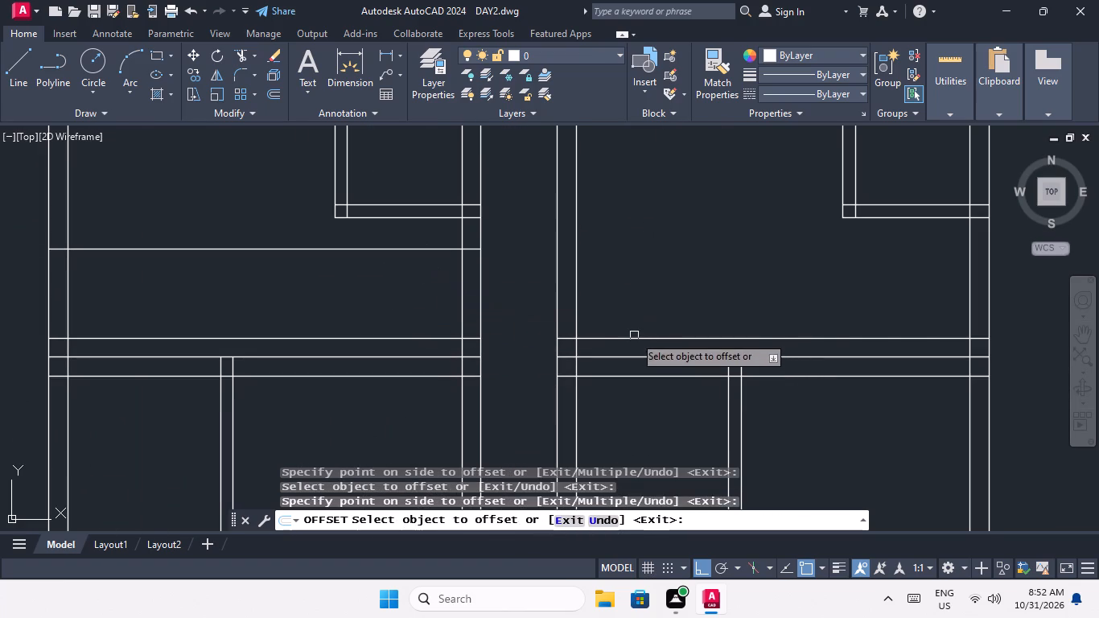
drag(635, 338, 632, 322)
click(600, 242)
Offset the first door-edge line 3'6" upward in the bottom row's left and right rooms, and end the offset.
scroll(595, 250, down, 3)
scroll(548, 399, up, 3)
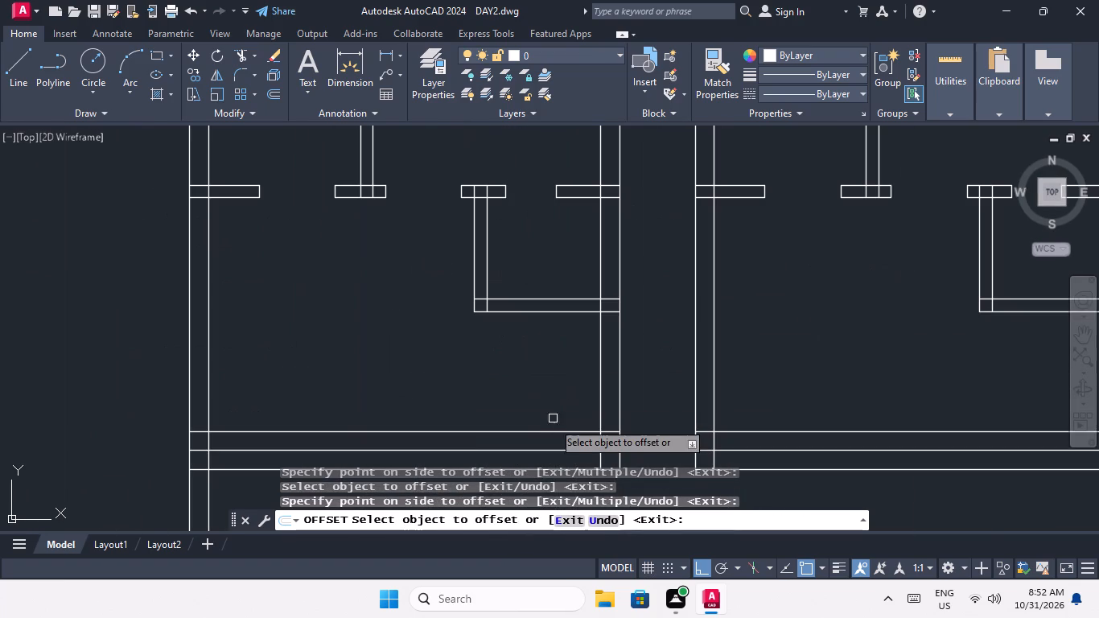
click(555, 431)
click(551, 376)
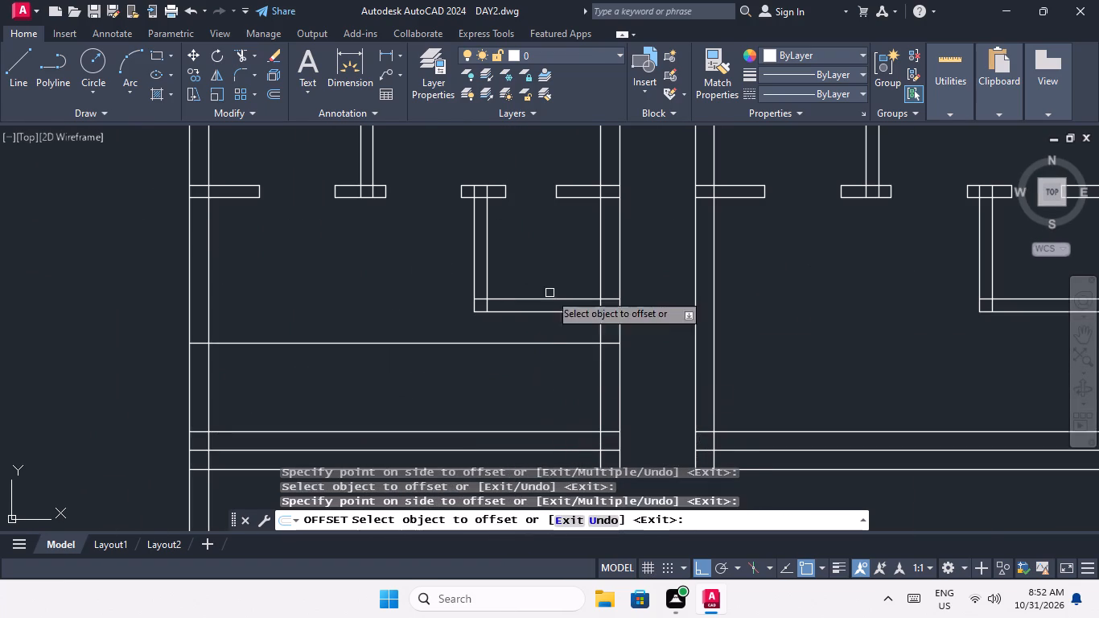
scroll(549, 293, down, 2)
scroll(661, 346, up, 2)
click(607, 352)
click(595, 287)
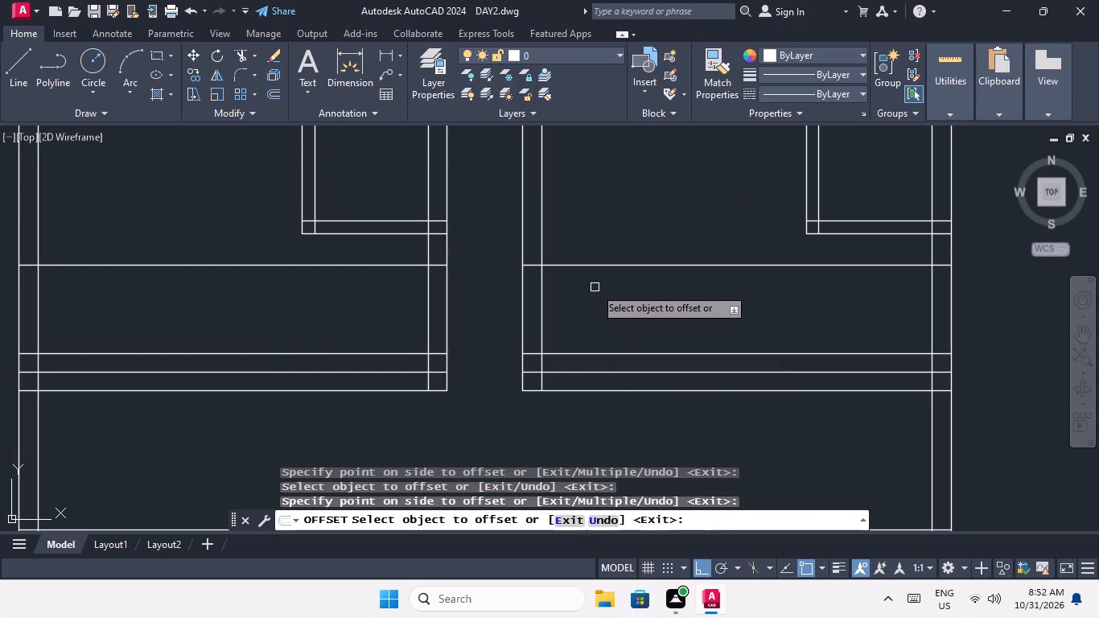
key(Escape)
key(Escape)
key(Escape)
Trim the door-edge lines inside the bottom-row right room and the corridor wall segment between them to open its doorway.
text(TR)
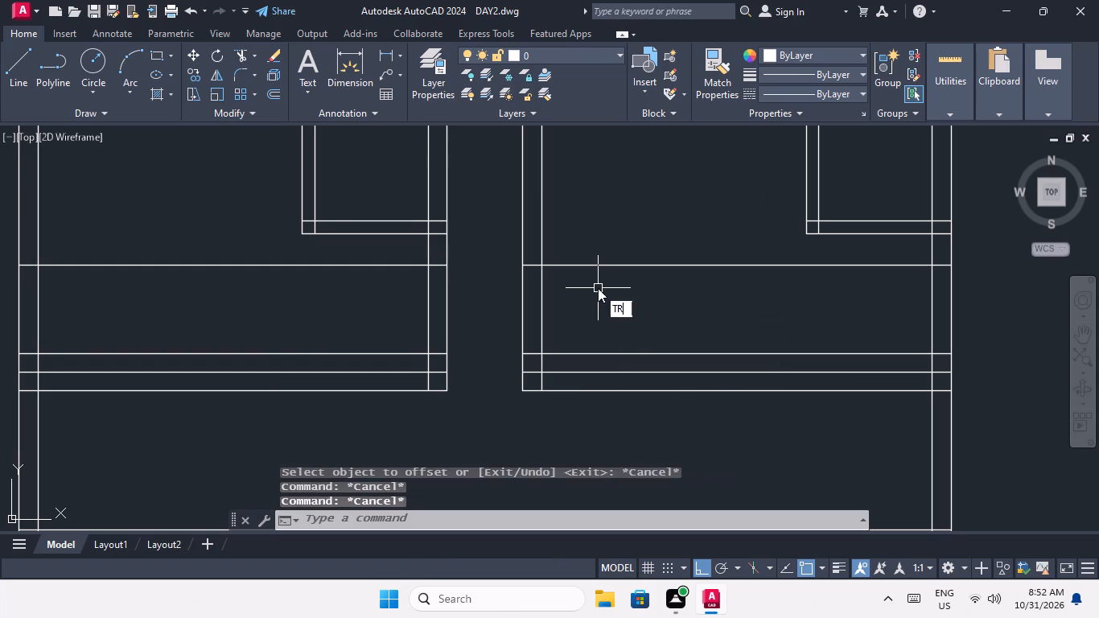
key(space)
key(space)
scroll(619, 321, up, 3)
middle_drag(619, 328, 610, 396)
scroll(610, 383, down, 1)
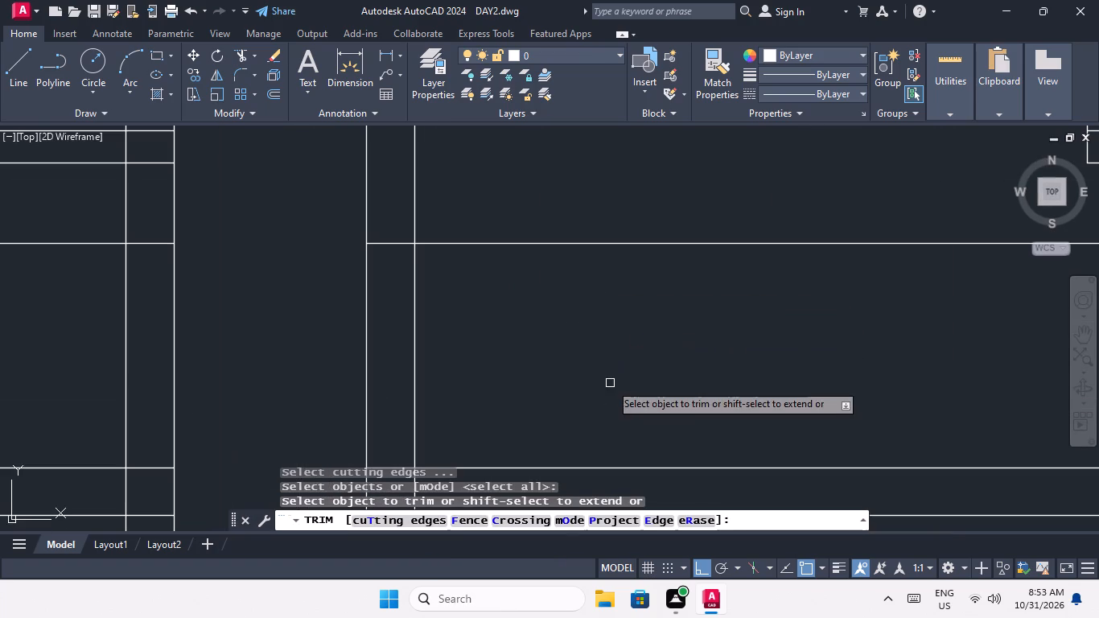
drag(628, 484, 621, 410)
click(582, 212)
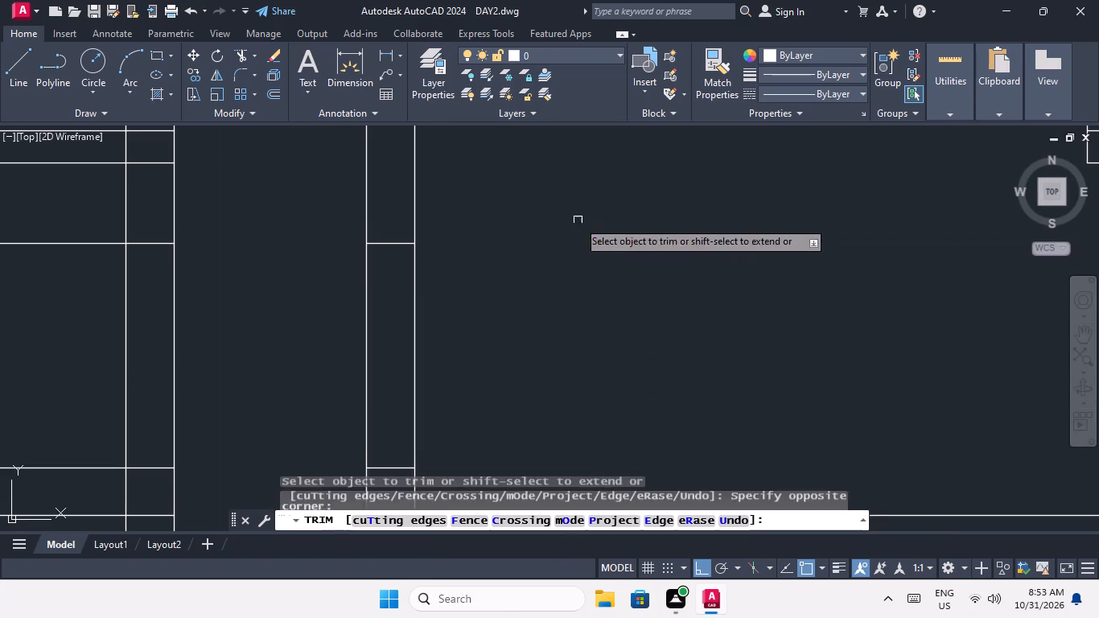
drag(499, 327, 471, 340)
click(335, 364)
Trim the door-edge lines inside the bottom-row left room and the corridor wall segment between them to open its doorway.
scroll(405, 281, down, 3)
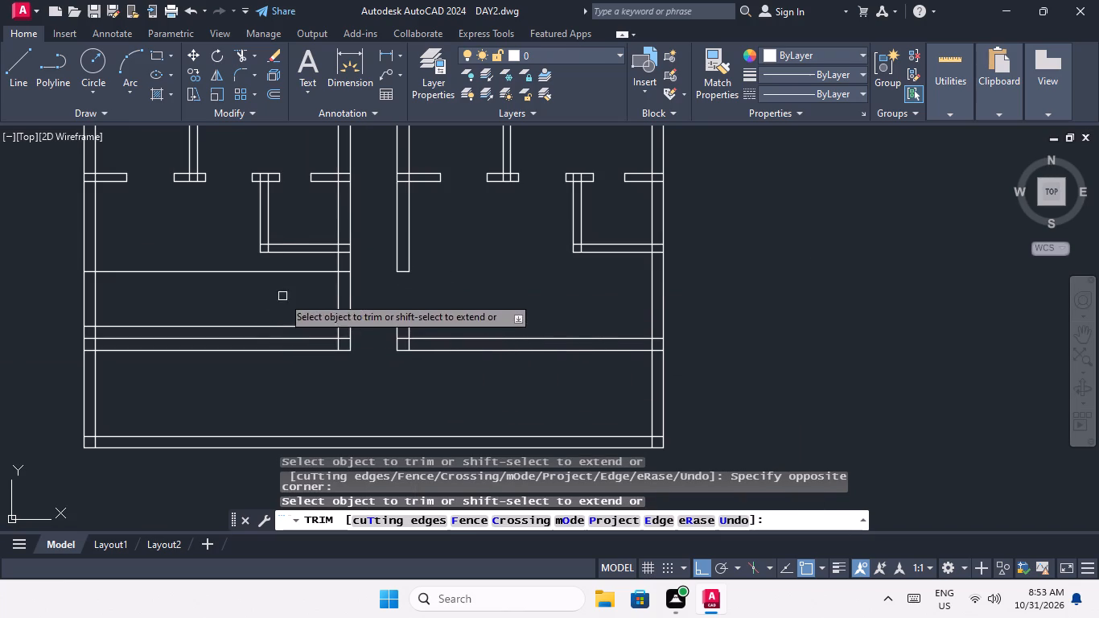
scroll(306, 282, up, 3)
scroll(344, 332, down, 1)
middle_drag(344, 331, 327, 258)
scroll(336, 353, up, 1)
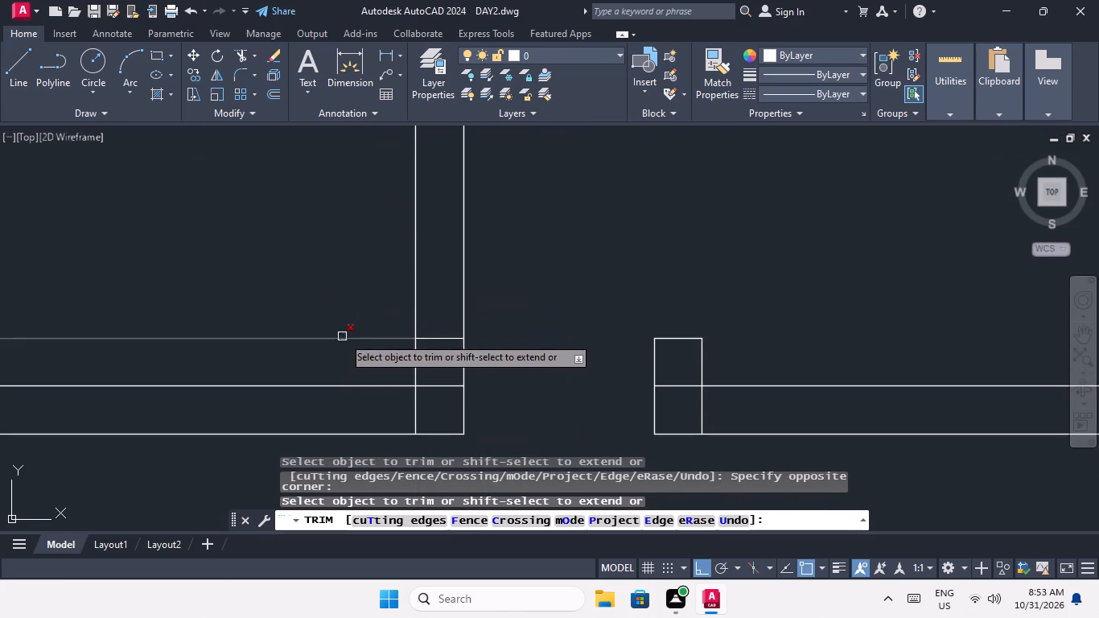
middle_drag(348, 354, 356, 391)
drag(356, 391, 342, 335)
click(307, 146)
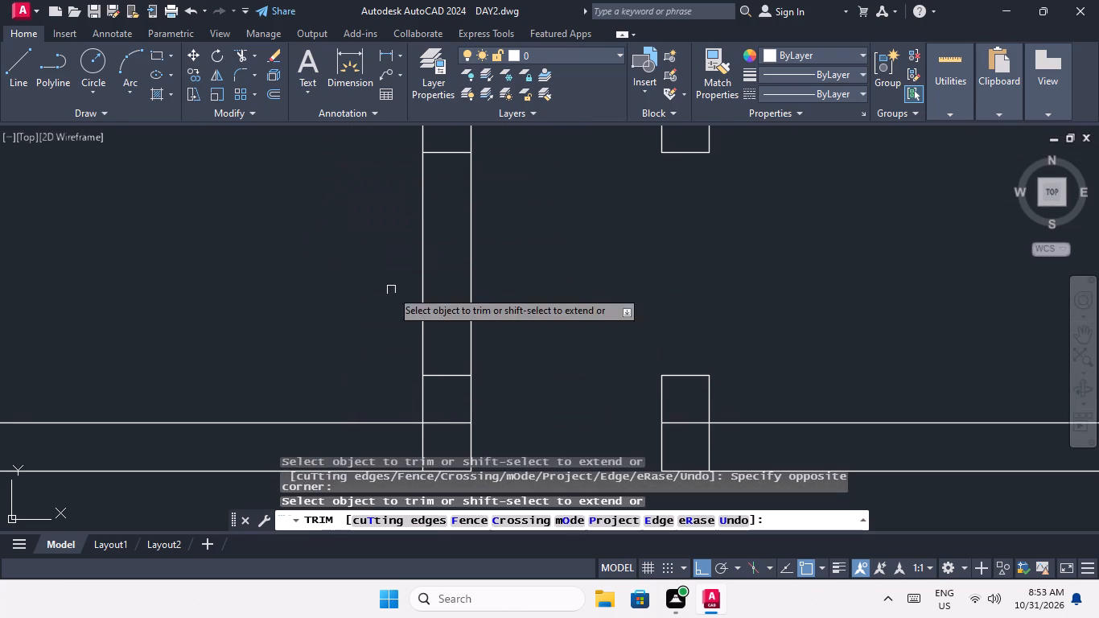
drag(502, 214, 430, 254)
click(360, 270)
Trim the door-edge lines inside the third-row right room and the corridor wall segment between them to open its doorway.
scroll(360, 271, down, 4)
middle_drag(362, 279, 373, 370)
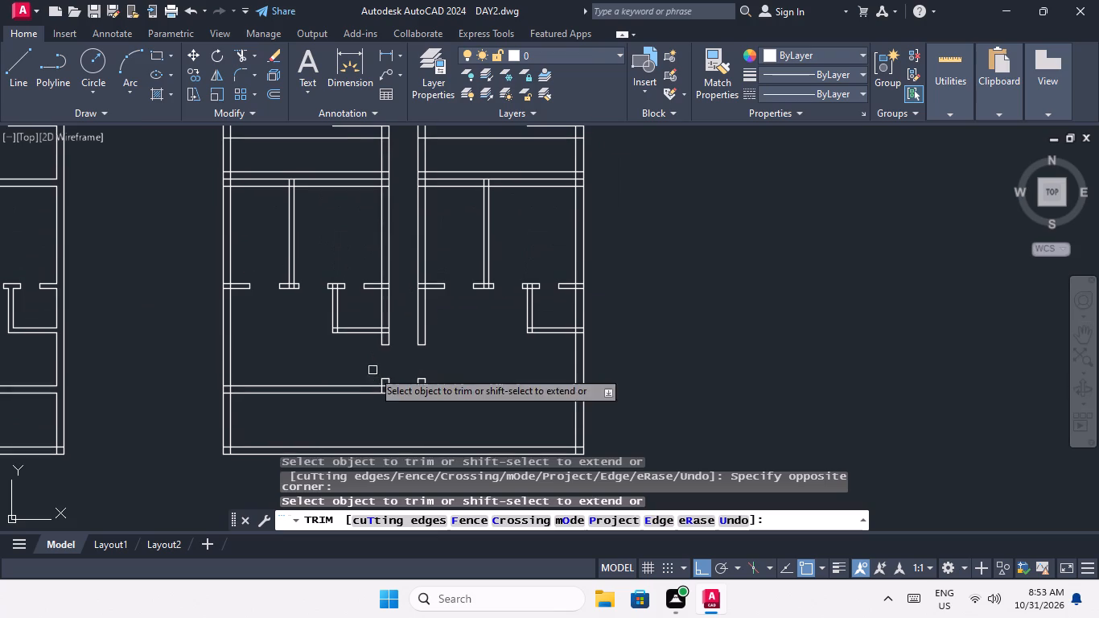
middle_drag(449, 319, 447, 459)
scroll(426, 293, up, 3)
middle_drag(434, 297, 492, 326)
scroll(484, 324, up, 3)
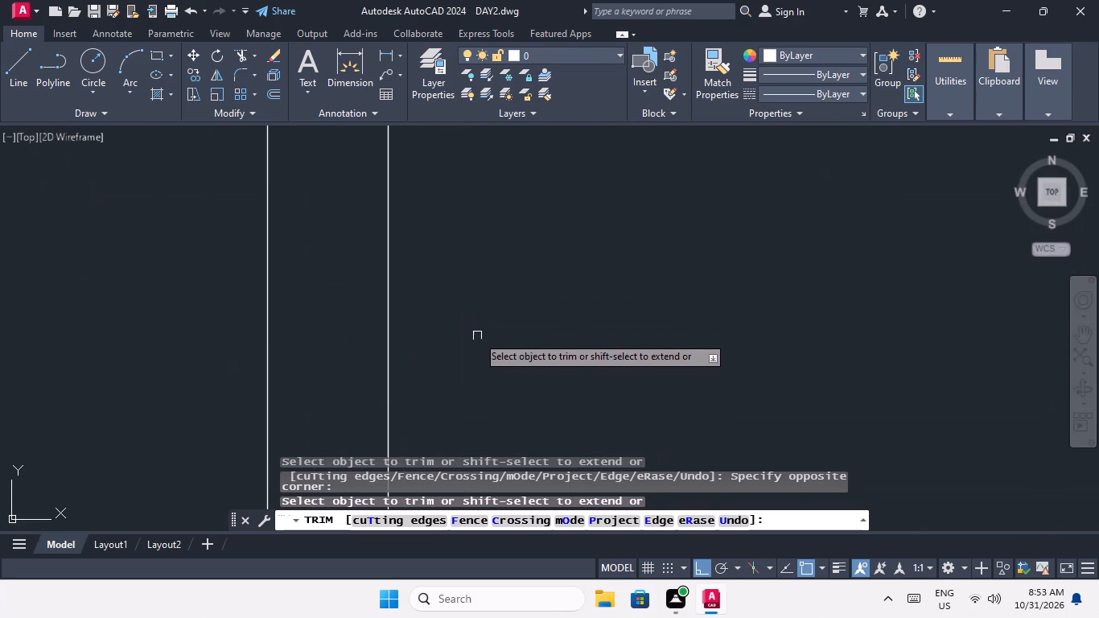
scroll(478, 334, down, 1)
middle_drag(480, 334, 543, 323)
scroll(531, 294, down, 1)
drag(614, 431, 600, 390)
click(578, 196)
drag(581, 255, 500, 303)
drag(402, 328, 416, 332)
Trim the door-edge lines inside the third-row left room and the corridor wall segment between them to open its doorway.
scroll(495, 282, down, 3)
middle_drag(497, 284, 525, 344)
scroll(456, 356, up, 4)
middle_drag(437, 337, 479, 335)
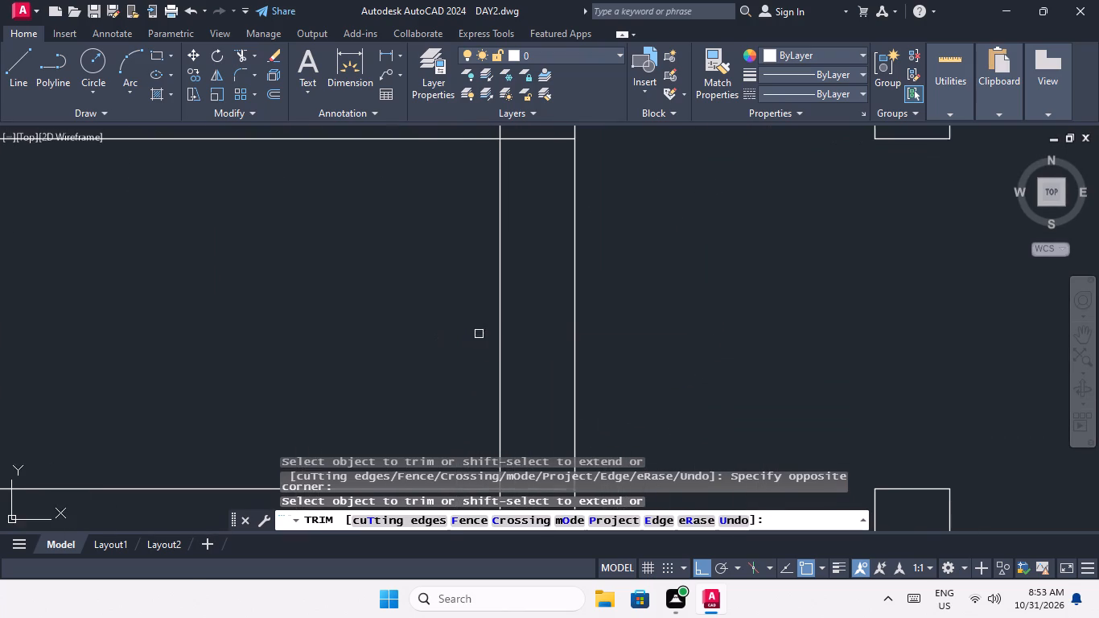
scroll(467, 318, down, 2)
drag(454, 394, 441, 365)
click(419, 236)
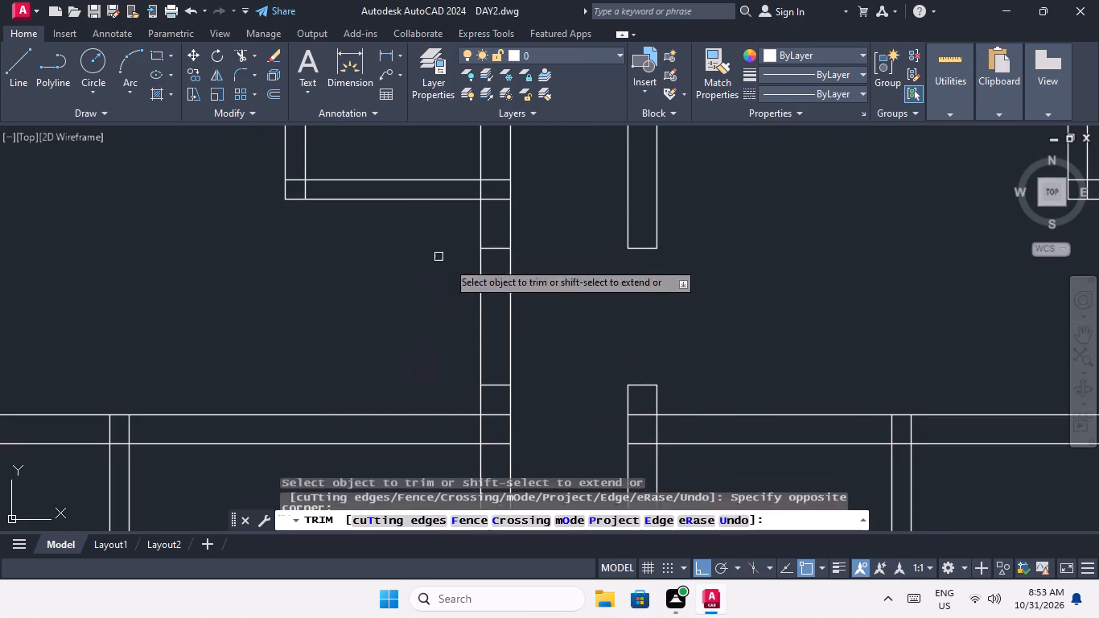
drag(536, 276, 442, 321)
click(411, 336)
Trim the door-edge lines inside the second-row right room and the corridor wall segment between them to open its doorway.
scroll(438, 282, down, 3)
middle_drag(435, 289, 439, 393)
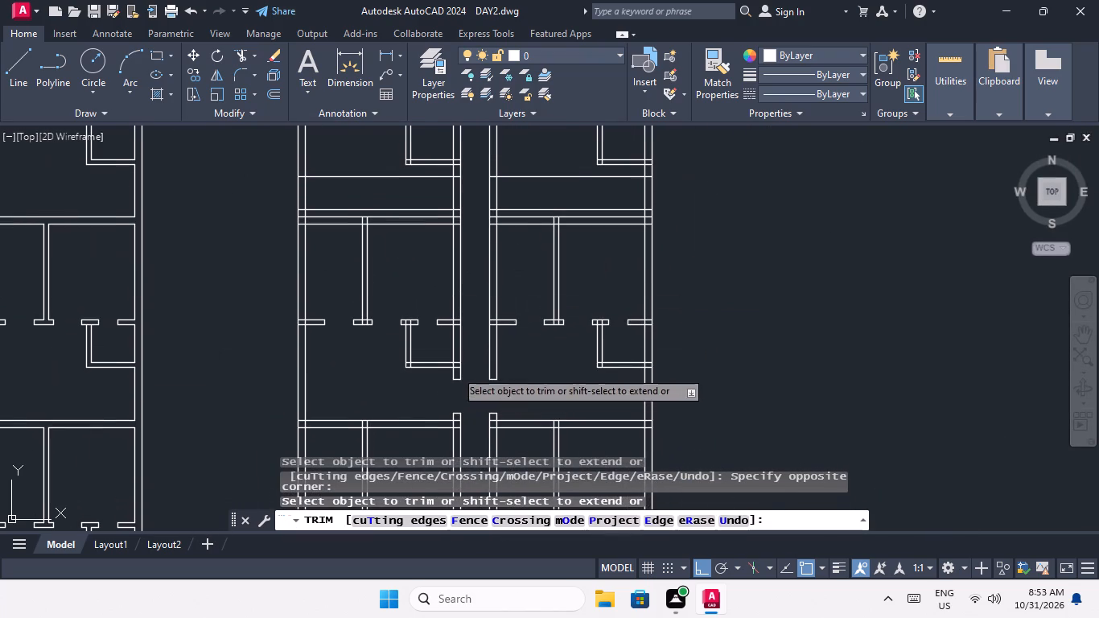
middle_drag(524, 371, 517, 484)
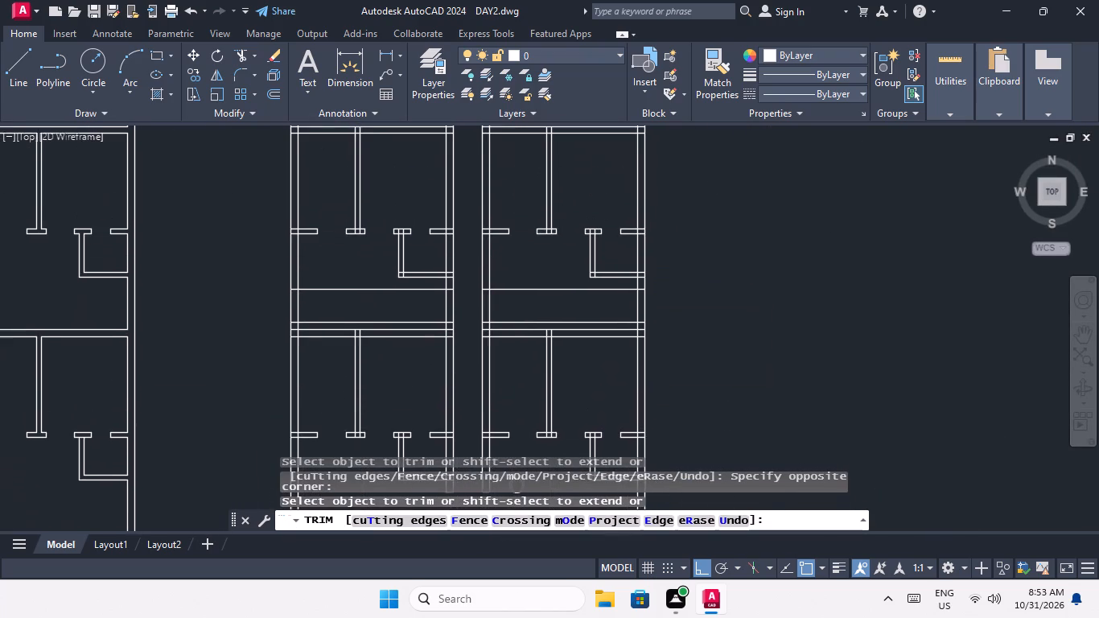
middle_drag(517, 484, 516, 484)
scroll(486, 292, up, 5)
middle_drag(517, 315, 546, 254)
scroll(543, 214, down, 2)
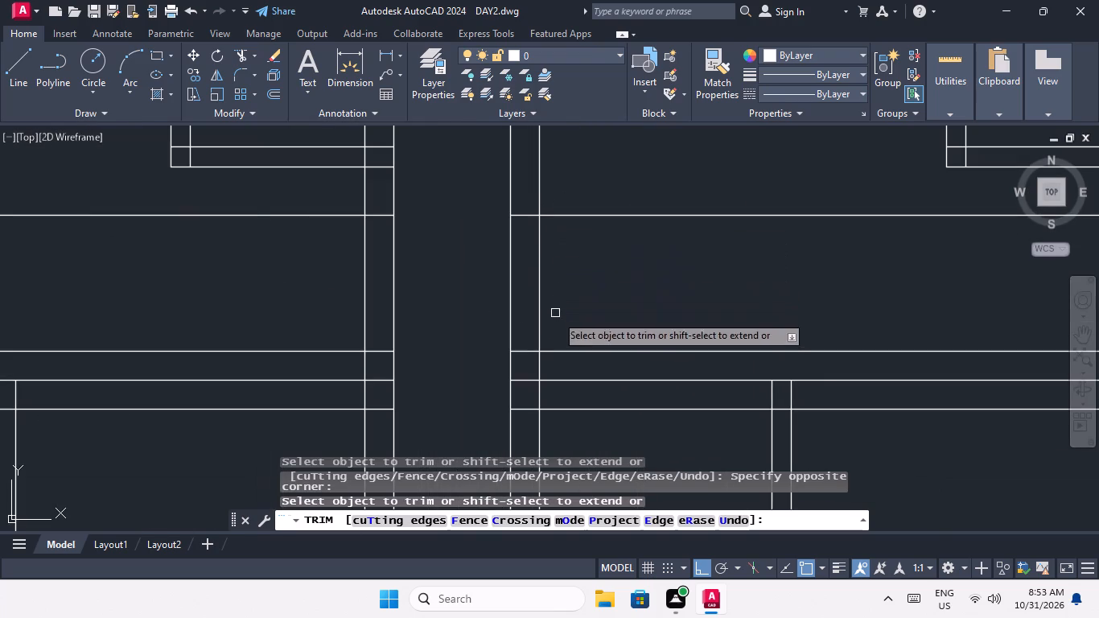
drag(590, 365, 587, 348)
drag(571, 196, 571, 207)
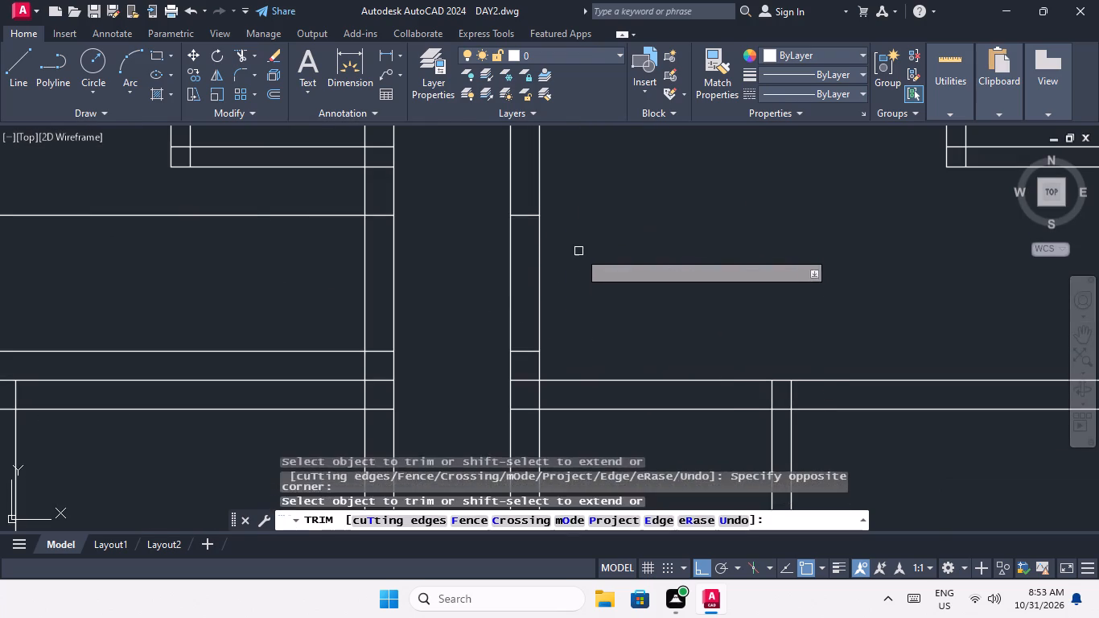
drag(578, 251, 534, 278)
click(492, 303)
Trim the door-edge lines inside the second-row left room and the corridor wall segment between them to open its doorway.
drag(325, 357, 309, 315)
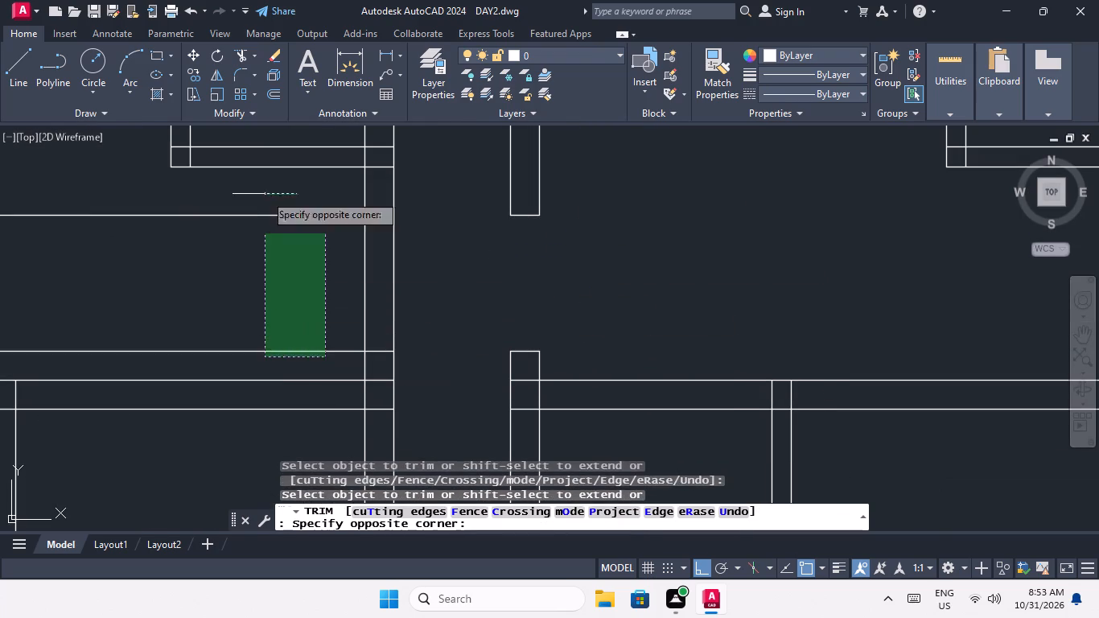
click(265, 190)
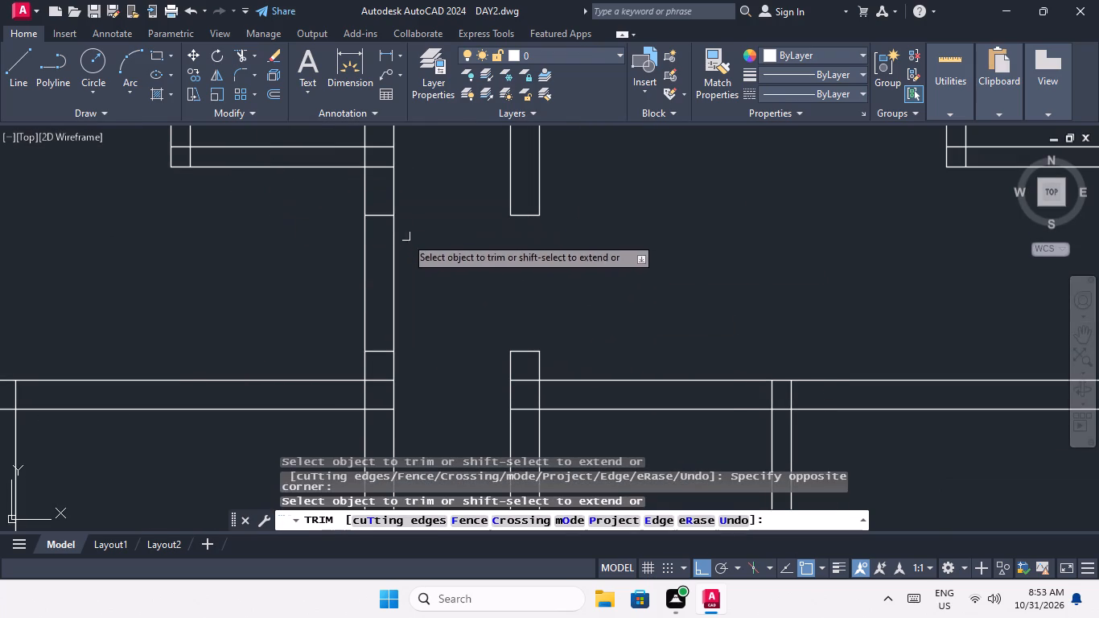
drag(404, 236, 353, 270)
click(339, 276)
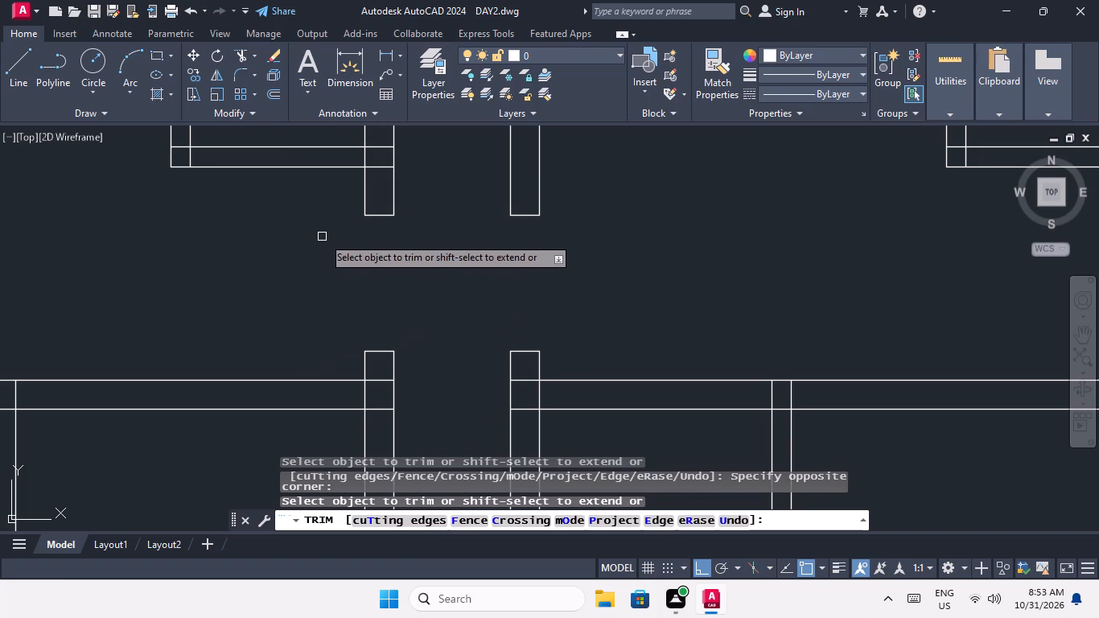
Trim the door-edge lines inside the top-row right room and the corridor wall segment between them to open its doorway.
scroll(347, 203, down, 2)
middle_drag(351, 214, 361, 340)
middle_drag(376, 326, 372, 421)
middle_drag(369, 248, 368, 474)
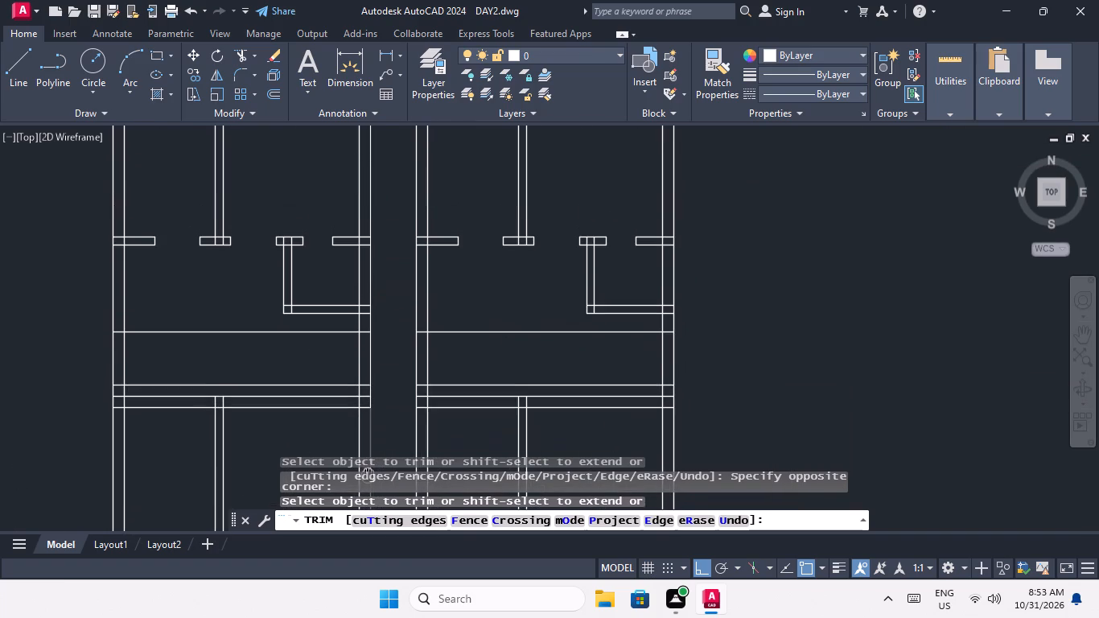
middle_drag(368, 474, 368, 475)
scroll(434, 372, up, 5)
middle_drag(445, 374, 471, 372)
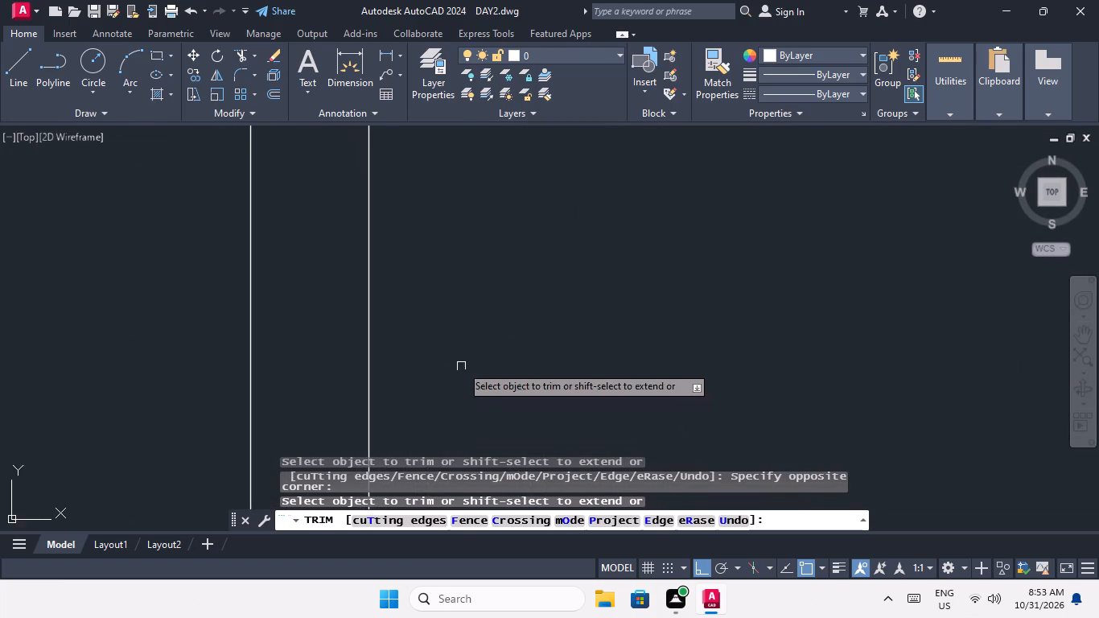
scroll(461, 364, down, 2)
drag(487, 438, 484, 418)
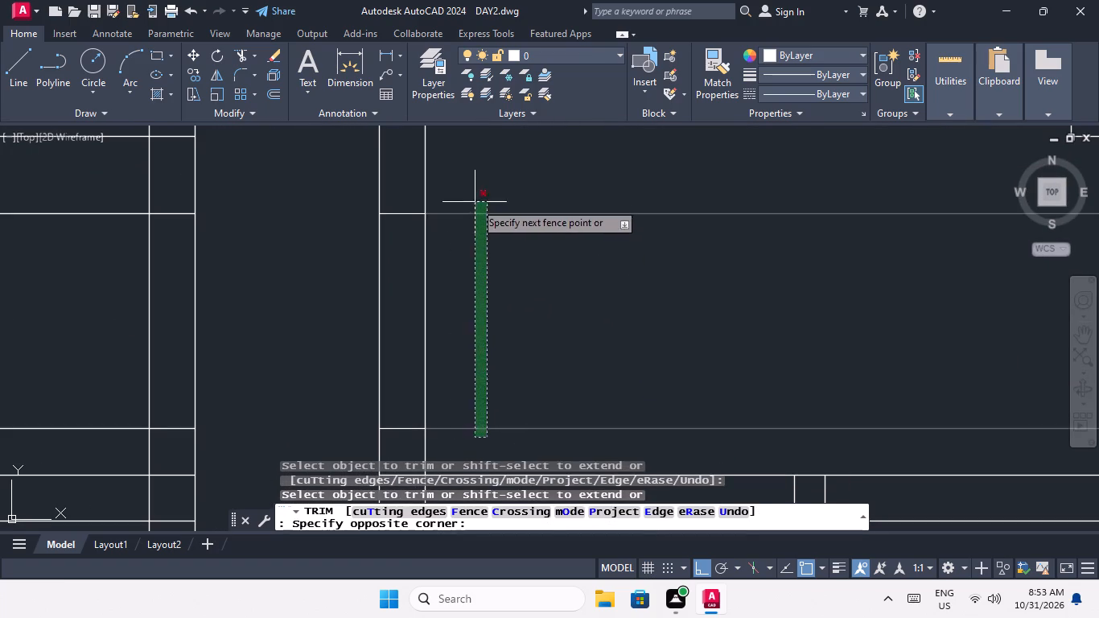
click(475, 202)
drag(475, 274, 433, 296)
click(365, 314)
Trim the door-edge lines inside the top-row left room and the corridor wall segment between them to open its doorway, and end the trim.
scroll(382, 289, down, 2)
middle_drag(383, 290, 511, 289)
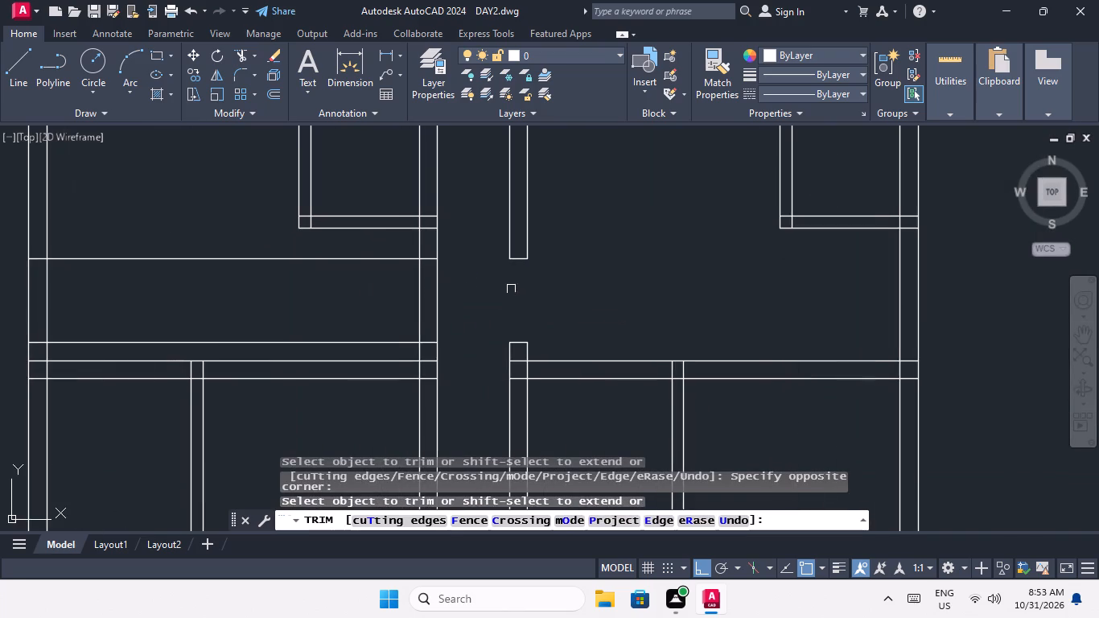
scroll(389, 310, up, 2)
middle_drag(374, 286, 364, 299)
drag(405, 435, 377, 366)
click(351, 202)
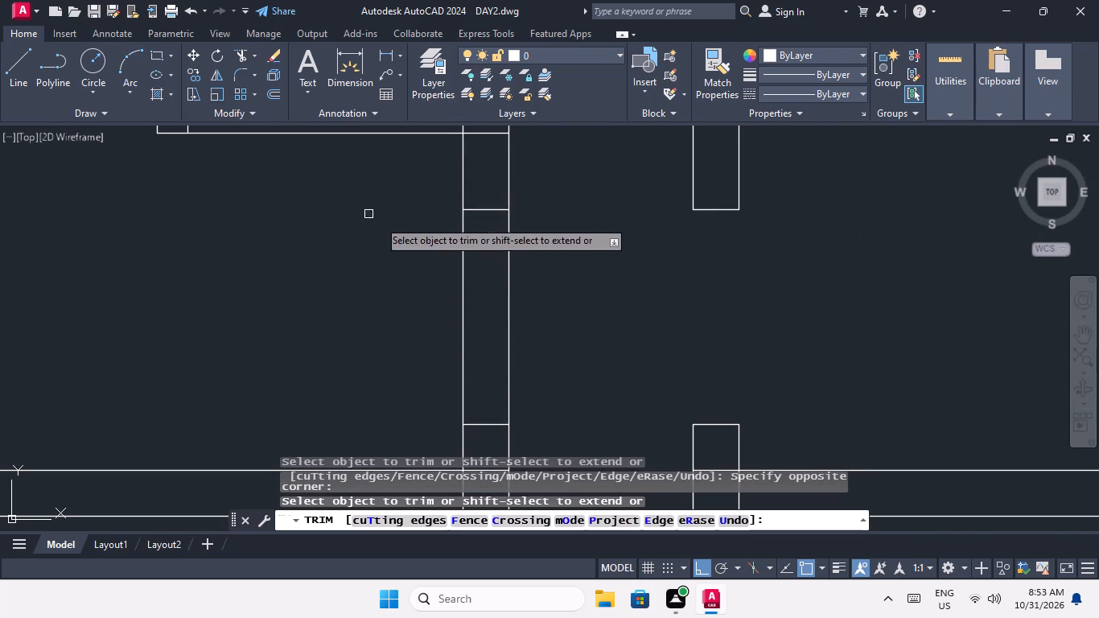
drag(619, 262, 549, 299)
click(378, 324)
scroll(379, 207, down, 3)
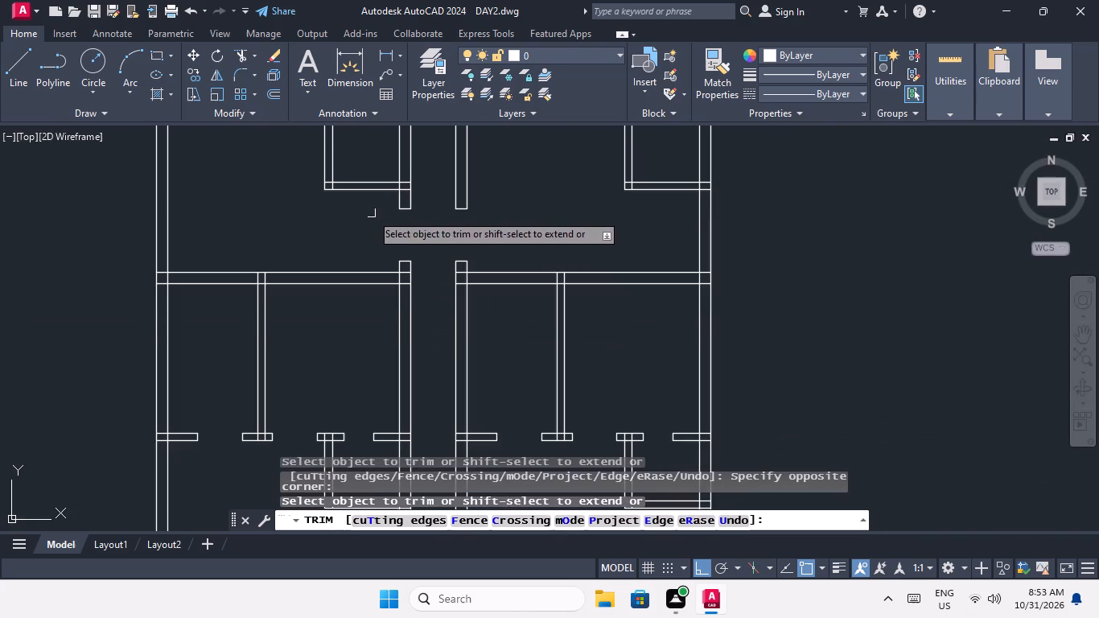
middle_drag(367, 235, 358, 297)
scroll(358, 266, down, 1)
middle_drag(348, 312, 328, 385)
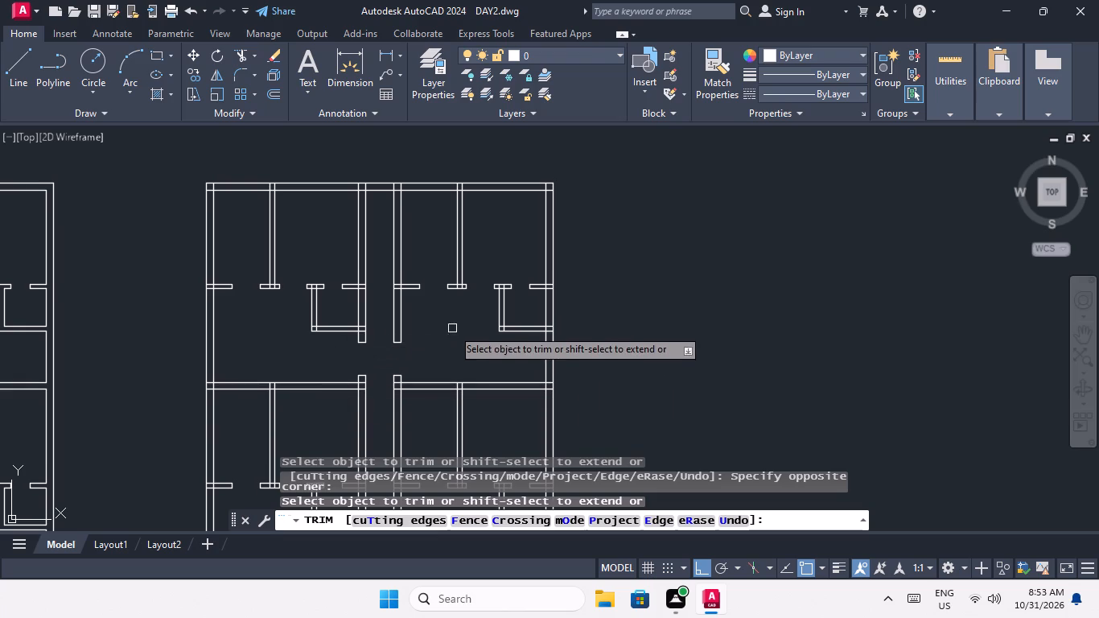
middle_drag(459, 336, 457, 293)
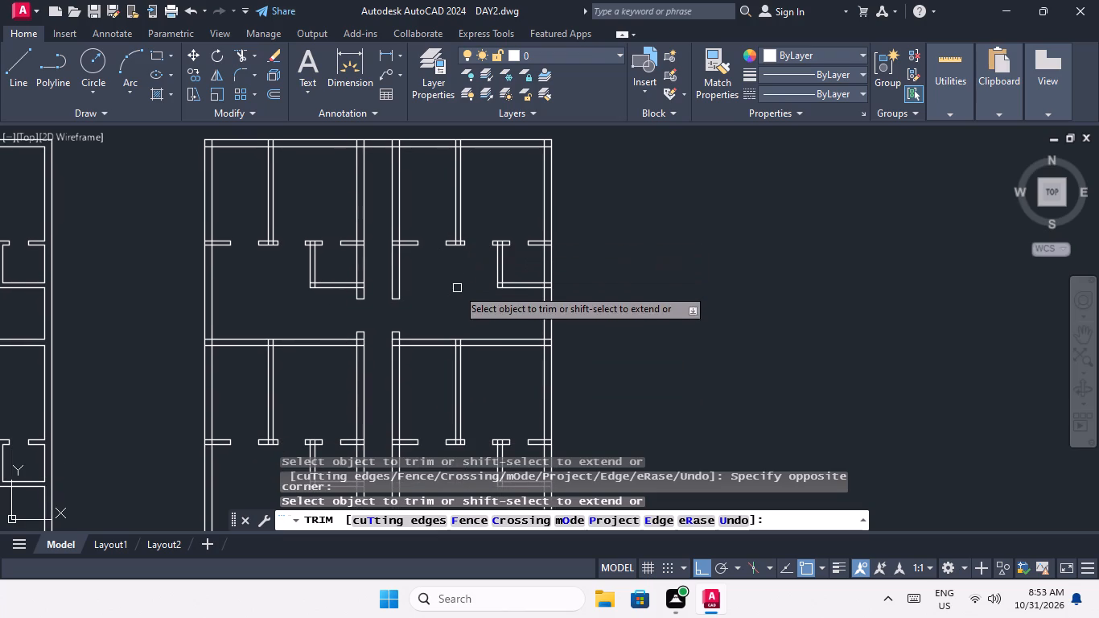
key(Escape)
key(Escape)
key(Escape)
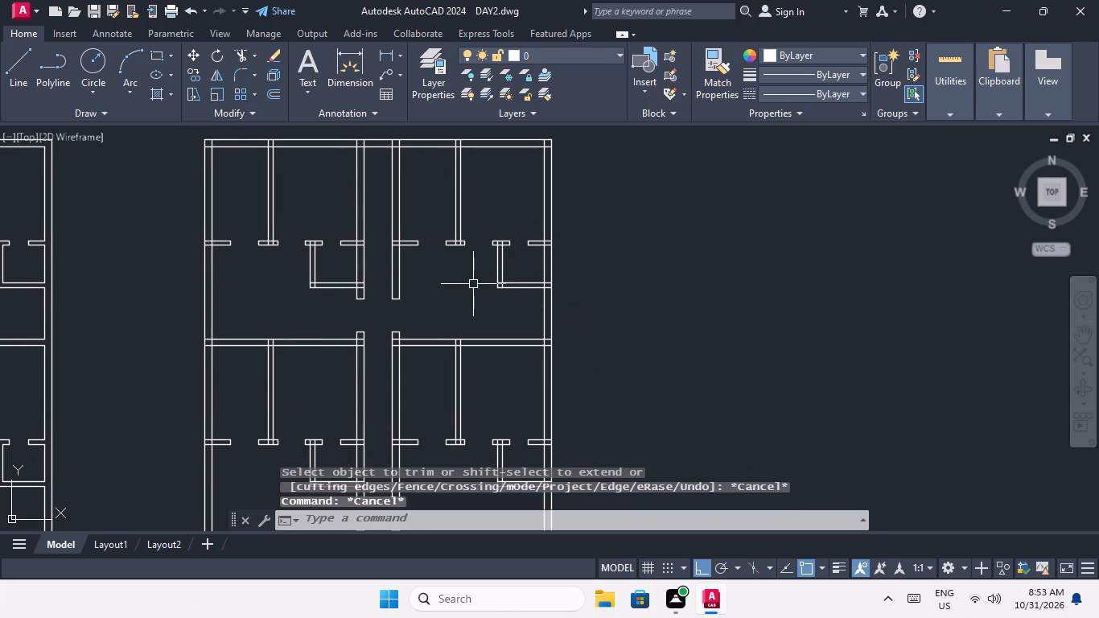
key(Escape)
key(Escape)
key(Escape)
Restart Trim with all objects as cutting edges and trim the overlapping inner wall lines at the plan's top-left outer corner.
key(t)
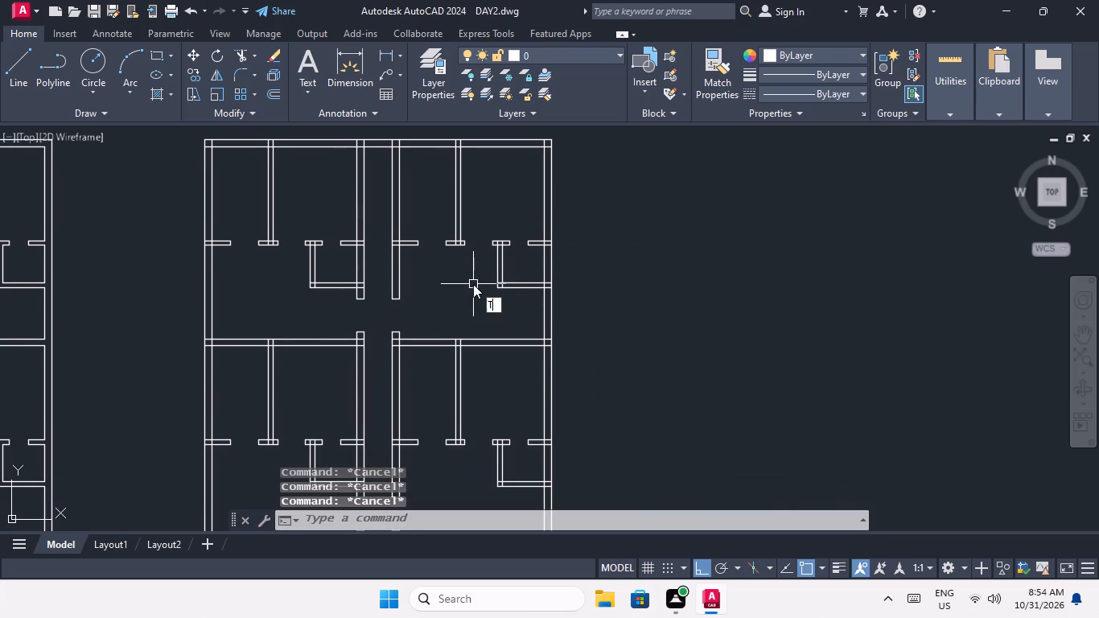
key(r)
key(space)
key(space)
scroll(216, 142, up, 2)
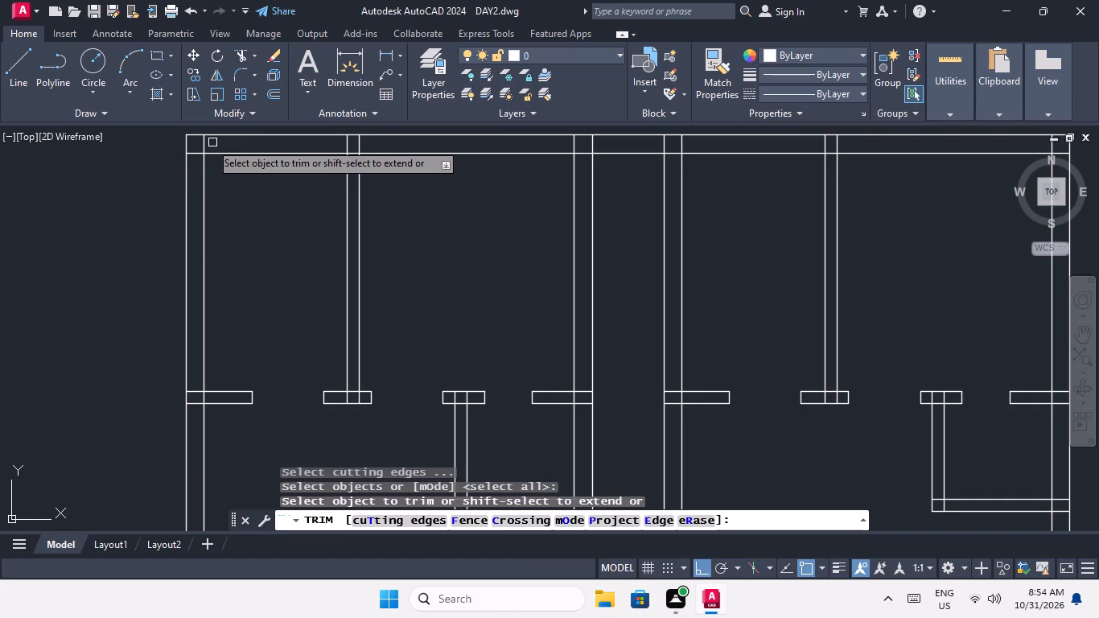
middle_drag(180, 169, 185, 269)
scroll(210, 246, up, 3)
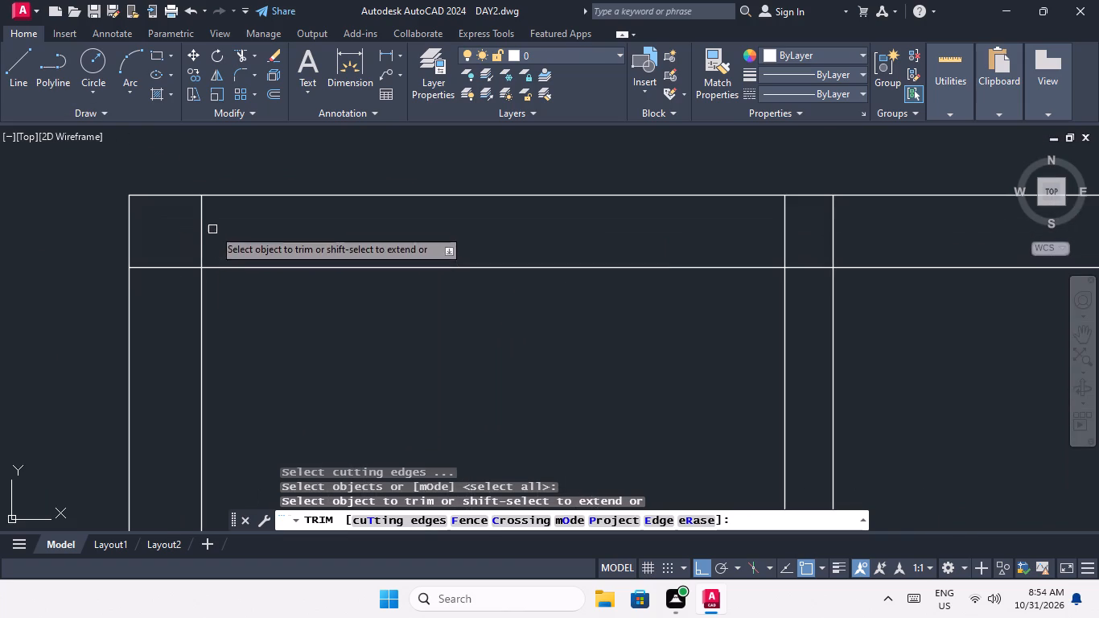
click(213, 226)
click(179, 235)
drag(185, 290, 169, 262)
click(162, 239)
Trim the overlapping lines where the top-row left room's partition meets the top outer wall.
scroll(162, 239, down, 3)
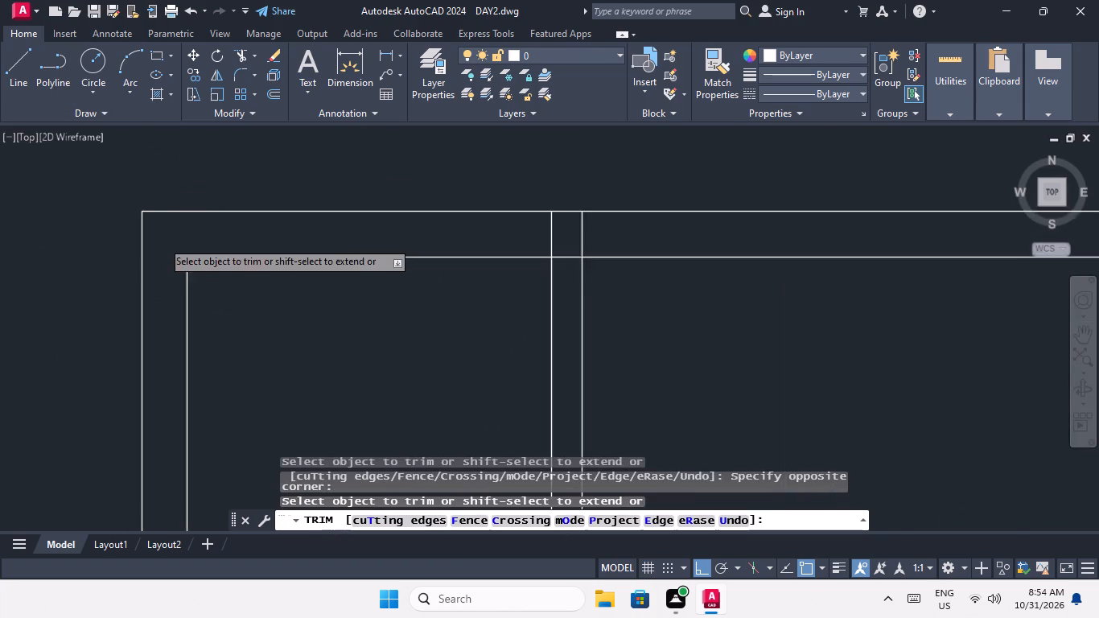
scroll(323, 238, up, 4)
drag(376, 223, 315, 245)
click(208, 233)
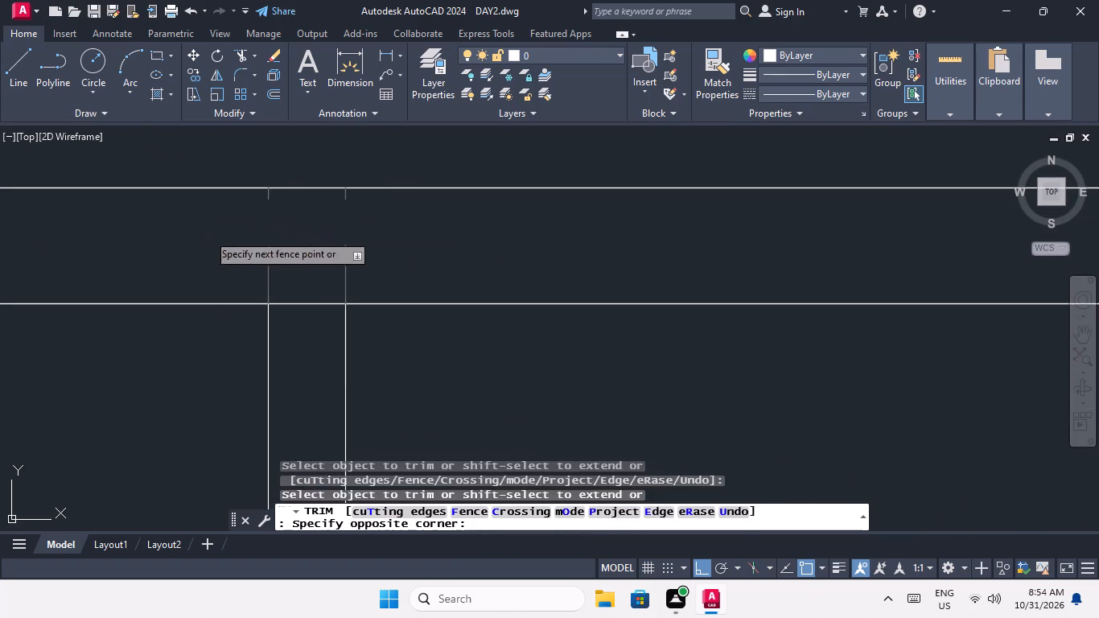
drag(303, 323, 293, 295)
click(284, 257)
Trim the overlapping lines where both corridor walls meet the top outer wall.
scroll(285, 257, down, 5)
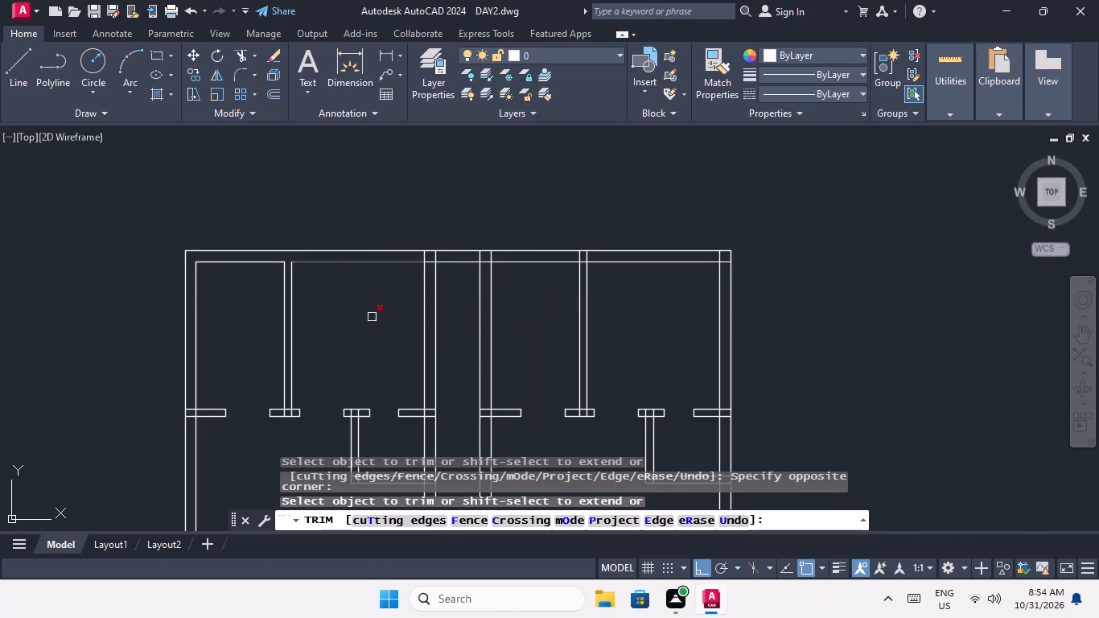
scroll(438, 286, up, 3)
middle_drag(462, 311, 473, 384)
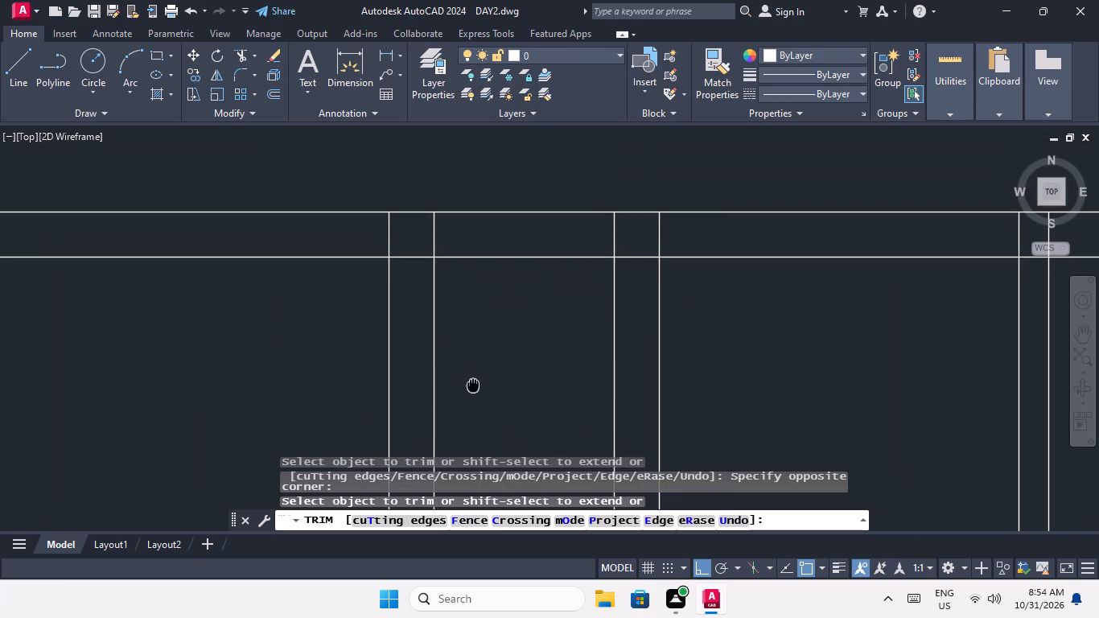
scroll(680, 233, up, 1)
drag(681, 227, 608, 237)
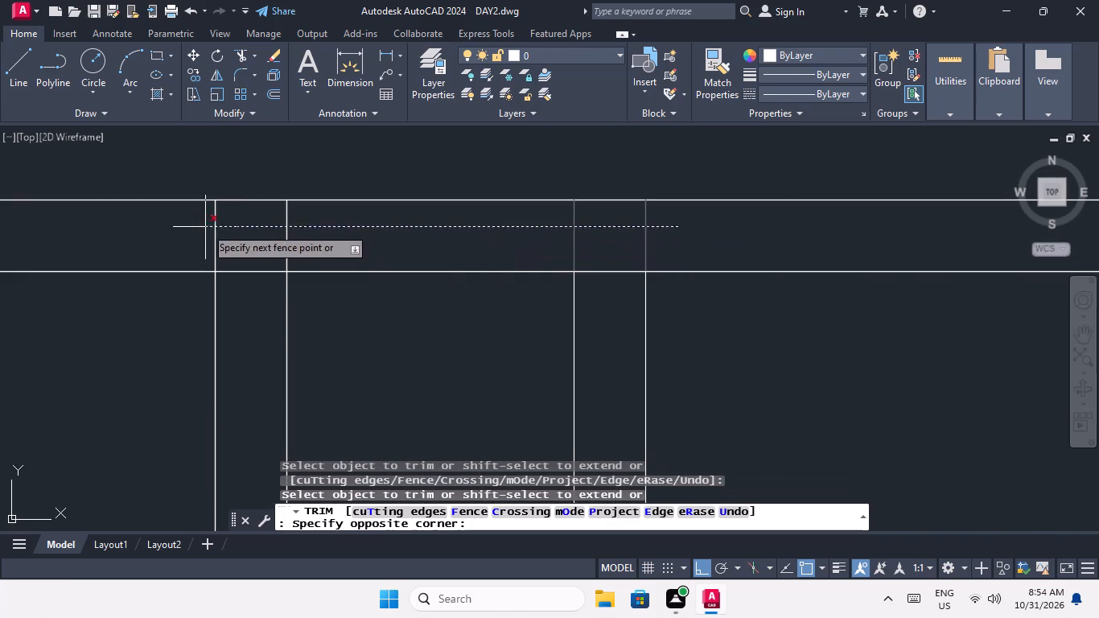
click(171, 235)
drag(261, 309, 253, 278)
click(239, 224)
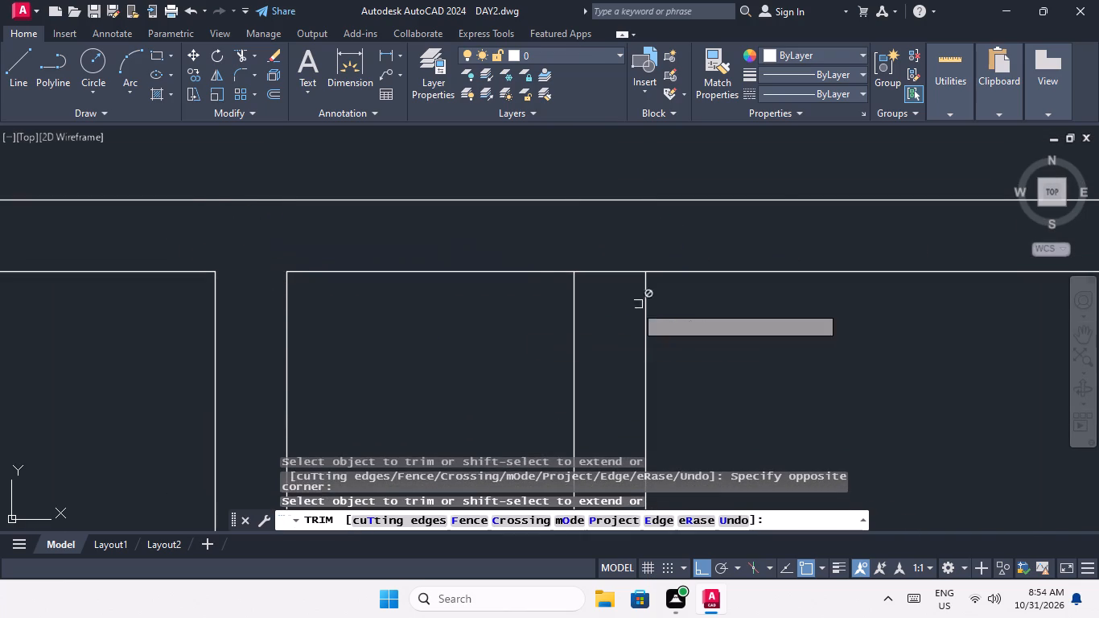
click(635, 307)
click(611, 257)
Trim the overlapping lines where the top-row right room's partition meets the top outer wall.
scroll(613, 233, down, 3)
middle_drag(669, 305, 663, 303)
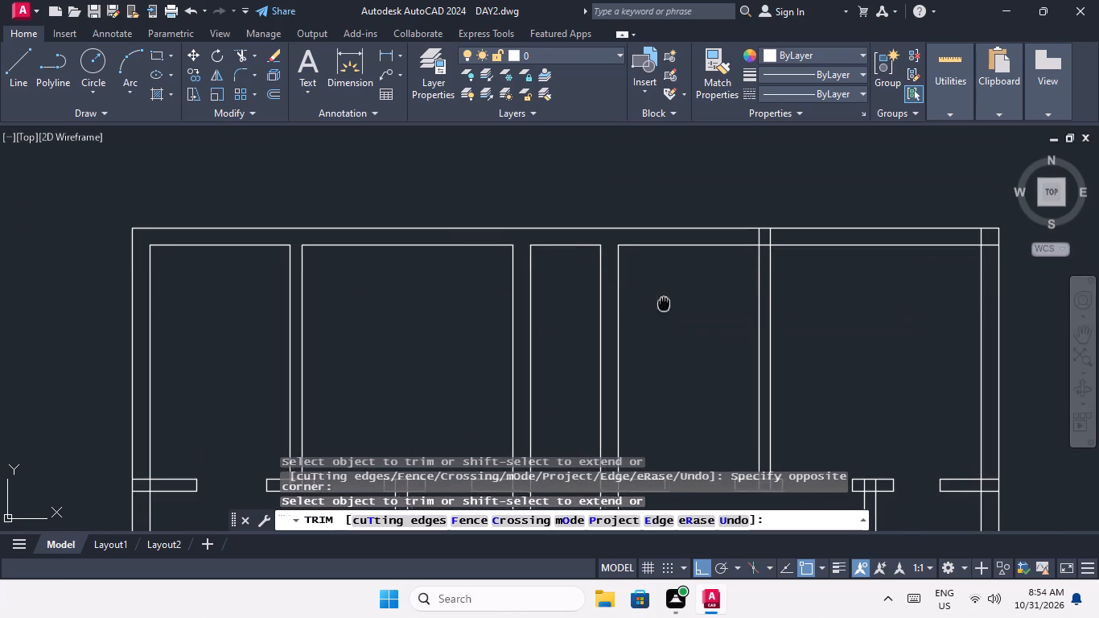
middle_drag(663, 303, 401, 326)
scroll(491, 258, up, 3)
drag(575, 239, 500, 257)
click(467, 259)
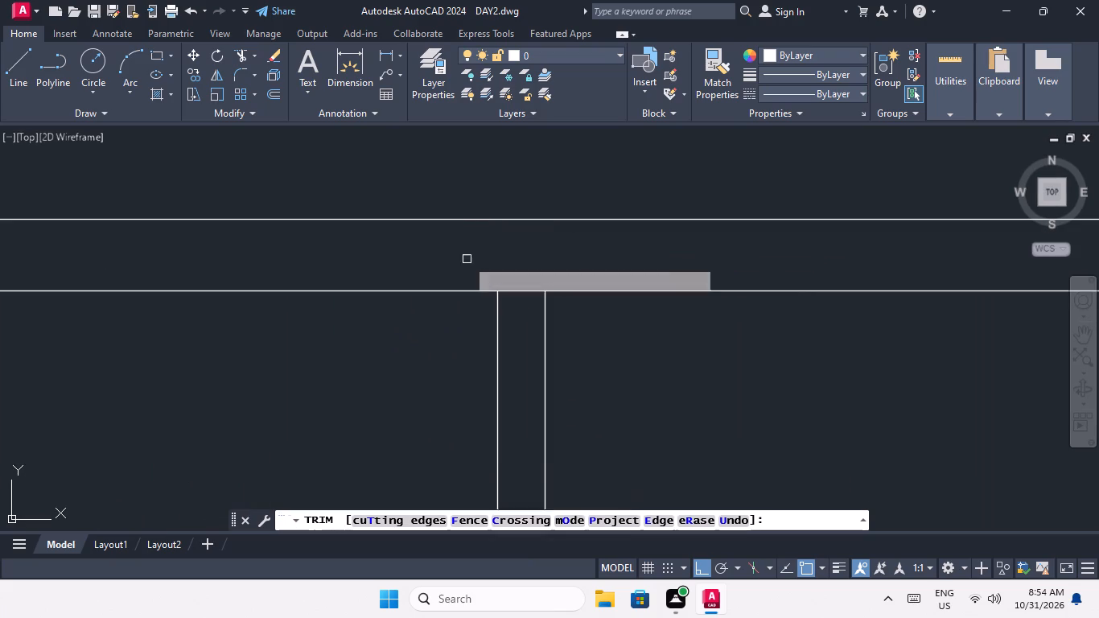
drag(521, 313, 518, 302)
click(504, 260)
Trim the overlapping inner wall lines at the plan's top-right outer corner.
scroll(504, 260, down, 3)
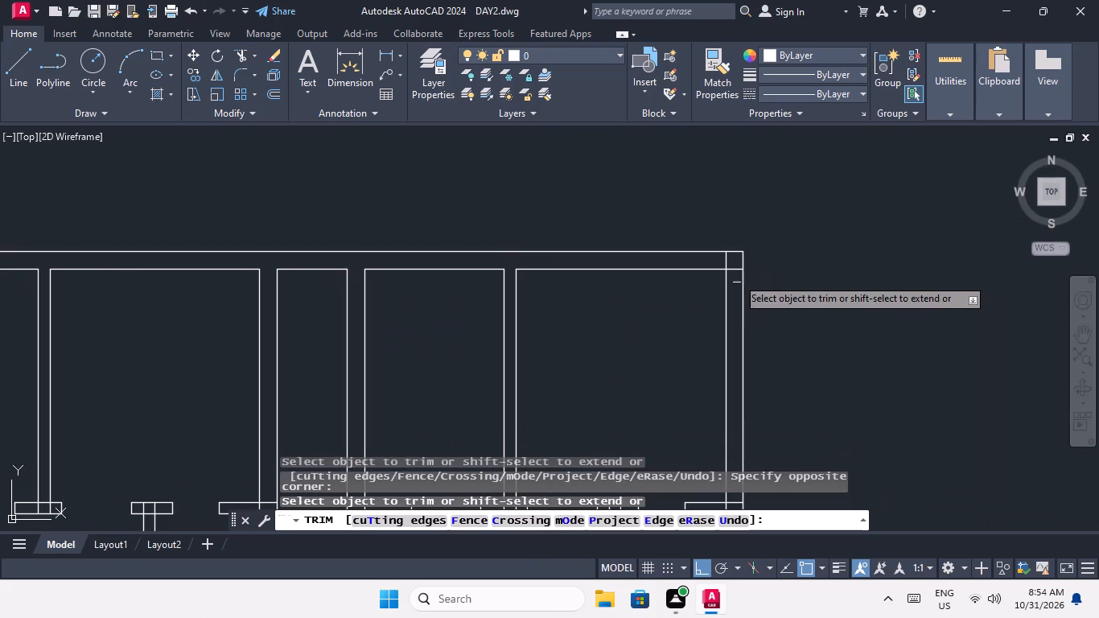
scroll(722, 258, up, 3)
drag(774, 257, 673, 255)
click(669, 255)
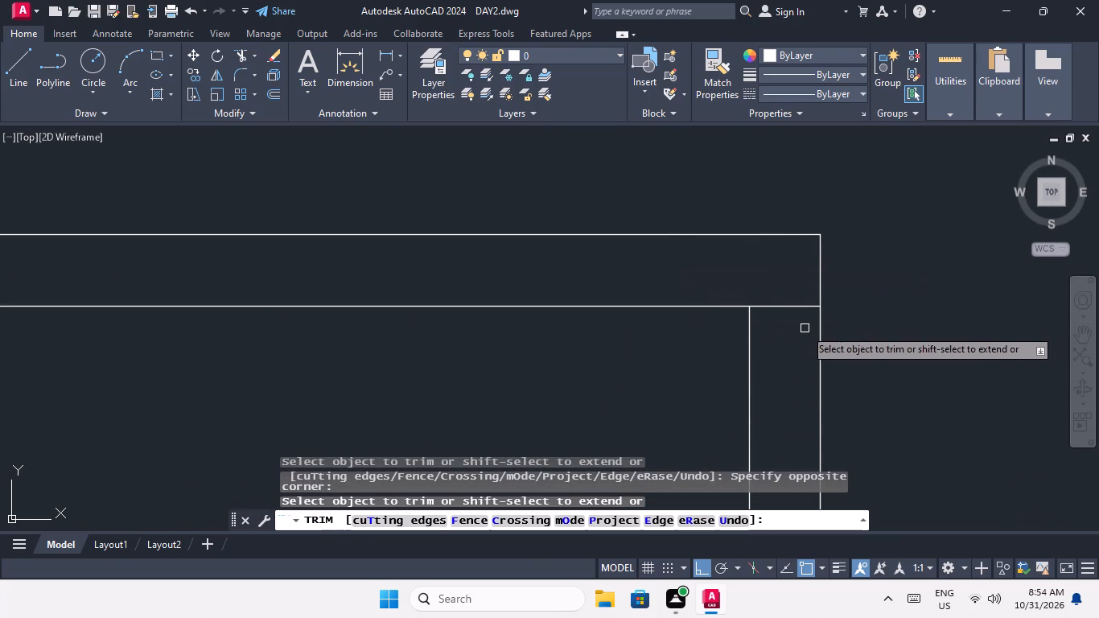
click(778, 329)
click(767, 272)
scroll(761, 274, down, 4)
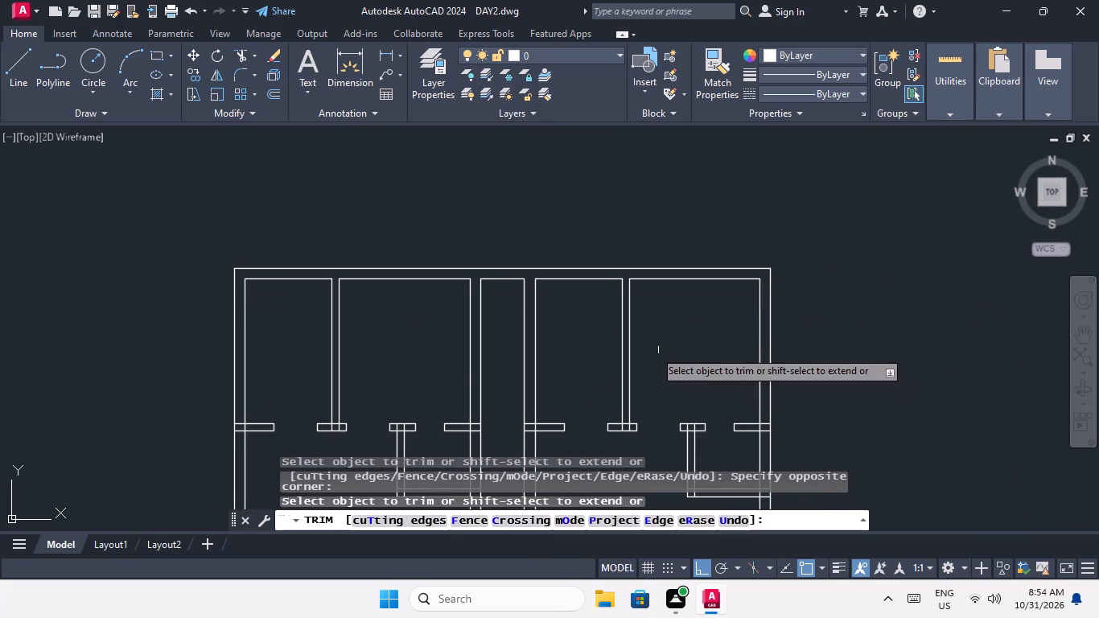
Trim the overlapping lines where the top-row left room's short door wall meets the left outer wall.
middle_drag(659, 343, 656, 189)
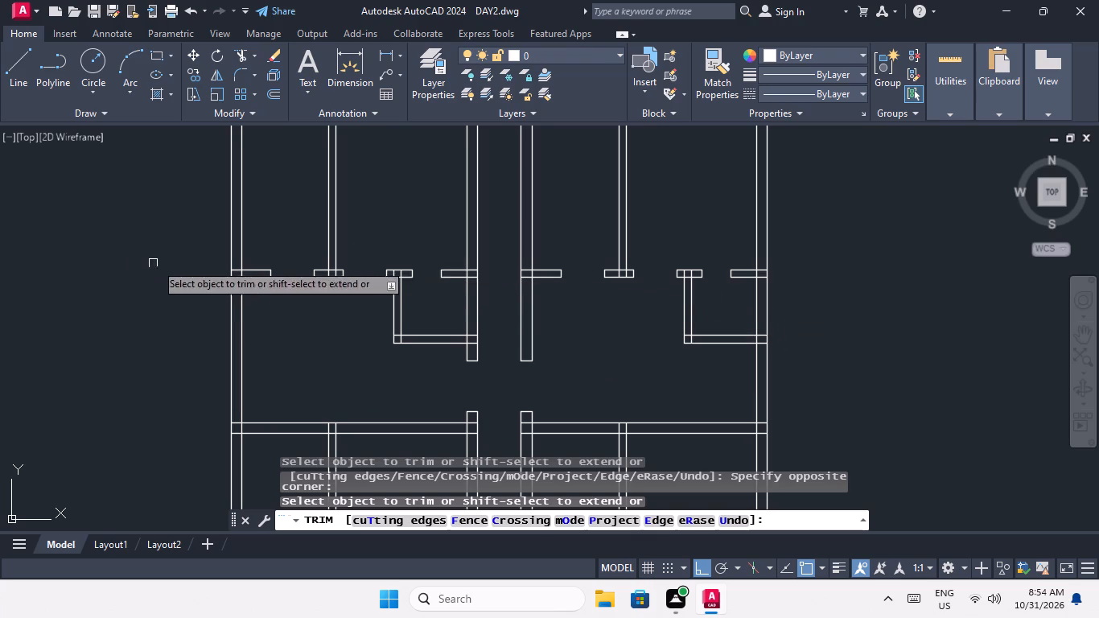
scroll(245, 268, up, 6)
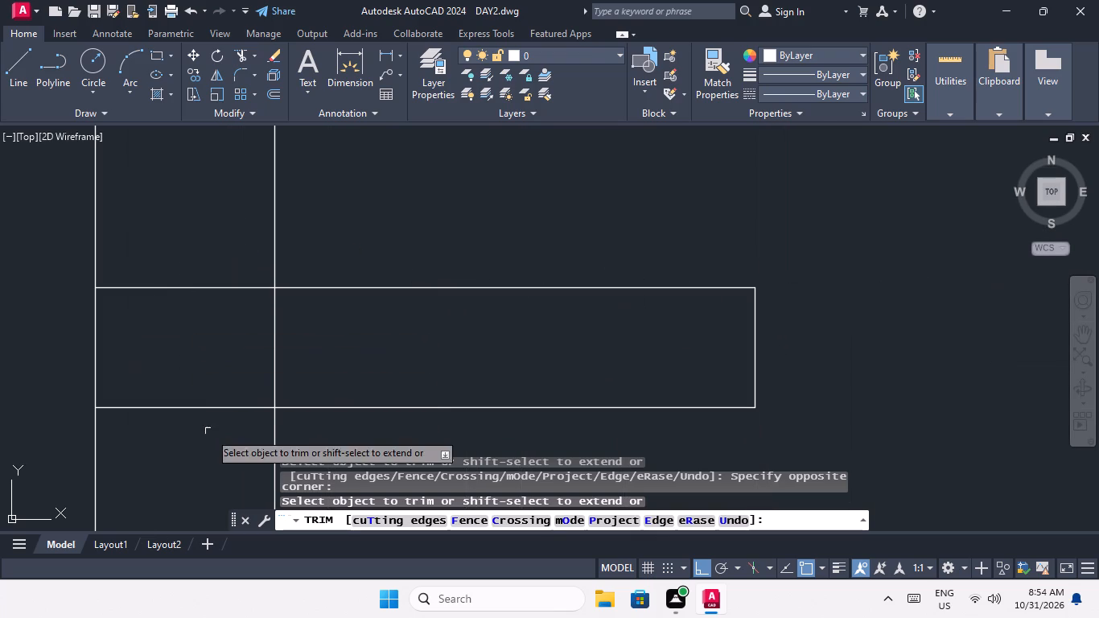
drag(216, 434, 213, 410)
drag(179, 265, 179, 272)
drag(306, 325, 244, 346)
click(219, 349)
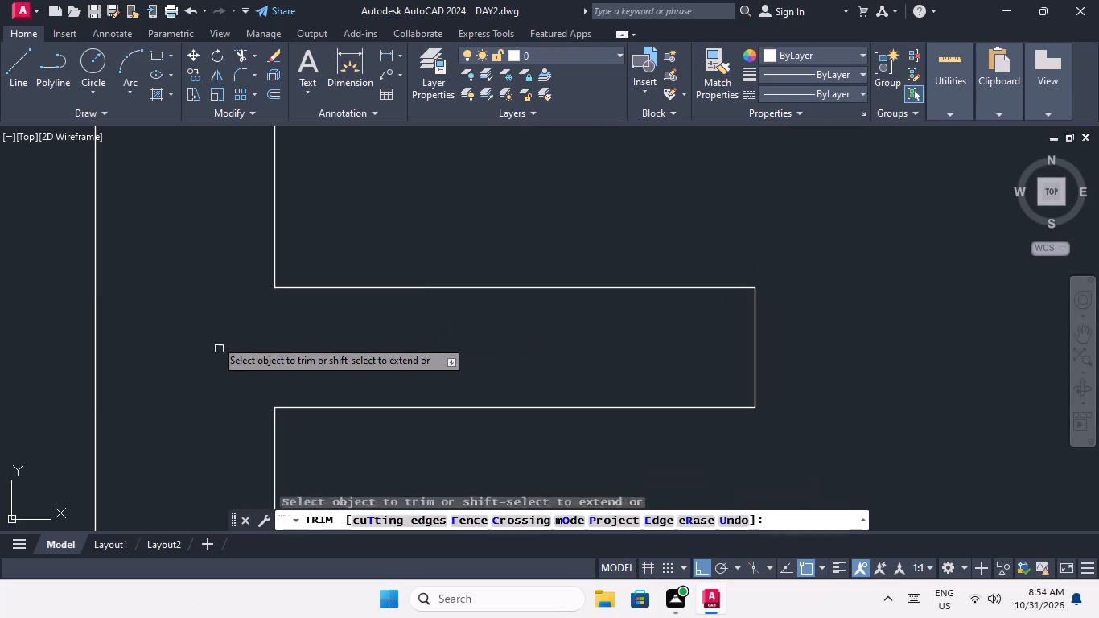
Trim the overlapping lines where the top row's left-half partition meets its short door wall.
scroll(208, 313, down, 4)
scroll(475, 318, up, 3)
drag(413, 308, 347, 336)
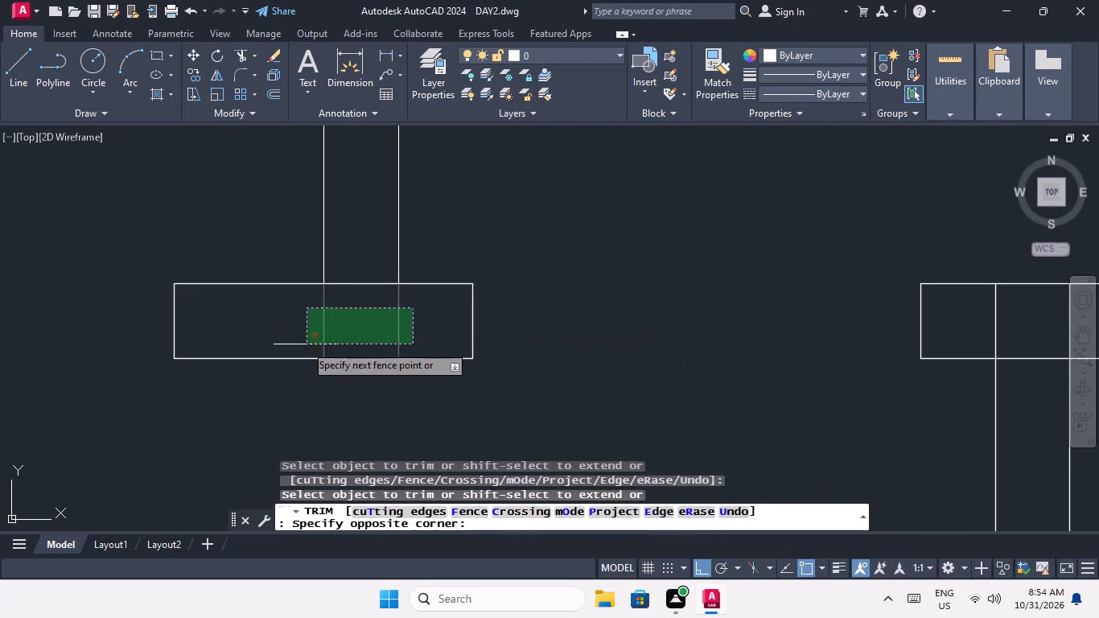
click(303, 344)
click(364, 312)
click(352, 261)
Trim the overlapping lines where the left-half small room's side wall meets the short door wall above it.
scroll(357, 278, down, 5)
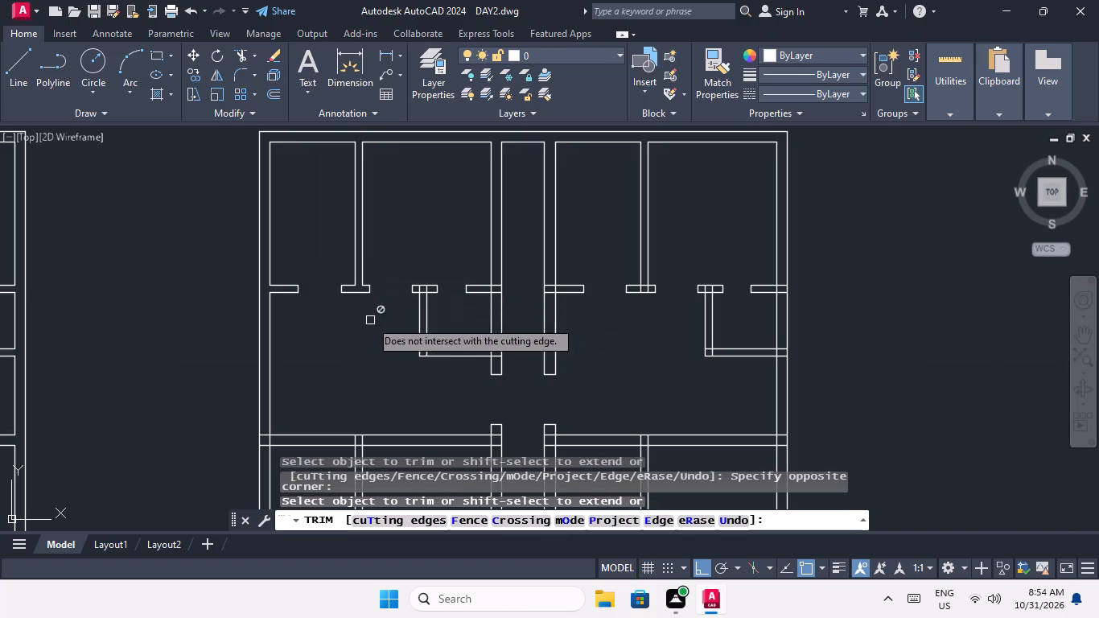
scroll(452, 286, up, 3)
scroll(321, 310, up, 3)
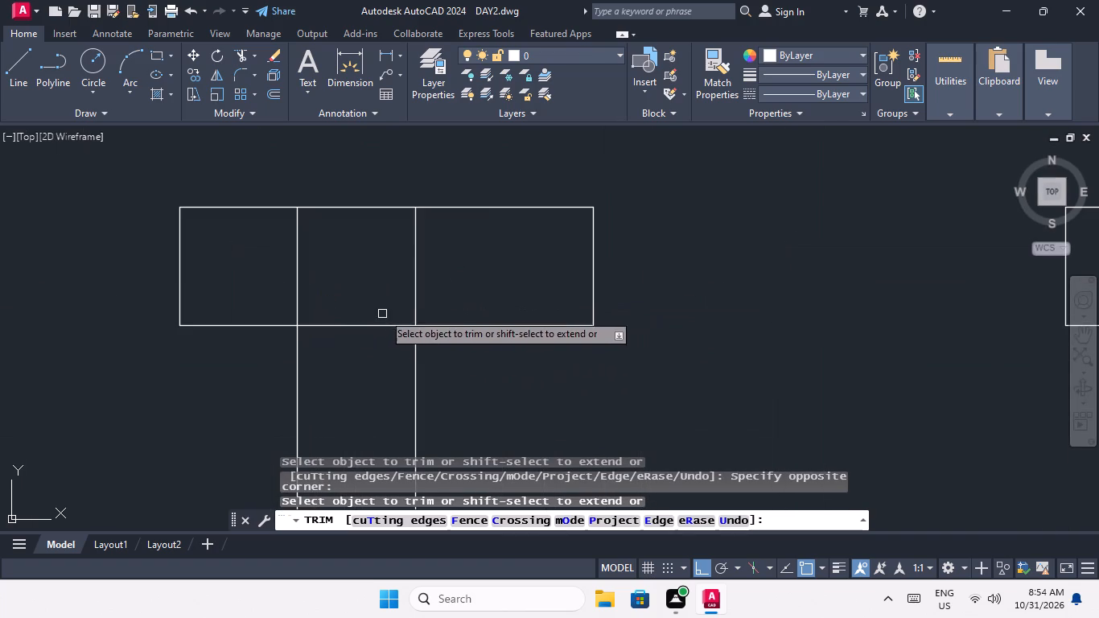
drag(431, 251, 361, 264)
click(203, 292)
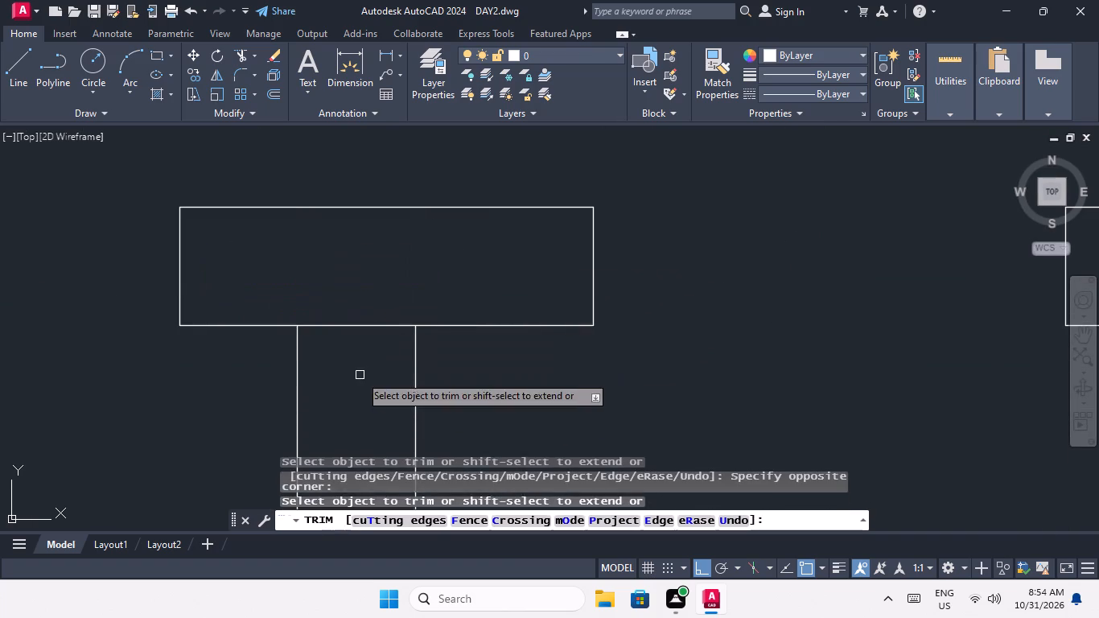
drag(360, 375, 356, 362)
click(335, 292)
Trim the overlapping lines where the top row's left-half door wall meets the left corridor wall.
scroll(335, 292, down, 5)
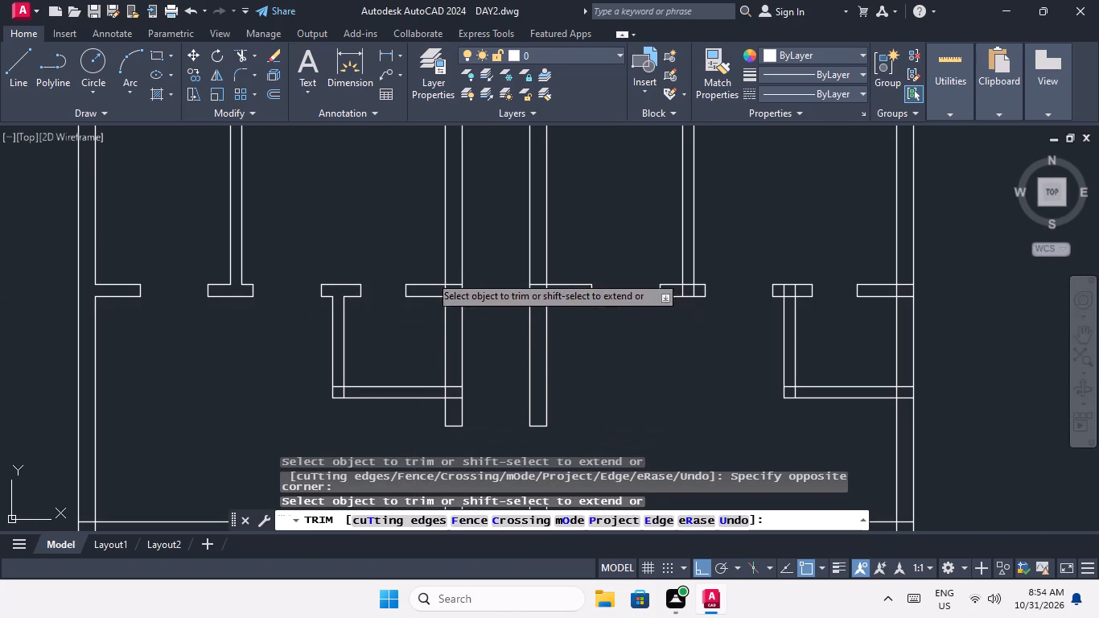
scroll(449, 299, up, 3)
click(474, 295)
click(451, 218)
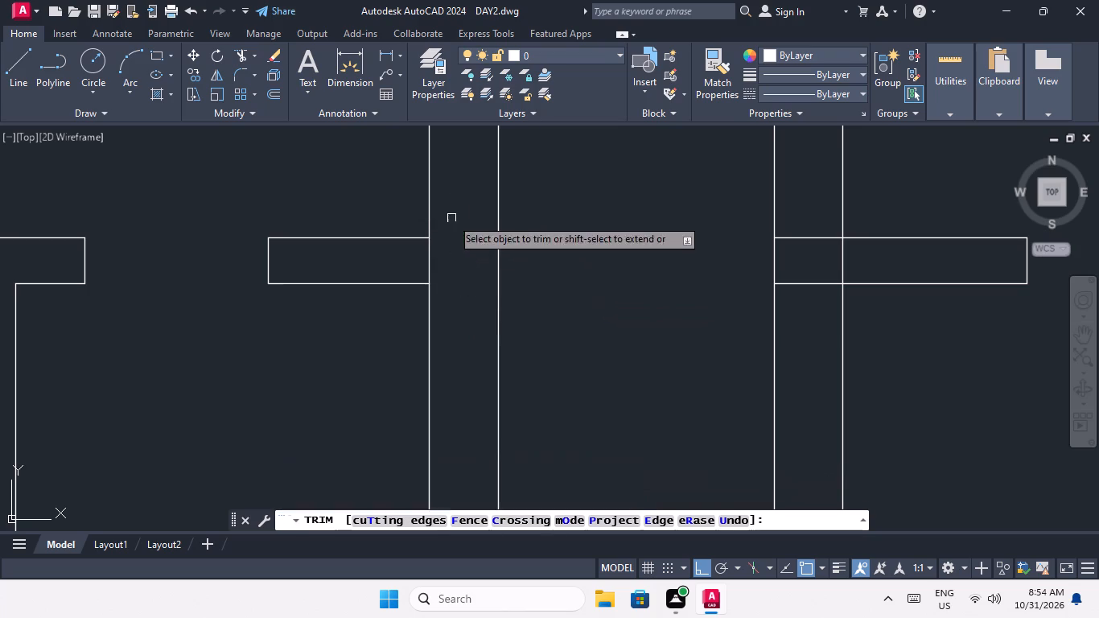
drag(444, 253, 417, 259)
click(393, 261)
Trim the overlapping lines at both ends of the left-half small room's bottom wall, at the corridor wall and outer corner.
scroll(406, 253, down, 4)
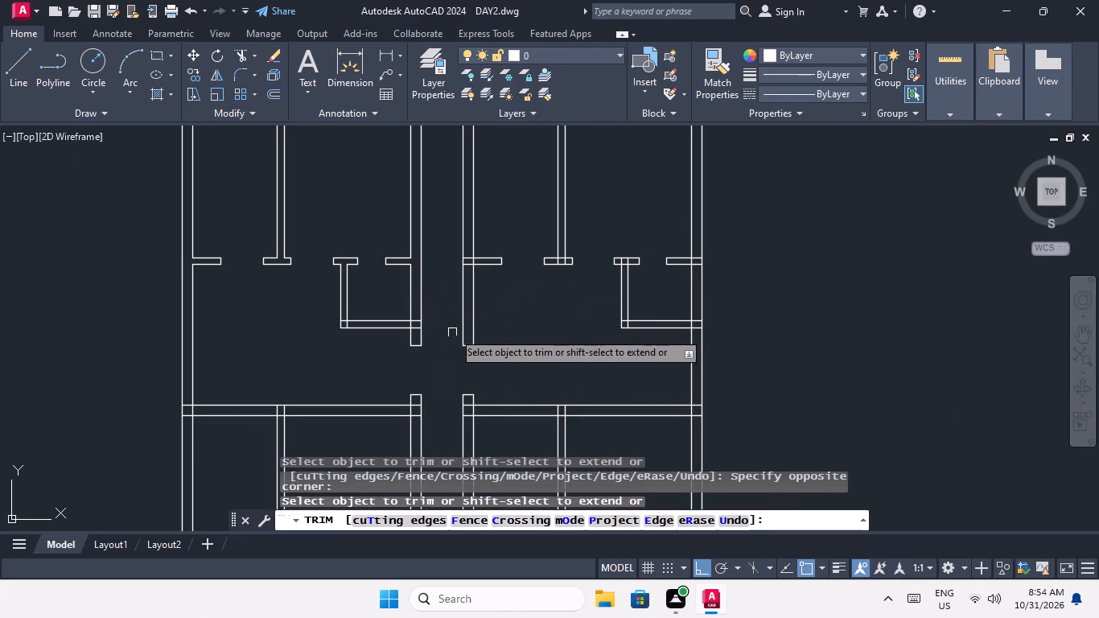
scroll(416, 336, up, 3)
drag(418, 334, 414, 316)
drag(406, 270, 410, 295)
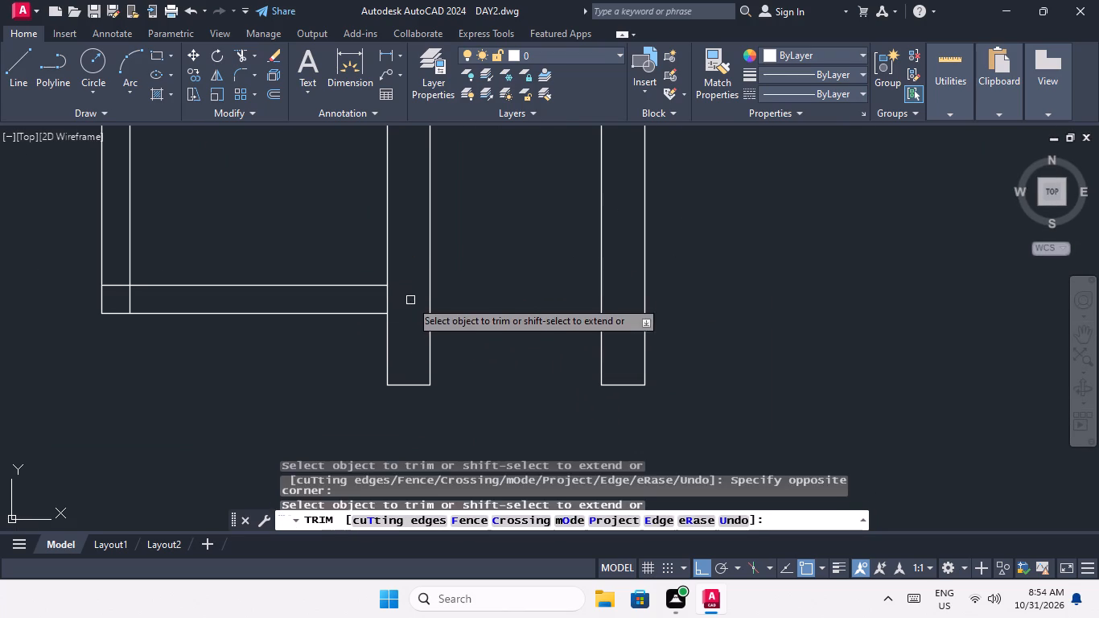
click(386, 299)
scroll(387, 303, down, 3)
scroll(317, 299, up, 4)
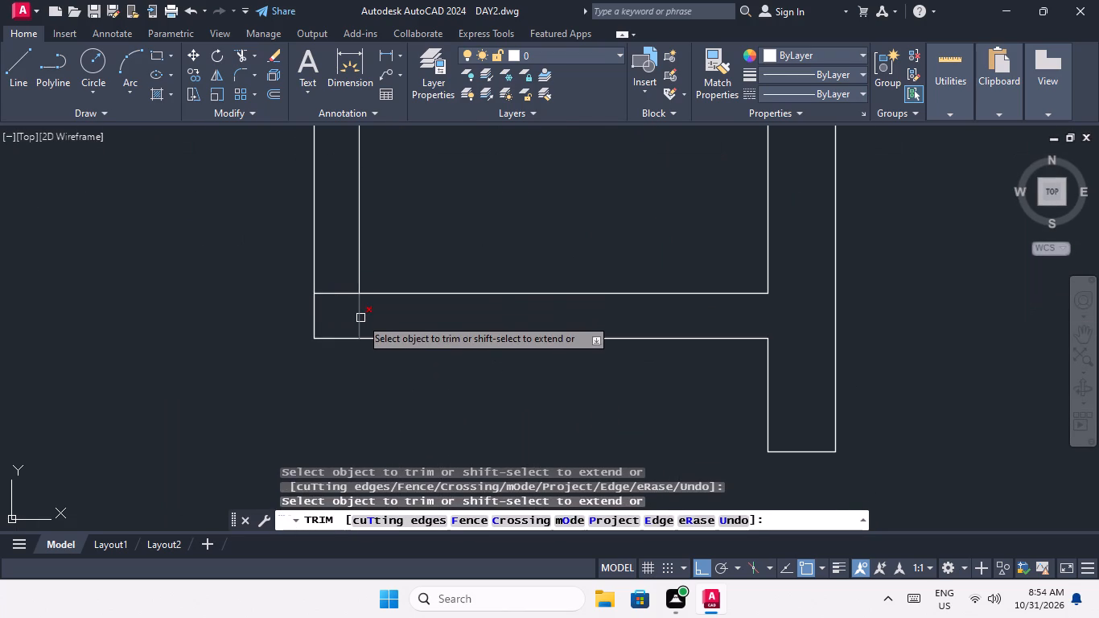
click(360, 318)
click(332, 294)
Trim the overlapping lines where the top row's right-half short door wall meets the right corridor wall.
scroll(335, 292, down, 3)
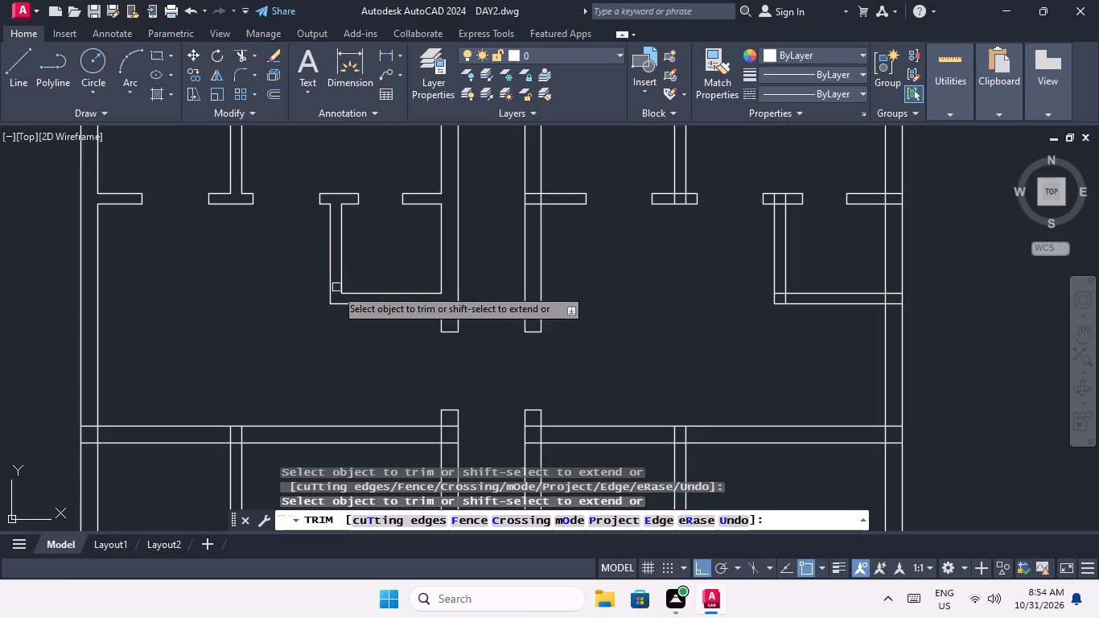
scroll(248, 337, down, 2)
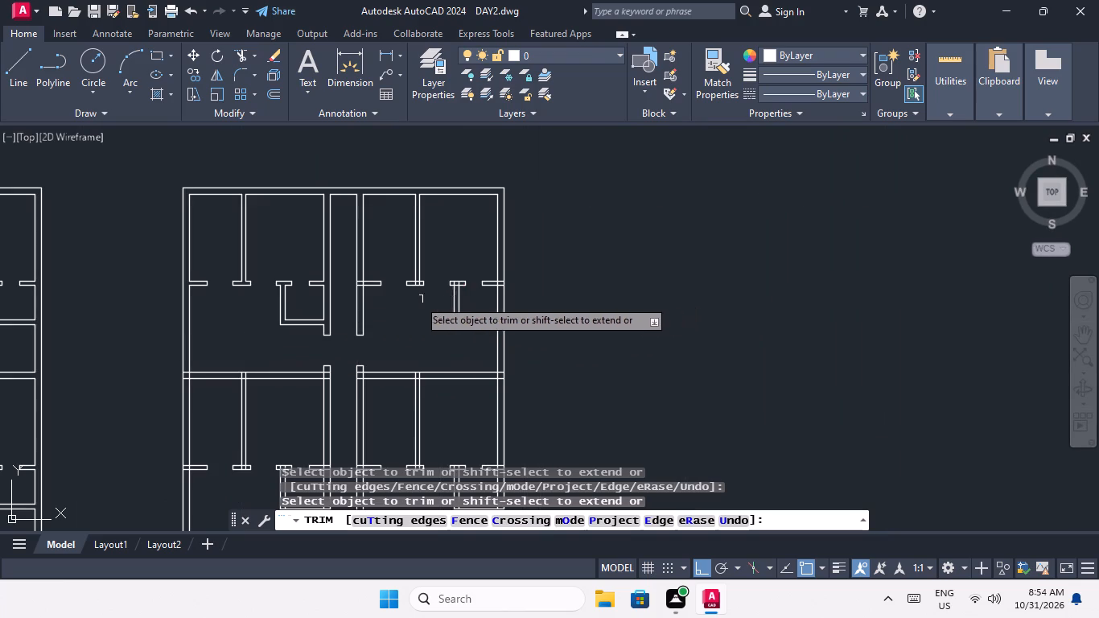
scroll(360, 289, up, 6)
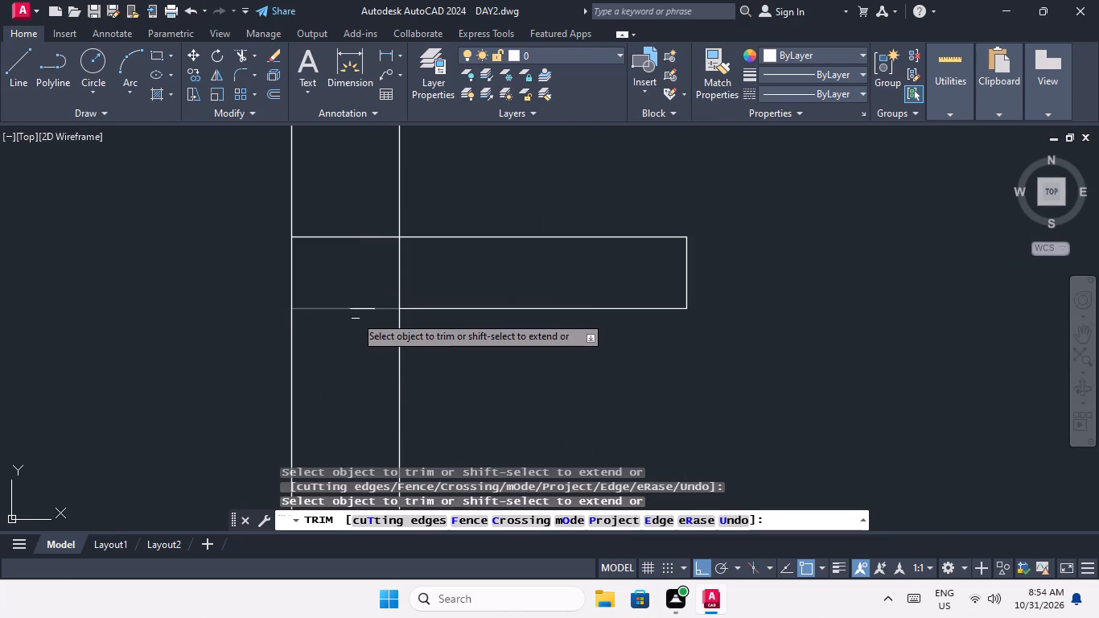
drag(355, 331, 350, 290)
click(338, 224)
drag(414, 266, 373, 277)
click(355, 281)
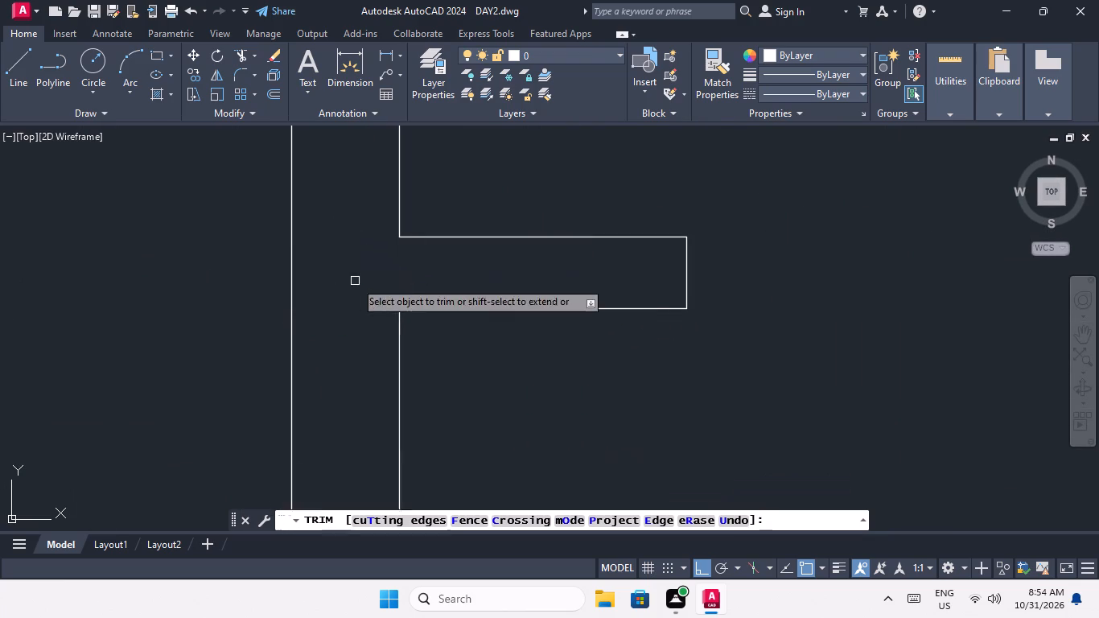
Trim the overlapping lines where the top row's right-half partition meets its short door wall.
scroll(339, 259, down, 5)
scroll(434, 266, up, 7)
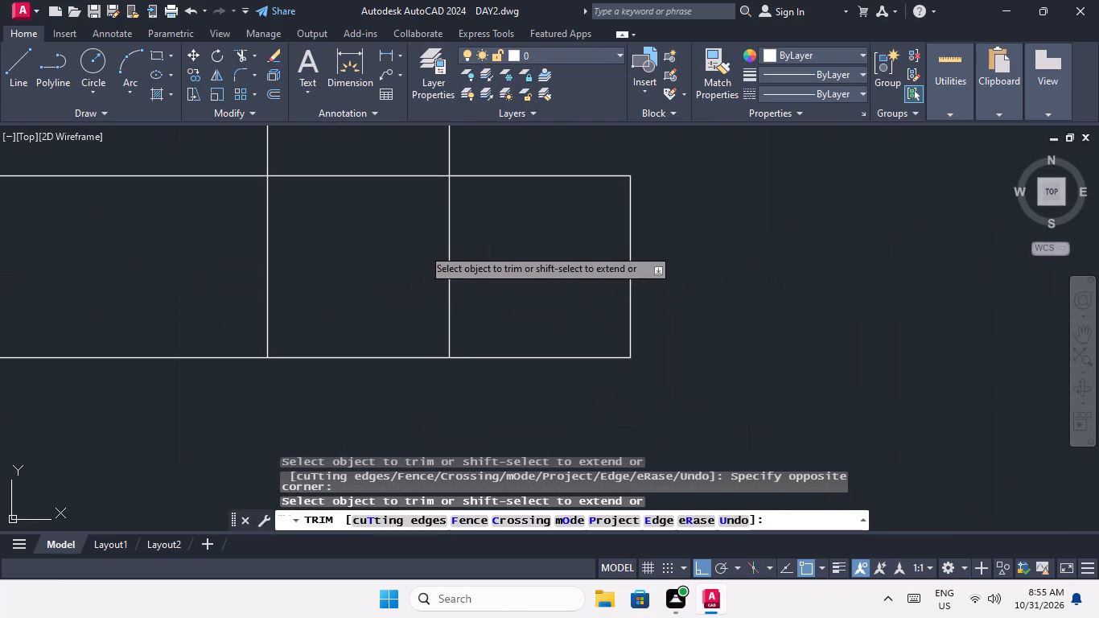
drag(464, 237, 381, 265)
click(264, 288)
drag(398, 229, 372, 195)
click(352, 163)
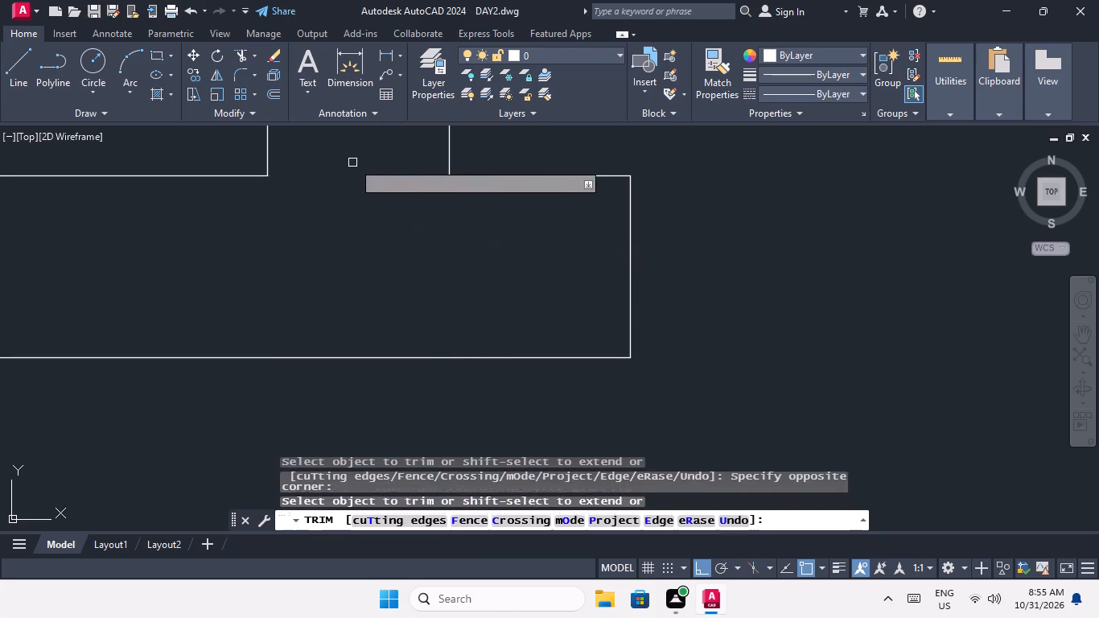
Trim the overlapping lines where the right-half small room's side wall meets the short door wall above it.
scroll(354, 161, down, 4)
middle_drag(368, 323, 348, 408)
scroll(349, 408, down, 3)
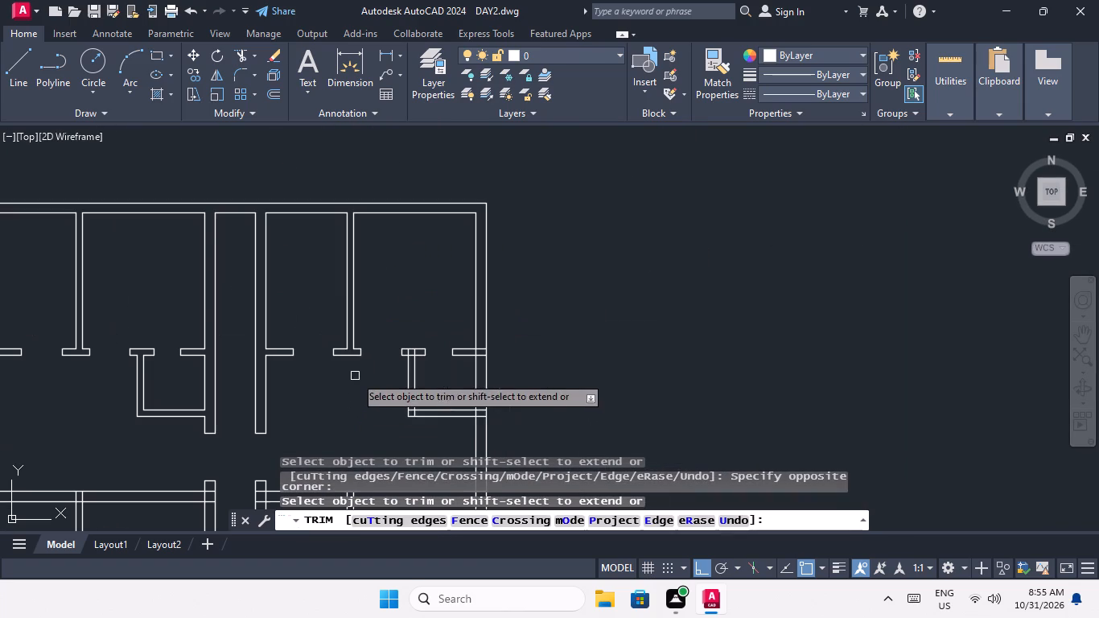
scroll(413, 369, up, 3)
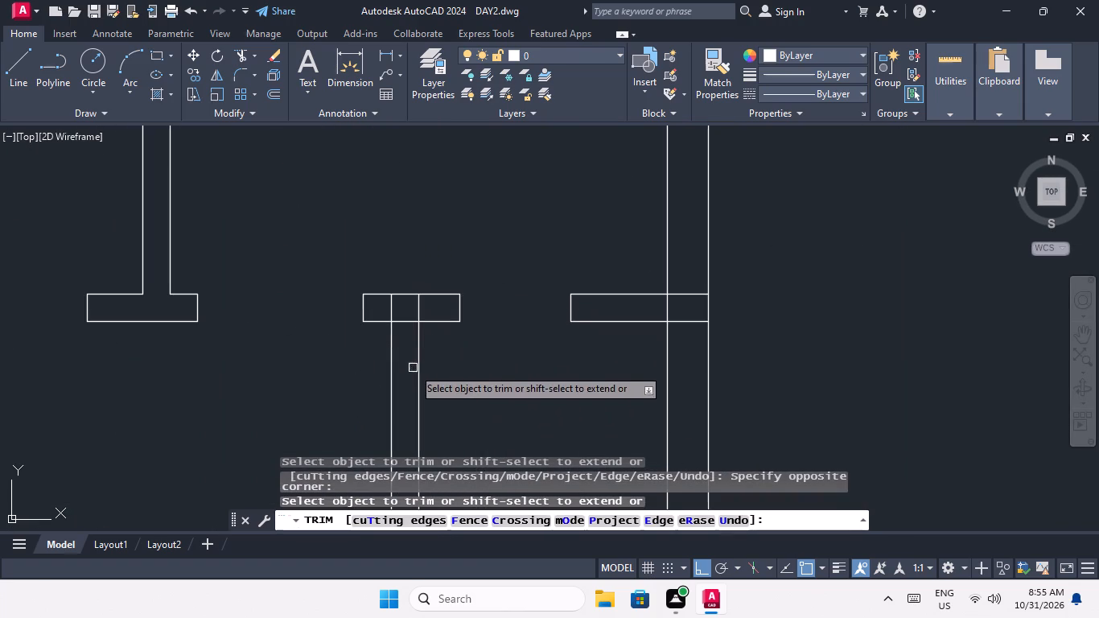
scroll(406, 318, up, 4)
drag(498, 240, 389, 251)
drag(206, 267, 219, 274)
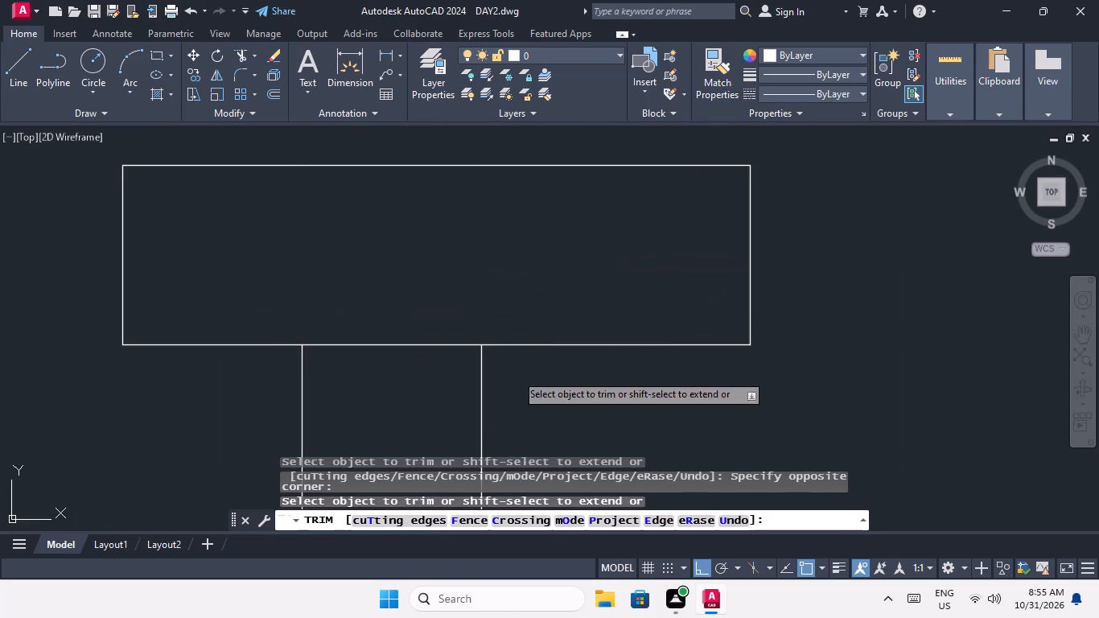
drag(438, 398, 427, 378)
click(370, 282)
Trim the overlapping lines where the top row's right-half door wall meets the right outer wall.
scroll(371, 275, down, 5)
scroll(564, 307, up, 2)
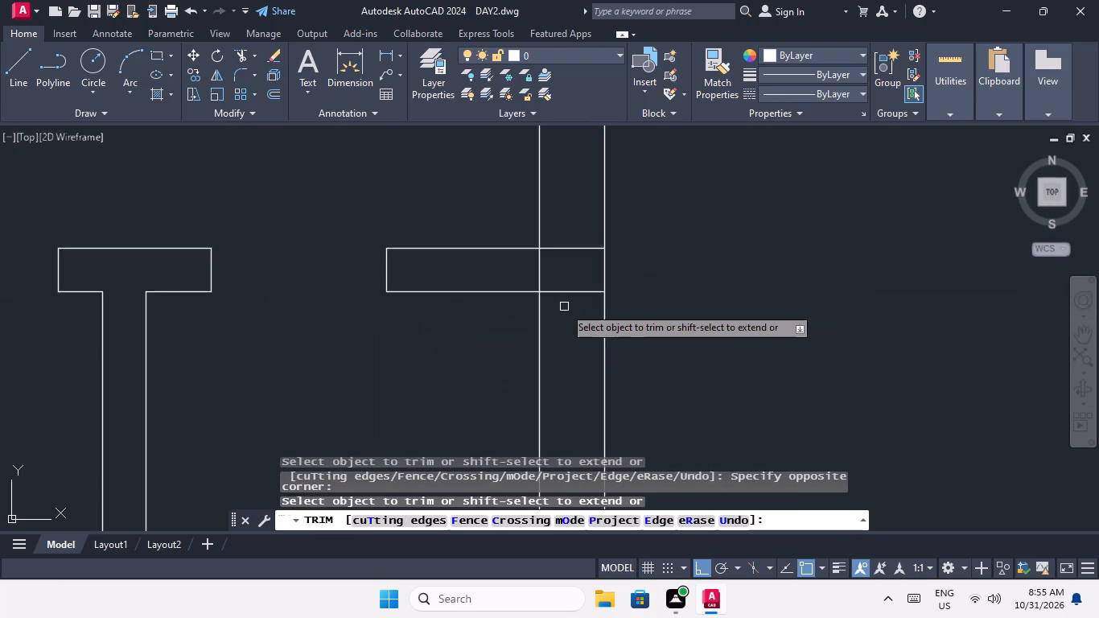
scroll(564, 307, up, 1)
drag(590, 310, 578, 250)
drag(570, 187, 566, 203)
drag(556, 233, 519, 241)
click(488, 253)
Trim the overlapping lines at both ends of the right-half small room's bottom wall, at the outer wall and free corner.
scroll(488, 251, down, 3)
middle_drag(452, 321, 462, 225)
scroll(537, 309, up, 3)
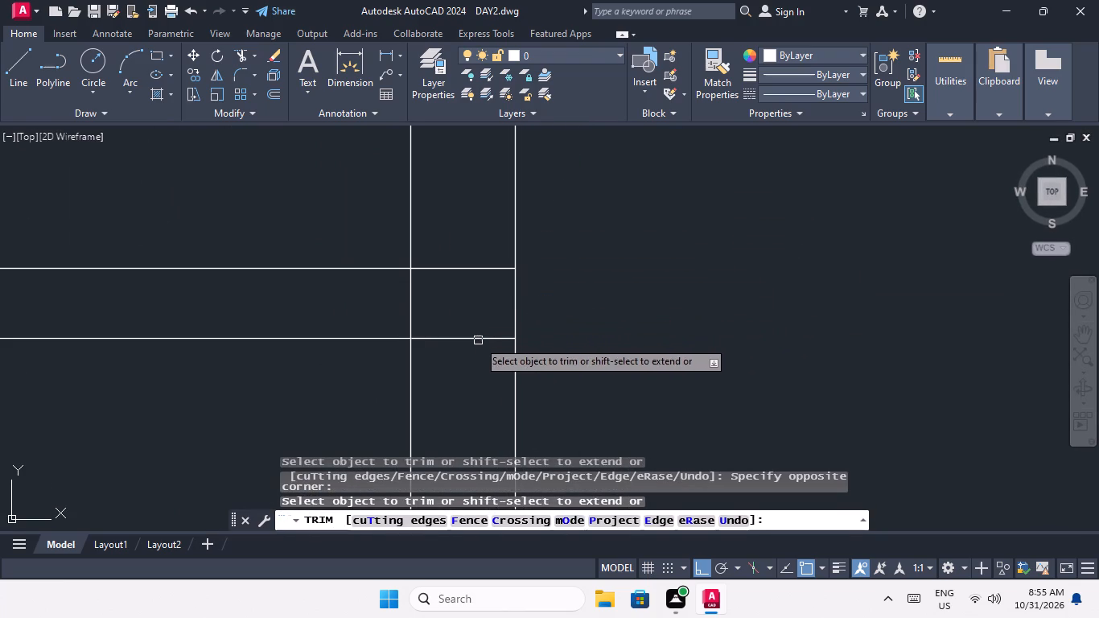
drag(488, 360, 478, 315)
drag(475, 225, 470, 241)
drag(438, 301, 422, 301)
click(385, 307)
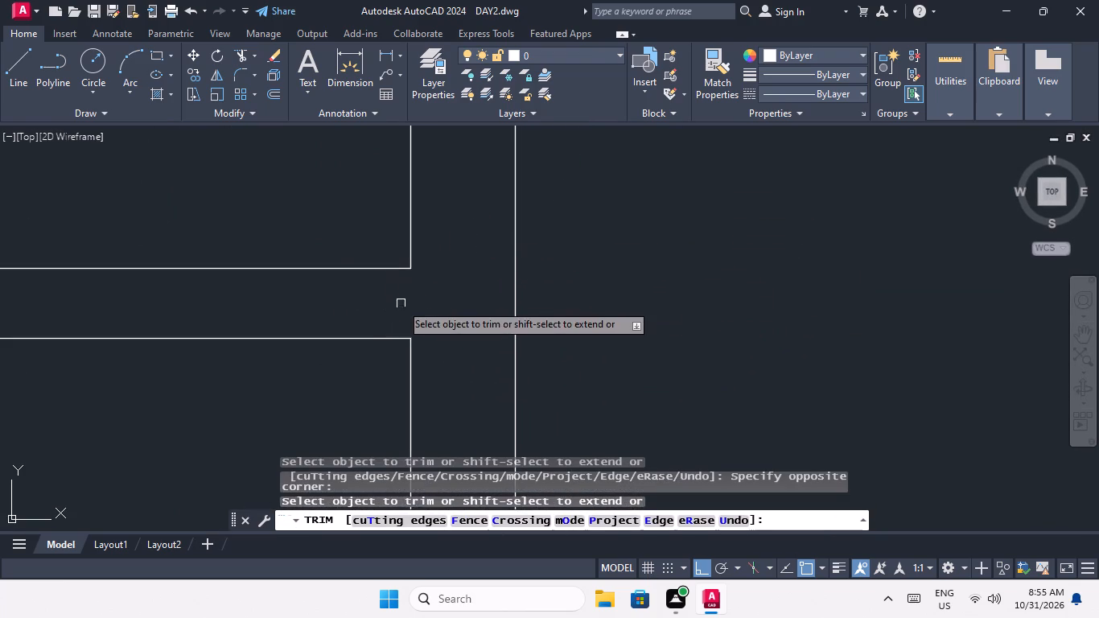
scroll(402, 303, down, 4)
scroll(331, 300, up, 4)
drag(233, 319, 233, 332)
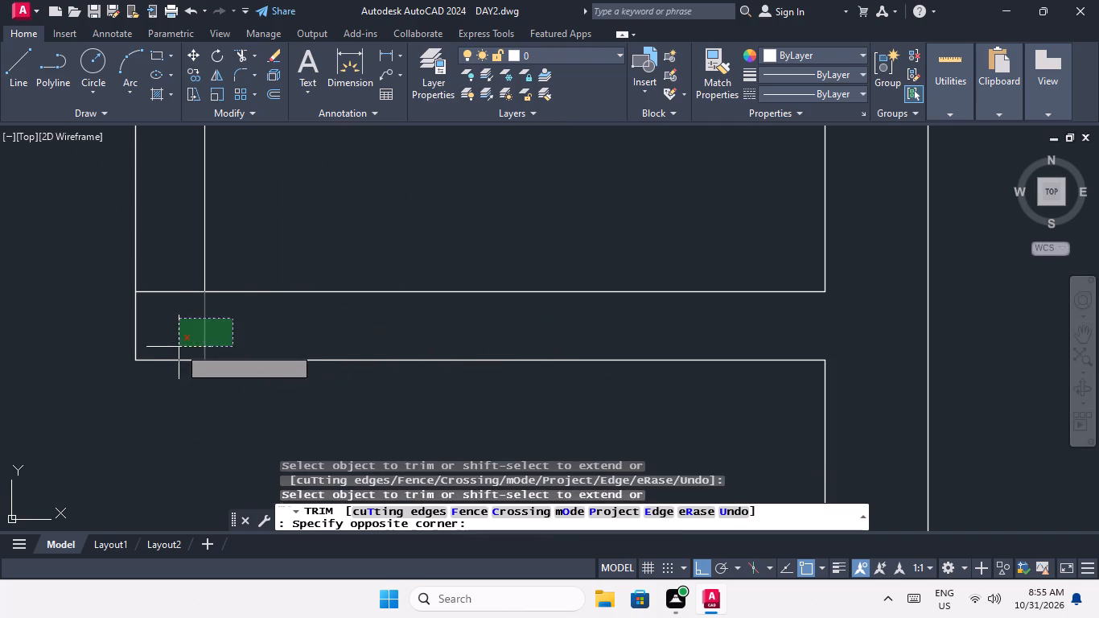
click(196, 334)
drag(189, 328, 185, 320)
click(170, 258)
Trim the overlapping lines where the horizontal wall above the second-row rooms meets the right outer wall.
scroll(171, 257, down, 4)
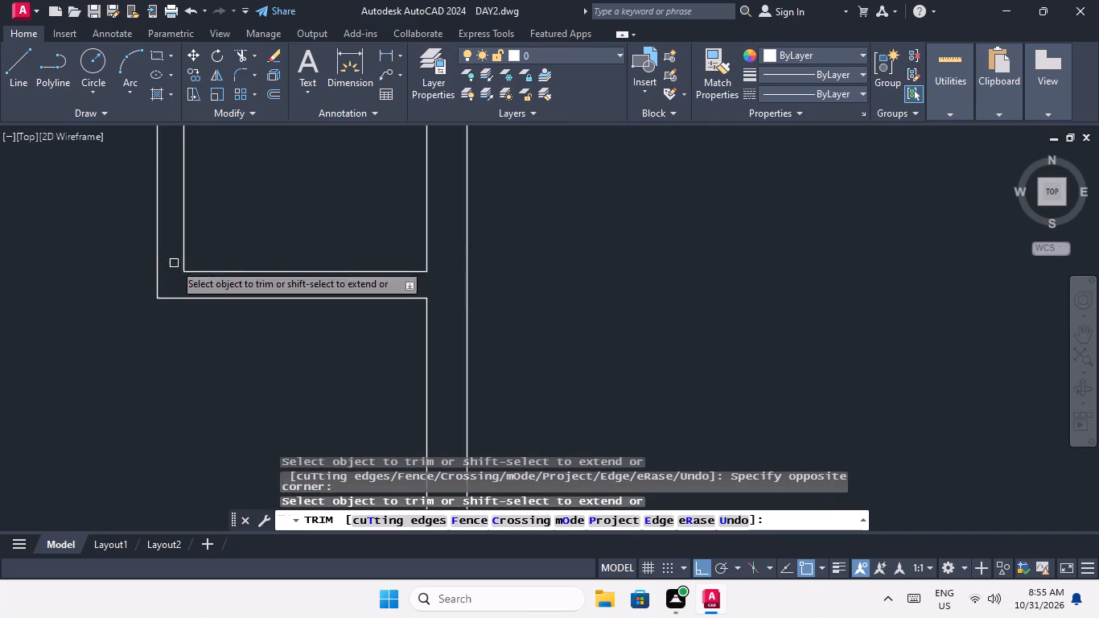
scroll(209, 341, down, 4)
scroll(144, 375, up, 2)
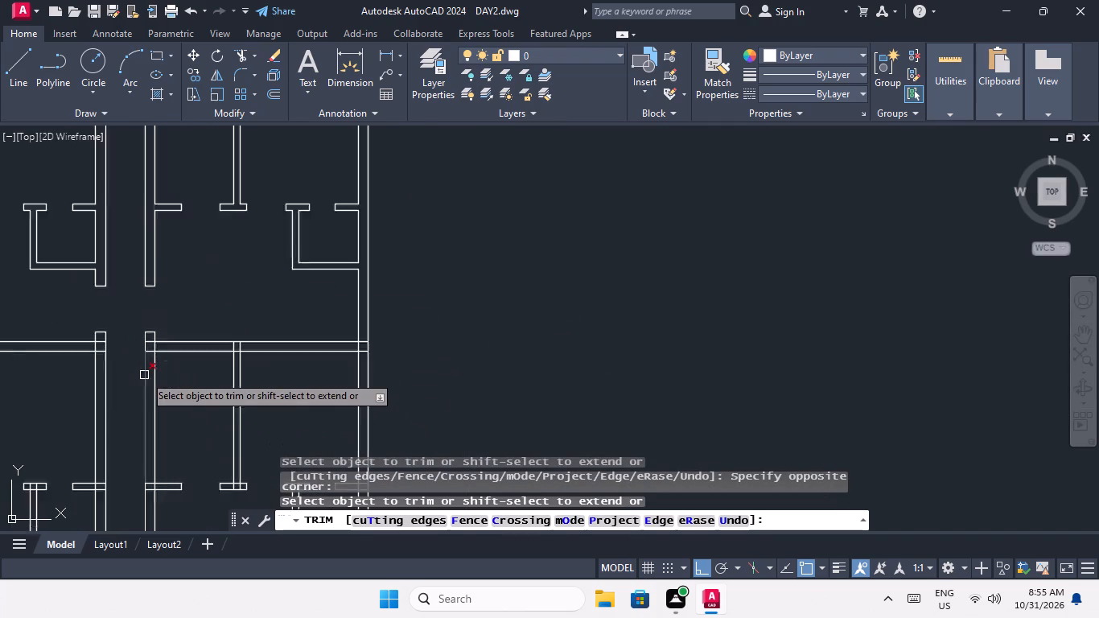
scroll(144, 375, up, 1)
scroll(483, 324, up, 2)
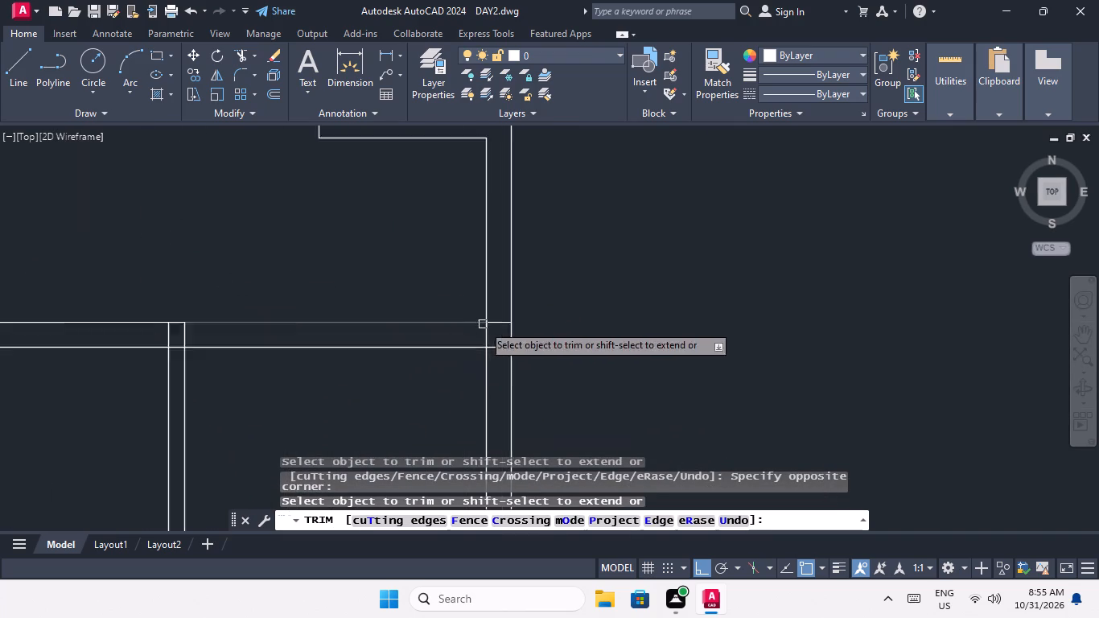
scroll(483, 324, up, 1)
click(541, 393)
drag(518, 308, 517, 324)
drag(509, 344, 461, 364)
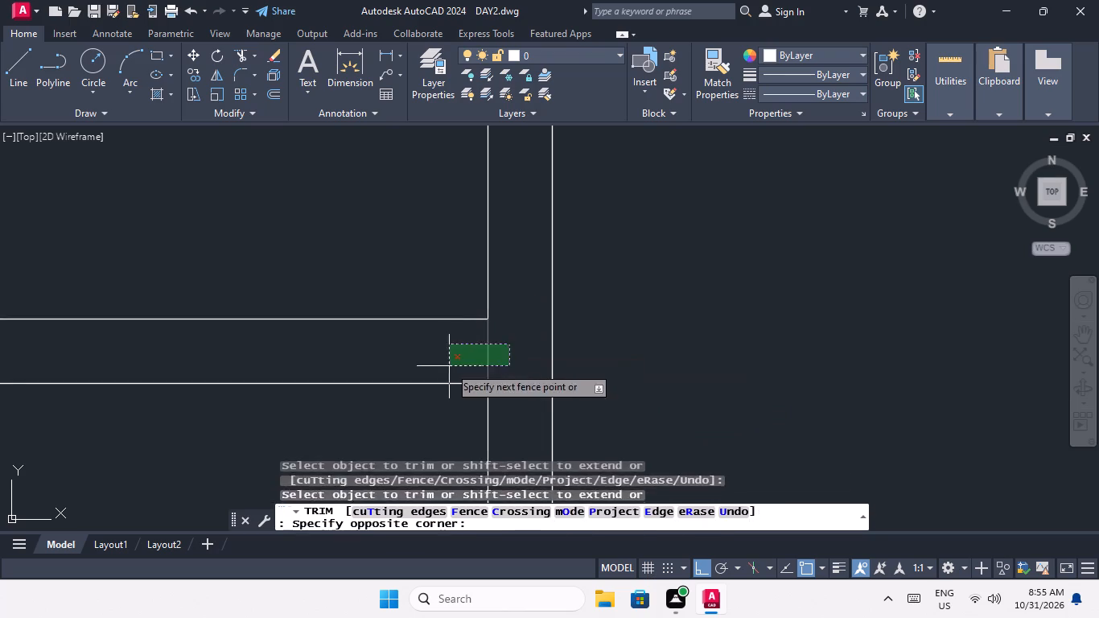
click(449, 366)
Trim the overlapping lines where the second row's right-half partition meets the horizontal wall above it.
scroll(442, 343, down, 4)
scroll(323, 354, up, 4)
drag(413, 338, 355, 339)
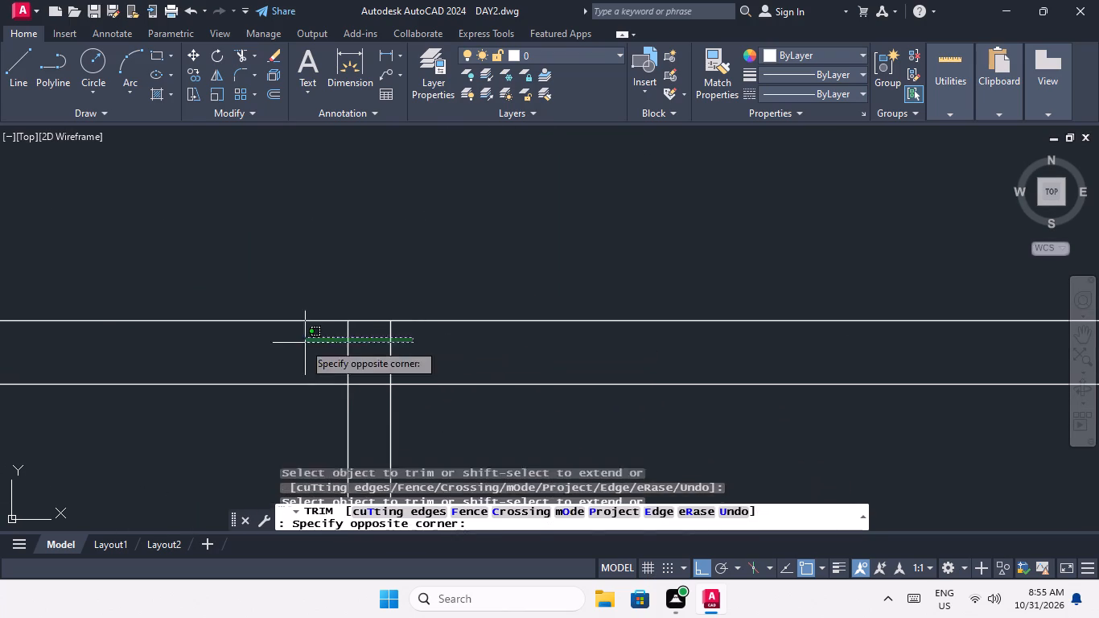
click(303, 343)
drag(372, 398, 350, 359)
click(349, 350)
Trim the overlapping lines where the second row's right-half horizontal top wall meets the right corridor wall.
scroll(368, 354, down, 4)
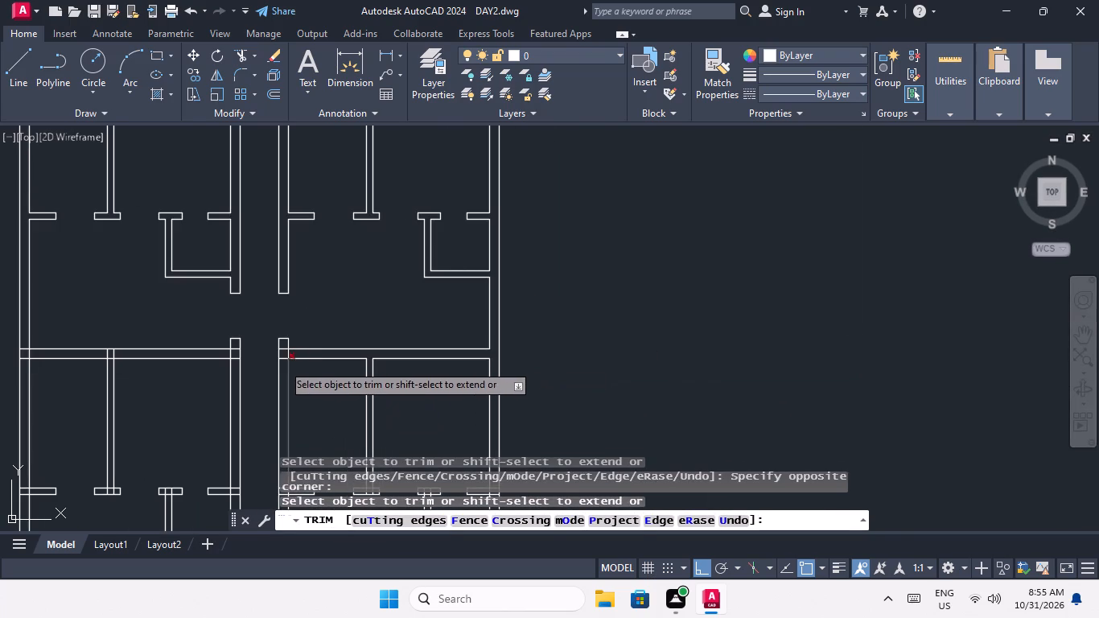
scroll(282, 351, up, 4)
drag(351, 356, 337, 365)
click(295, 385)
click(295, 415)
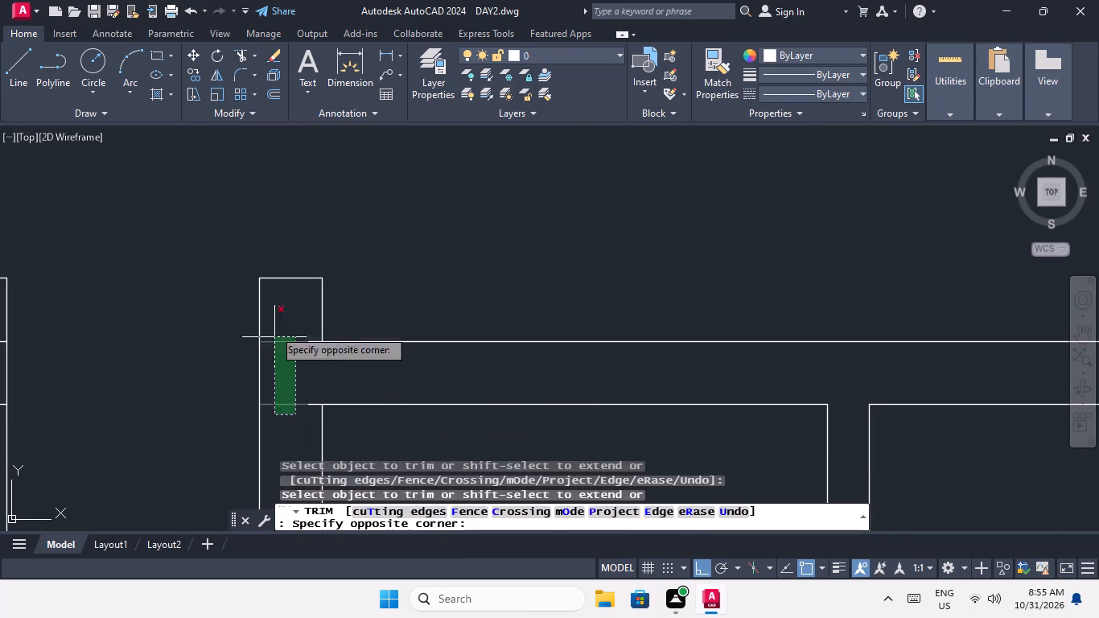
click(279, 316)
Trim the overlapping lines where the horizontal wall above the second-row rooms meets the left outer wall.
scroll(280, 316, down, 4)
middle_drag(247, 361, 380, 364)
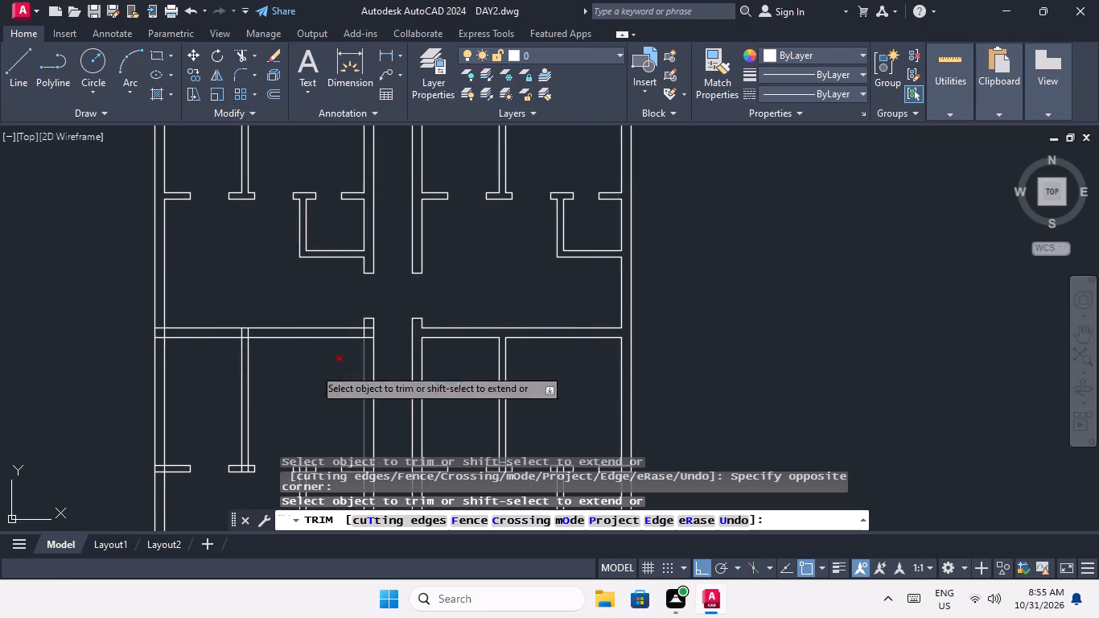
scroll(175, 330, up, 3)
drag(105, 374, 103, 365)
click(104, 301)
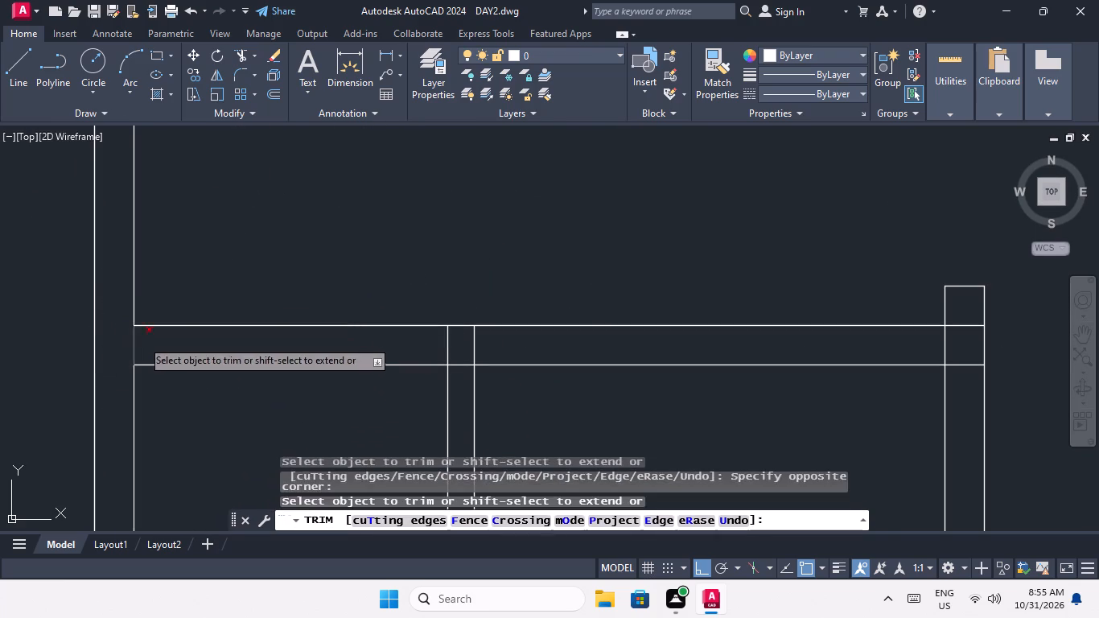
drag(148, 340, 126, 344)
click(108, 345)
Trim the overlapping lines where the second row's left-half partition meets the horizontal wall above it.
scroll(142, 336, down, 4)
scroll(204, 344, up, 5)
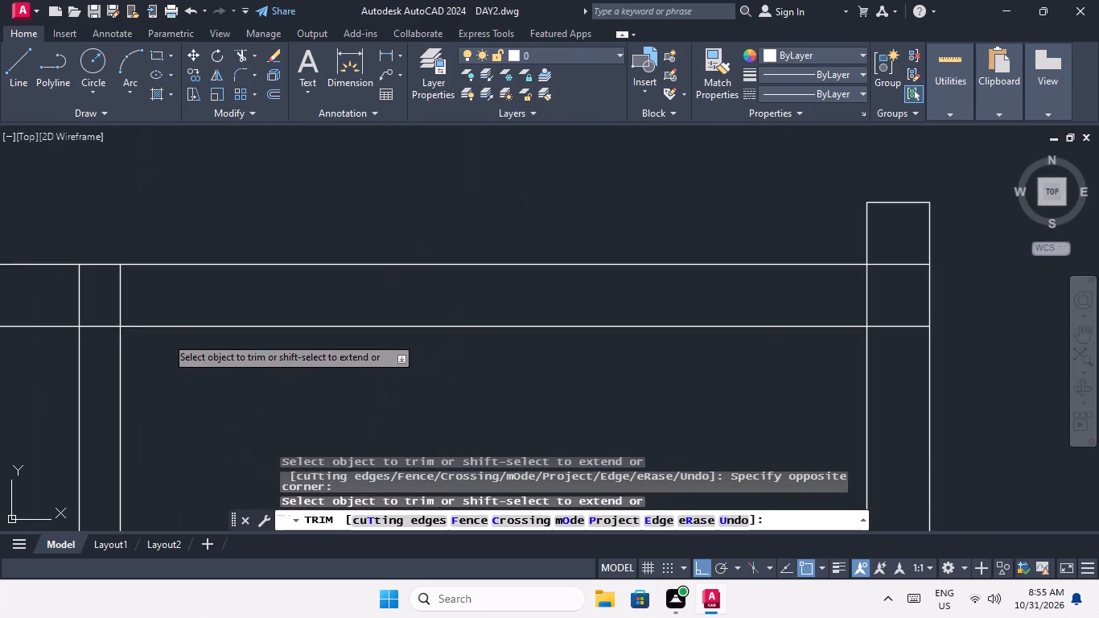
scroll(102, 300, up, 1)
middle_drag(119, 298, 271, 284)
drag(307, 257, 191, 272)
click(159, 272)
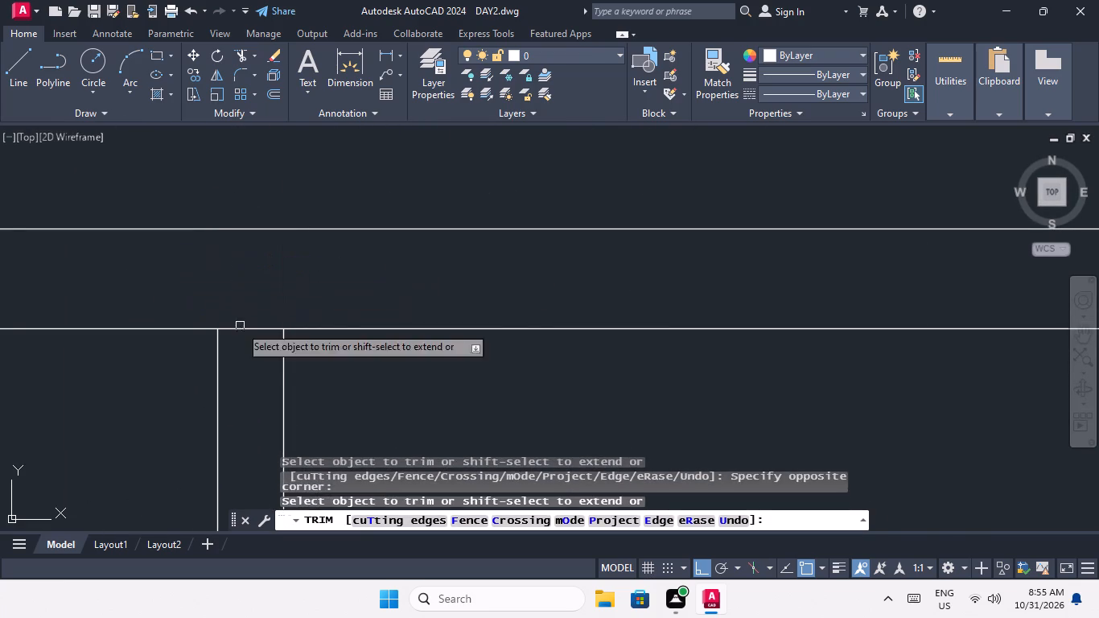
drag(254, 343, 246, 328)
click(236, 303)
Trim the overlapping lines where the second row's left-half horizontal top wall meets the left corridor wall.
scroll(236, 303, down, 5)
scroll(453, 306, up, 4)
click(348, 335)
drag(317, 201, 316, 217)
drag(315, 265, 289, 278)
click(246, 278)
Trim the overlapping lines where the second row's short horizontal wall stub meets the left outer wall.
scroll(251, 253, down, 5)
middle_drag(289, 270, 302, 242)
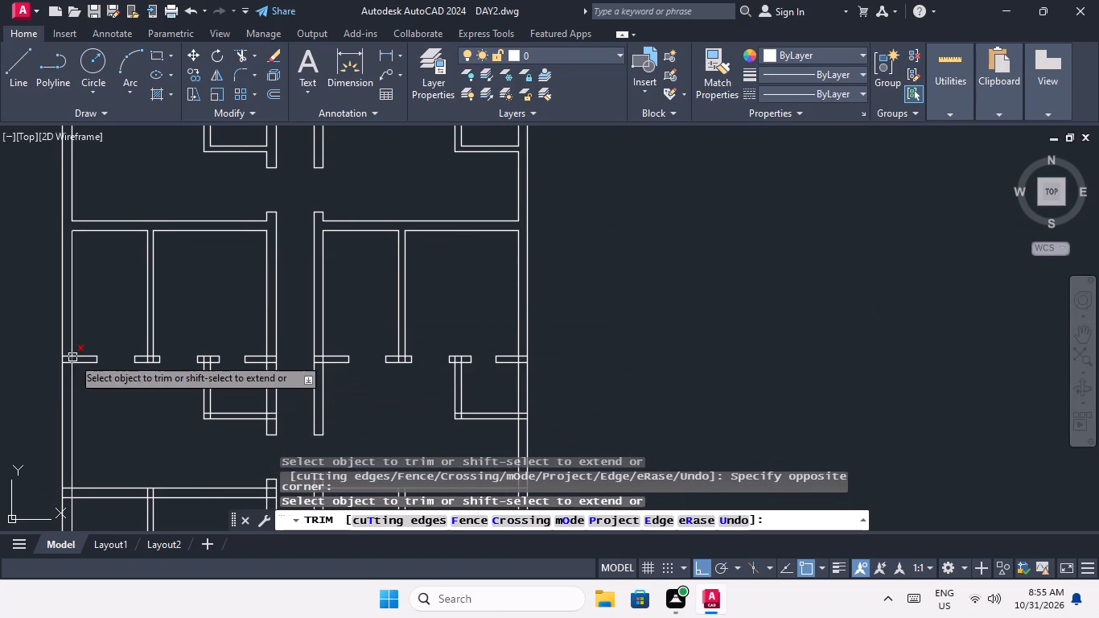
scroll(70, 362, up, 4)
drag(70, 393, 67, 386)
click(57, 312)
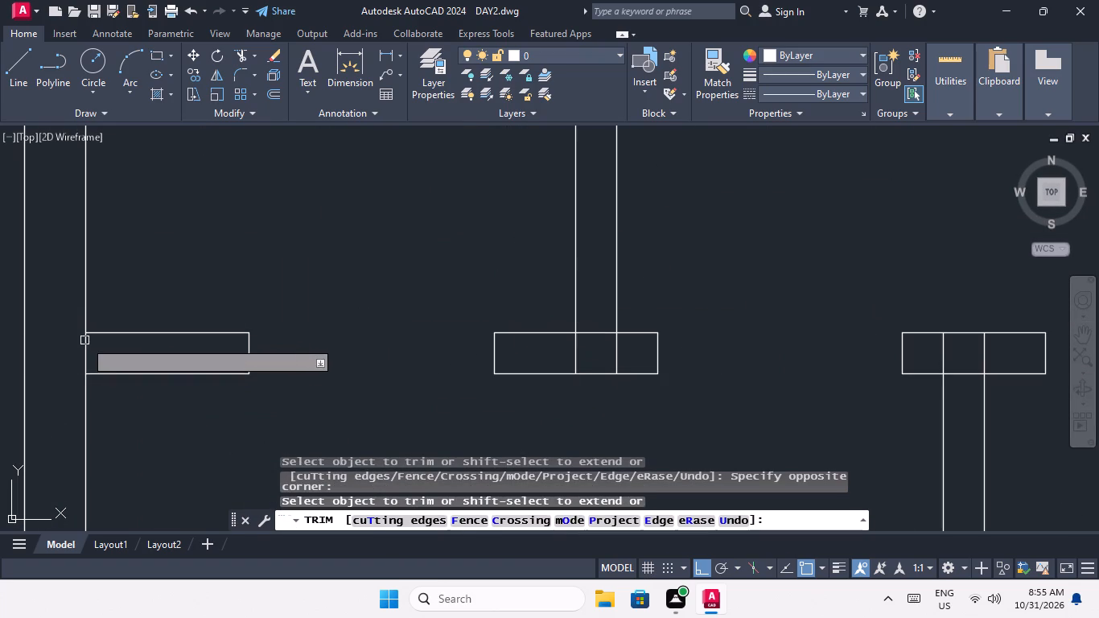
click(85, 345)
Trim the overlapping lines where the second row's left-half partition meets the short horizontal wall at its lower end.
scroll(80, 344, down, 2)
scroll(286, 351, up, 4)
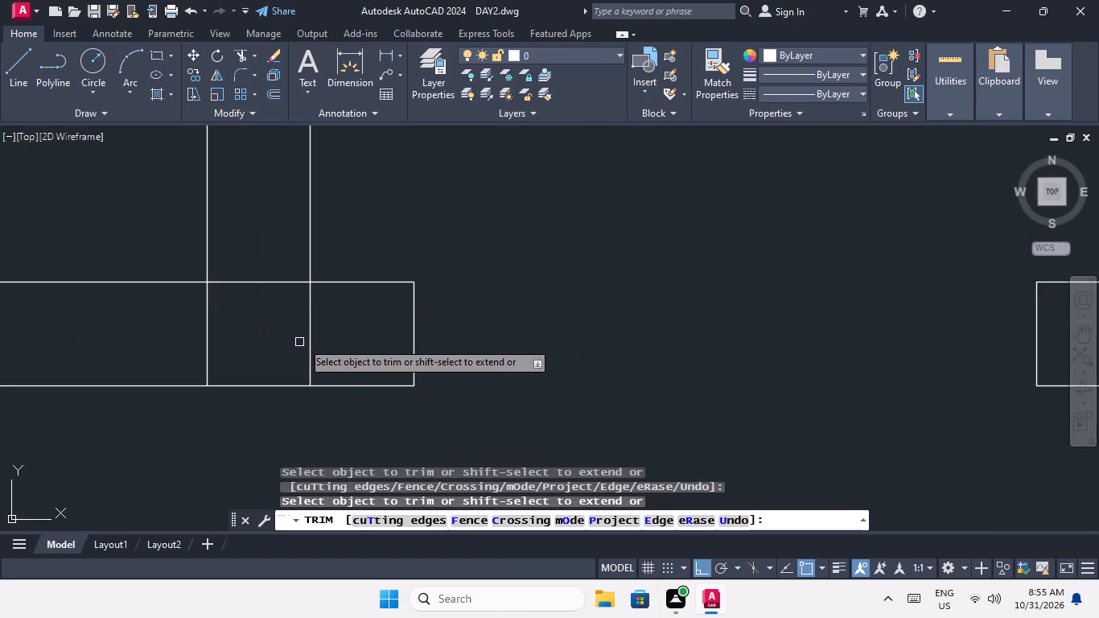
drag(328, 321, 265, 350)
click(179, 350)
drag(269, 340, 263, 321)
click(245, 239)
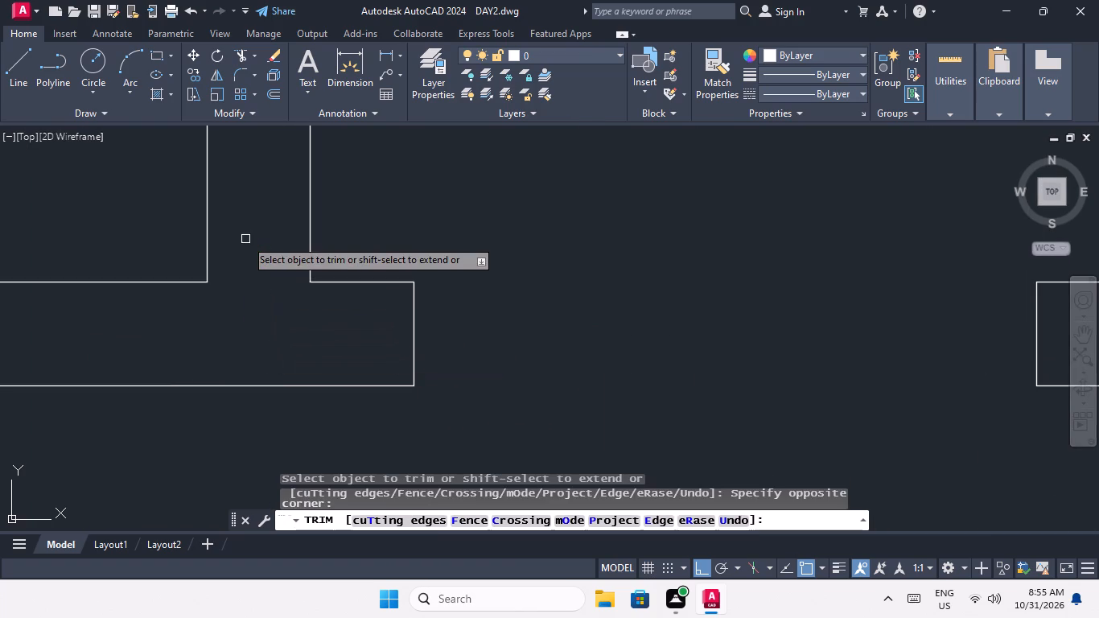
Trim the overlapping lines where the second row's left-half small-room side wall meets the short wall above it.
scroll(245, 239, down, 4)
scroll(393, 251, up, 5)
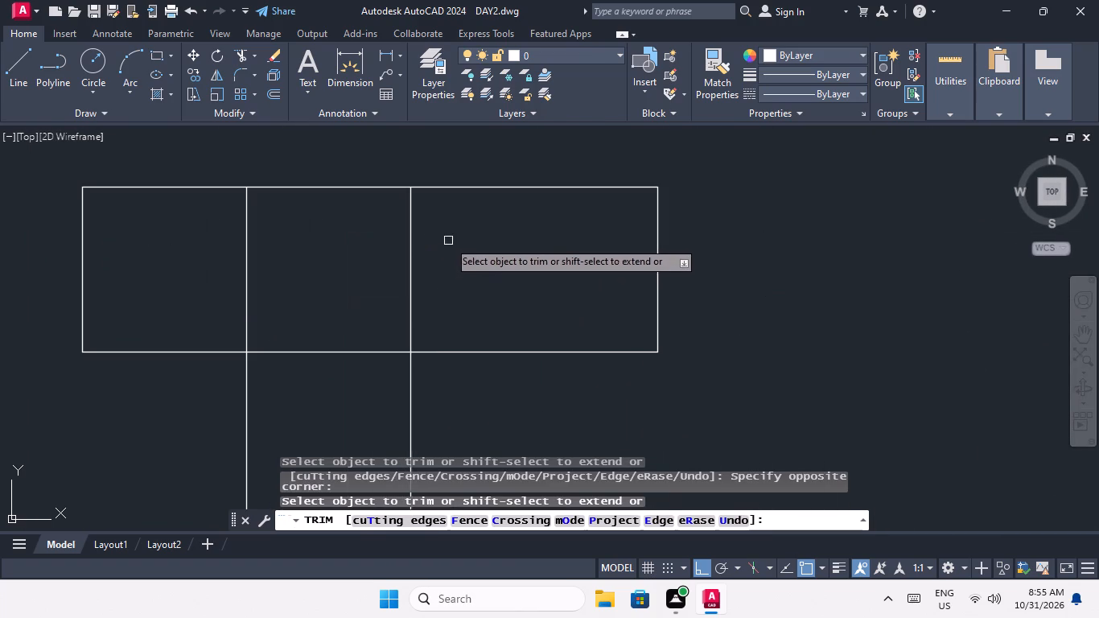
drag(448, 240, 344, 266)
click(220, 270)
click(344, 372)
click(323, 301)
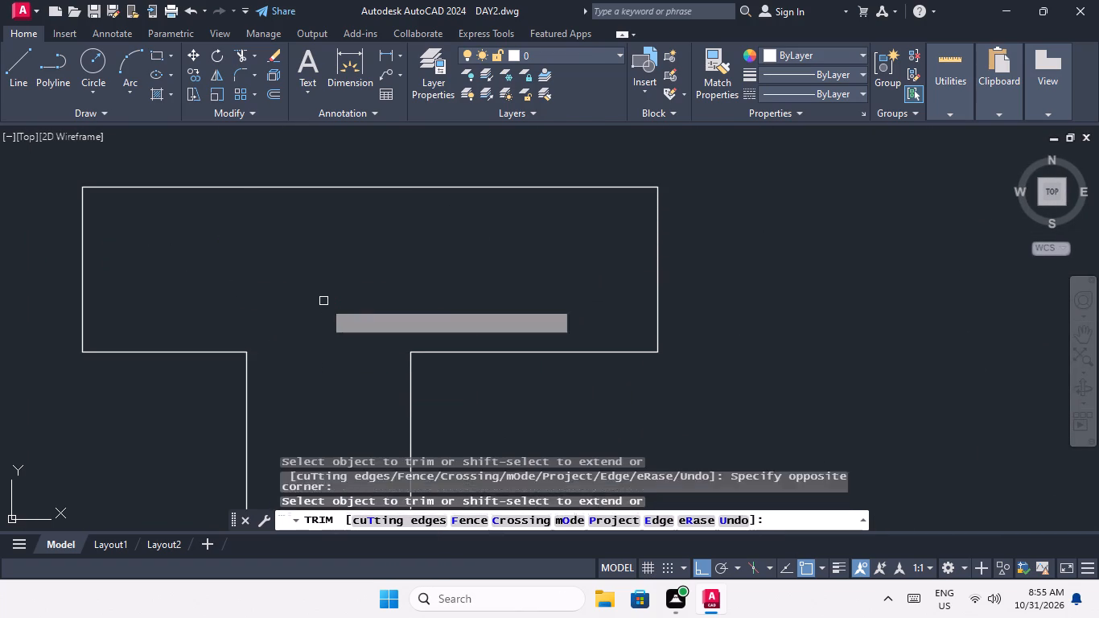
Trim the overlapping lines where the second row's left-half short wall stub meets the left corridor wall.
scroll(323, 301, down, 5)
scroll(577, 296, up, 4)
drag(603, 369, 597, 348)
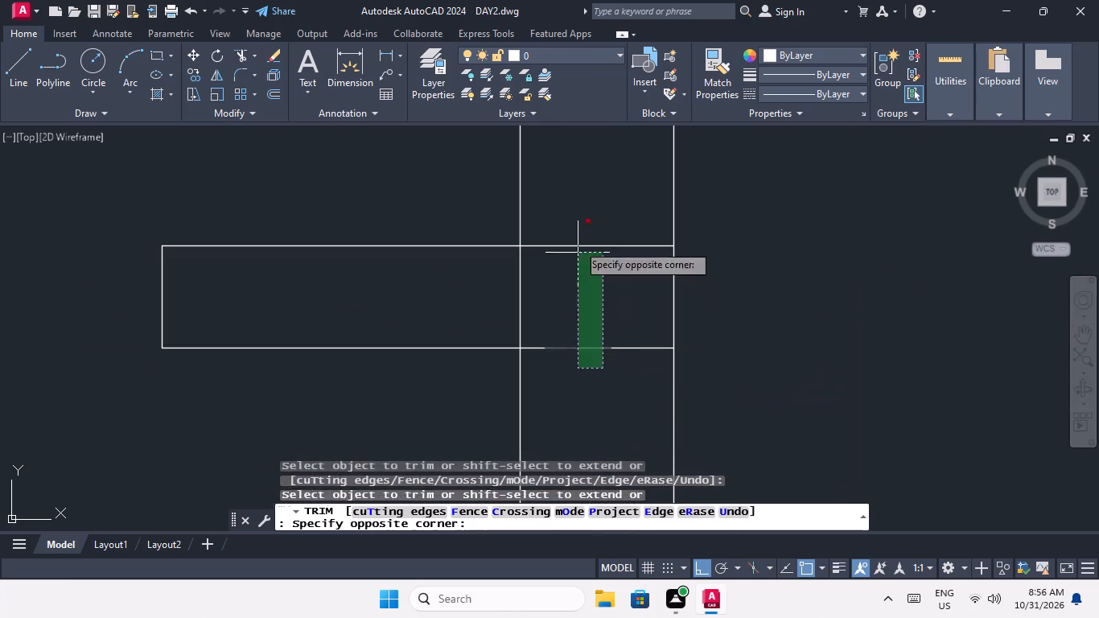
drag(582, 214, 578, 232)
drag(578, 265, 495, 306)
click(464, 305)
Trim the overlapping lines at the lower-left corner of the second row's left-half small room.
scroll(475, 282, down, 5)
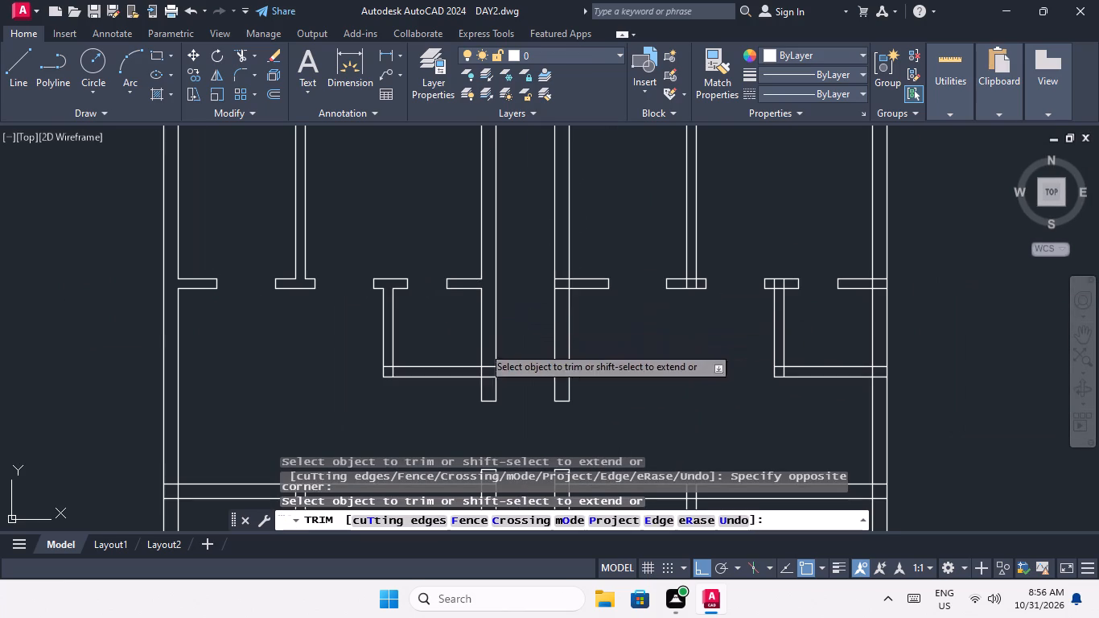
scroll(414, 375, up, 2)
scroll(327, 373, up, 2)
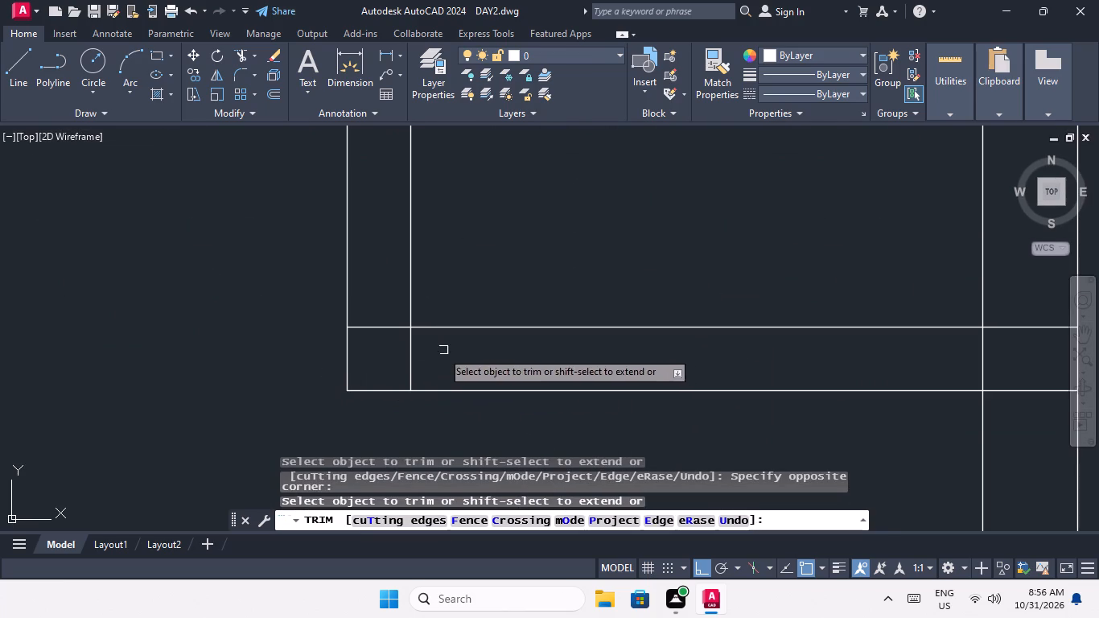
drag(424, 340, 399, 356)
click(390, 360)
drag(394, 362, 393, 349)
click(372, 279)
Trim the overlapping lines where the second row's left-half small-room bottom wall meets the left corridor wall.
scroll(379, 275, down, 5)
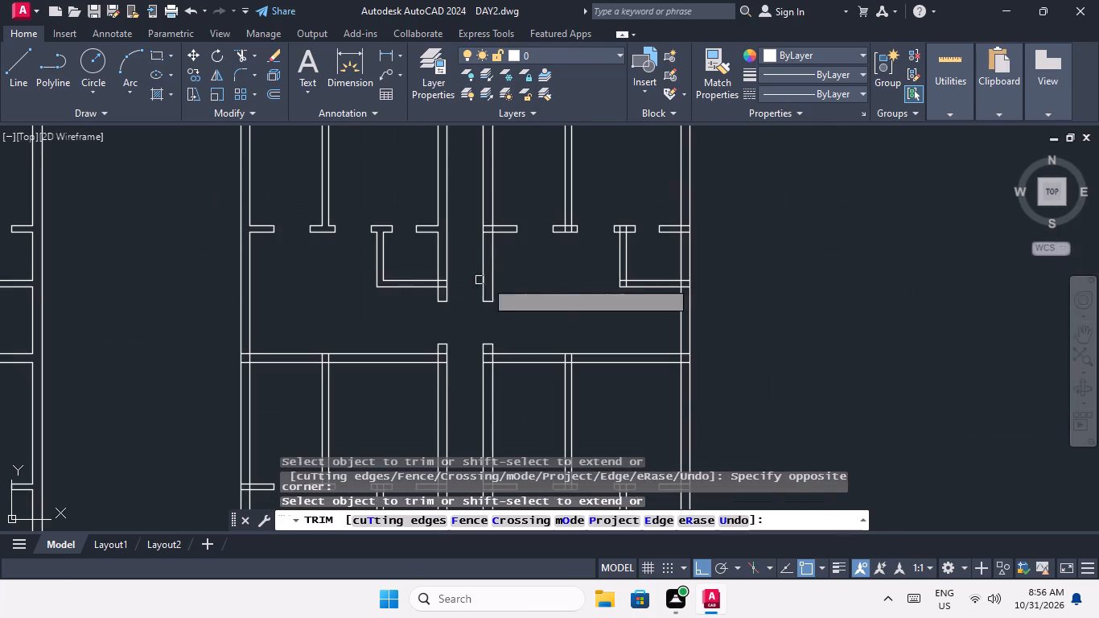
scroll(441, 286, up, 6)
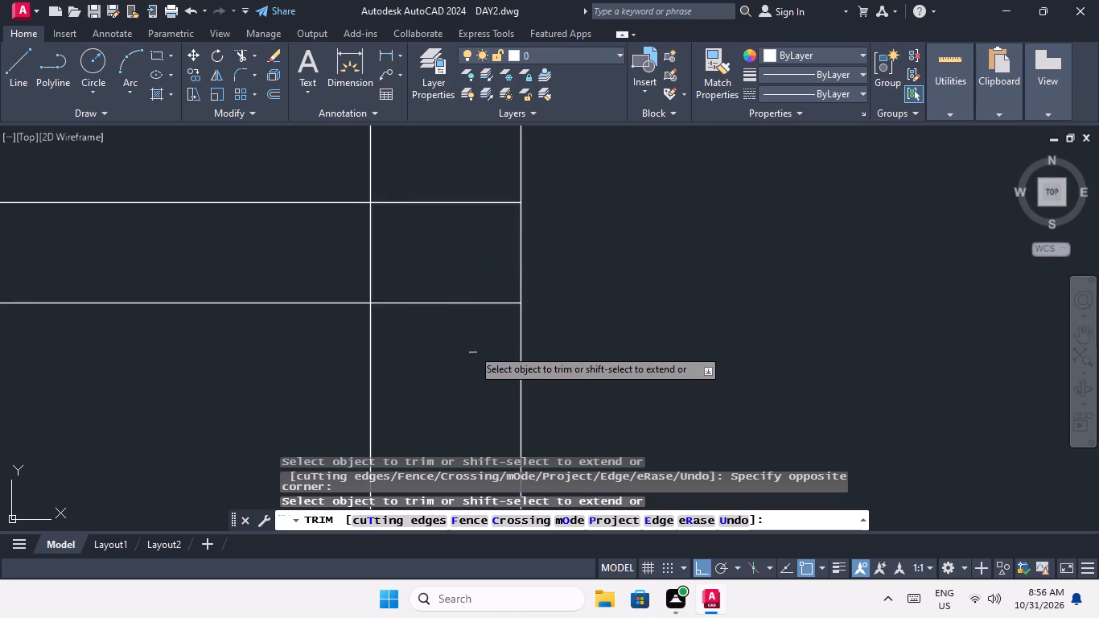
drag(470, 348, 462, 331)
click(442, 192)
drag(422, 225, 342, 249)
click(318, 249)
Trim the overlapping lines where the second row's right-half short wall stub meets the right corridor wall.
scroll(319, 250, down, 5)
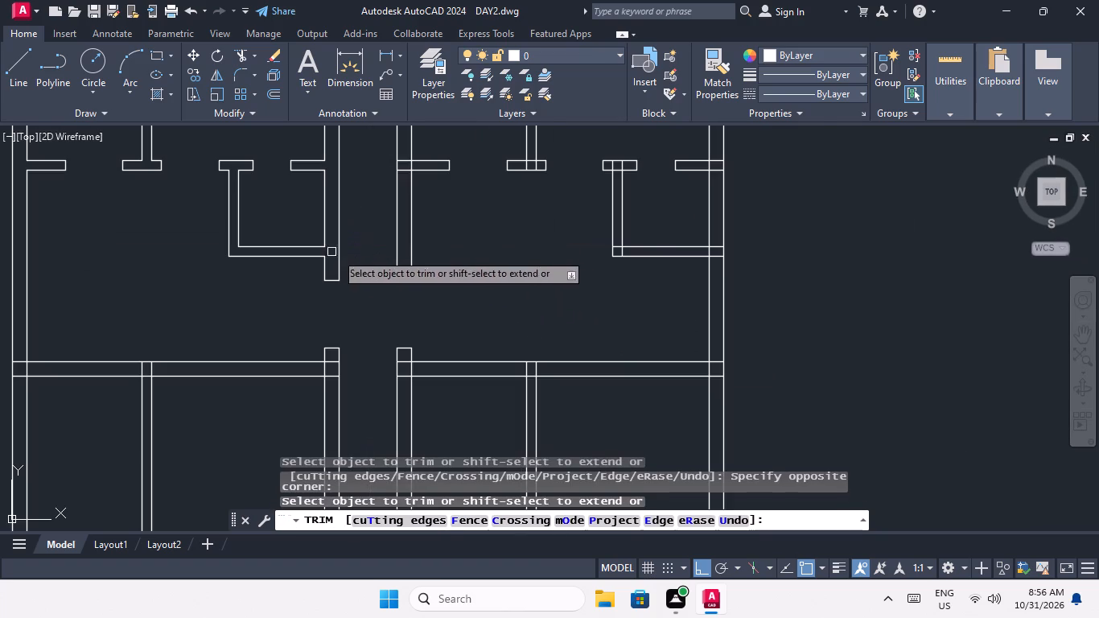
scroll(404, 155, up, 3)
drag(408, 222, 400, 216)
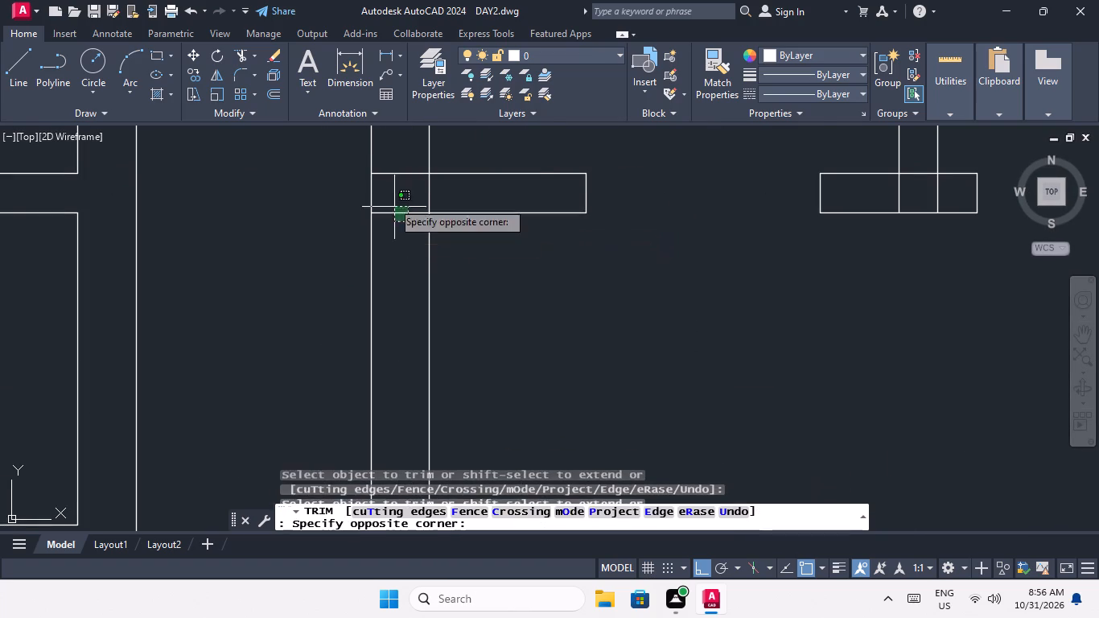
click(386, 162)
drag(442, 184, 414, 200)
click(408, 200)
Trim the overlapping lines where the second row's right-half partition meets the short horizontal wall at its lower end.
scroll(405, 187, down, 5)
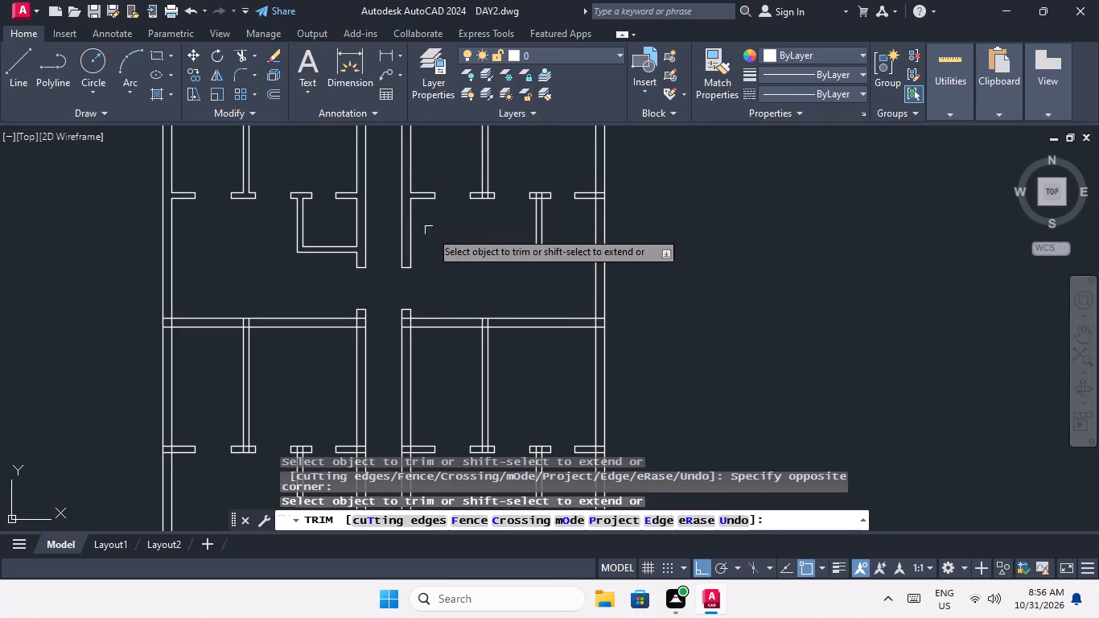
middle_drag(442, 214, 398, 304)
scroll(447, 274, up, 4)
scroll(414, 330, up, 2)
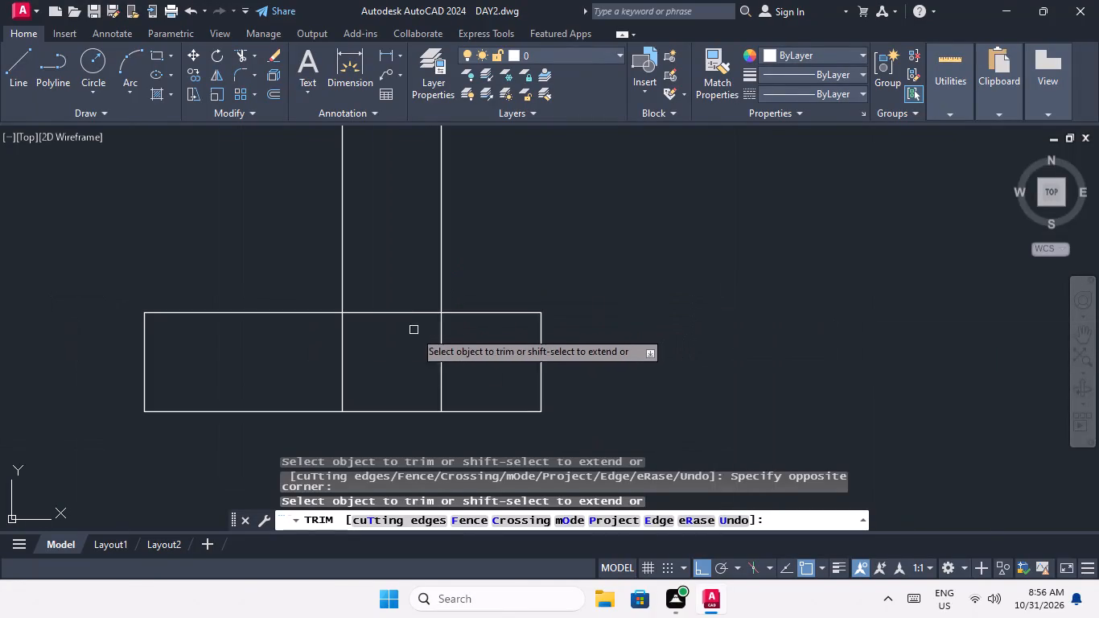
drag(457, 336, 438, 334)
click(320, 352)
drag(390, 335, 387, 334)
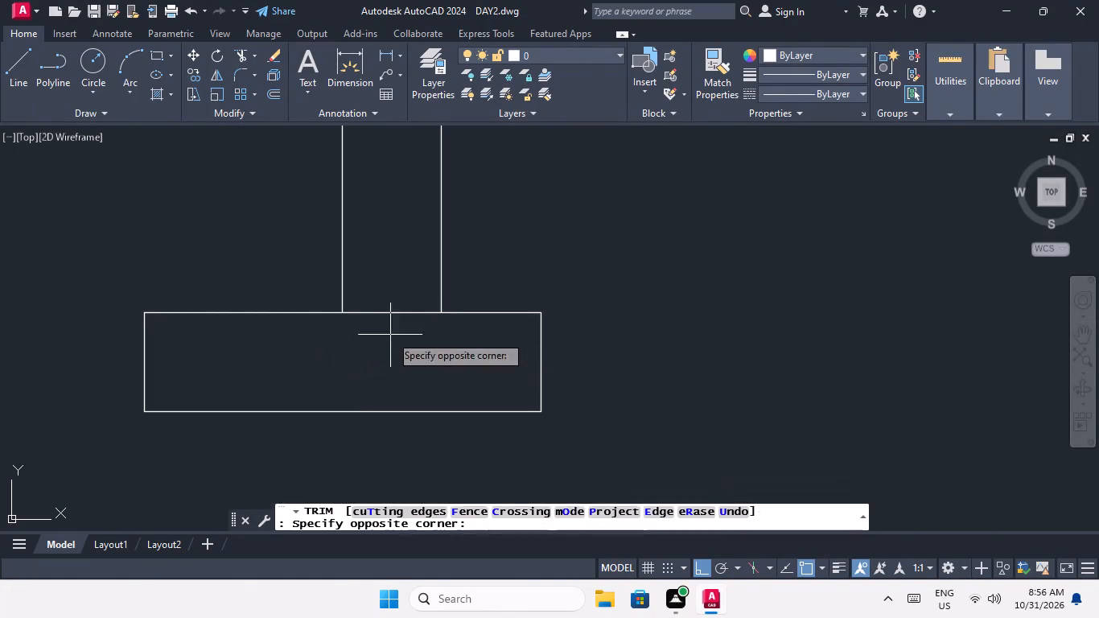
drag(387, 334, 372, 307)
click(377, 261)
Trim the overlapping lines where the second row's right-half small-room side wall meets the short wall above it.
scroll(374, 266, down, 5)
scroll(513, 276, up, 4)
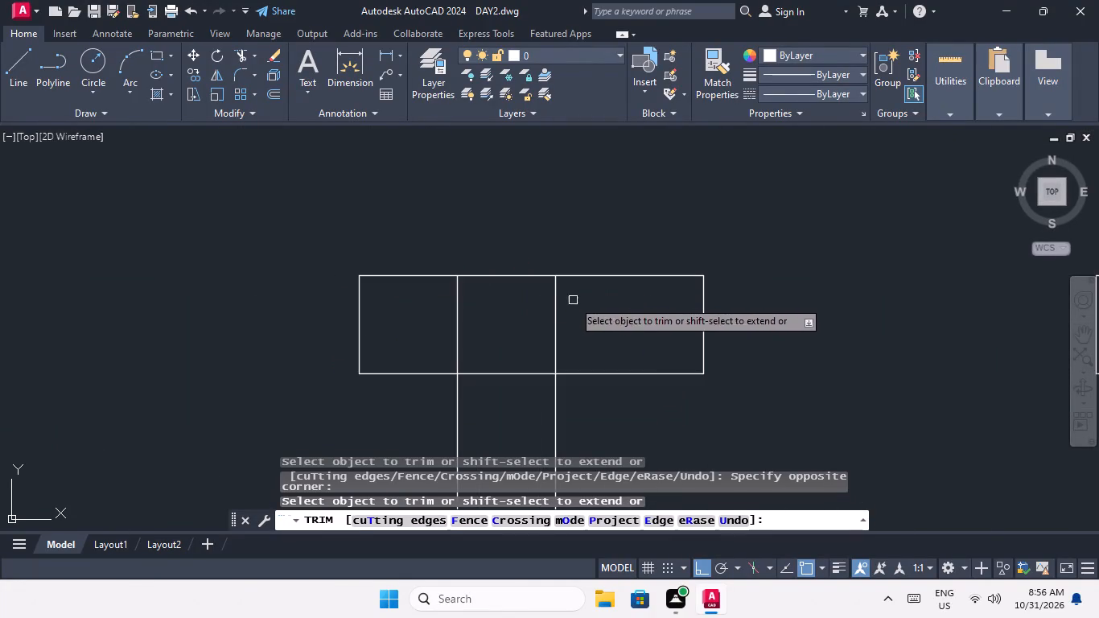
drag(573, 298, 562, 307)
click(437, 328)
drag(498, 389, 487, 368)
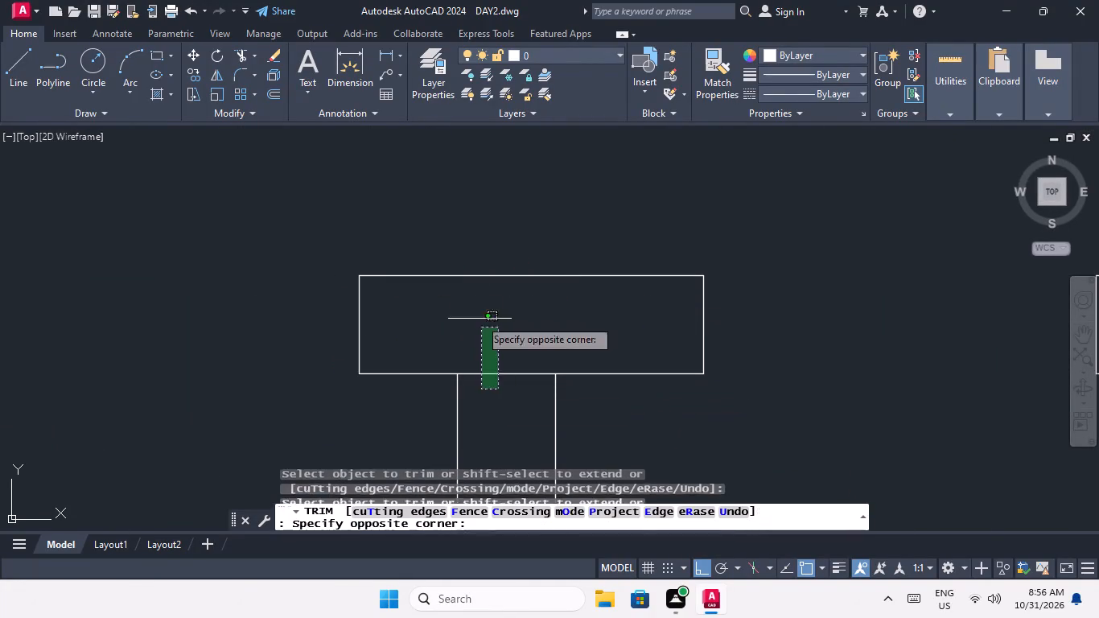
click(480, 316)
Trim the overlapping lines where the second row's right-half short wall stub meets the right outer wall.
scroll(484, 311, down, 4)
scroll(631, 308, up, 4)
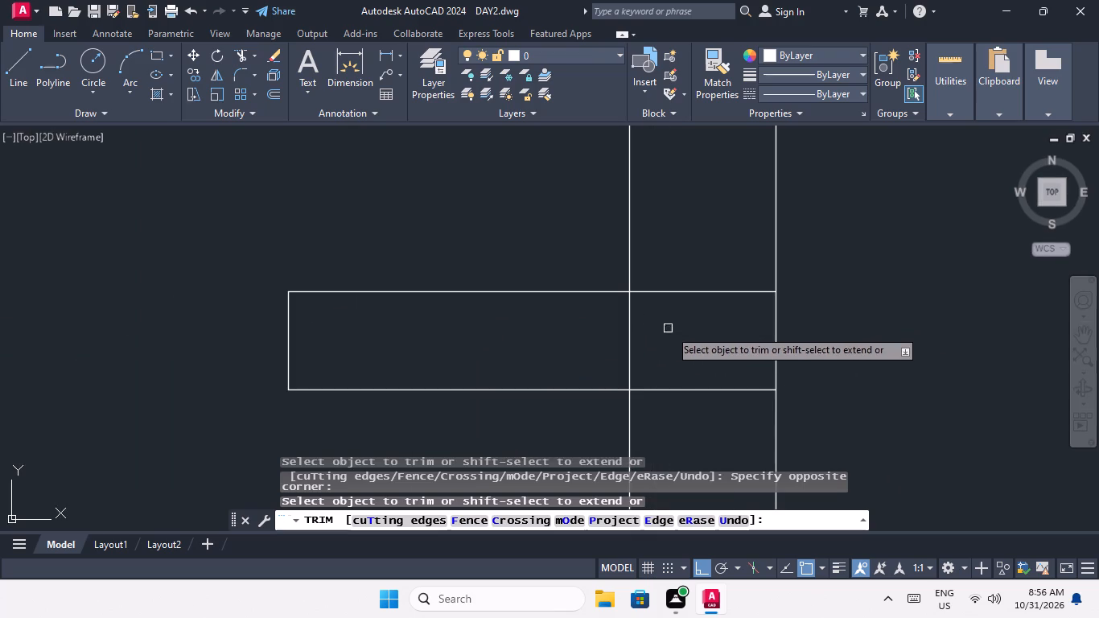
drag(706, 411, 703, 399)
drag(690, 262, 689, 295)
drag(673, 323, 653, 335)
click(601, 352)
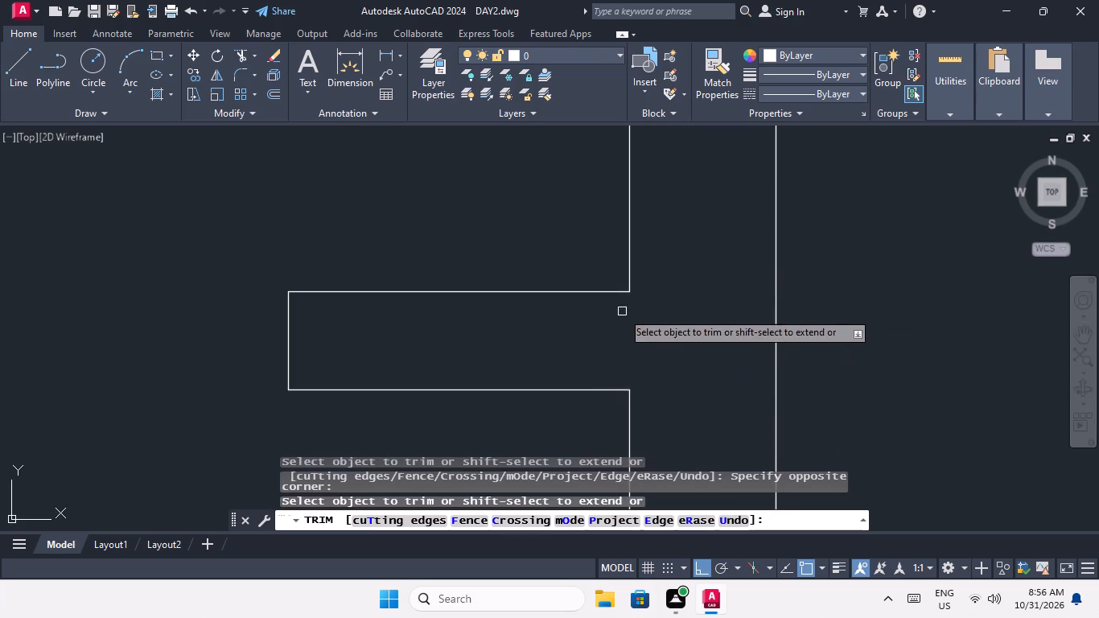
Trim the overlapping lines at the lower-left corner of the second row's right-half small room.
scroll(624, 306, down, 3)
middle_drag(528, 342, 525, 0)
middle_drag(481, 215, 459, 308)
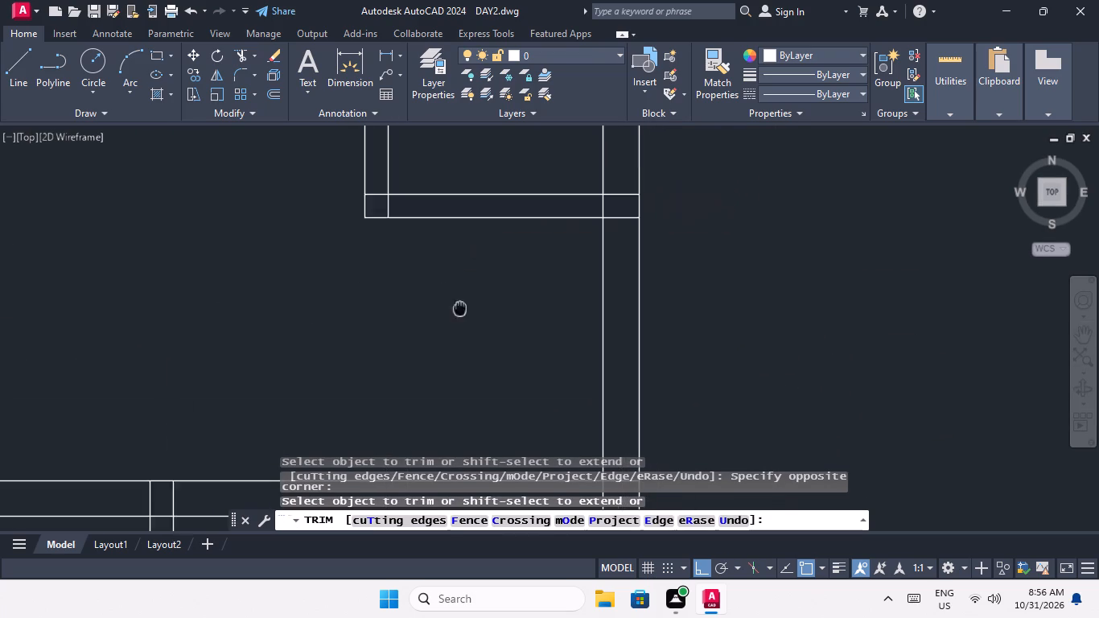
middle_drag(459, 308, 434, 410)
scroll(366, 304, up, 3)
drag(354, 332, 327, 359)
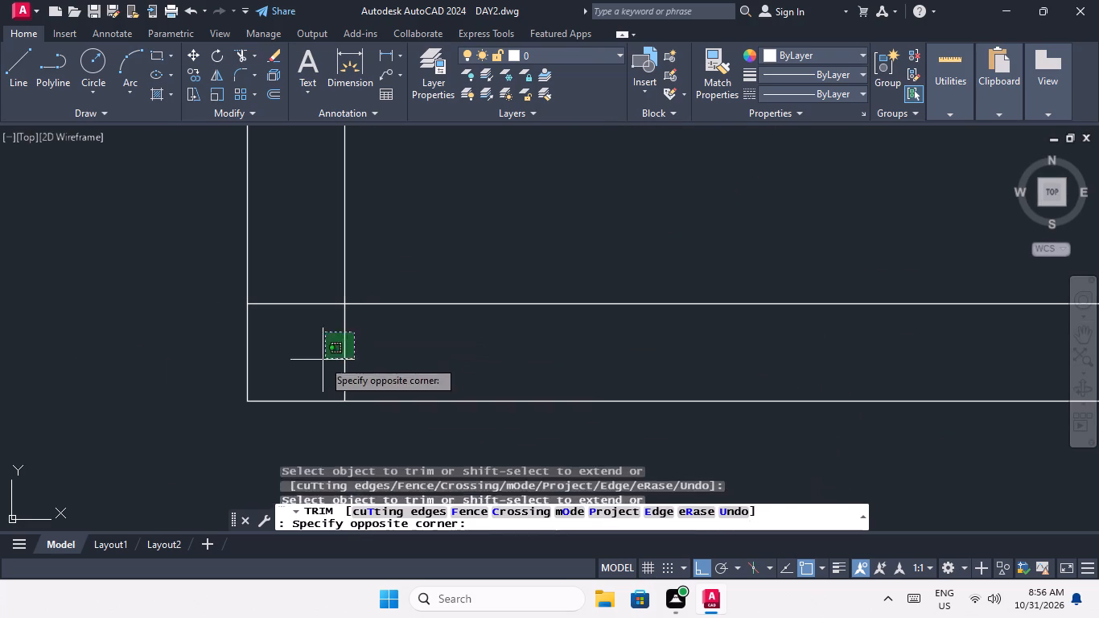
click(321, 360)
drag(324, 360, 311, 332)
click(286, 275)
Trim the overlapping lines where the second row's right-half small-room bottom wall meets the right outer wall.
scroll(295, 282, down, 5)
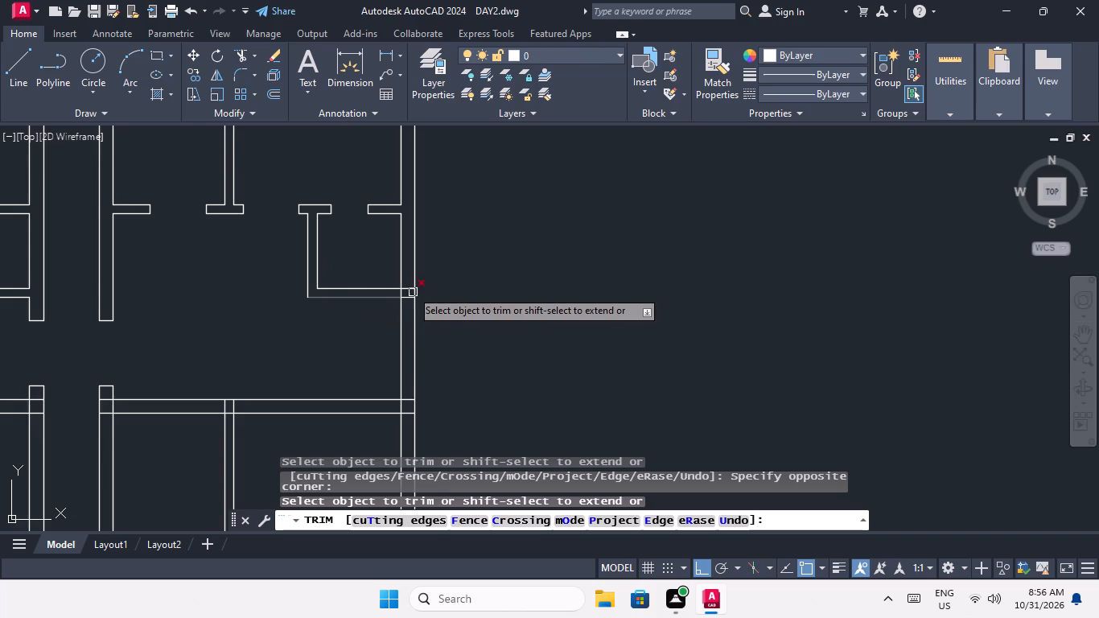
scroll(407, 280, up, 4)
drag(414, 396, 400, 356)
drag(393, 274, 390, 290)
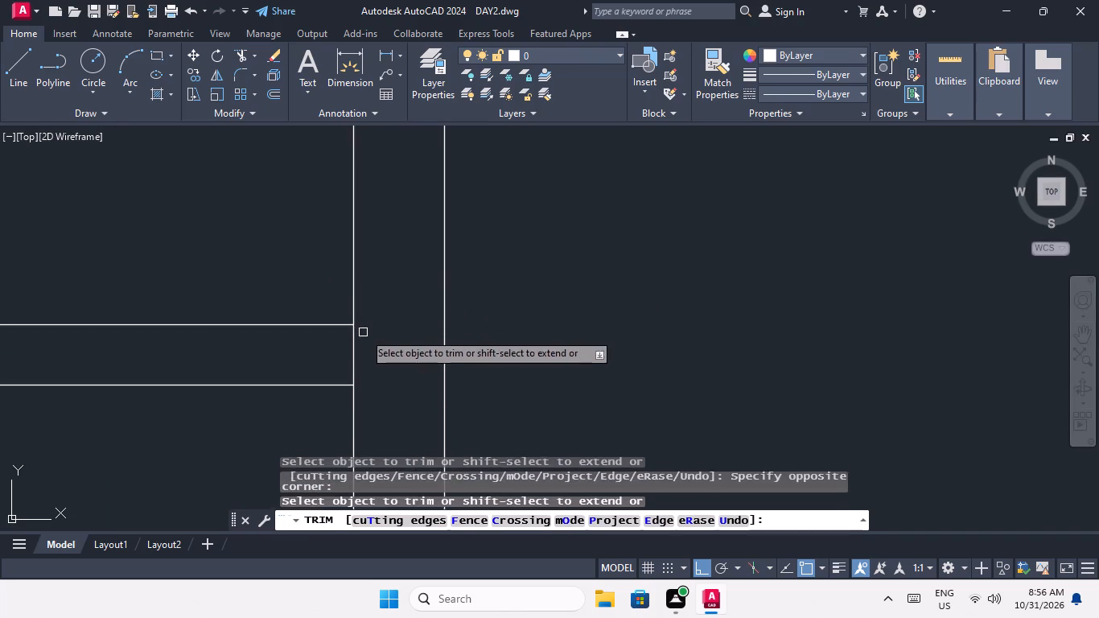
drag(364, 337, 355, 348)
click(345, 352)
Trim the overlapping lines where the third row's horizontal top wall meets the left outer wall.
scroll(348, 332, down, 4)
scroll(509, 349, down, 1)
scroll(496, 266, down, 1)
middle_drag(393, 313, 430, 209)
scroll(233, 251, up, 2)
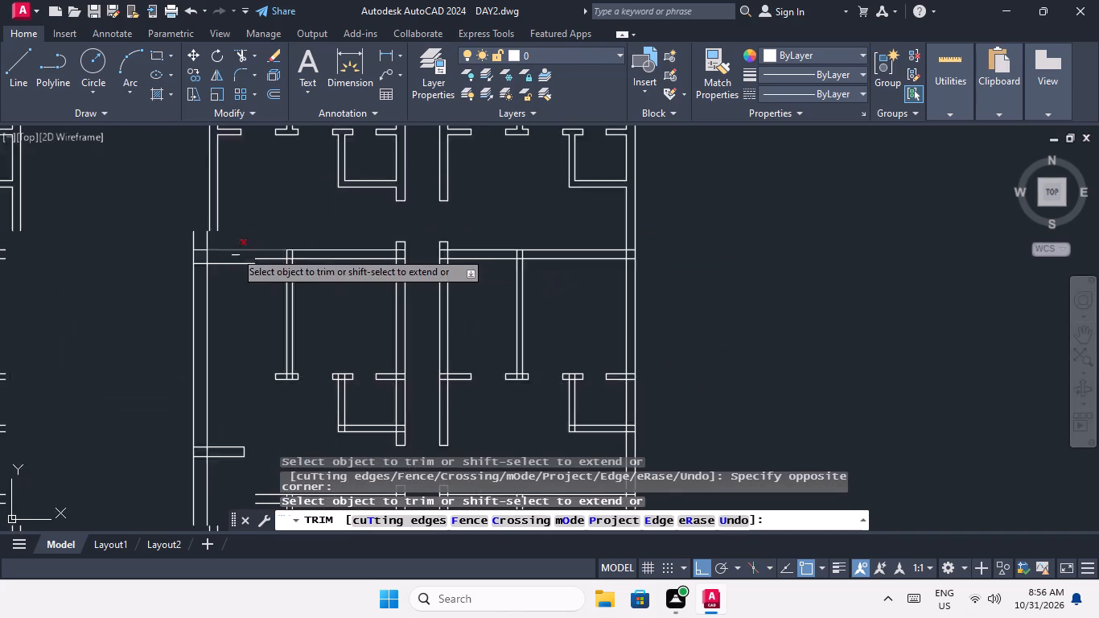
scroll(235, 251, up, 3)
drag(92, 315, 85, 295)
click(86, 232)
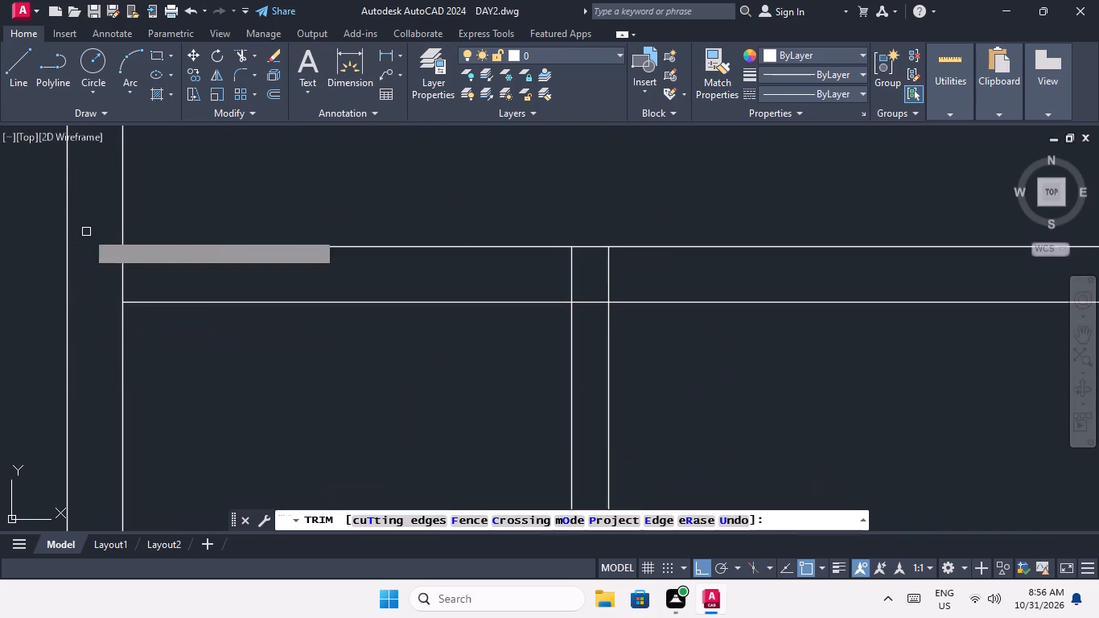
drag(140, 262, 107, 274)
click(88, 279)
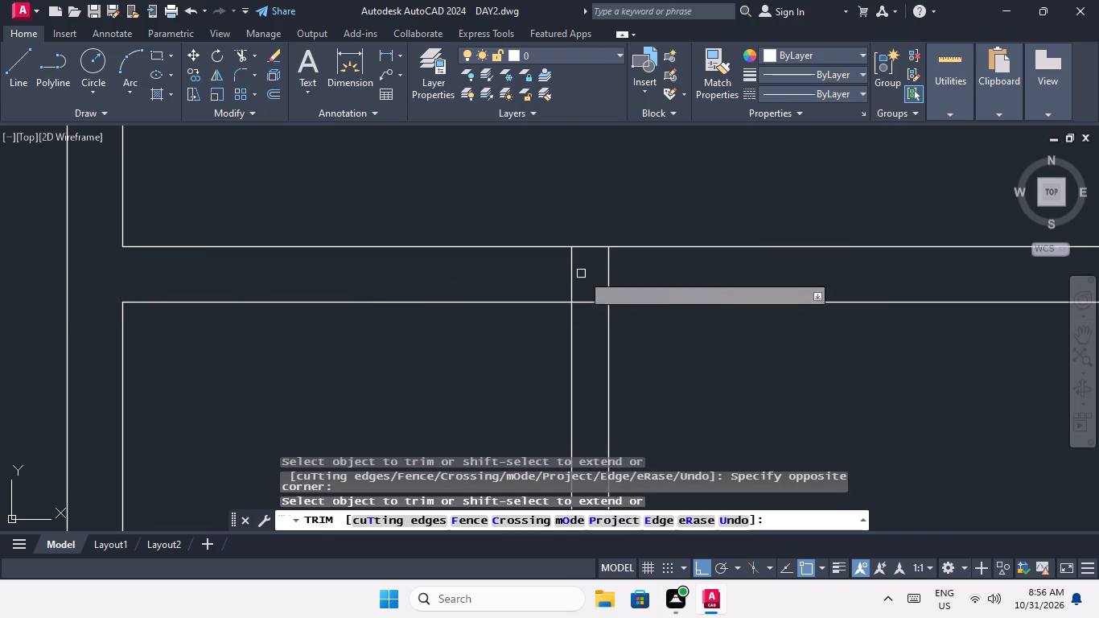
Trim the overlapping lines where the third row's left-half partition meets the horizontal wall above it.
click(625, 271)
click(536, 282)
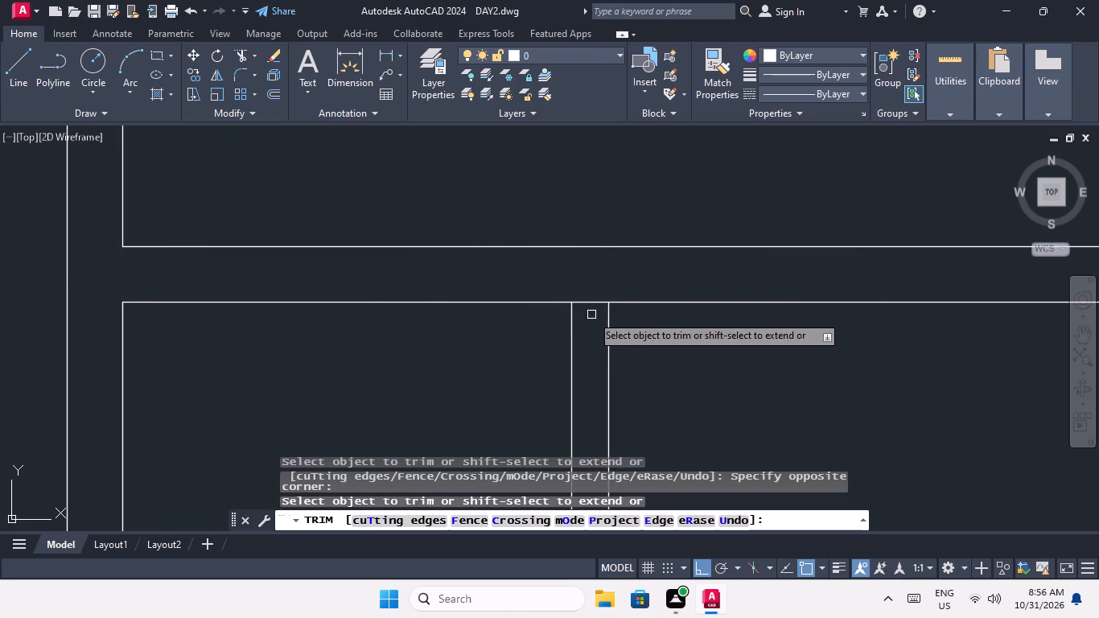
click(592, 315)
click(586, 286)
Trim the overlapping lines where the third row's left-half horizontal top wall meets the left corridor wall.
scroll(586, 286, down, 4)
middle_drag(624, 329, 481, 355)
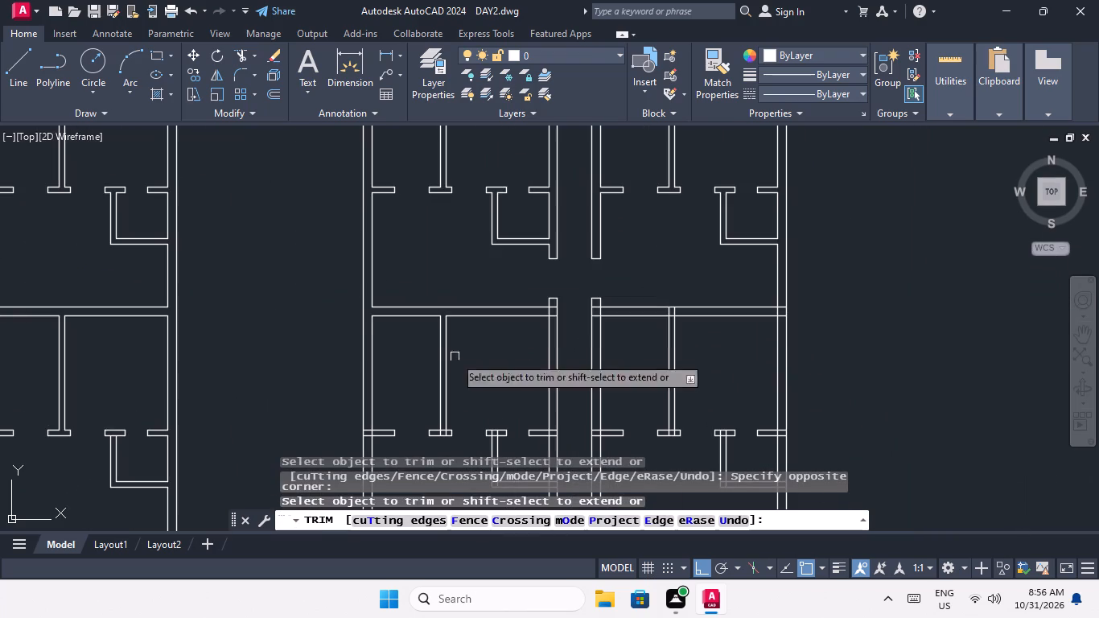
scroll(569, 307, up, 5)
drag(520, 361, 517, 329)
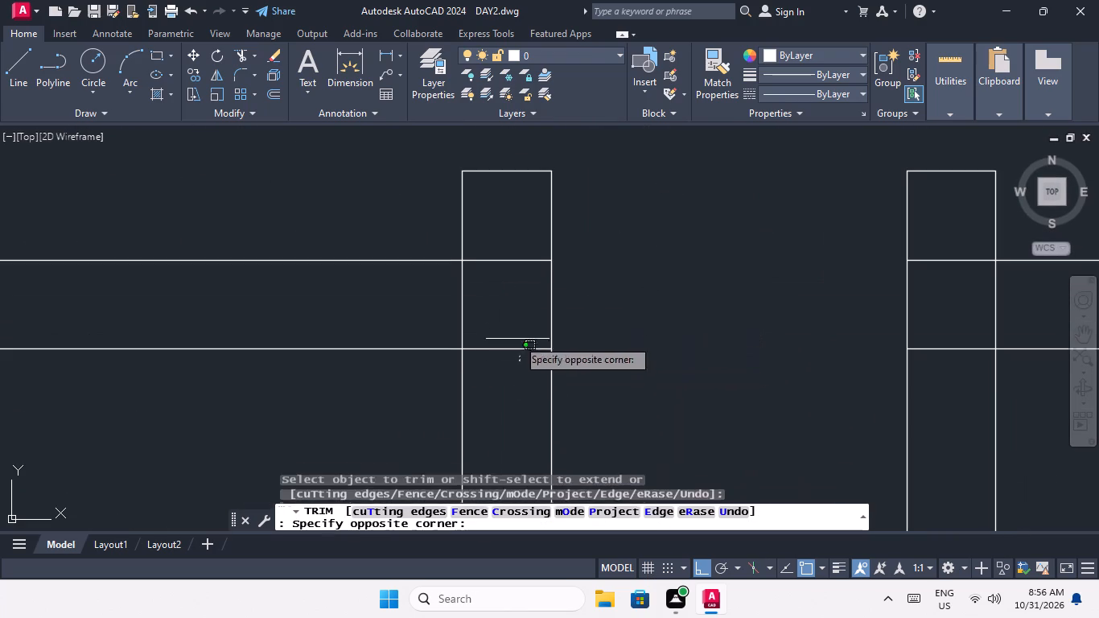
drag(517, 329, 517, 319)
click(511, 249)
drag(496, 282, 459, 295)
click(449, 301)
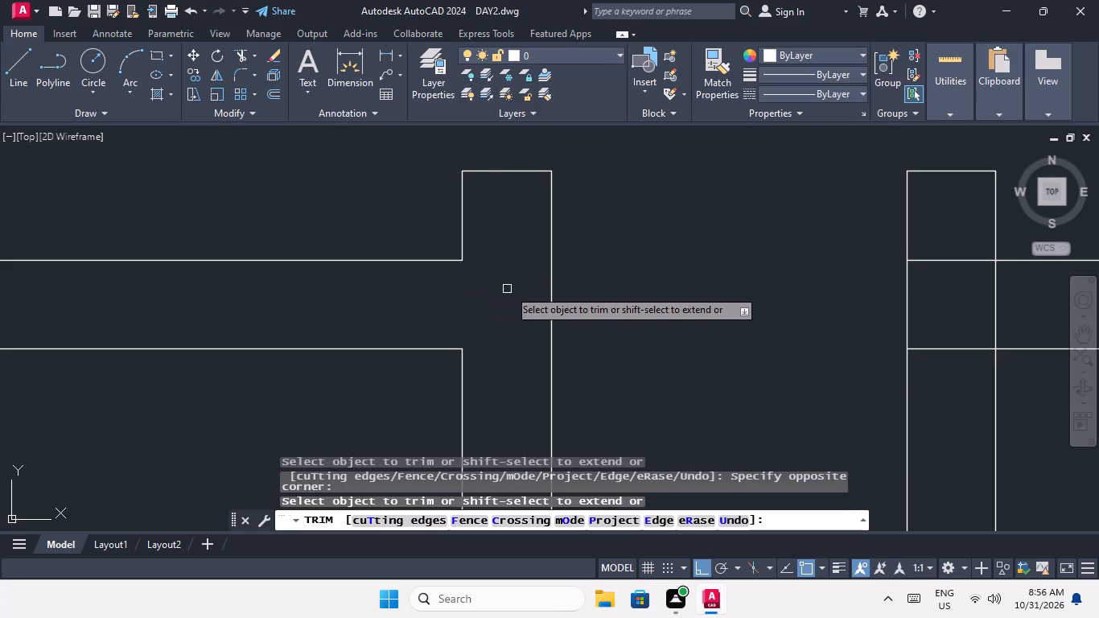
Trim the overlapping lines where the third row's right-half horizontal top wall meets the right corridor wall.
scroll(598, 261, down, 2)
middle_drag(566, 247, 315, 237)
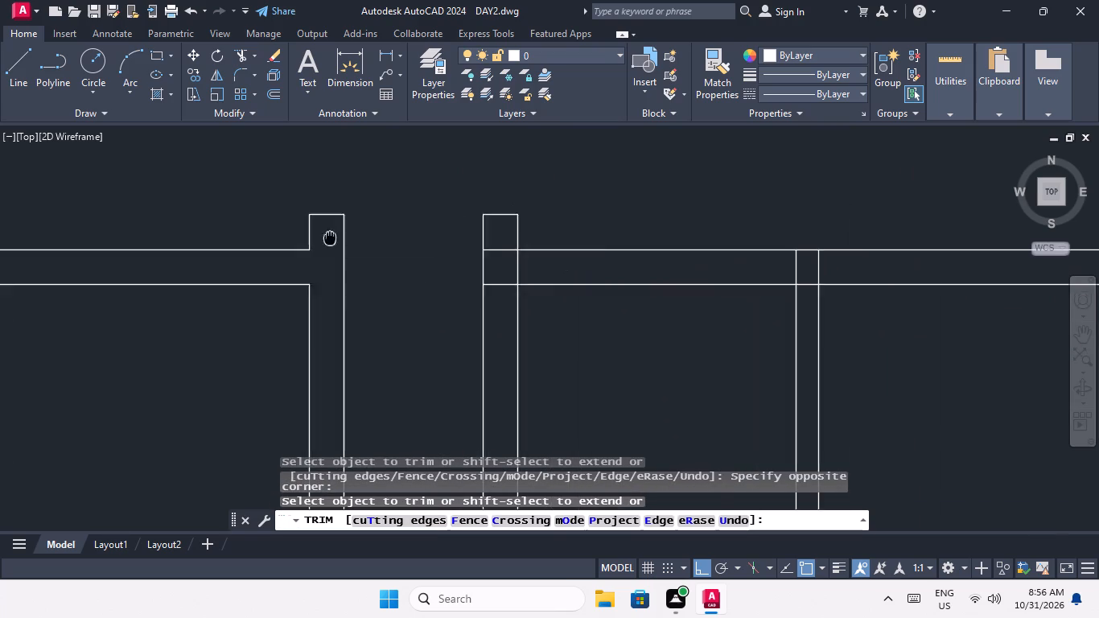
middle_drag(315, 237, 120, 236)
scroll(298, 271, up, 2)
drag(273, 320, 269, 303)
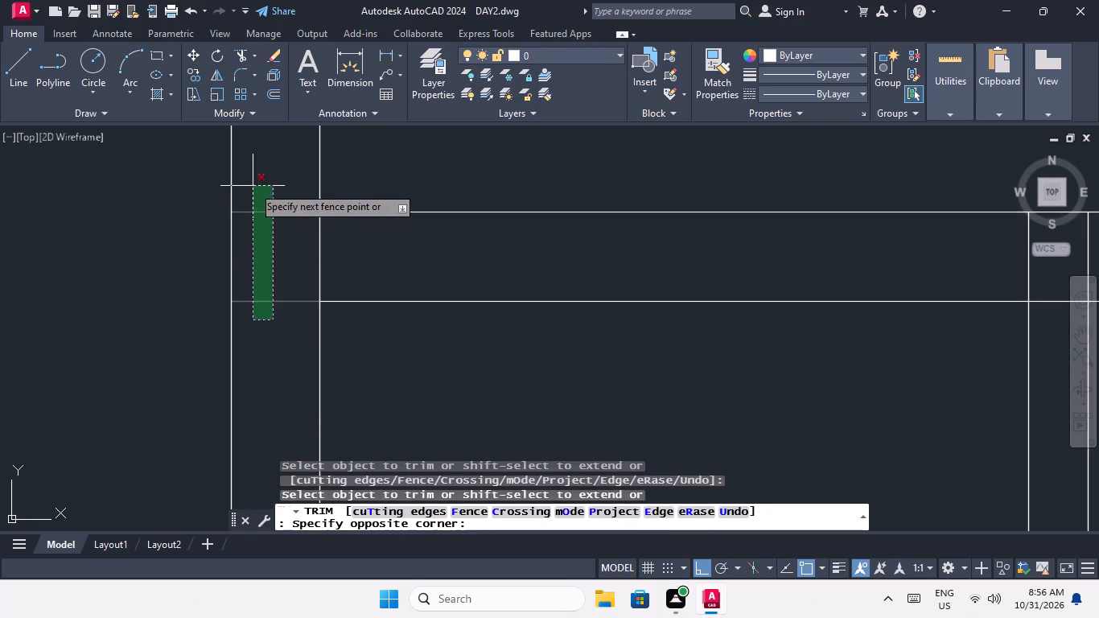
drag(253, 186, 265, 217)
drag(357, 241, 262, 262)
click(277, 264)
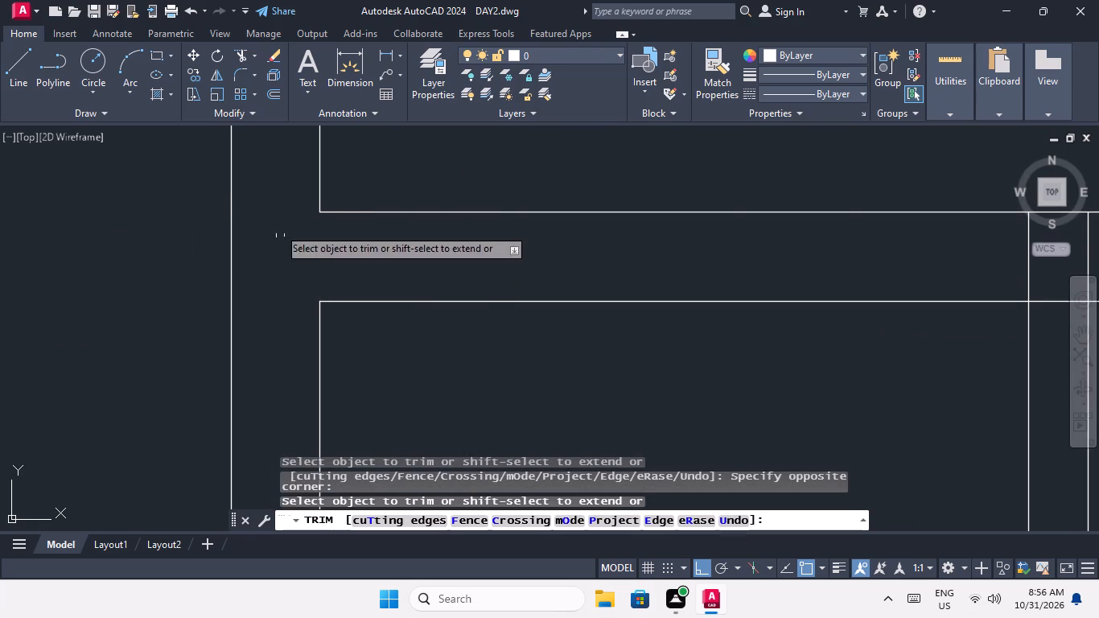
Trim the overlapping lines where the third row's right-half partition meets the horizontal wall above it.
scroll(266, 198, down, 4)
scroll(379, 205, up, 6)
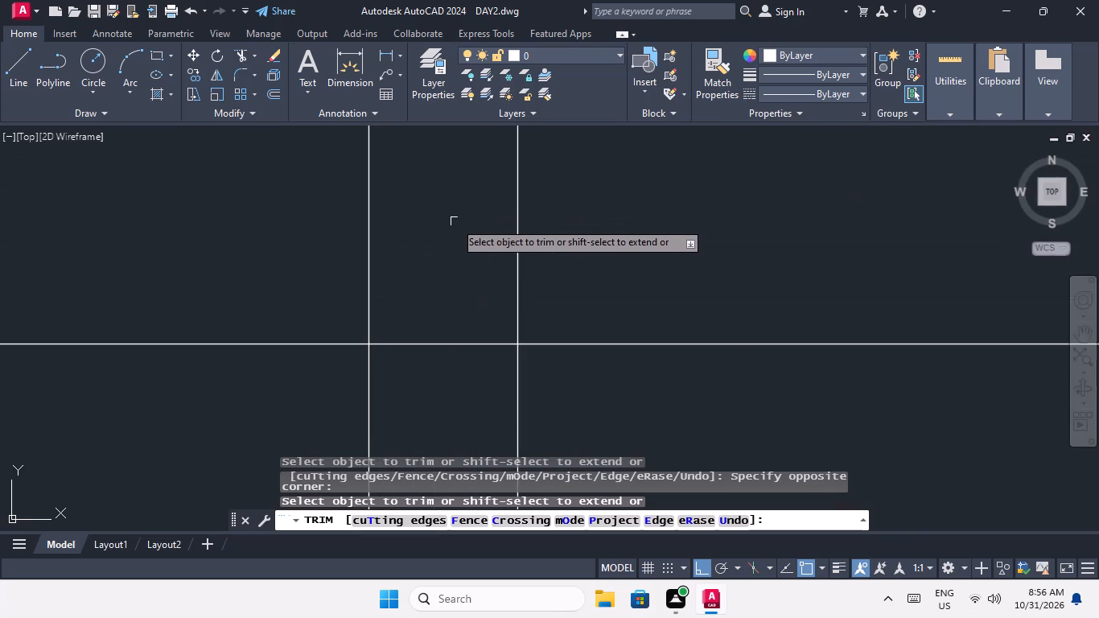
scroll(455, 222, down, 1)
middle_drag(455, 229, 444, 279)
drag(521, 242, 428, 271)
click(316, 263)
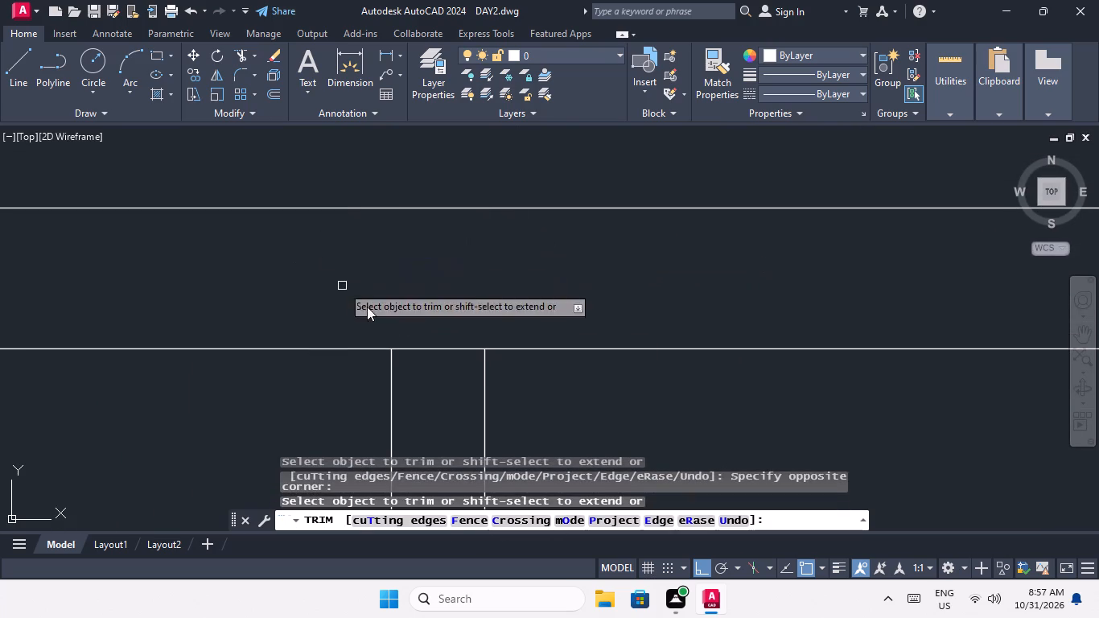
drag(426, 383, 423, 374)
click(401, 274)
Trim the overlapping lines where the third row's right-half horizontal top wall meets the right outer wall.
scroll(458, 245, down, 3)
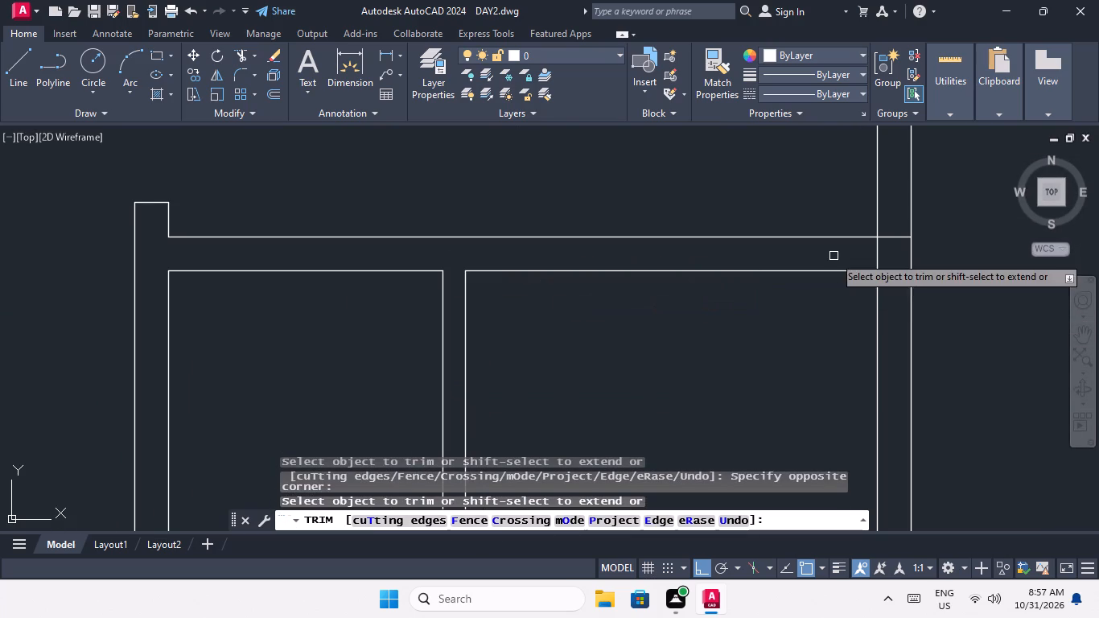
middle_drag(834, 254, 404, 304)
scroll(457, 309, up, 3)
drag(503, 379, 491, 341)
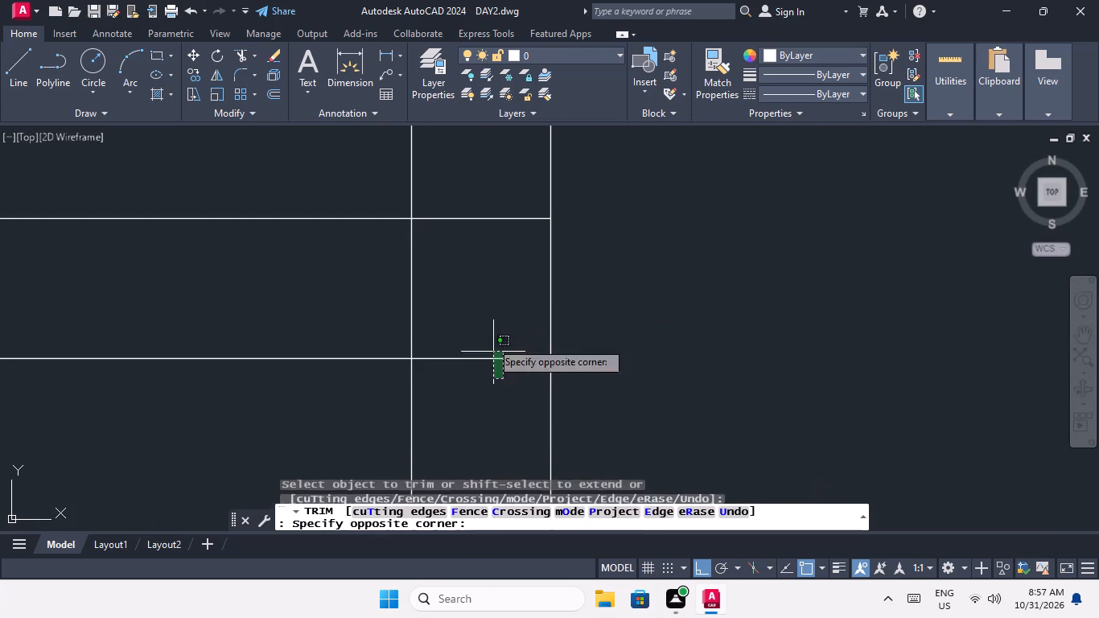
drag(459, 181, 456, 197)
drag(446, 254, 394, 285)
click(316, 300)
Trim the overlapping lines where the third row's short middle wall stub meets the left outer wall.
scroll(340, 271, down, 4)
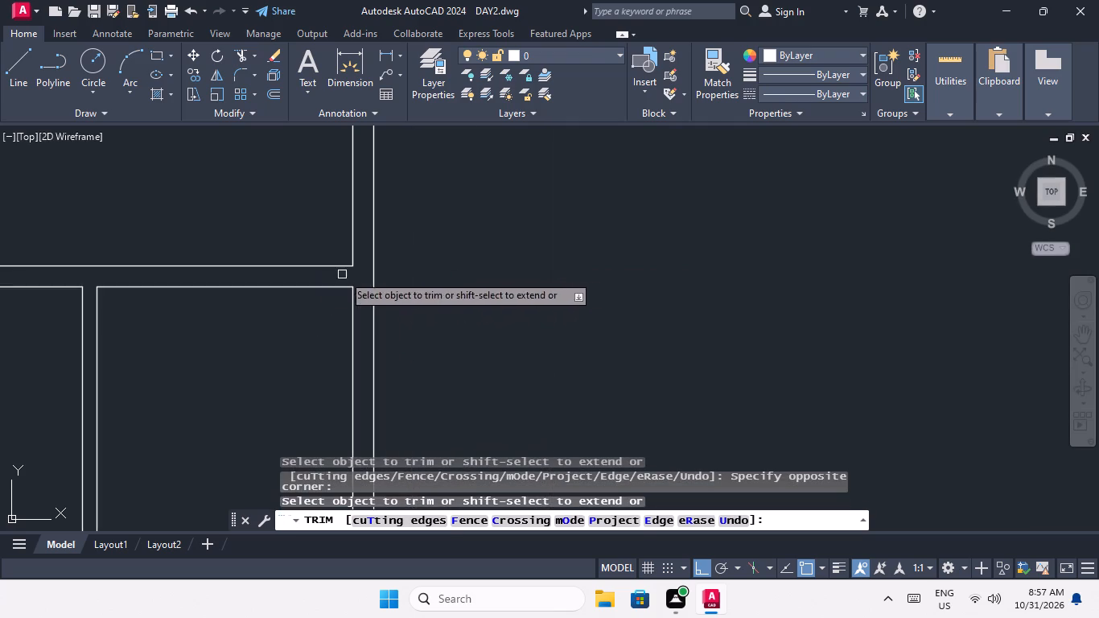
scroll(442, 268, down, 4)
middle_drag(481, 273, 499, 266)
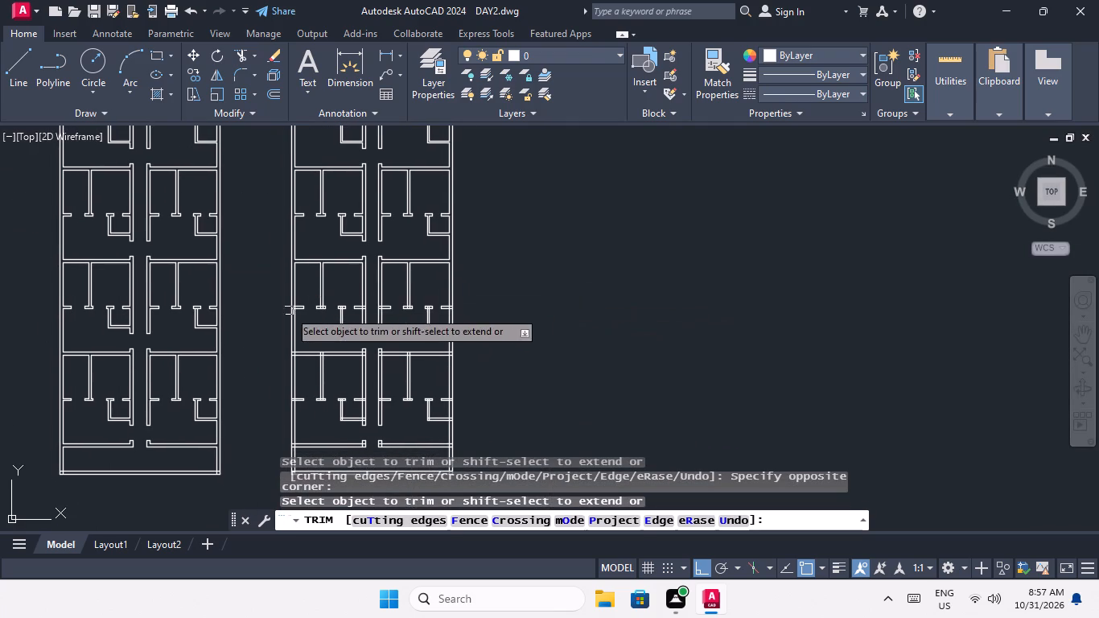
scroll(286, 307, up, 7)
drag(328, 394, 321, 371)
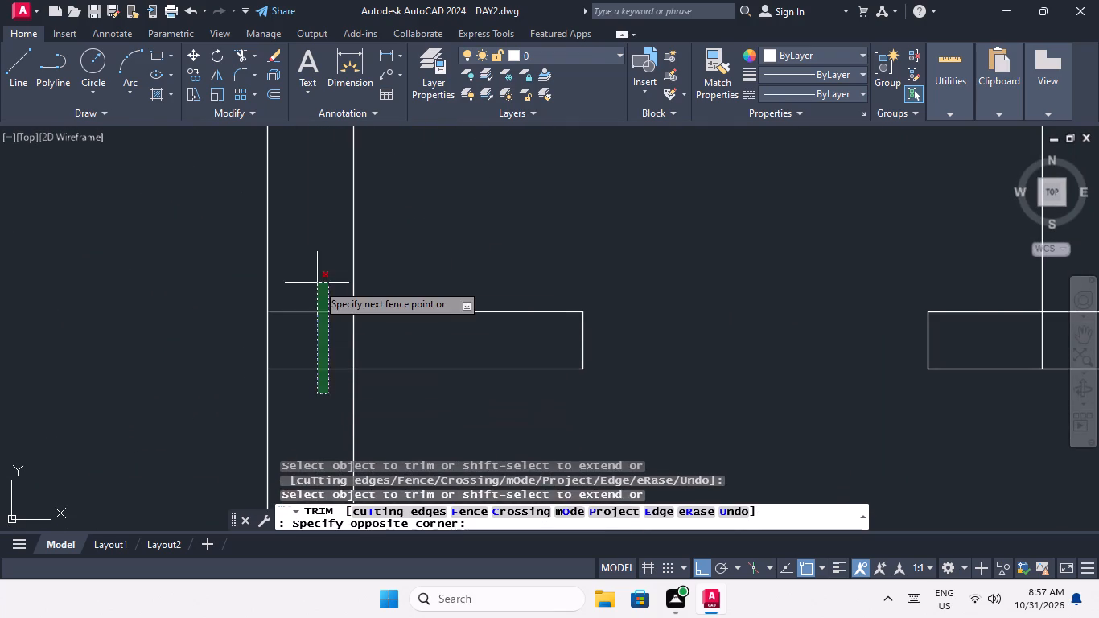
drag(317, 283, 318, 303)
drag(367, 330, 336, 348)
click(325, 352)
Trim the overlapping lines where the third row's left-half partition meets the short wall piece at its lower end.
scroll(312, 270, down, 3)
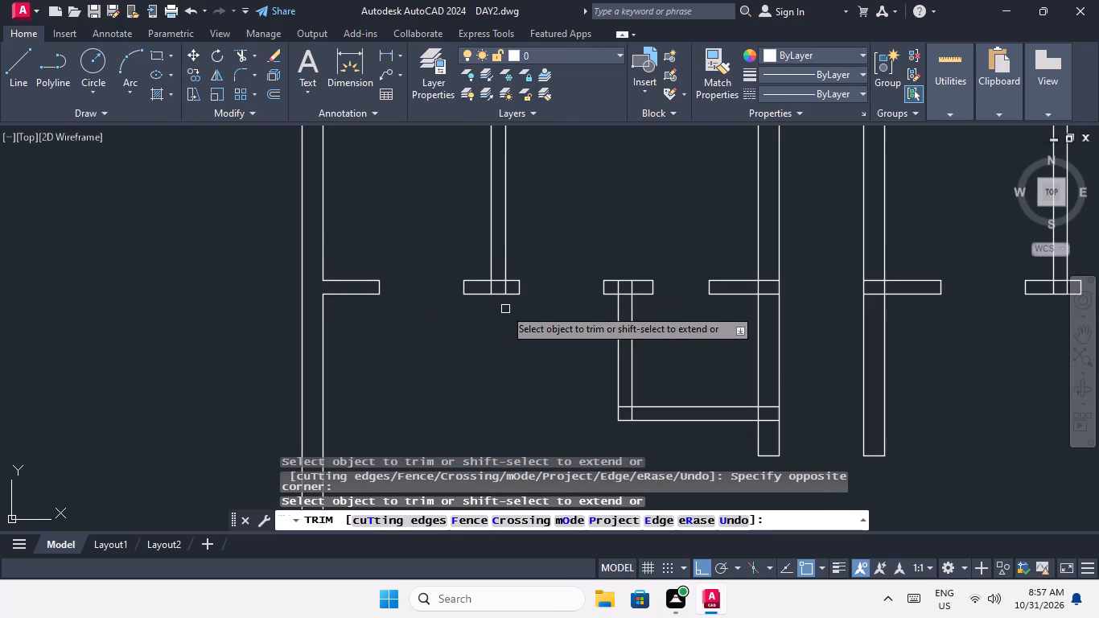
scroll(497, 290, up, 4)
drag(555, 253, 490, 252)
drag(410, 251, 424, 265)
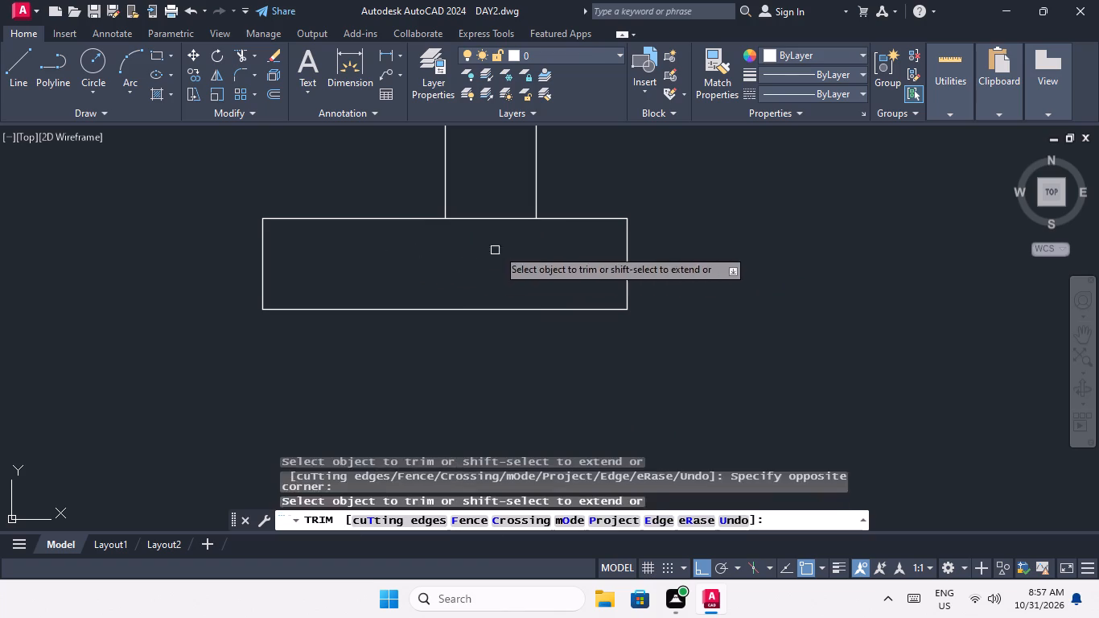
drag(500, 246, 496, 235)
click(482, 197)
Trim the overlapping lines where the left wall of the third row's left-half small room meets the short wall above it.
scroll(472, 214, down, 3)
middle_drag(515, 274, 185, 306)
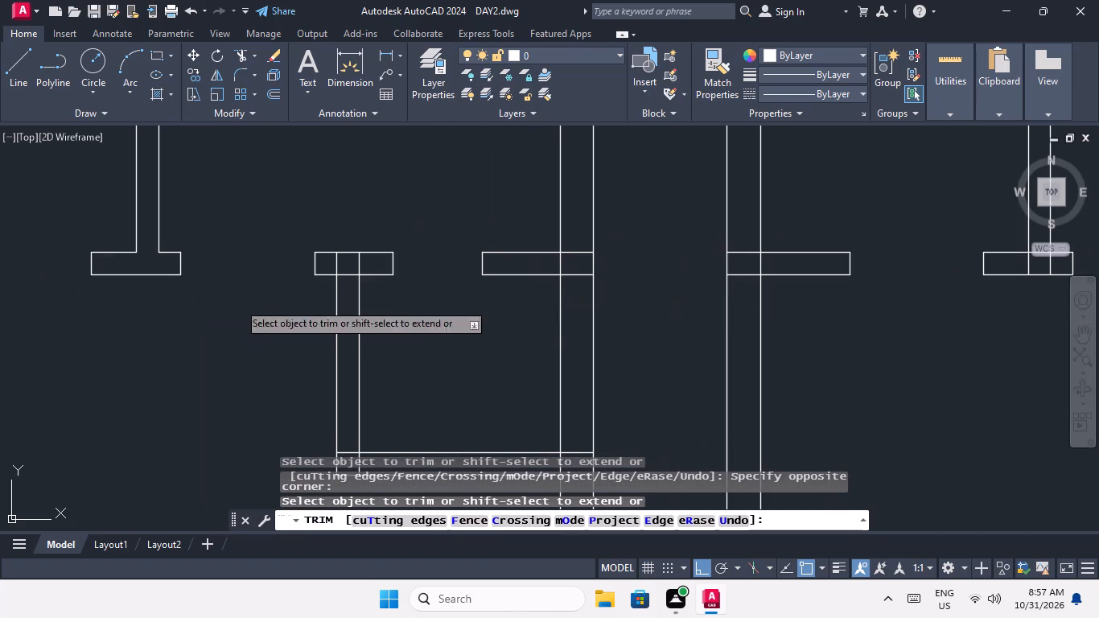
scroll(337, 250, up, 4)
drag(513, 246, 406, 274)
drag(294, 275, 301, 288)
drag(401, 413, 392, 367)
click(377, 285)
Trim the overlapping lines where the third row's left-half short wall stub meets the left corridor wall.
scroll(368, 299, down, 5)
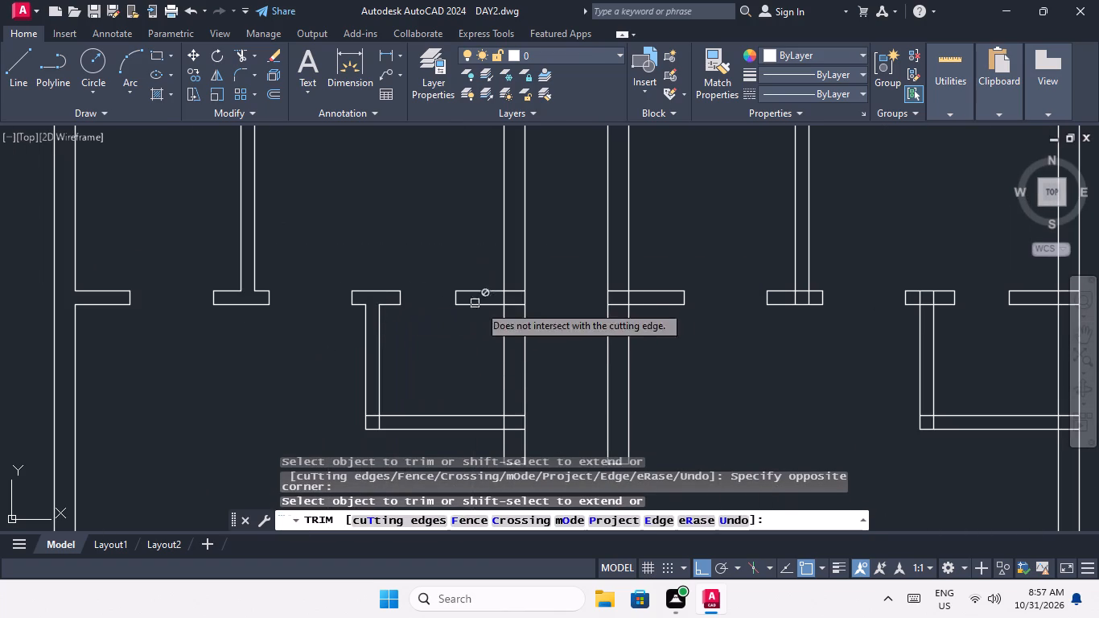
scroll(504, 295, up, 3)
drag(570, 354, 541, 282)
drag(537, 196, 530, 234)
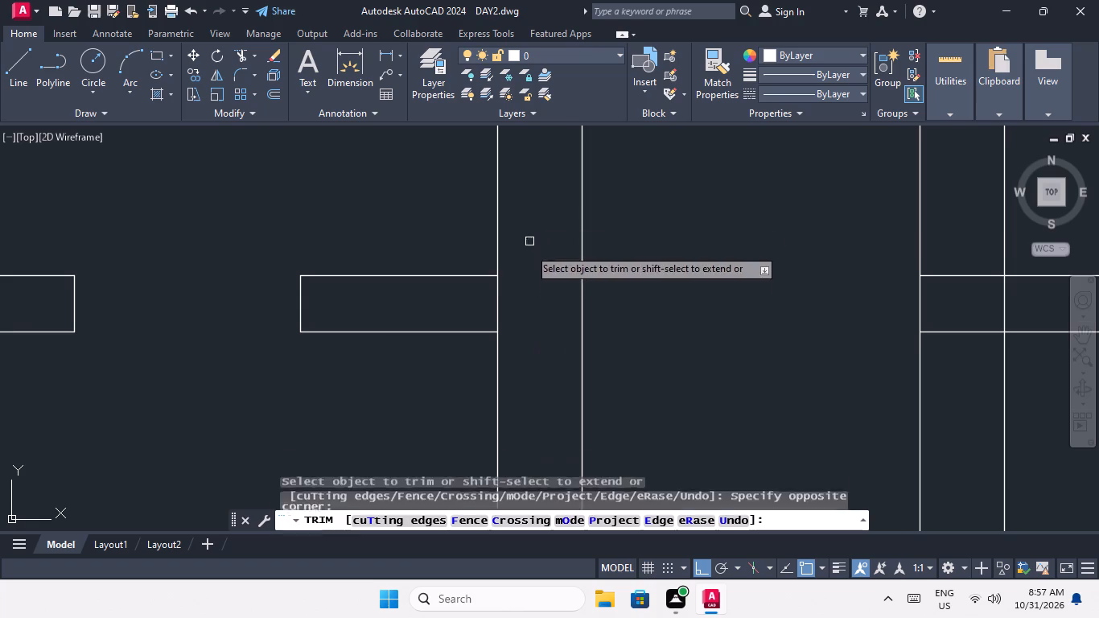
drag(525, 264, 500, 297)
click(483, 305)
Trim the overlapping lines at the lower-left corner of the third row's left-half small room.
scroll(461, 192, down, 5)
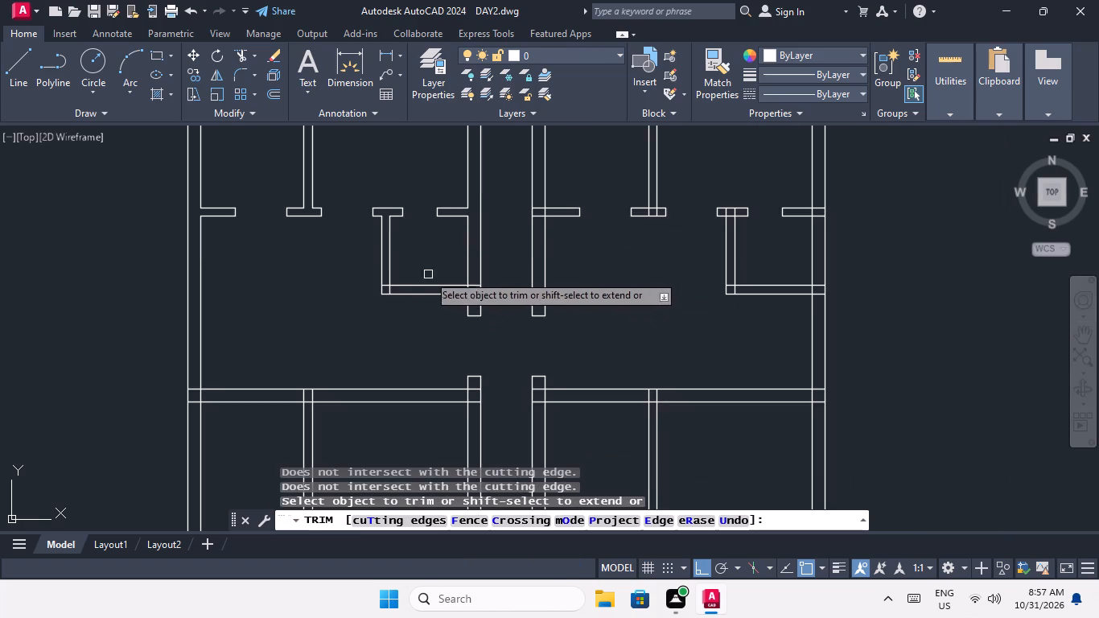
scroll(384, 278, up, 4)
drag(438, 344, 413, 369)
click(389, 369)
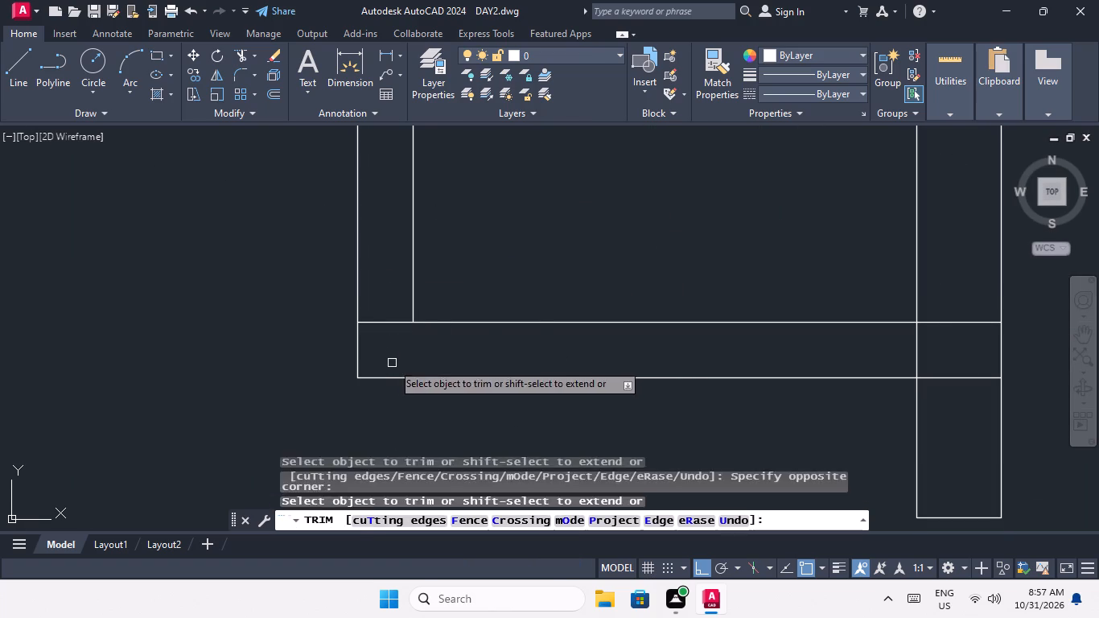
click(392, 363)
click(378, 305)
Trim the overlapping lines where the bottom wall of the third row's left-half small room meets the left corridor wall.
scroll(378, 302, down, 4)
scroll(480, 312, up, 4)
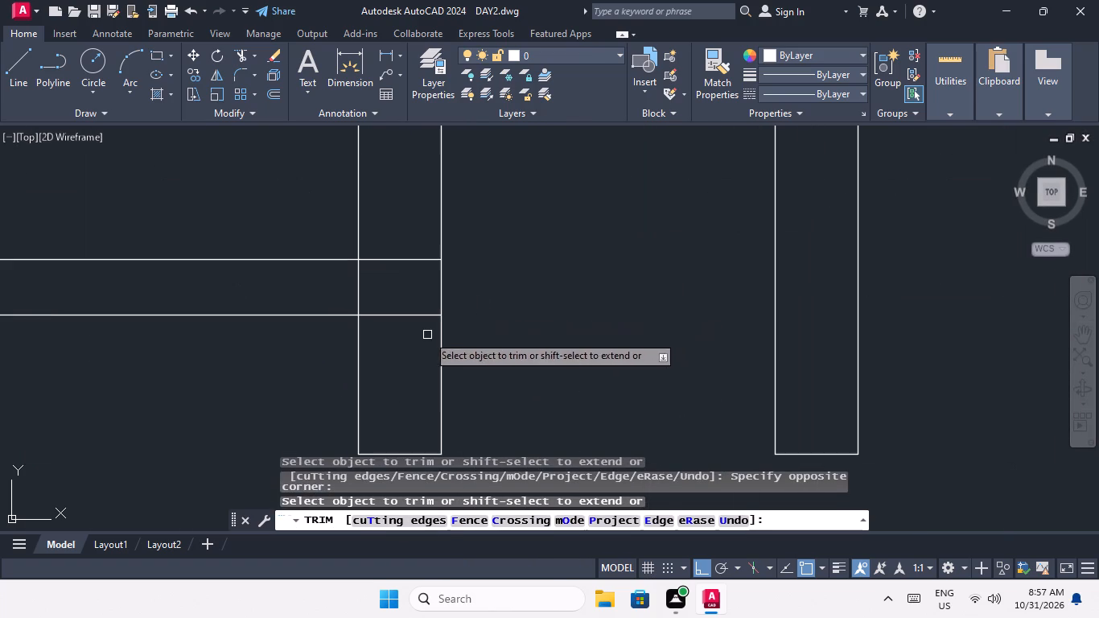
drag(427, 335, 416, 307)
drag(399, 239, 397, 266)
drag(396, 272, 353, 288)
click(335, 290)
Trim the overlapping lines where the third row's right-half short wall stub meets the right corridor wall.
scroll(350, 266, down, 6)
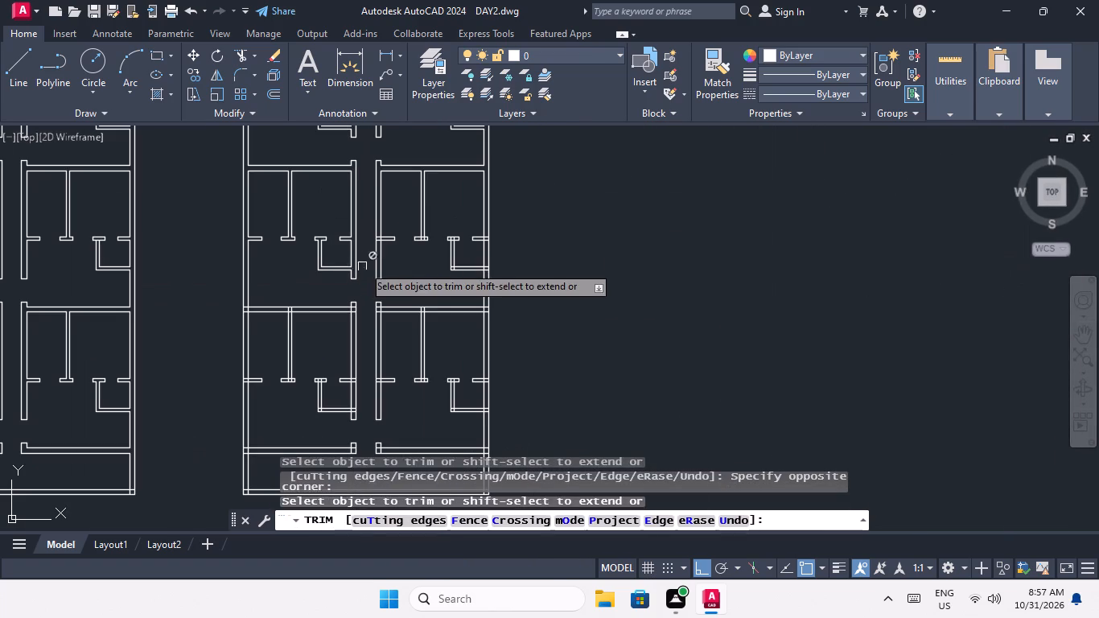
scroll(384, 231, up, 6)
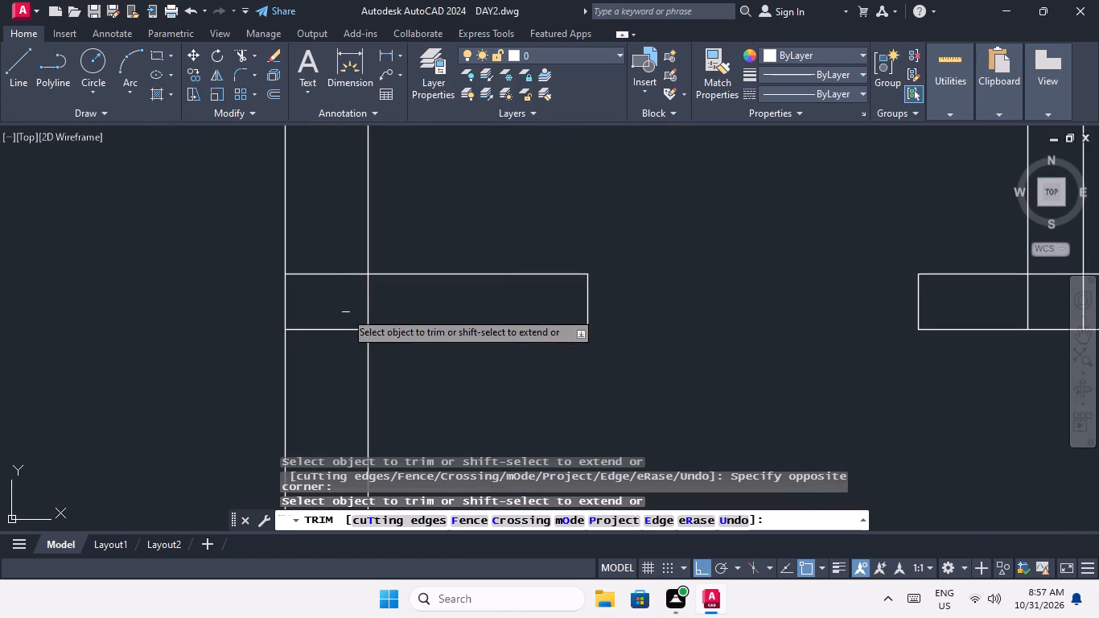
drag(346, 349, 337, 326)
drag(321, 252, 323, 262)
drag(383, 290, 364, 299)
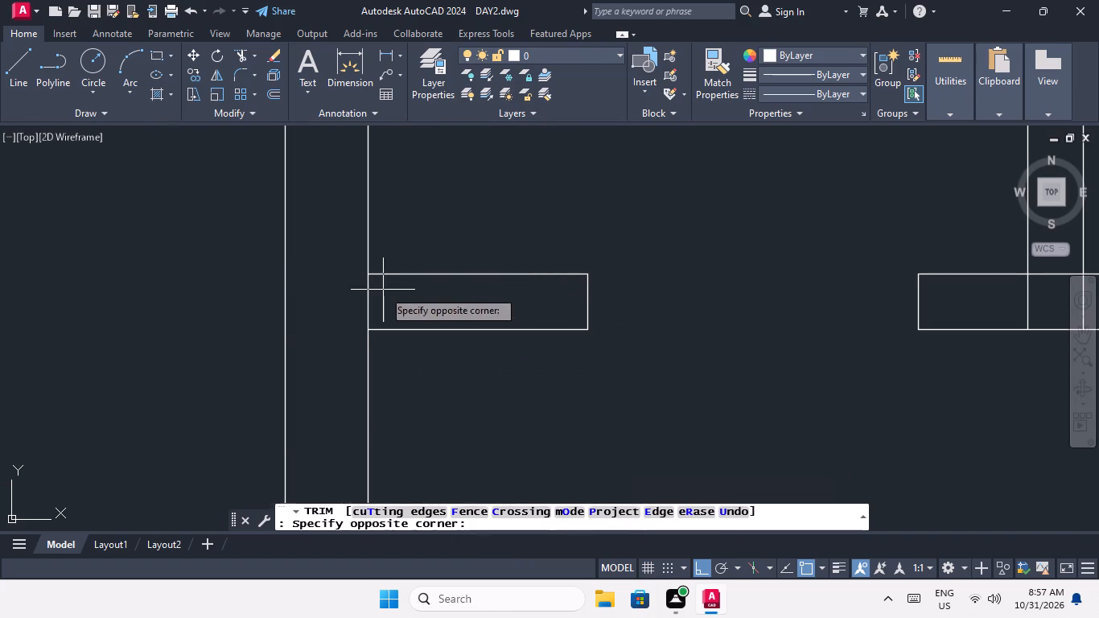
drag(364, 299, 341, 304)
click(335, 304)
Trim the overlapping lines where the third row's right-half partition meets the short wall piece at its lower end.
scroll(341, 270, down, 3)
scroll(510, 251, up, 4)
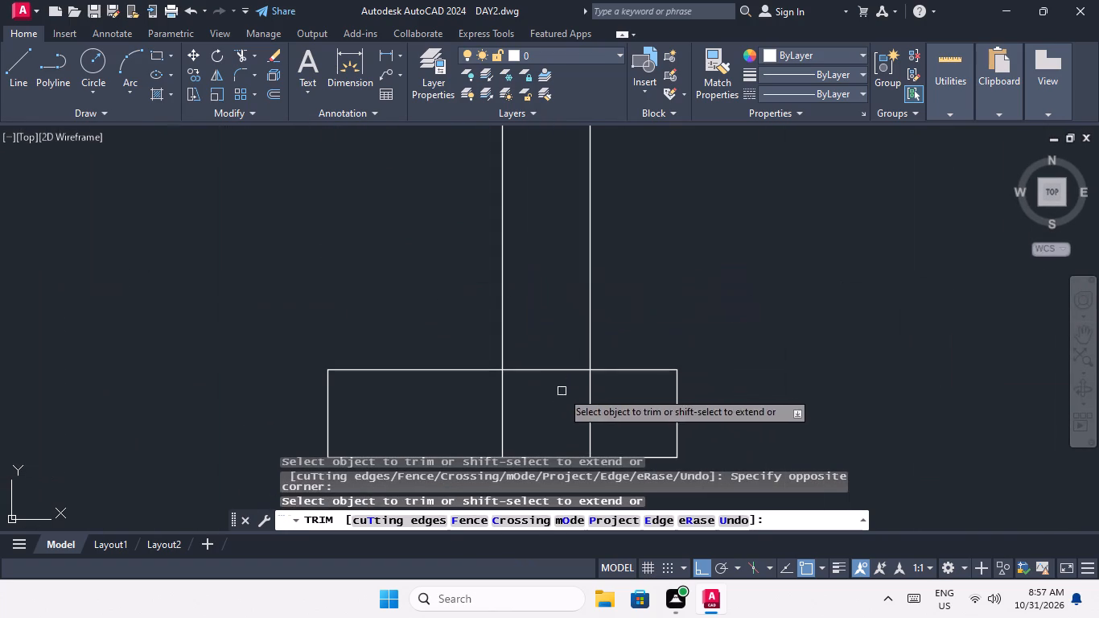
middle_drag(552, 365, 467, 204)
drag(519, 246, 450, 245)
drag(362, 263, 387, 260)
drag(471, 238, 467, 228)
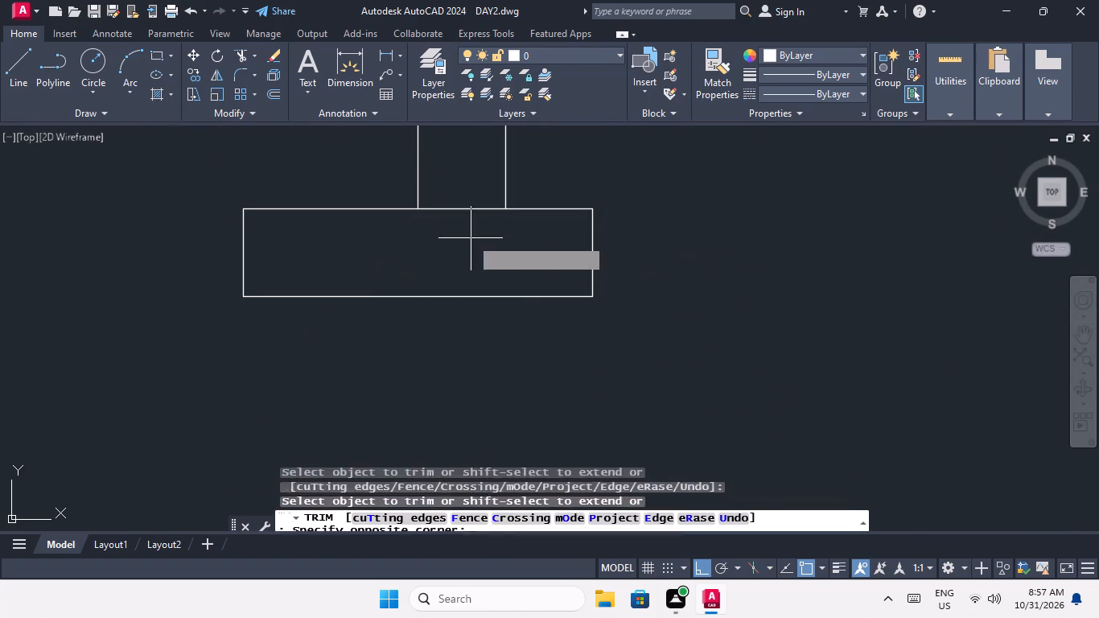
drag(467, 228, 456, 200)
drag(440, 158, 445, 175)
Trim the overlapping lines where the left wall of the third row's right-half small room meets the short wall above it.
scroll(446, 215, down, 5)
middle_drag(467, 256, 365, 295)
scroll(381, 278, down, 2)
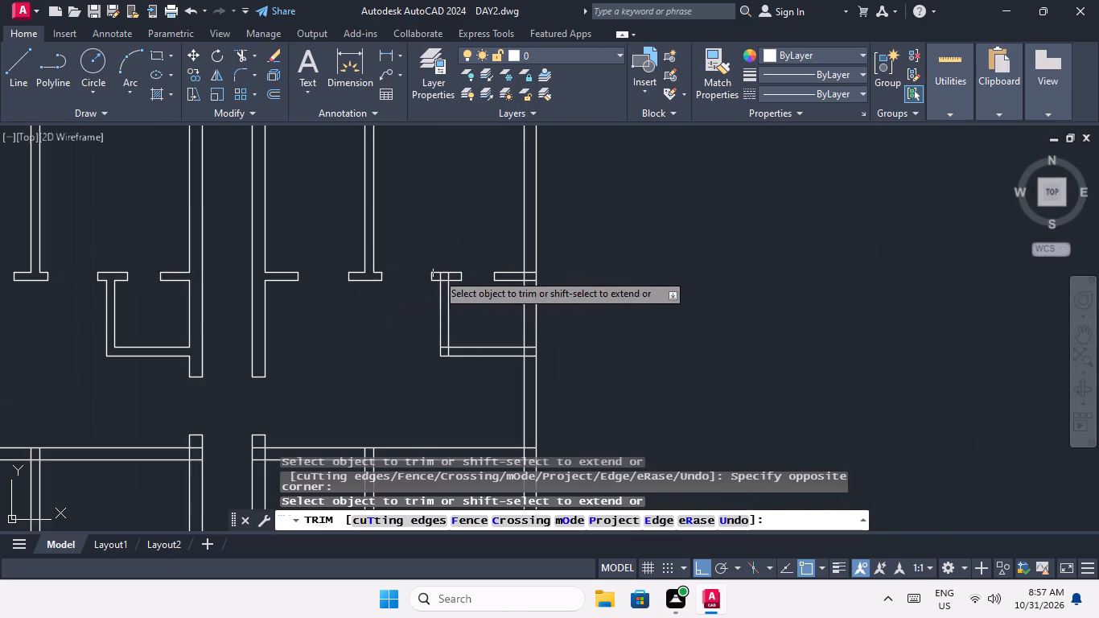
scroll(446, 272, up, 5)
drag(475, 290, 448, 303)
click(350, 300)
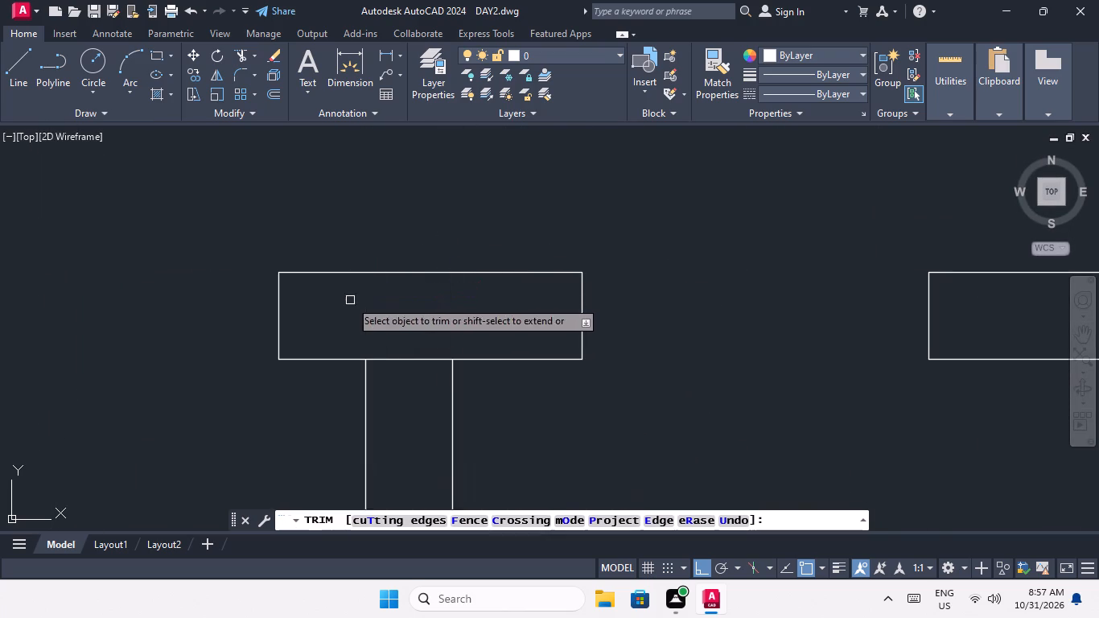
drag(420, 391, 411, 365)
click(403, 320)
Trim the overlapping lines where the third row's short middle wall stub meets the right outer wall.
scroll(404, 319, down, 5)
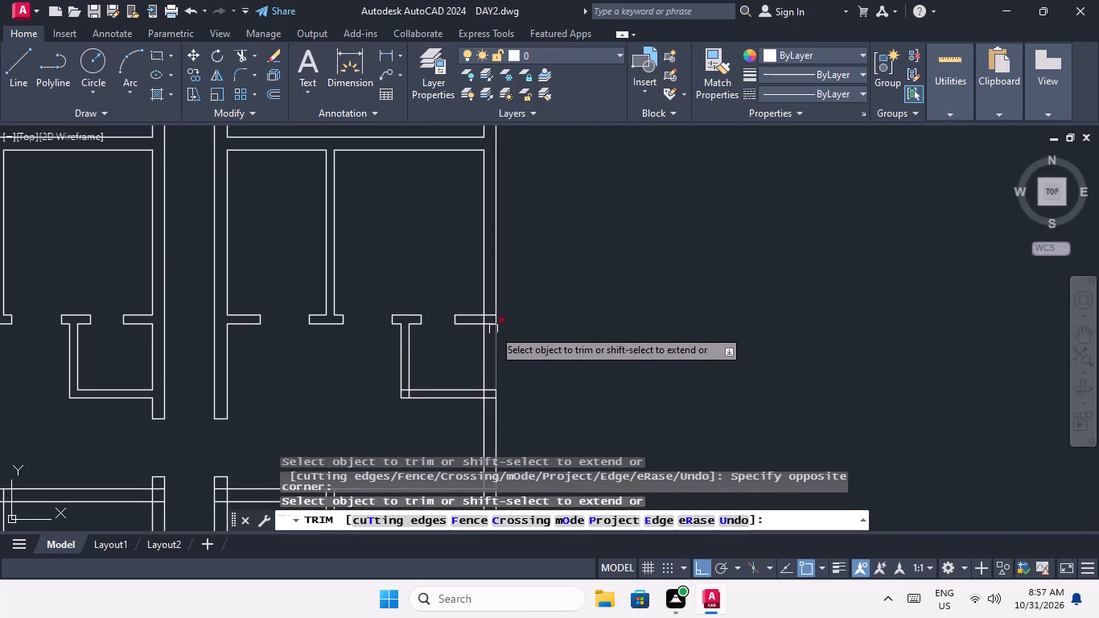
scroll(492, 330, up, 4)
drag(488, 318, 473, 291)
drag(449, 210, 451, 222)
drag(464, 239, 438, 280)
click(423, 286)
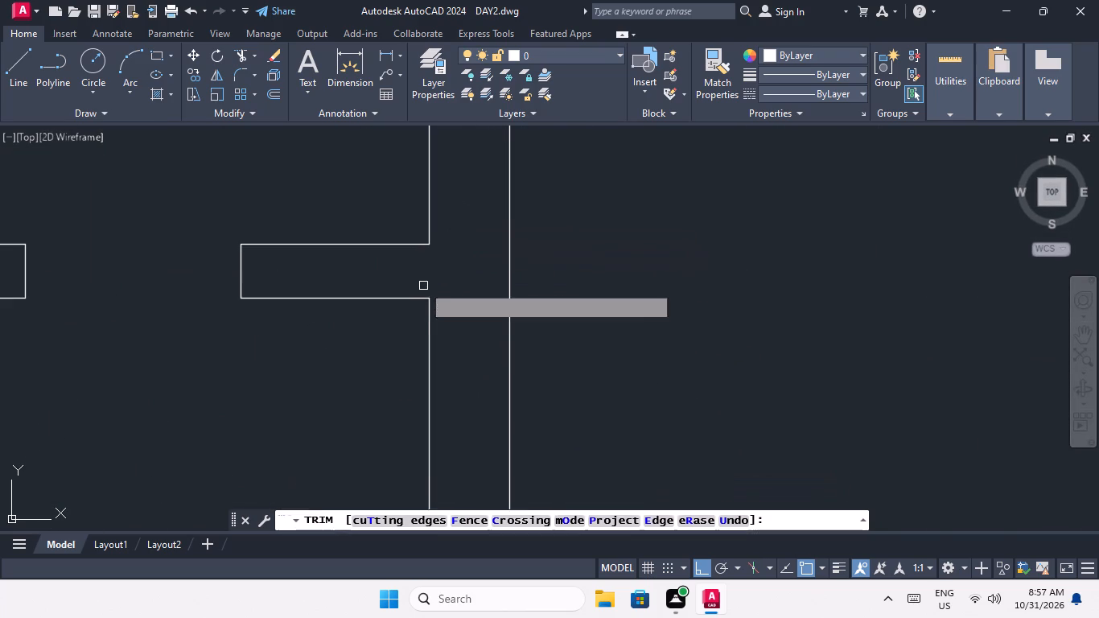
Trim the overlapping lines where the bottom wall of the third row's right-half small room meets the right outer wall.
scroll(423, 199, down, 4)
scroll(429, 290, up, 4)
drag(442, 311, 433, 268)
drag(432, 197, 437, 214)
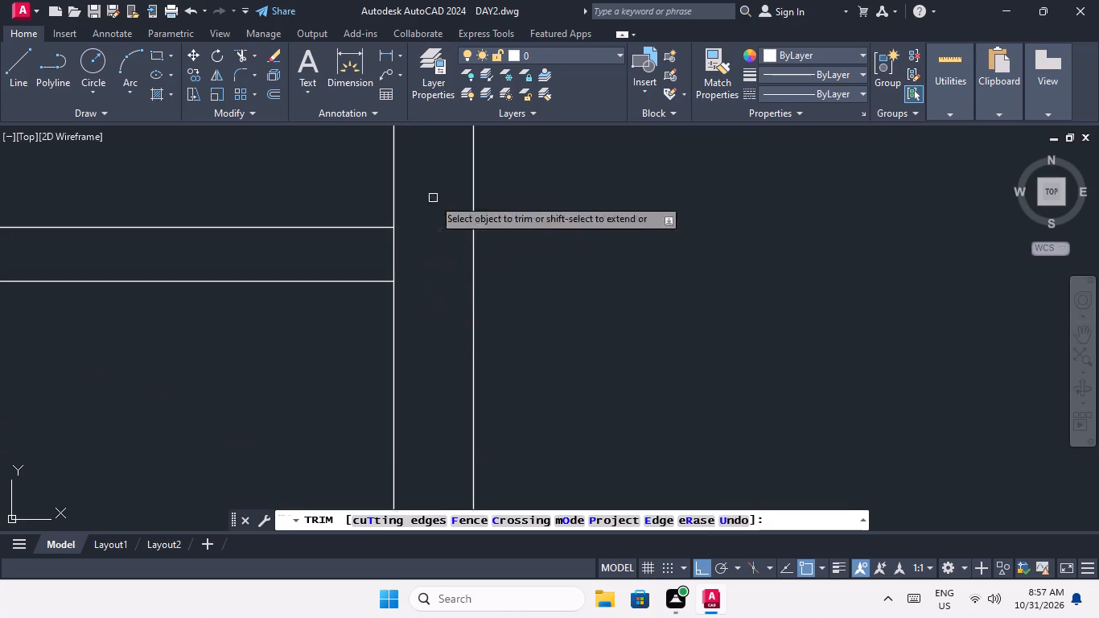
drag(437, 214, 438, 216)
drag(432, 239, 412, 253)
click(393, 253)
Trim the overlapping lines at the lower-left corner of the third row's right-half small room.
scroll(301, 230, down, 4)
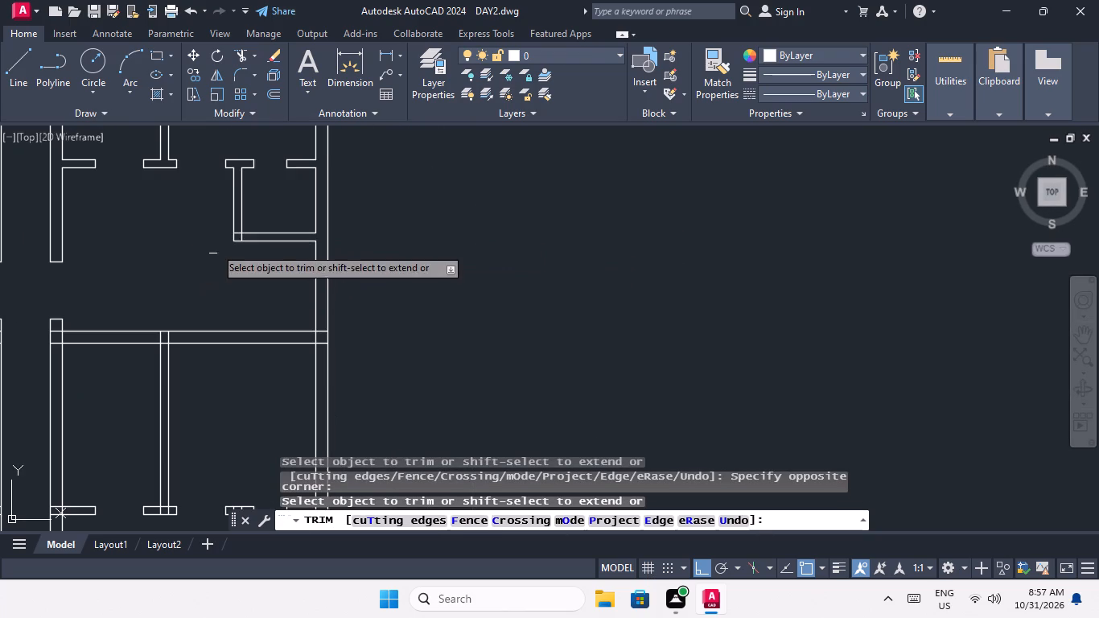
scroll(228, 233, up, 5)
scroll(323, 233, up, 2)
drag(434, 241, 360, 319)
click(352, 320)
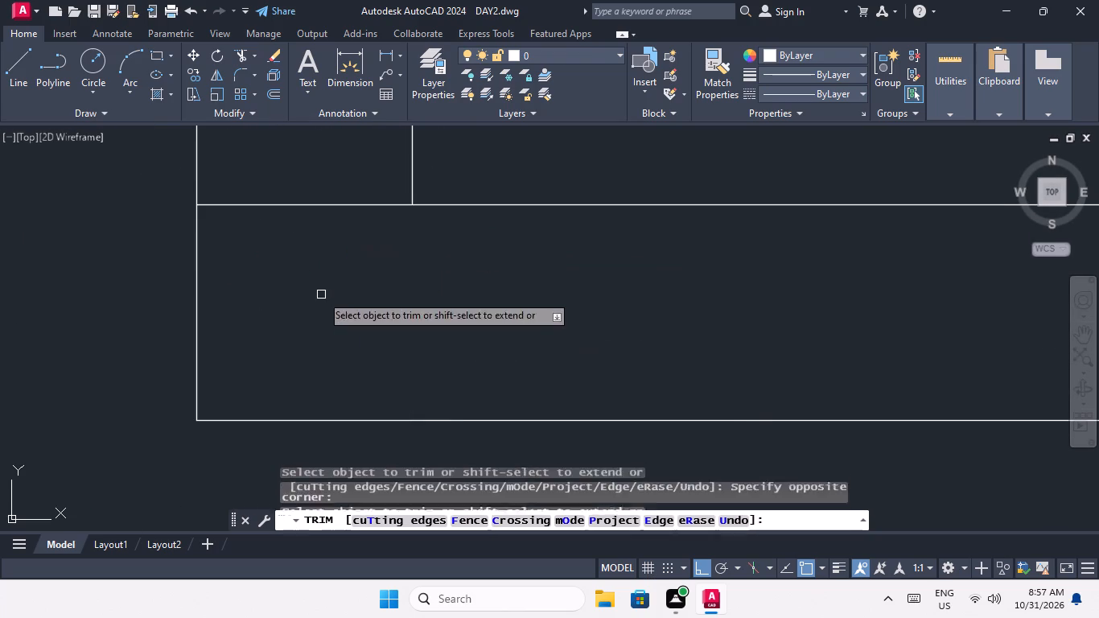
drag(327, 285, 327, 267)
click(293, 183)
Trim the overlapping lines where the fourth row's horizontal top wall meets the left outer wall.
scroll(300, 183, down, 9)
middle_drag(314, 231, 319, 236)
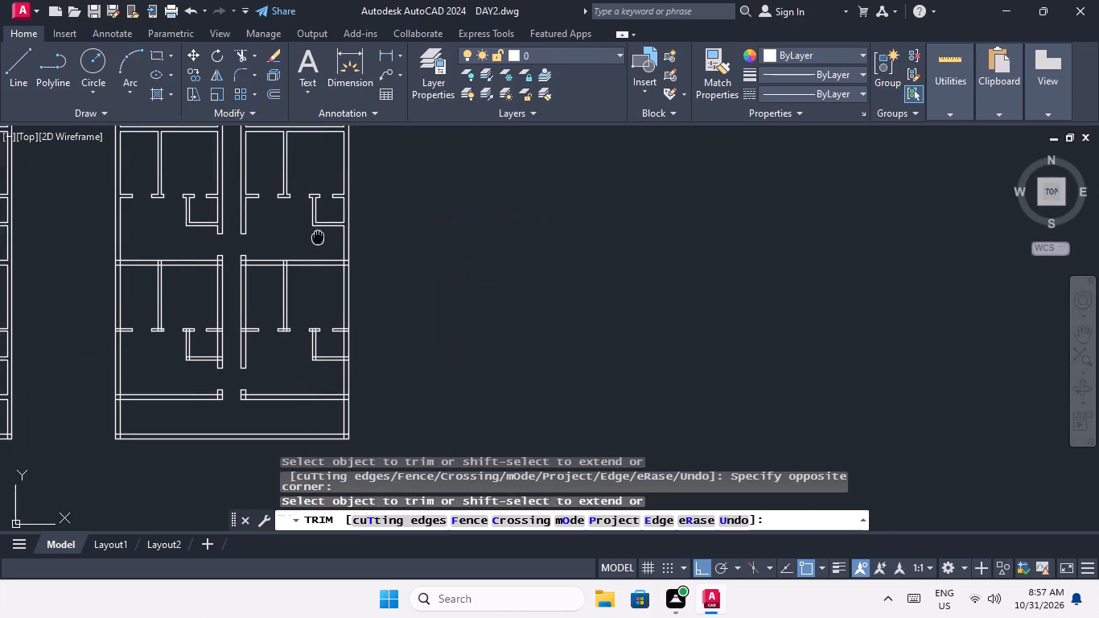
middle_drag(319, 236, 349, 249)
scroll(146, 270, up, 4)
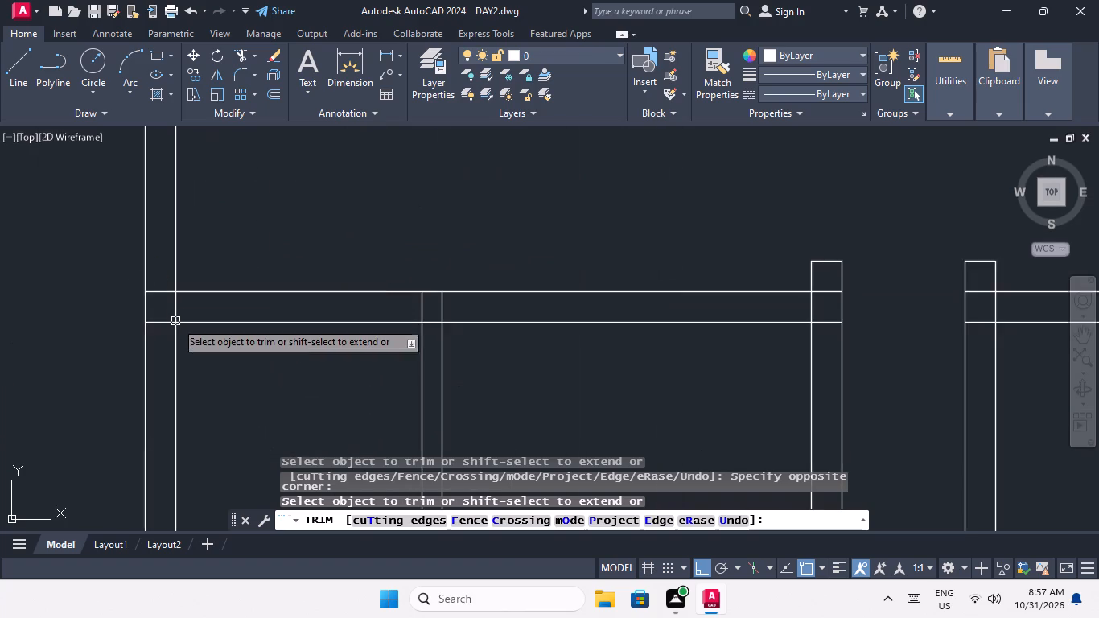
scroll(175, 321, up, 3)
drag(146, 339, 135, 326)
click(113, 187)
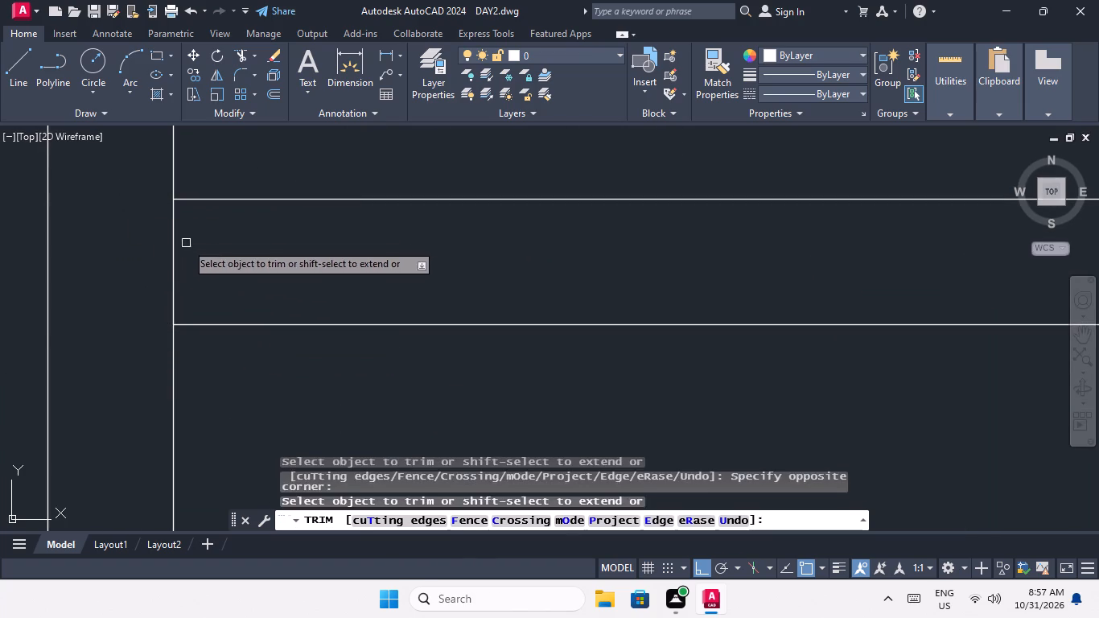
drag(198, 229, 128, 259)
click(121, 263)
Trim the overlapping lines where the fourth row's left-half partition meets the horizontal wall above it.
scroll(127, 244, down, 5)
scroll(233, 239, up, 4)
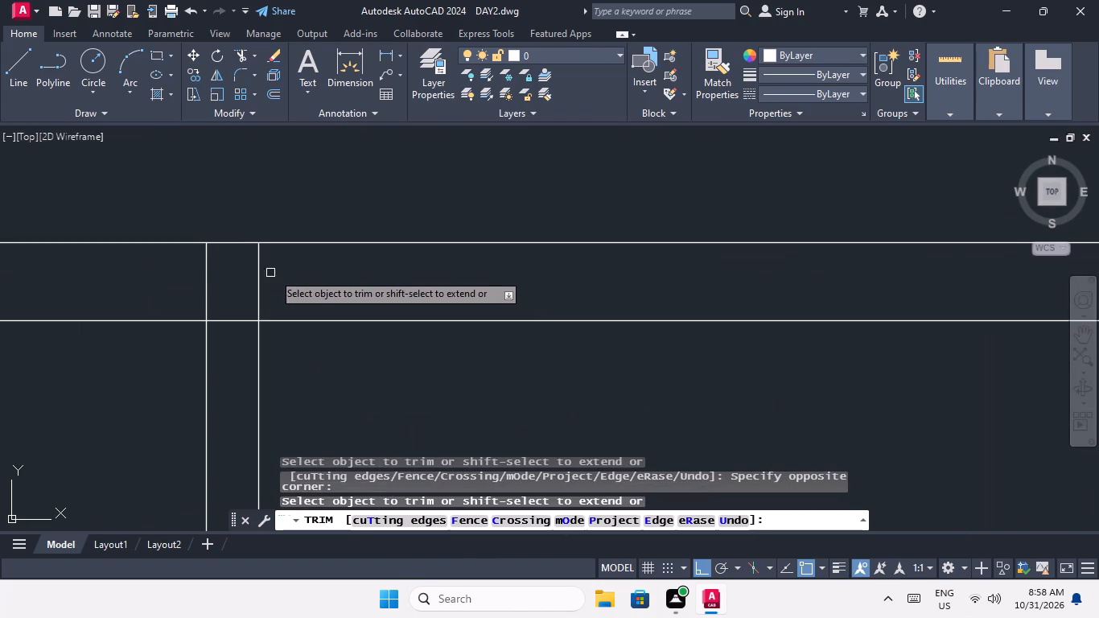
drag(278, 263, 245, 279)
click(177, 291)
click(229, 332)
click(223, 308)
Trim the overlapping lines where the fourth row's left-half horizontal top wall meets the left corridor wall.
scroll(223, 308, down, 5)
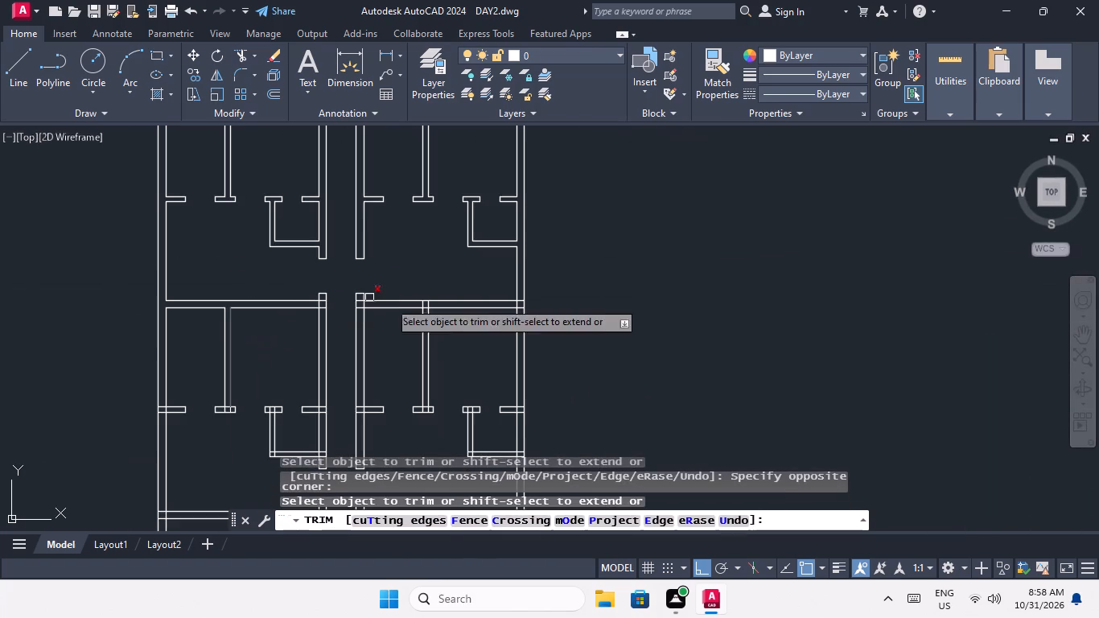
scroll(344, 310, up, 5)
drag(175, 329, 170, 316)
drag(167, 209, 167, 211)
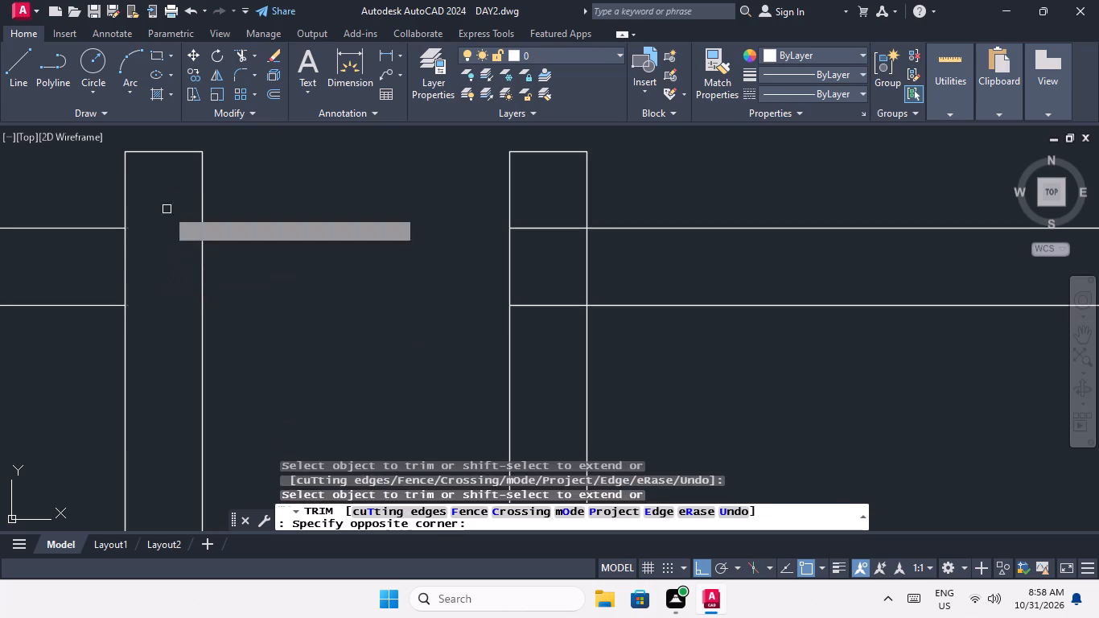
drag(167, 211, 162, 241)
drag(156, 256, 129, 276)
click(106, 274)
Trim the overlapping lines where the fourth row's right-half horizontal top wall meets the right corridor wall.
scroll(122, 259, down, 4)
scroll(188, 248, up, 5)
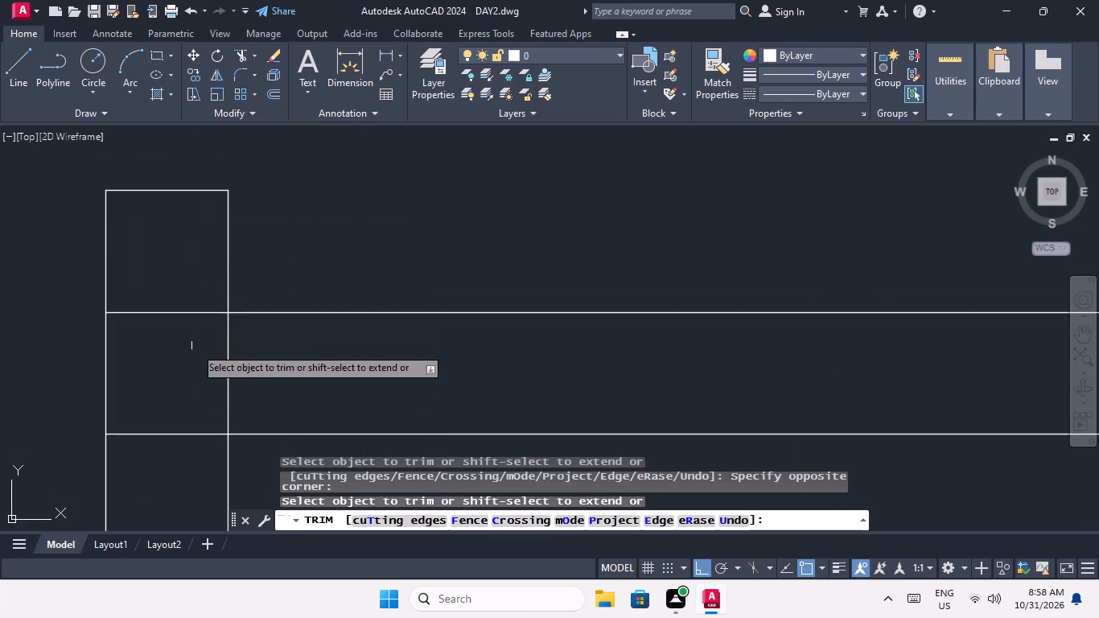
click(188, 449)
drag(170, 266, 166, 277)
drag(259, 344, 237, 371)
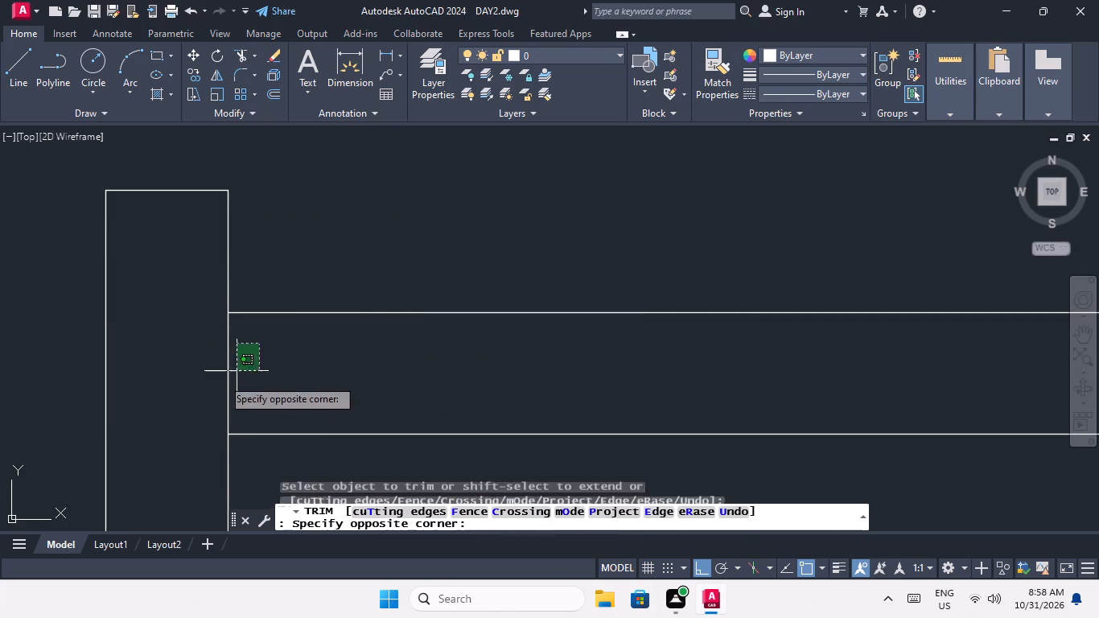
click(195, 389)
Trim the overlapping lines where the fourth row's right-half partition meets the horizontal wall above it.
scroll(196, 365, down, 5)
scroll(303, 371, up, 4)
drag(301, 328, 280, 332)
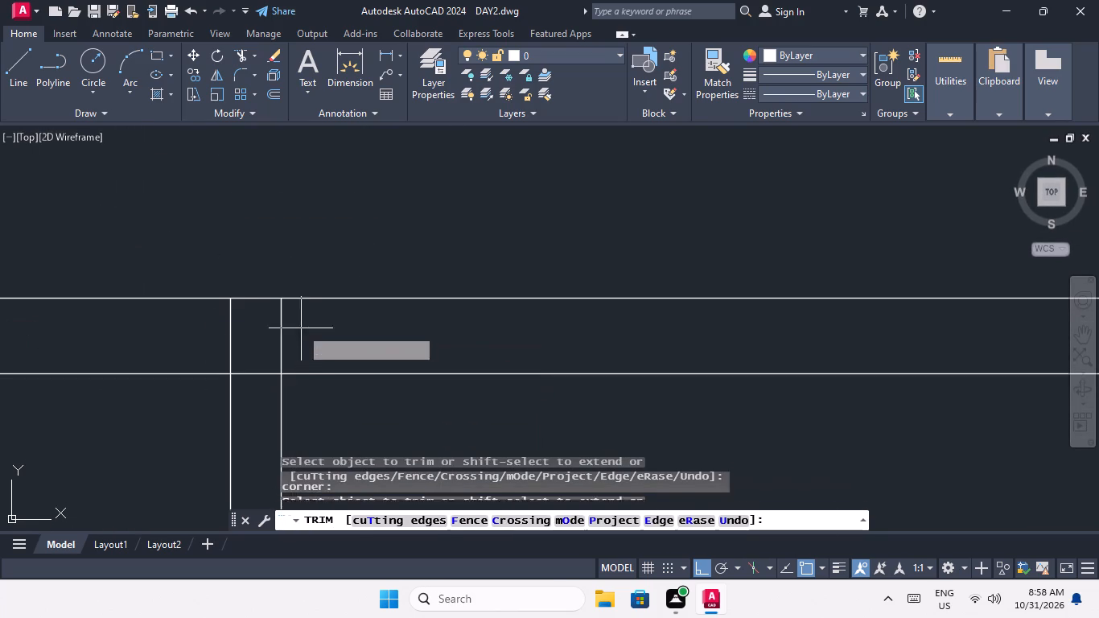
drag(280, 332, 223, 342)
click(205, 342)
click(252, 392)
click(240, 345)
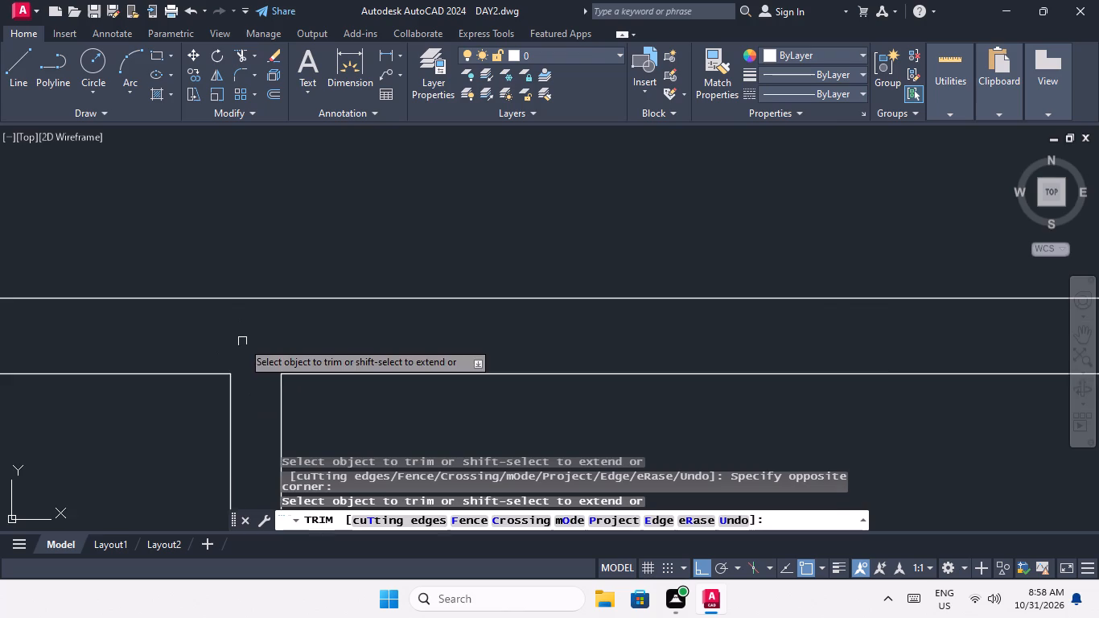
Trim the overlapping lines where the fourth row's horizontal top wall meets the right outer wall.
scroll(242, 341, down, 4)
scroll(409, 351, up, 4)
drag(319, 344, 311, 290)
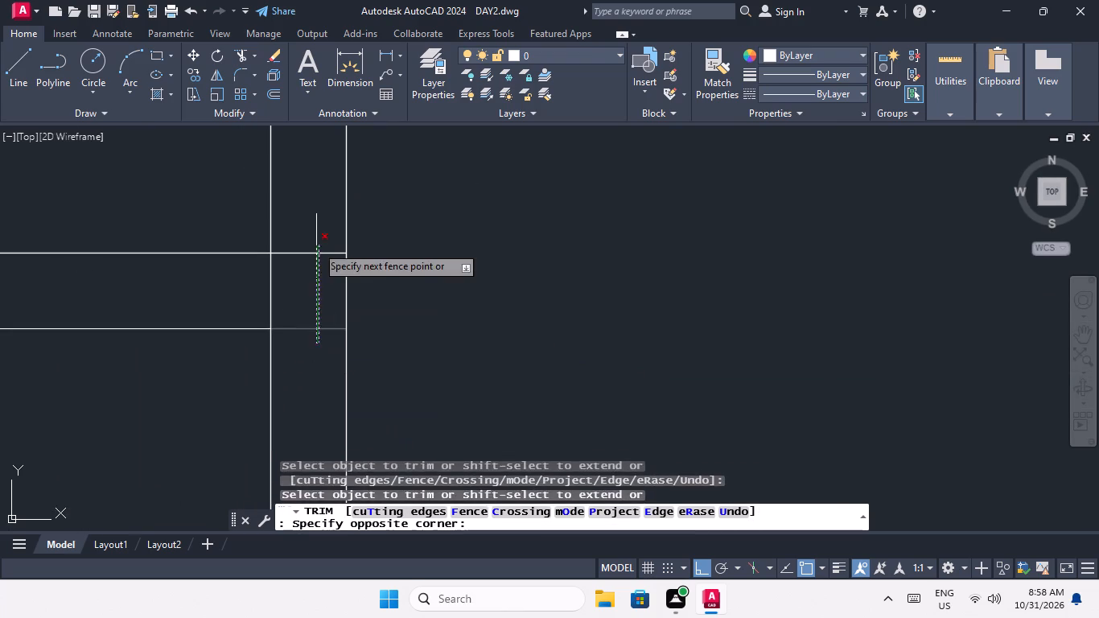
click(316, 240)
drag(290, 286, 276, 285)
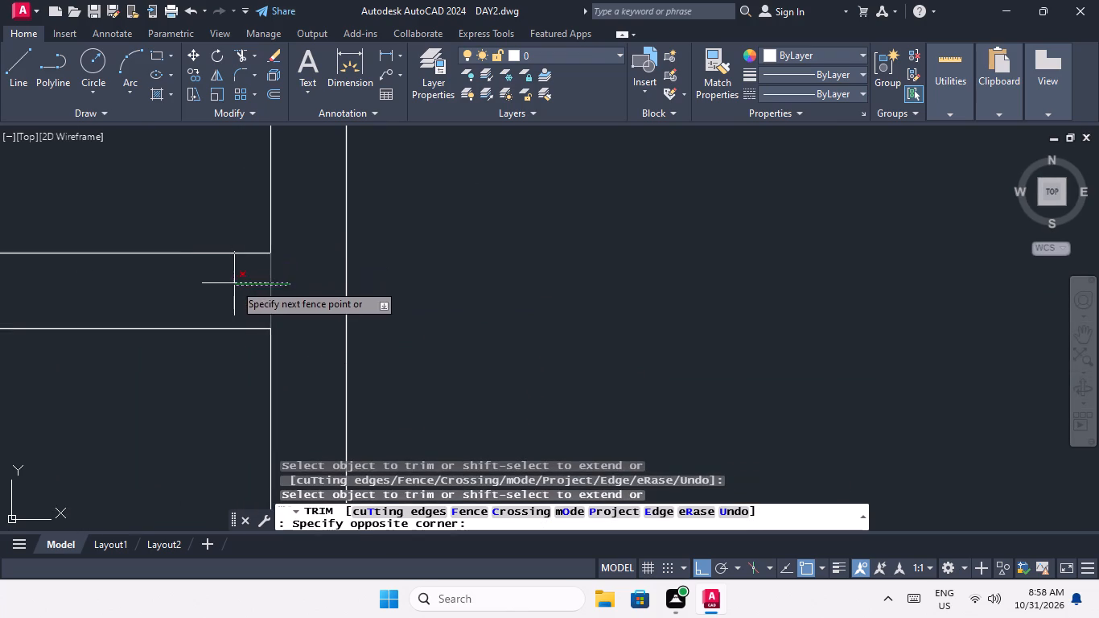
click(234, 283)
Trim the overlapping lines where the fourth row's left-half short wall segment meets the left outer wall.
scroll(249, 265, down, 5)
middle_drag(358, 268, 478, 223)
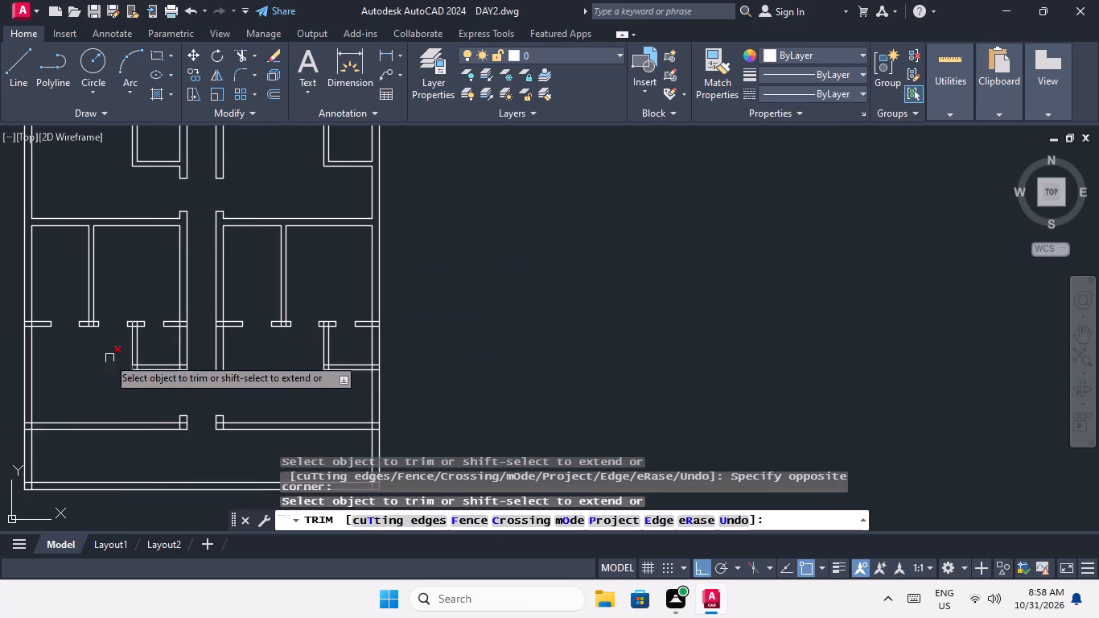
scroll(38, 327, up, 4)
middle_drag(61, 373, 401, 388)
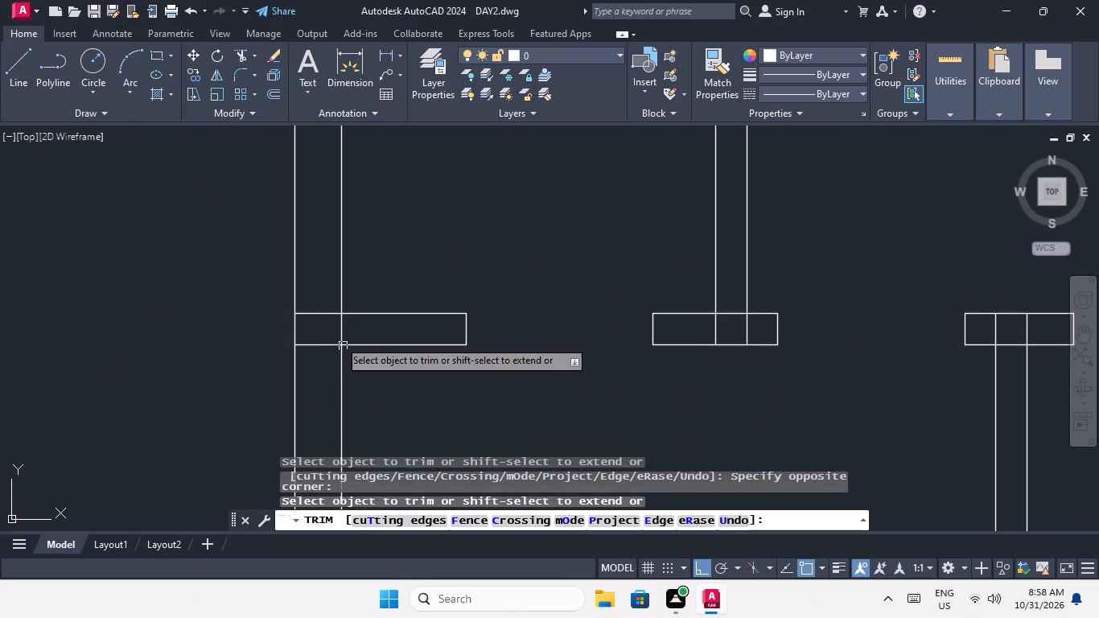
scroll(334, 327, up, 4)
scroll(237, 308, down, 3)
drag(253, 371, 246, 357)
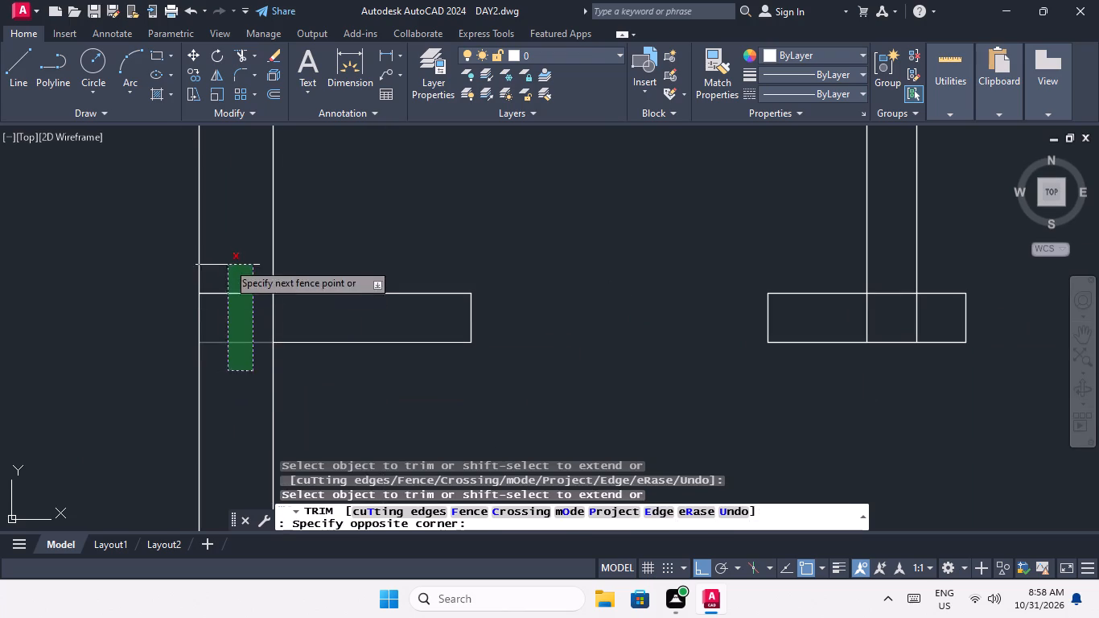
drag(225, 254, 228, 276)
drag(288, 311, 249, 325)
click(228, 335)
Trim the overlapping lines where the fourth row's left-half partition meets the short wall segment at its lower end.
scroll(245, 298, down, 2)
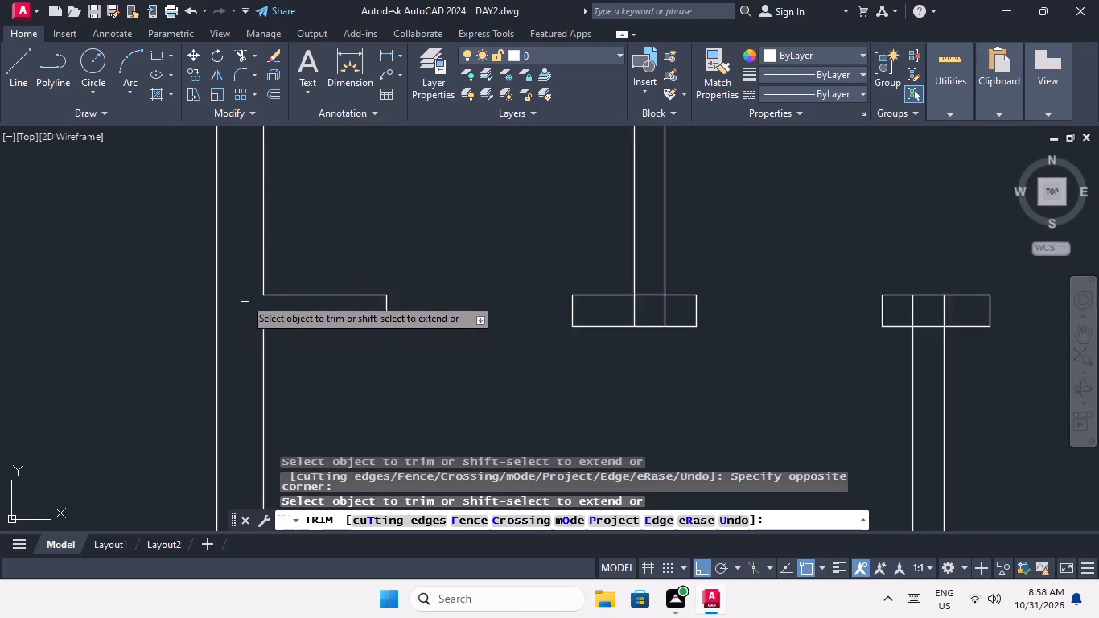
scroll(245, 298, down, 3)
scroll(309, 293, up, 7)
drag(384, 303, 260, 349)
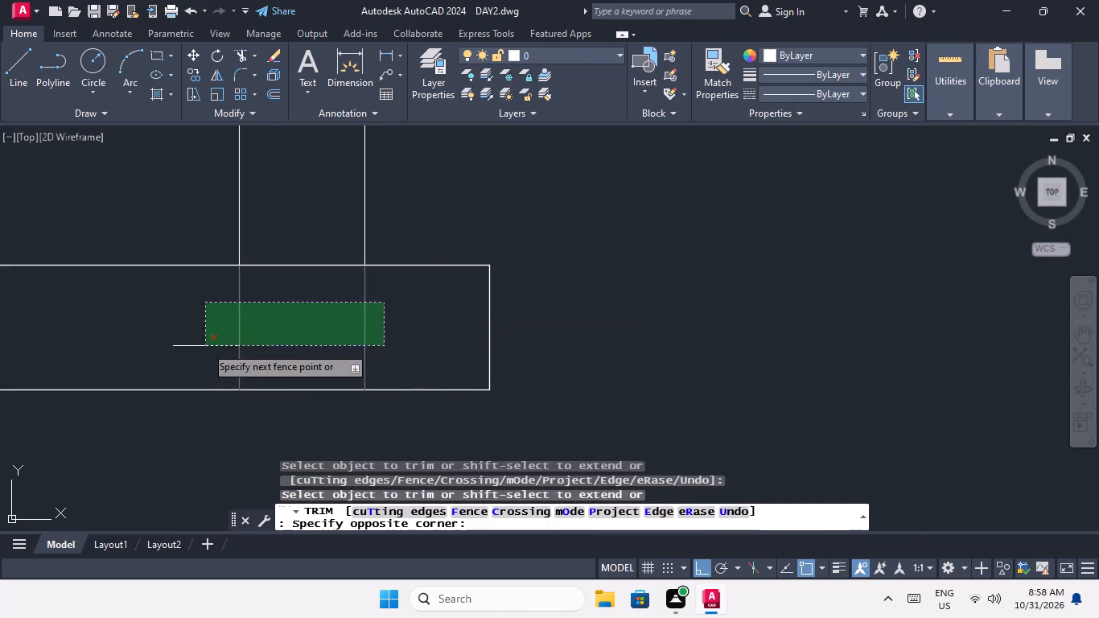
drag(206, 346, 224, 344)
drag(324, 315, 313, 299)
click(296, 231)
Trim the overlapping lines where the left wall of the fourth row's left-half small room meets the short wall segment above it.
scroll(296, 231, down, 5)
scroll(395, 238, up, 4)
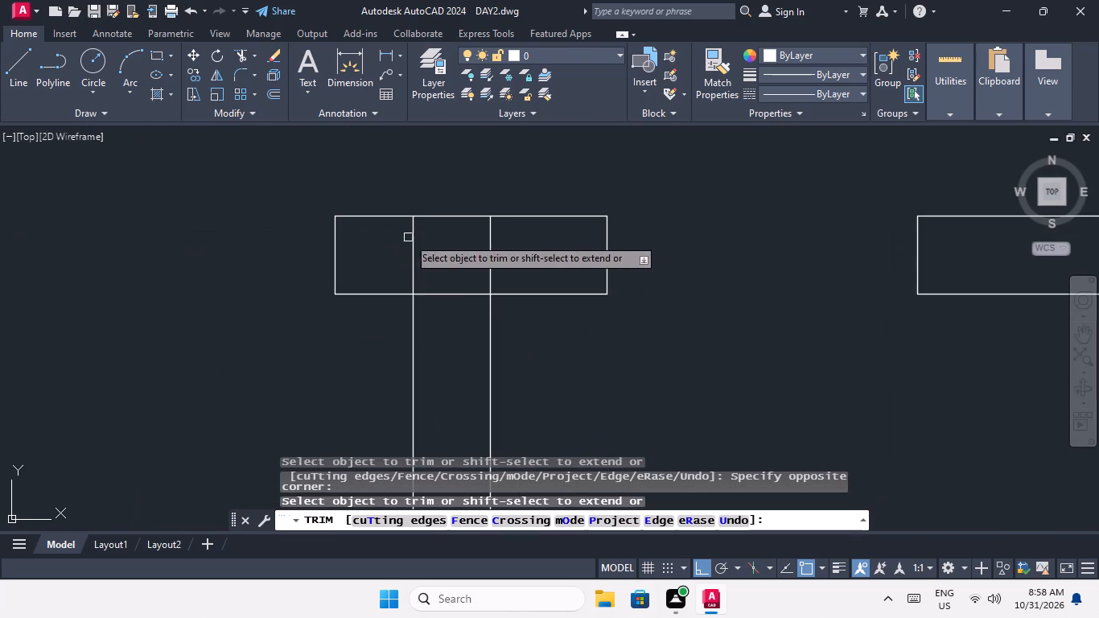
drag(533, 237, 436, 268)
click(393, 269)
drag(461, 336, 455, 317)
click(448, 273)
Trim the overlapping lines at the lower-left corner of the fourth row's left-half small room.
scroll(448, 274, down, 4)
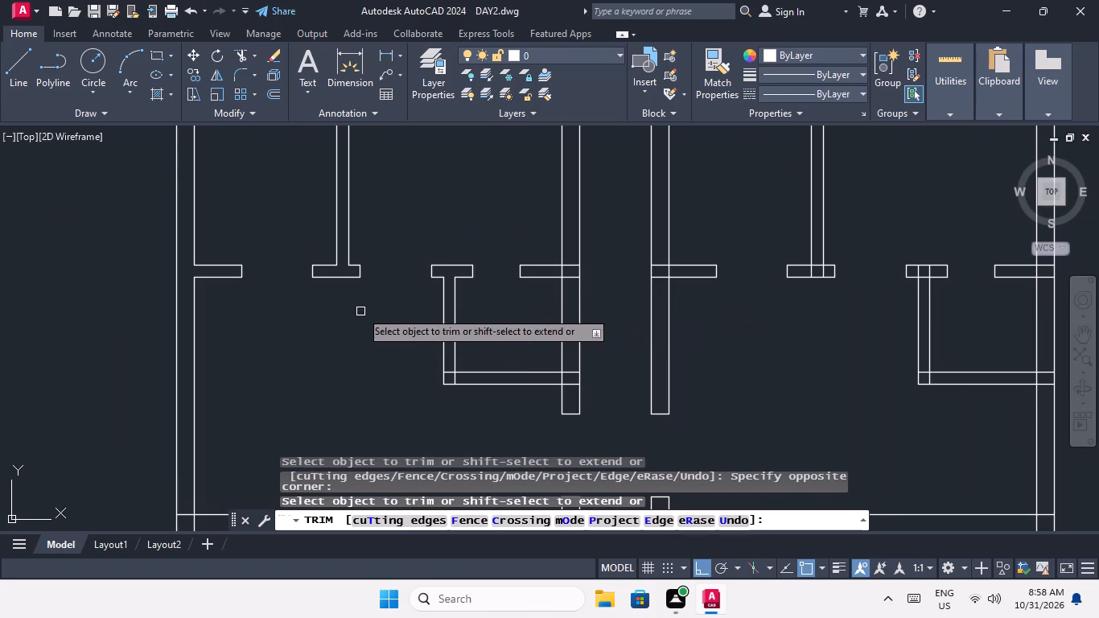
scroll(447, 381, up, 4)
drag(521, 344, 495, 365)
click(477, 369)
drag(475, 369, 458, 323)
click(451, 286)
click(463, 337)
Trim the overlapping lines where the bottom wall of the fourth row's left-half small room meets the left corridor wall.
scroll(444, 299, down, 4)
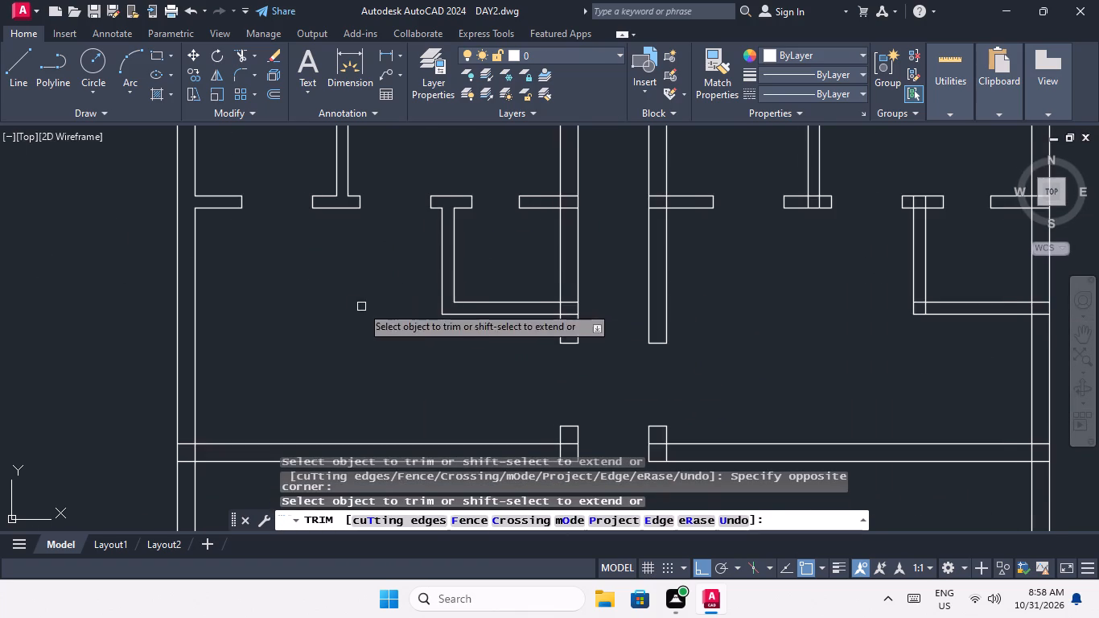
middle_drag(360, 306, 18, 310)
scroll(249, 316, up, 5)
middle_drag(165, 300, 553, 349)
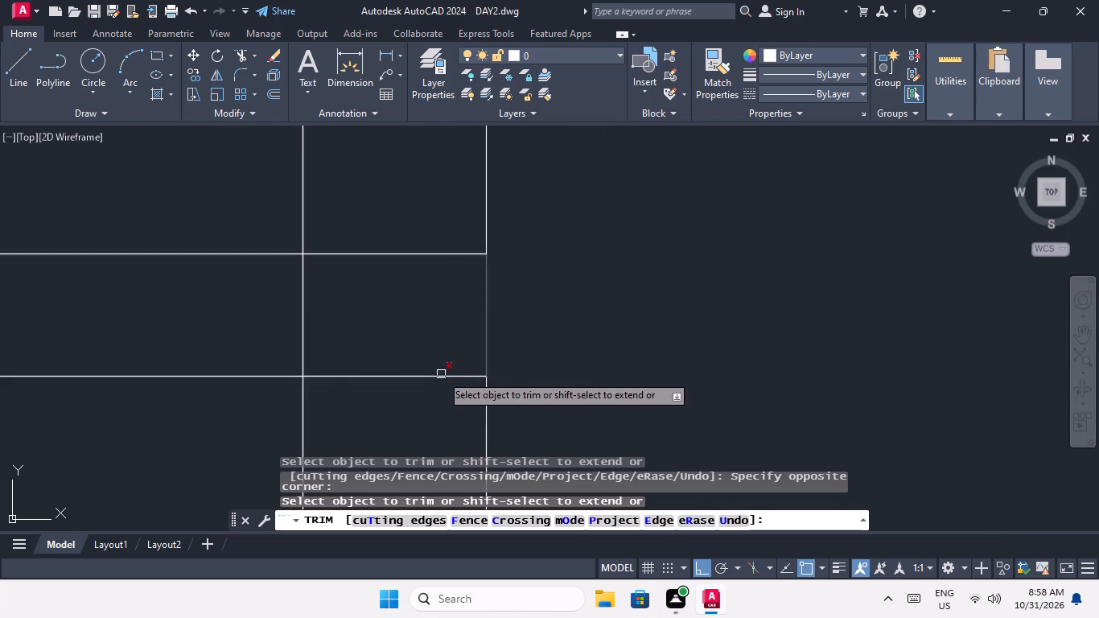
drag(438, 398, 432, 370)
drag(398, 223, 381, 316)
drag(348, 285, 293, 328)
click(256, 334)
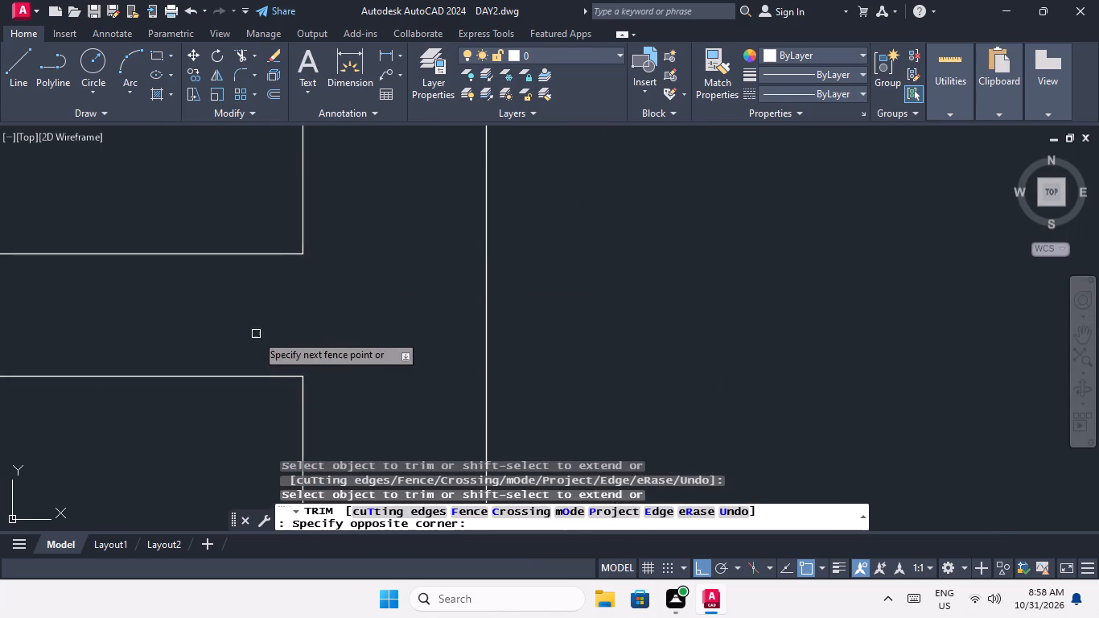
Trim the overlapping lines where the fourth row's left-half short wall segment meets the left corridor wall.
scroll(323, 272, down, 4)
middle_drag(386, 286, 353, 431)
scroll(304, 267, up, 3)
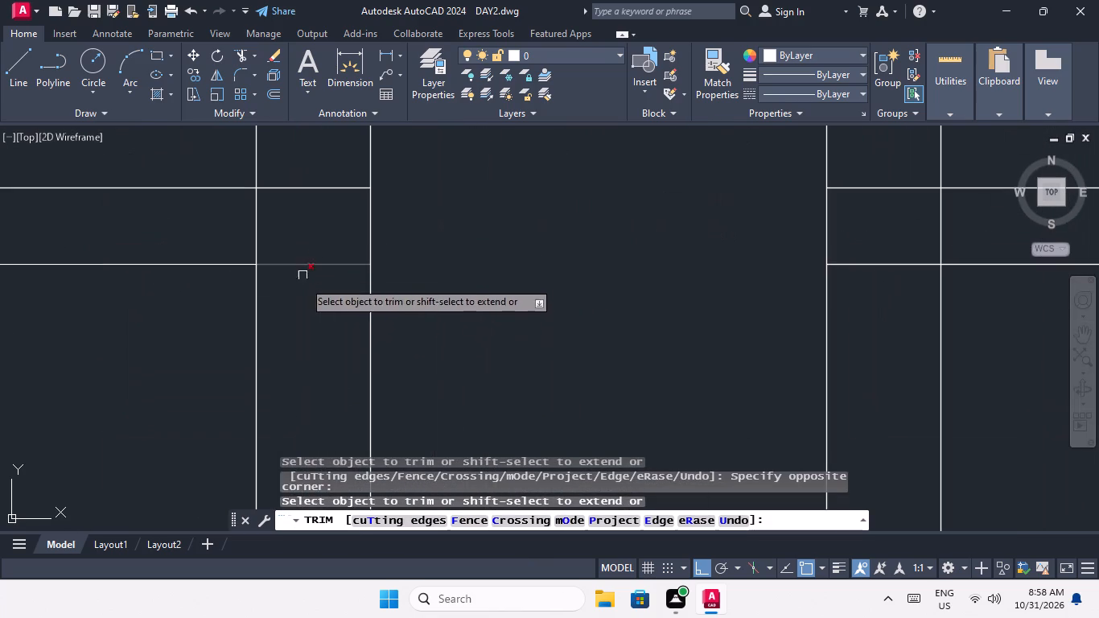
click(312, 291)
drag(303, 175, 301, 188)
drag(294, 211, 265, 228)
click(218, 234)
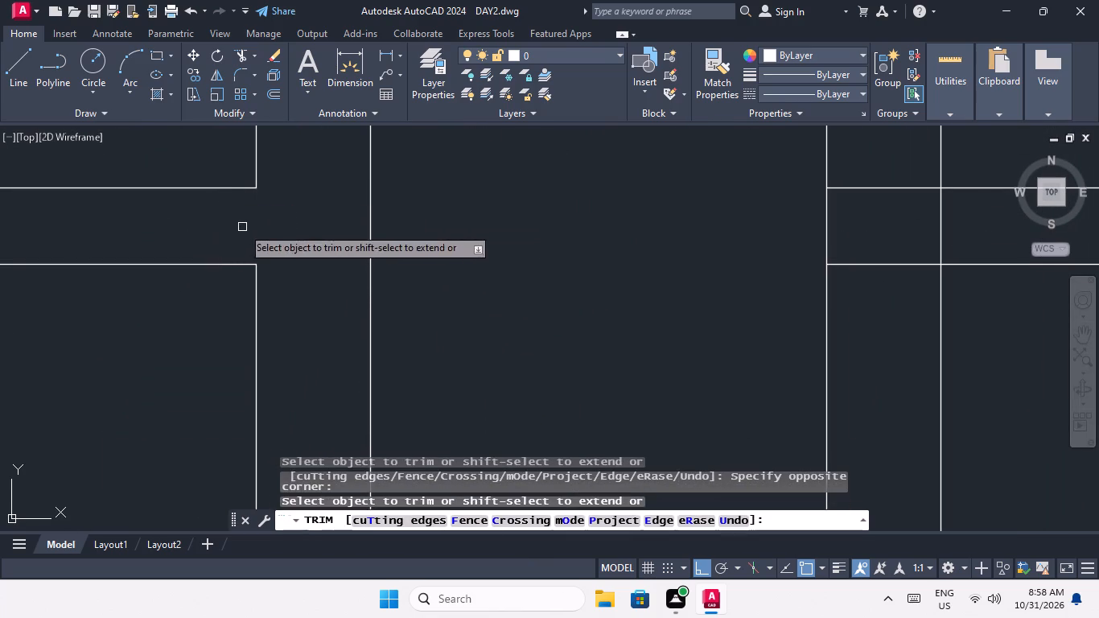
Trim the overlapping lines where the fourth row's right-half short wall segment meets the right corridor wall.
scroll(242, 226, down, 4)
scroll(411, 230, up, 3)
drag(369, 300, 357, 273)
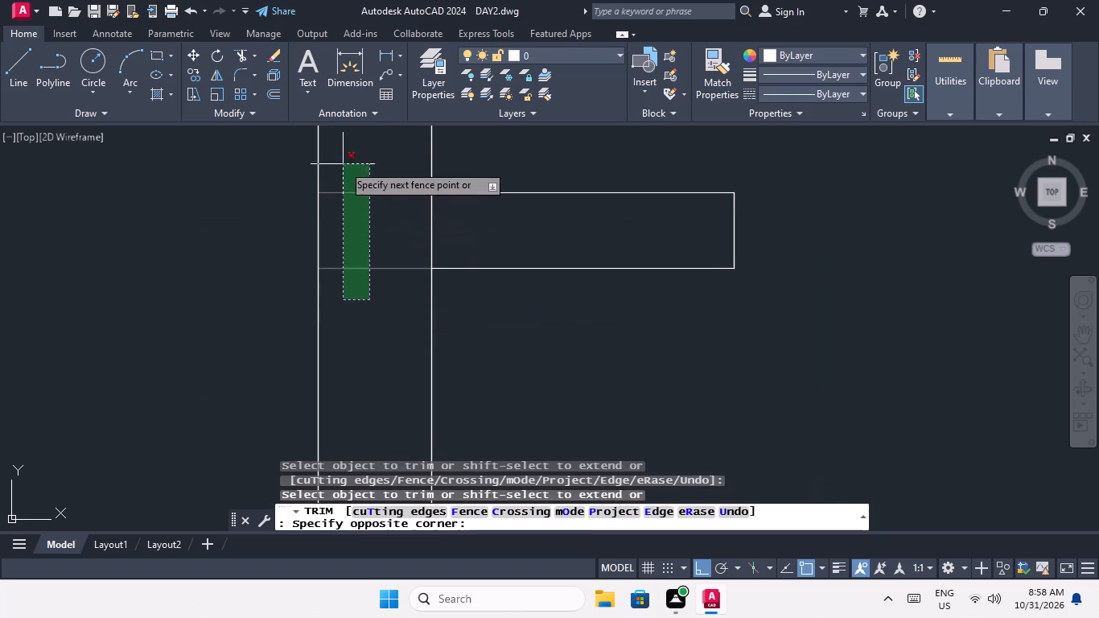
drag(343, 164, 370, 223)
drag(480, 218, 414, 245)
click(365, 245)
Trim the overlapping lines where the fourth row's right-half partition meets the short wall segment at its lower end.
scroll(376, 215, down, 5)
middle_drag(424, 286, 422, 287)
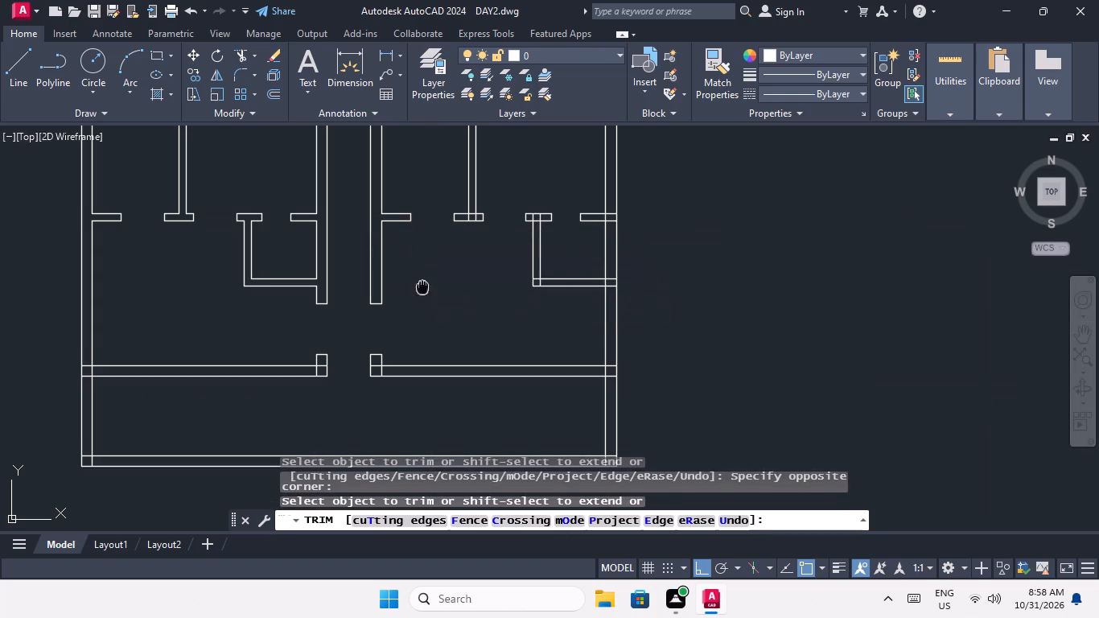
middle_drag(422, 287, 368, 359)
scroll(422, 277, up, 4)
scroll(385, 352, up, 2)
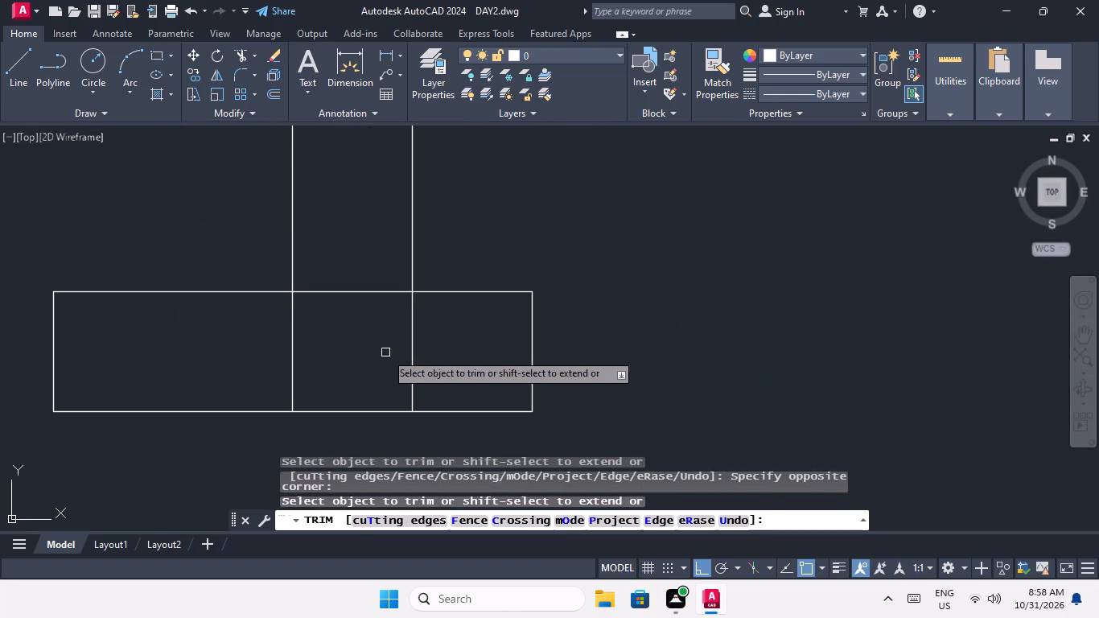
drag(426, 319, 389, 344)
click(278, 375)
drag(360, 346, 359, 338)
click(342, 228)
Trim the overlapping lines where the left wall of the fourth row's right-half small room meets the short wall segment above it.
scroll(341, 237, down, 5)
scroll(517, 267, up, 4)
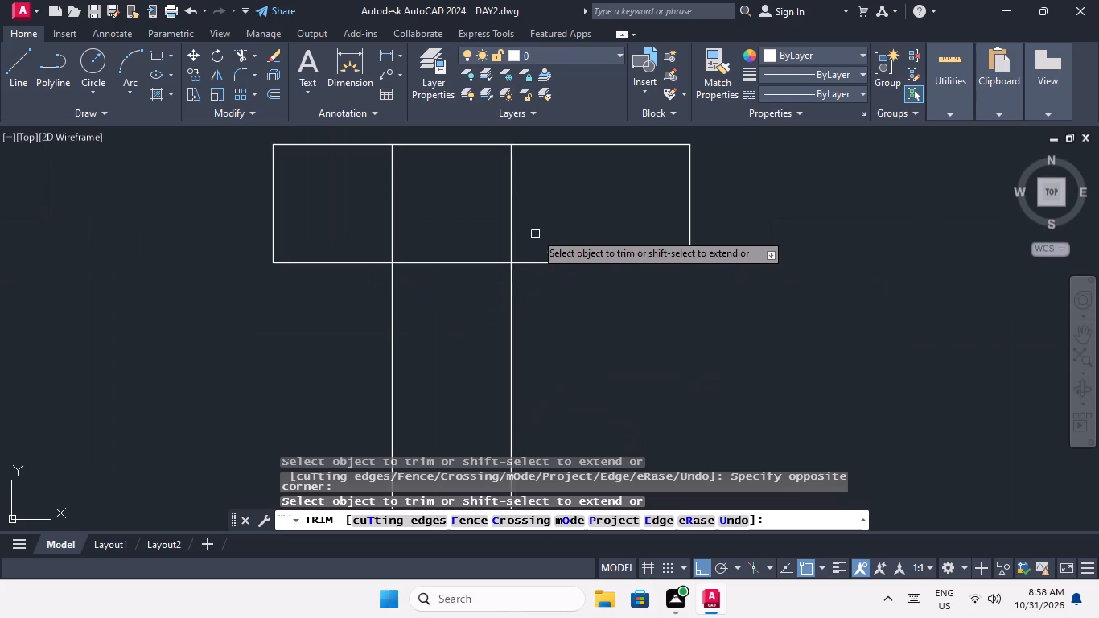
drag(538, 191, 333, 252)
drag(348, 231, 349, 245)
drag(432, 325, 423, 303)
drag(412, 214, 412, 234)
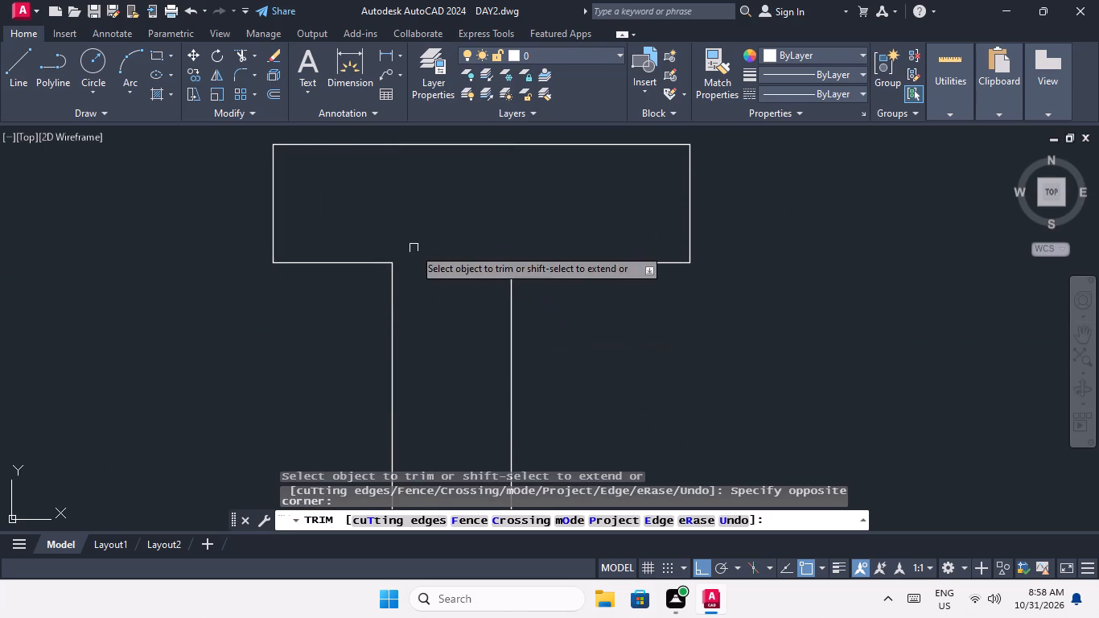
Trim the overlapping lines where the fourth row's right-half short wall segment meets the right outer wall.
scroll(413, 253, down, 7)
scroll(463, 259, up, 5)
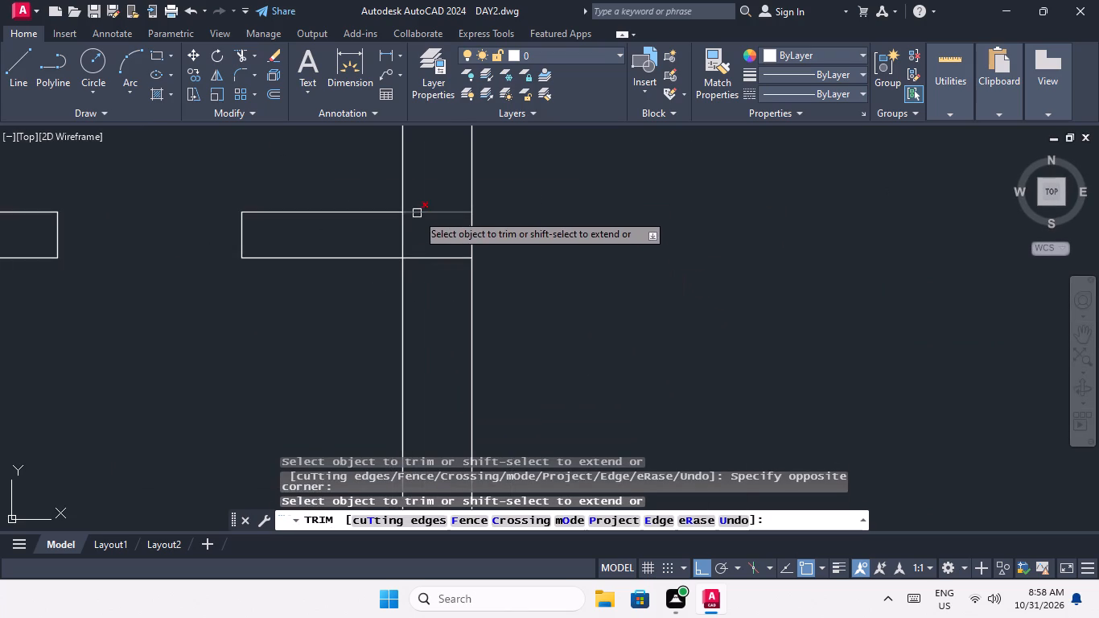
drag(452, 297, 444, 278)
click(424, 183)
drag(421, 230, 389, 239)
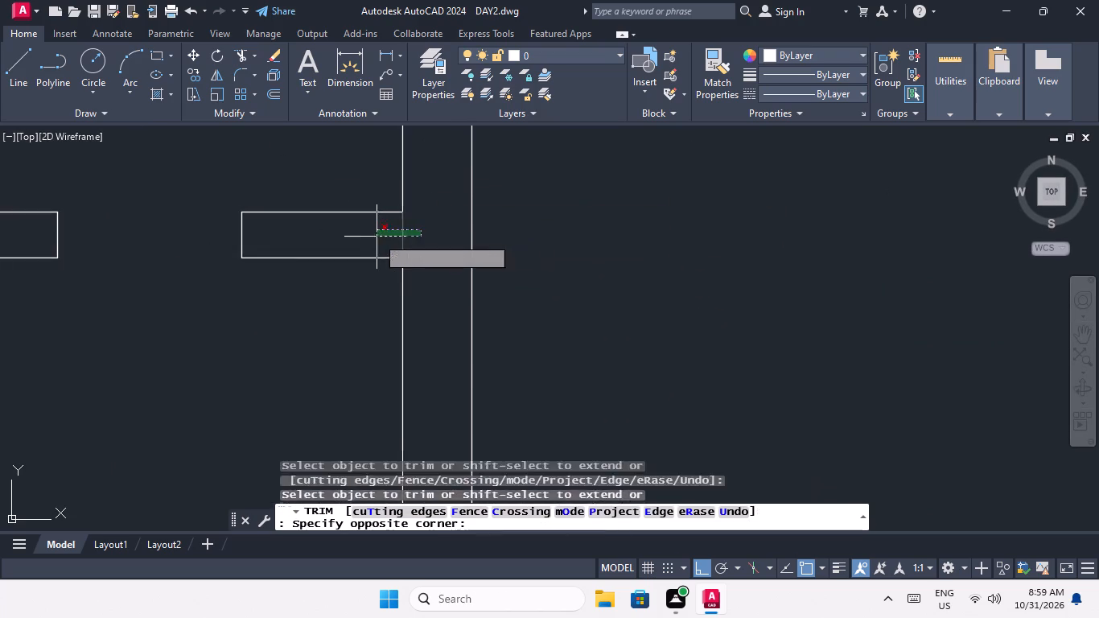
click(376, 236)
Trim the overlapping lines where the bottom wall of the fourth row's right-half small room meets the right outer wall.
scroll(382, 229, down, 4)
scroll(394, 310, up, 3)
drag(386, 271, 378, 248)
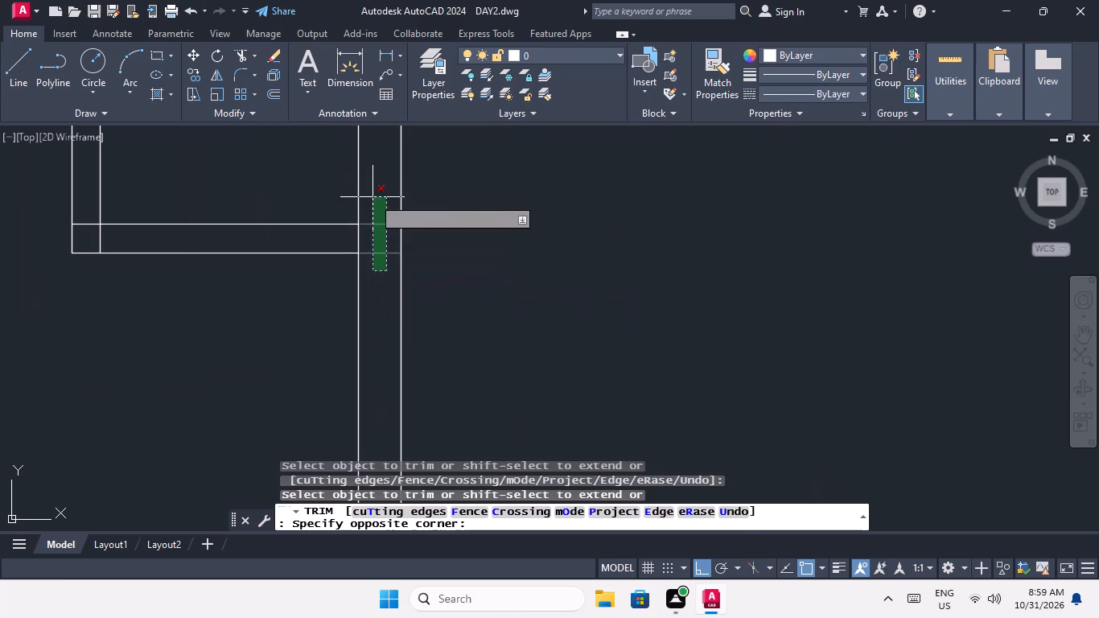
drag(373, 197, 373, 208)
click(358, 237)
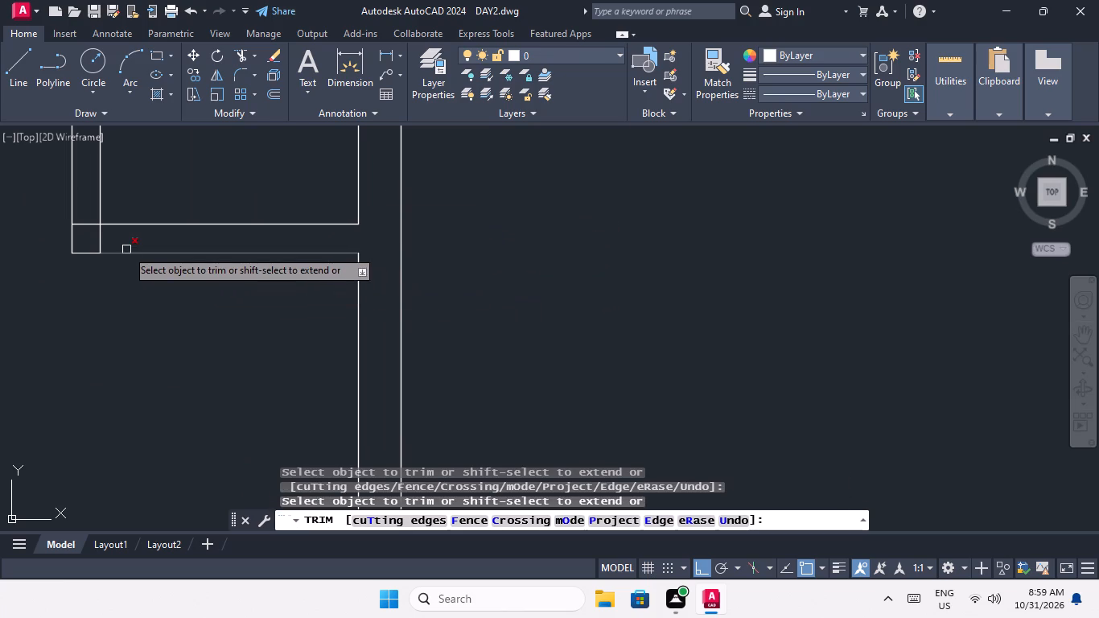
Trim the overlapping lines at the lower-left corner of the fourth row's right-half small room.
click(98, 238)
click(91, 223)
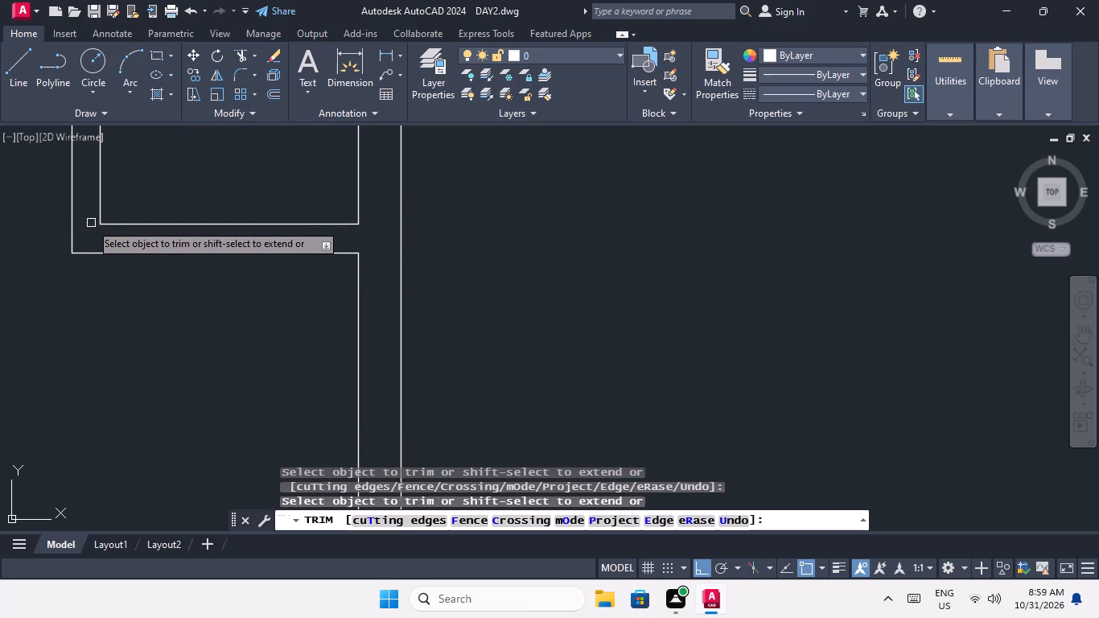
Trim the overlapping lines where the lowest interior horizontal wall meets the left outer wall.
scroll(89, 233, down, 4)
middle_drag(105, 283, 225, 311)
scroll(218, 302, down, 1)
middle_drag(158, 318, 276, 324)
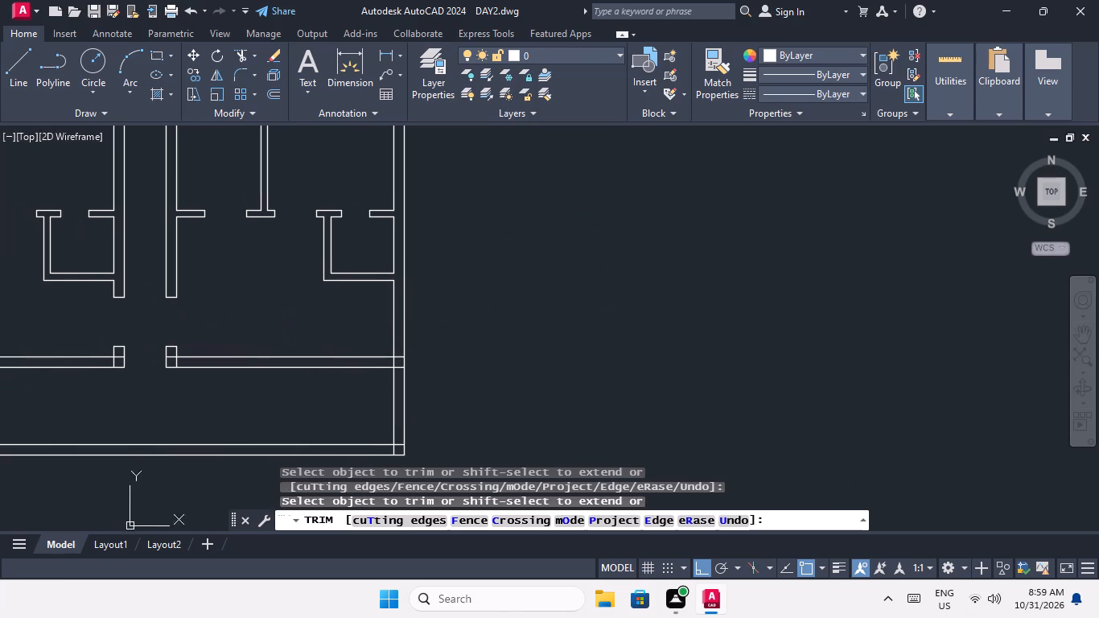
middle_drag(253, 331, 357, 309)
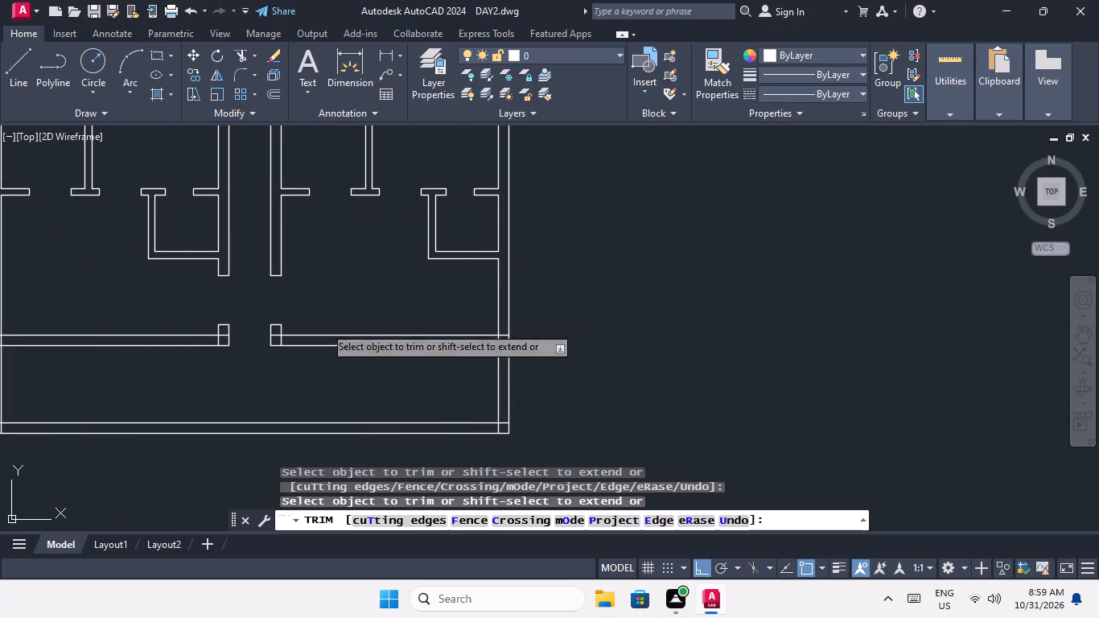
middle_drag(191, 373, 397, 370)
scroll(207, 335, up, 4)
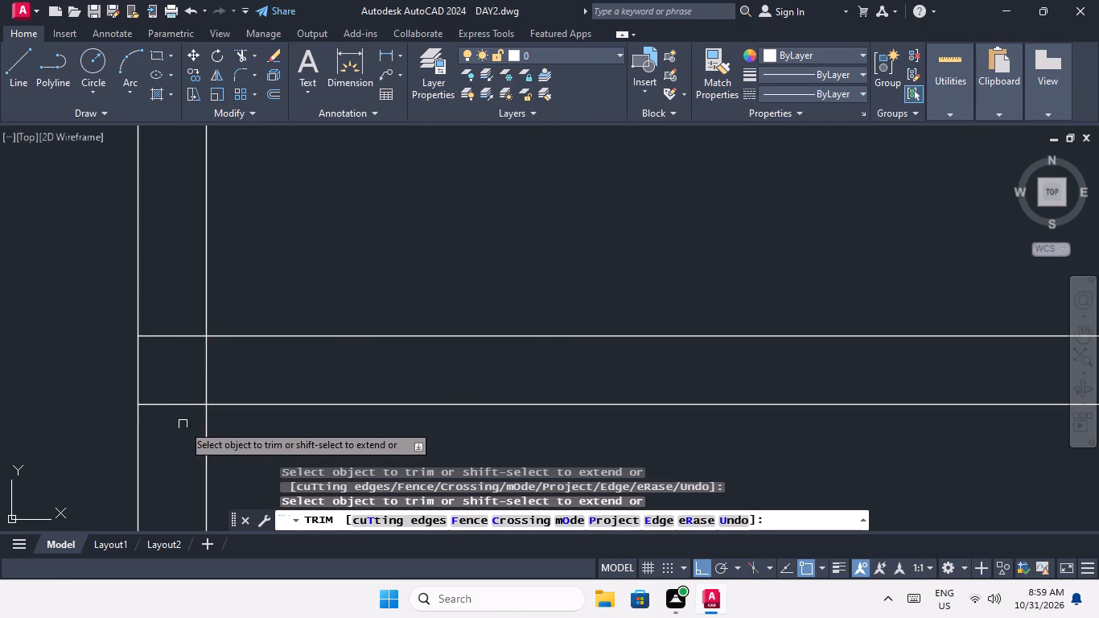
drag(183, 425, 180, 404)
click(175, 326)
drag(233, 365, 191, 373)
click(180, 376)
Trim the overlapping lines where the lowest interior horizontal wall's left half meets the left corridor wall stub.
scroll(194, 348, down, 4)
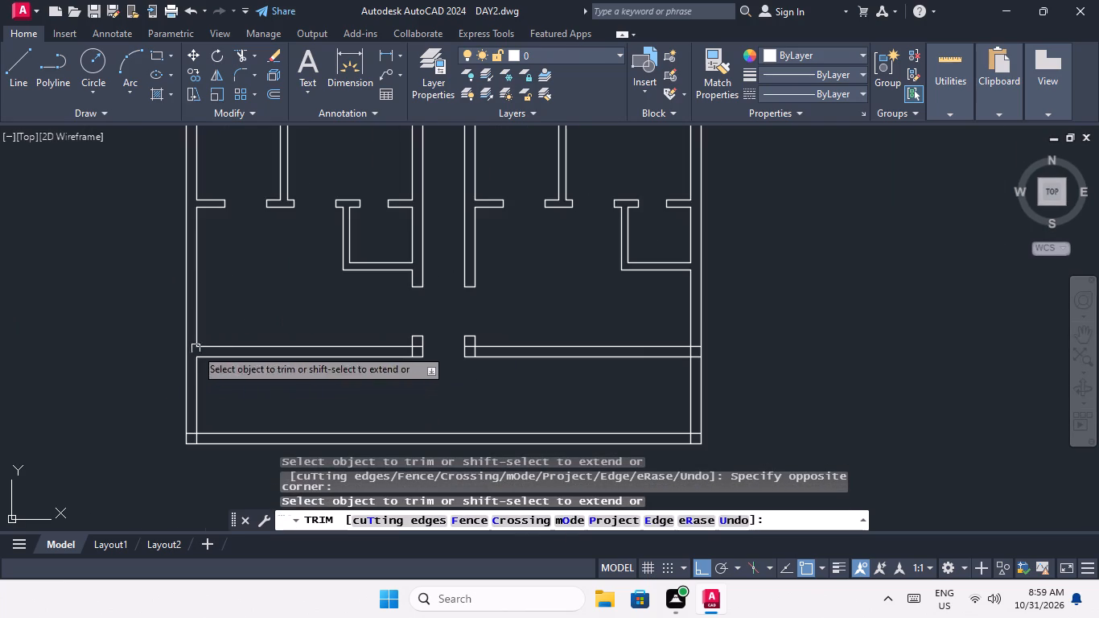
scroll(398, 369, up, 4)
drag(517, 262, 447, 281)
click(433, 282)
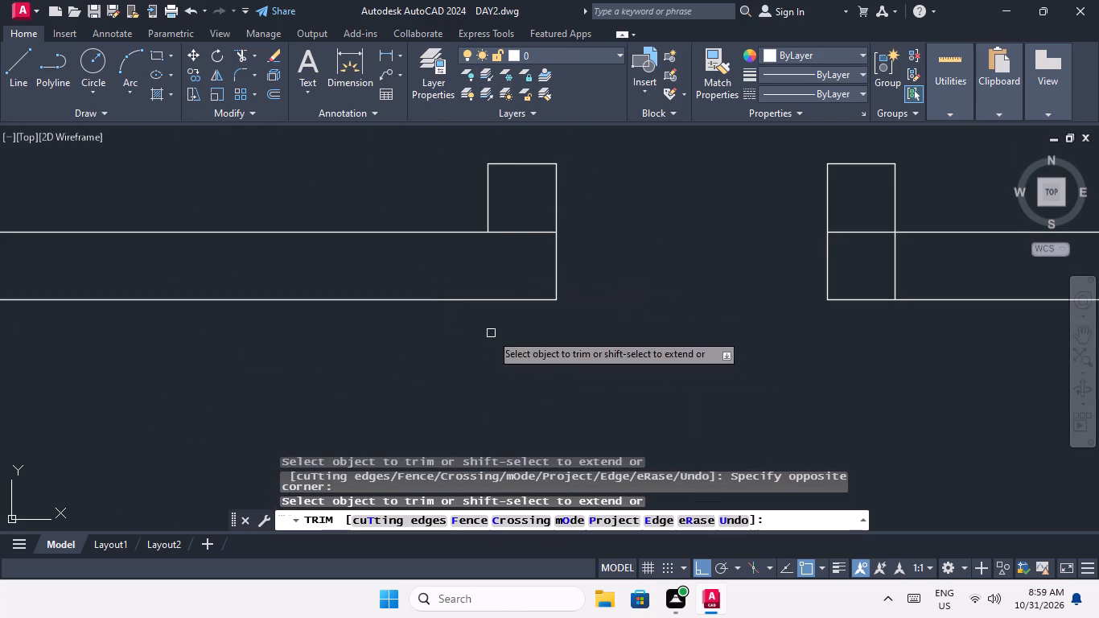
middle_drag(531, 344, 484, 402)
drag(485, 313, 480, 298)
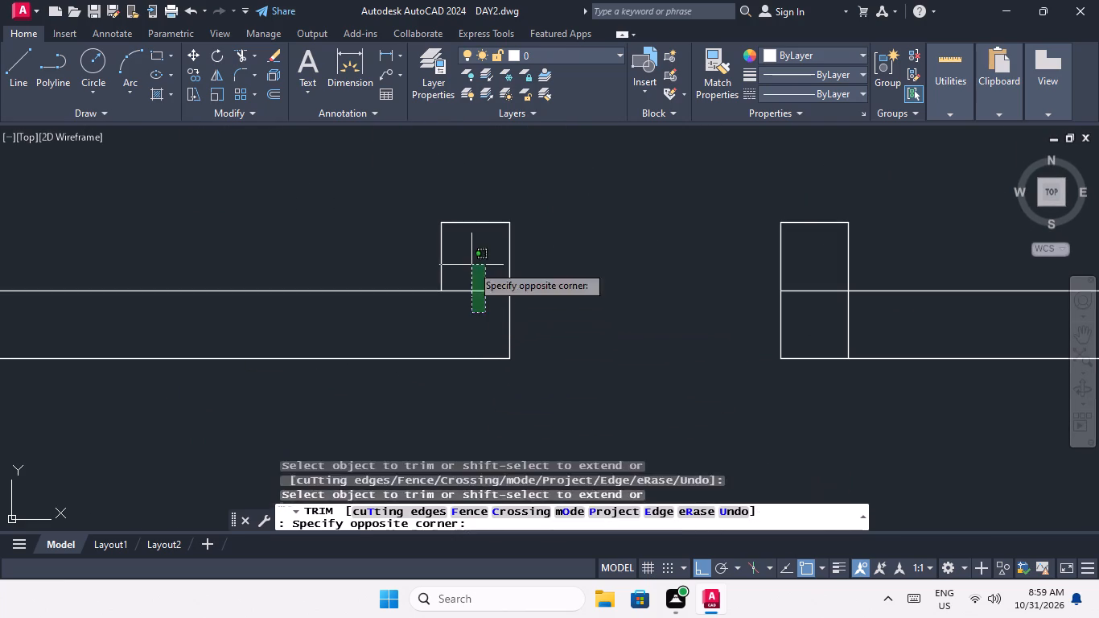
click(471, 265)
Trim the overlapping lines where the lowest interior horizontal wall's right half meets the right corridor wall stub.
scroll(470, 277, down, 4)
scroll(531, 277, up, 5)
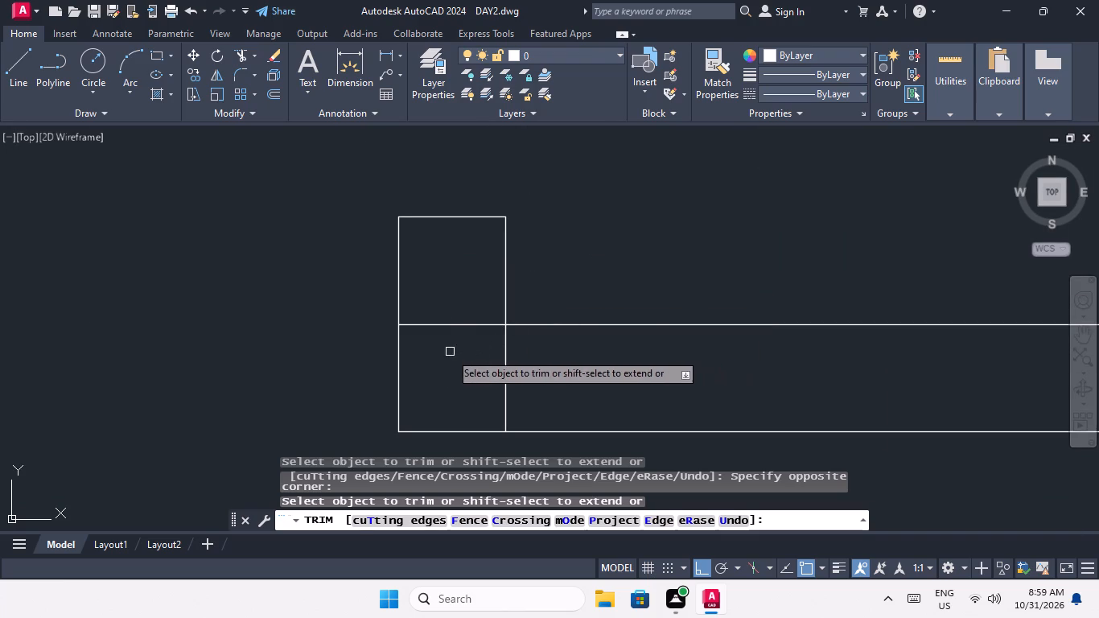
click(450, 352)
click(440, 301)
drag(549, 360, 480, 385)
click(469, 389)
scroll(475, 366, down, 4)
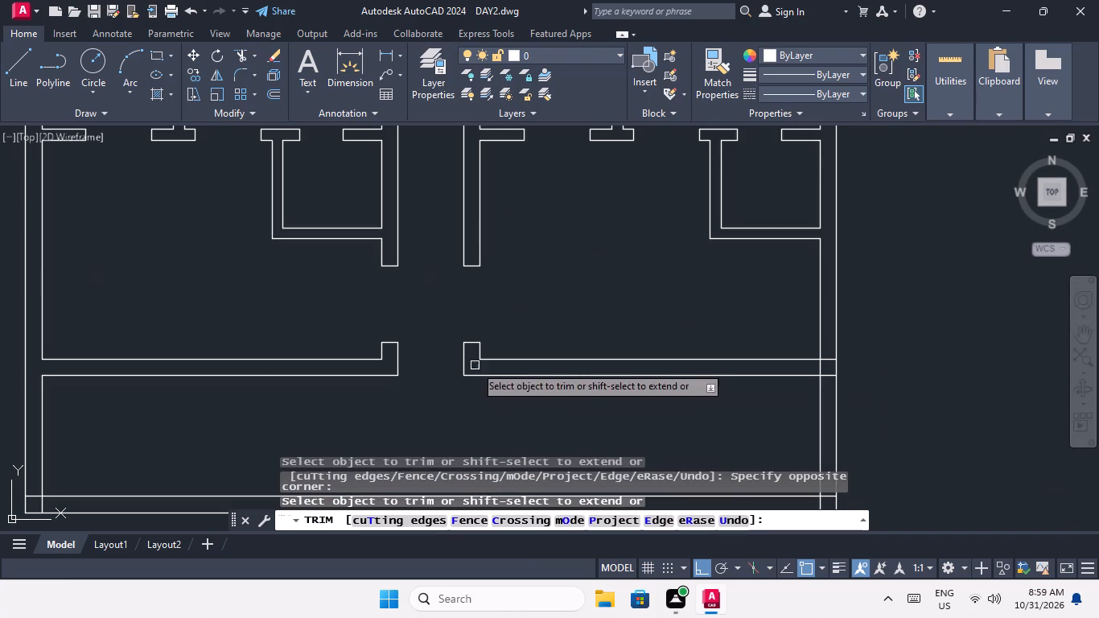
Trim the overlapping lines where the lowest interior horizontal wall meets the right outer wall.
middle_drag(708, 390, 224, 335)
scroll(349, 316, up, 3)
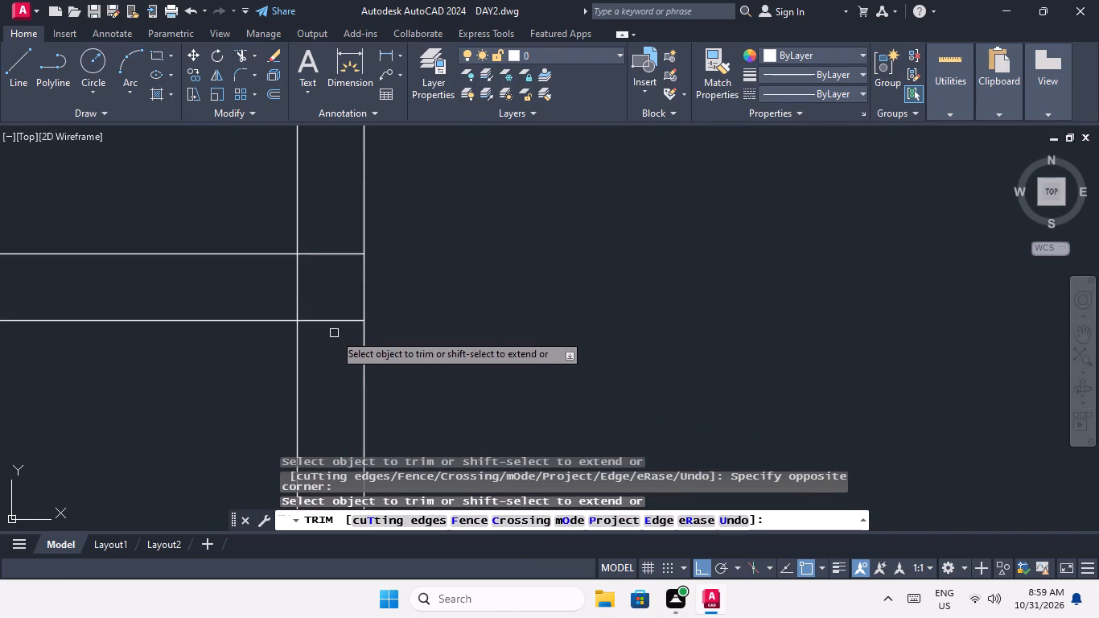
drag(346, 340, 327, 279)
click(301, 200)
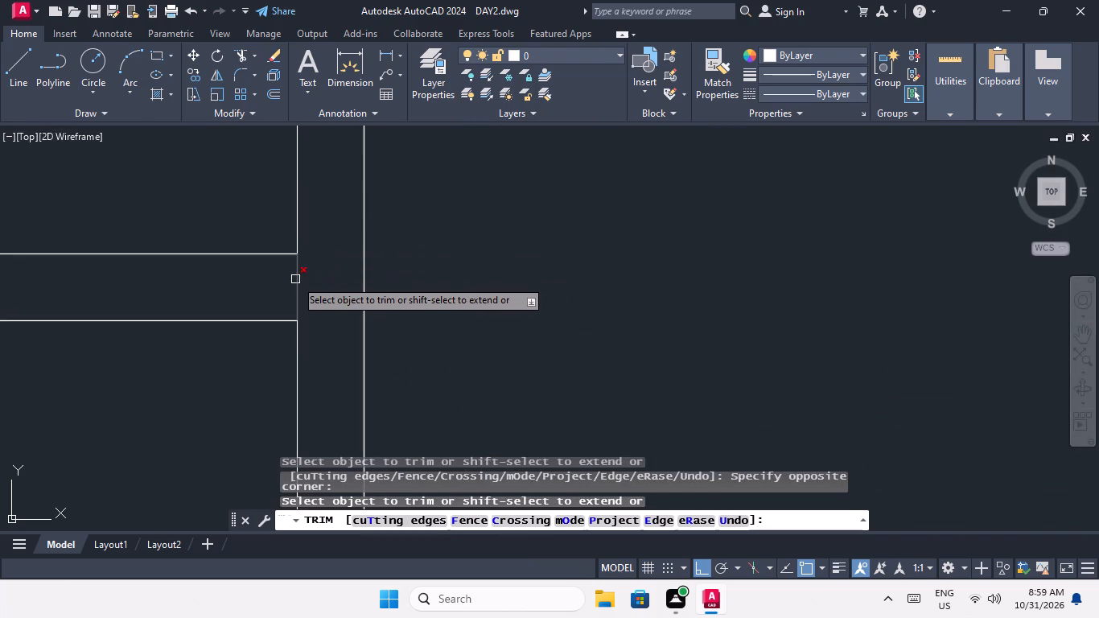
click(295, 279)
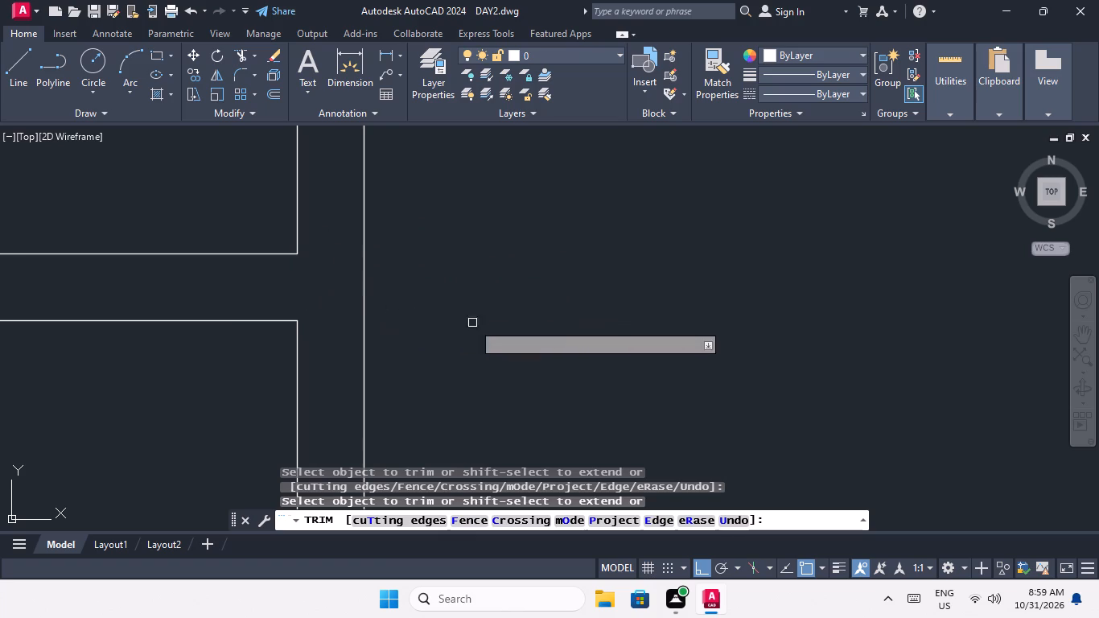
Trim the overlapping lines at the lower-right corner of the second plan's outer walls.
scroll(533, 270, down, 6)
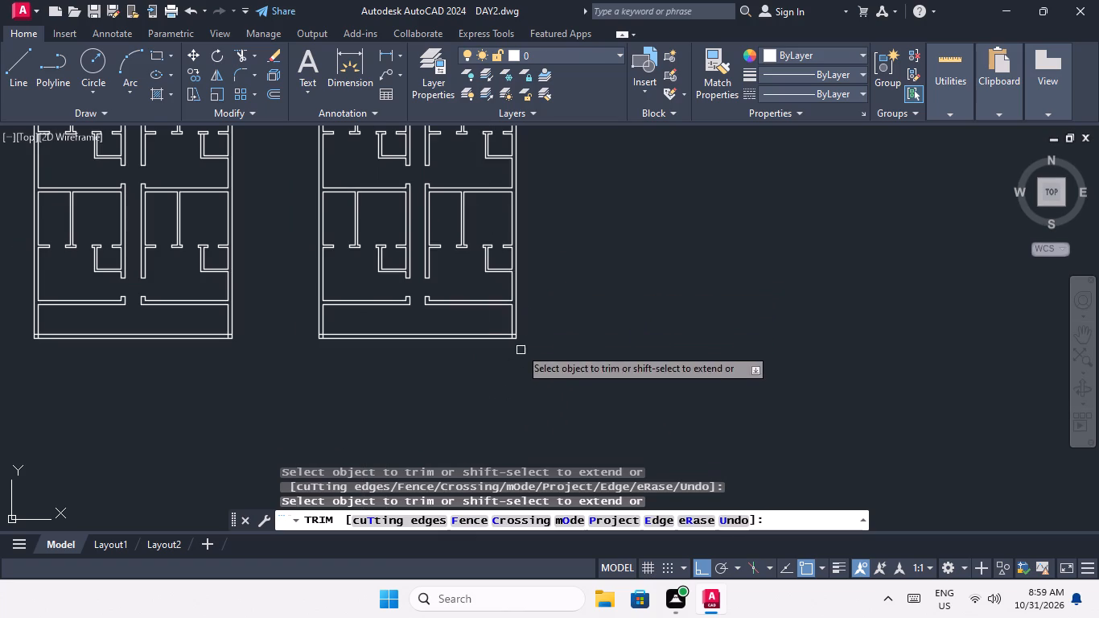
scroll(521, 339, up, 5)
scroll(455, 302, up, 3)
drag(452, 299, 372, 356)
click(352, 365)
drag(468, 310, 463, 287)
drag(451, 206, 451, 218)
scroll(451, 233, down, 5)
Trim the overlapping lines at the lower-left corner of the second plan's outer walls and end the Trim command.
middle_drag(377, 303, 546, 311)
scroll(539, 309, down, 3)
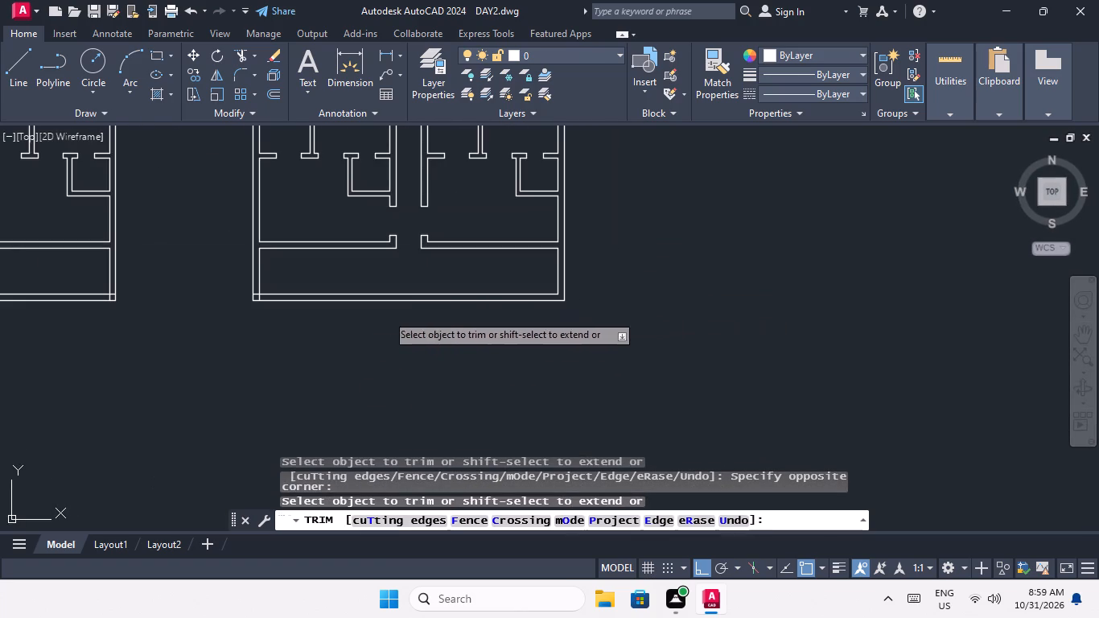
scroll(260, 299, up, 7)
drag(306, 255, 236, 301)
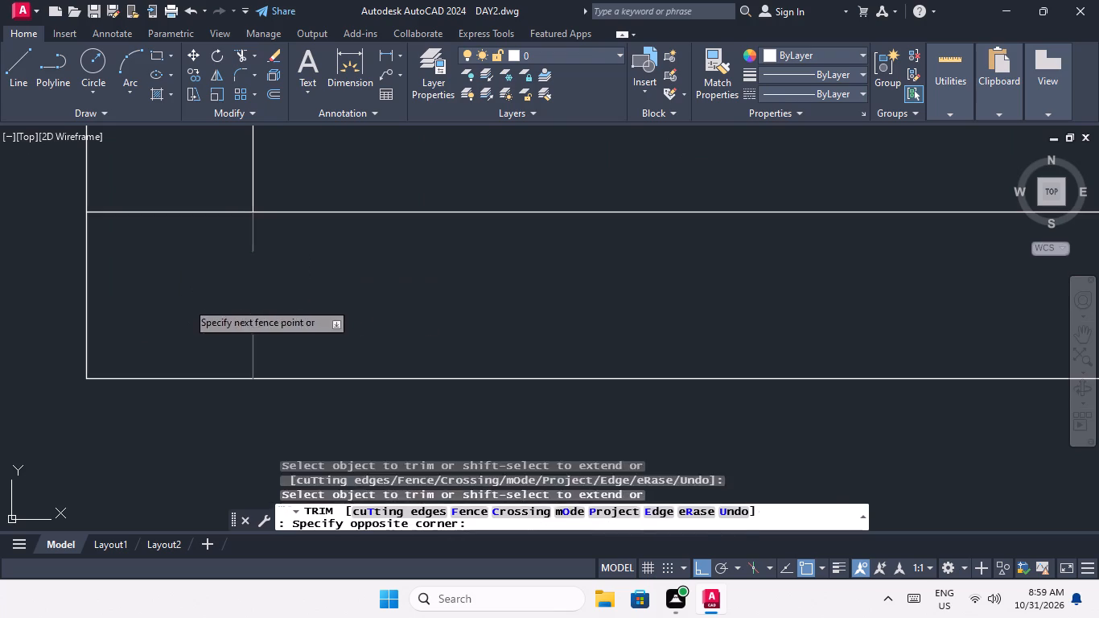
click(187, 302)
click(204, 257)
click(200, 192)
scroll(200, 192, down, 3)
scroll(252, 257, down, 3)
middle_drag(250, 308, 210, 416)
scroll(216, 339, down, 3)
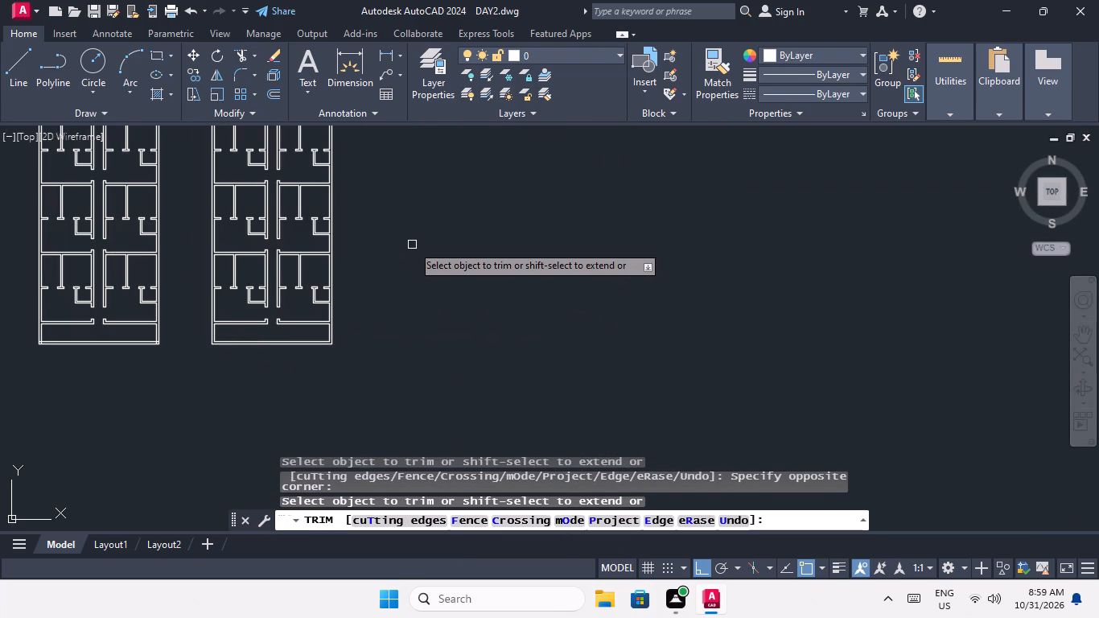
key(Escape)
key(Escape)
Review both floor plans side by side and the empty space beside the second plan.
middle_drag(409, 246, 357, 327)
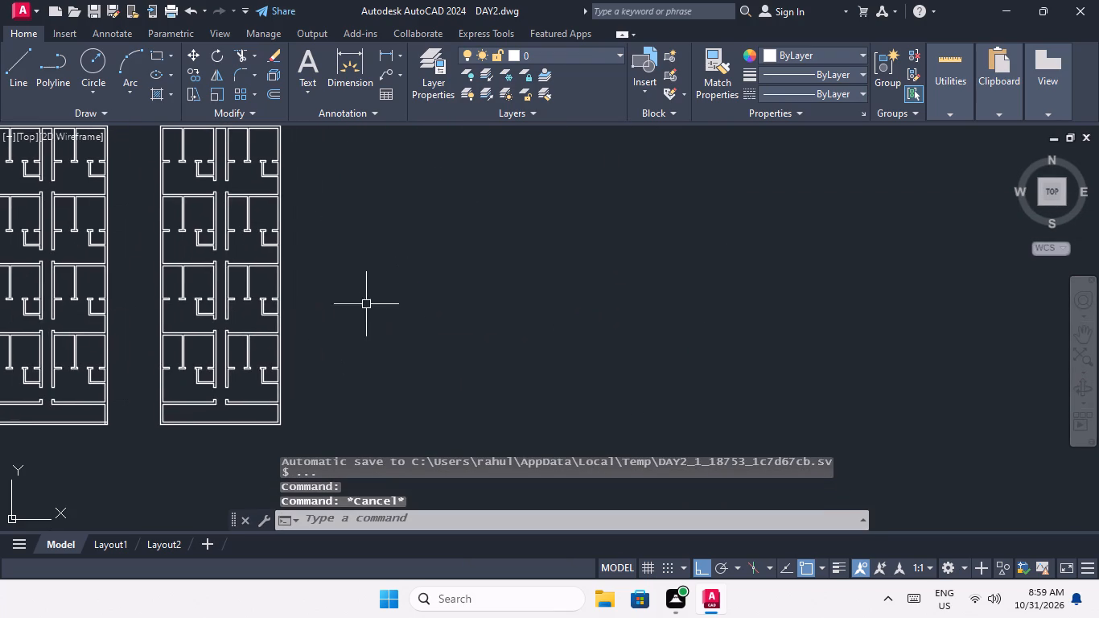
scroll(362, 291, down, 2)
middle_drag(362, 291, 353, 323)
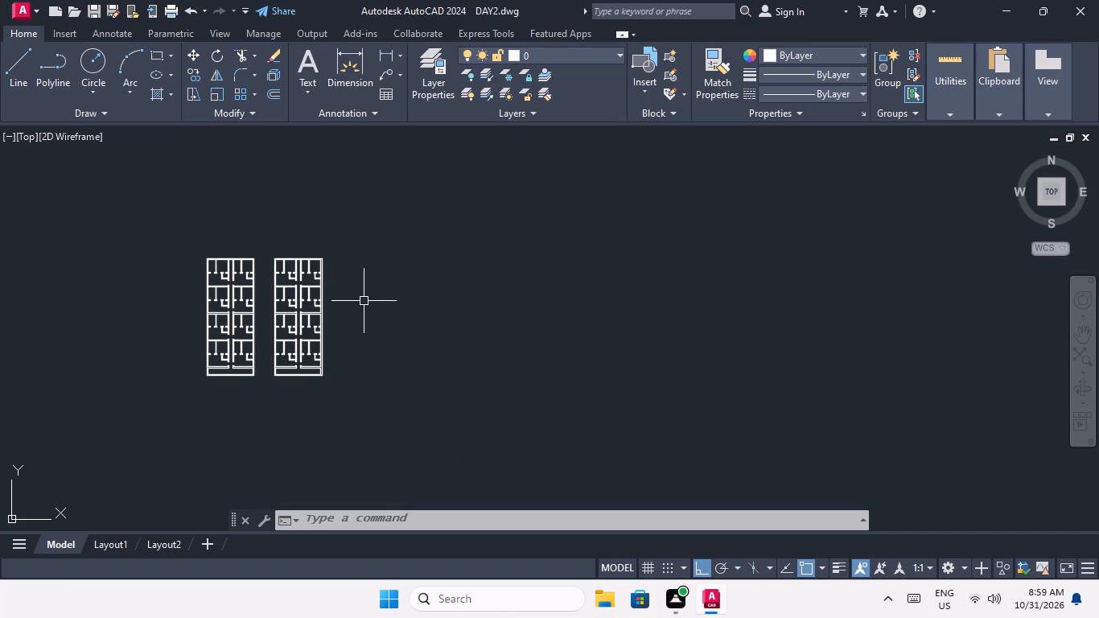
scroll(302, 287, up, 2)
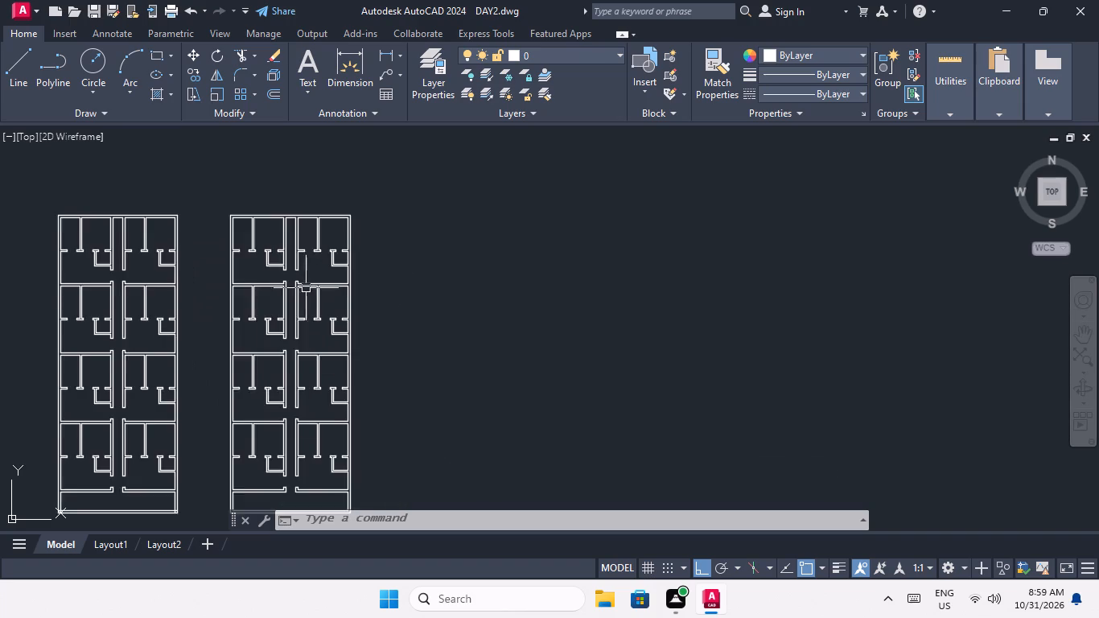
middle_drag(308, 288, 368, 271)
scroll(364, 270, down, 2)
scroll(373, 247, up, 2)
middle_drag(512, 254, 525, 240)
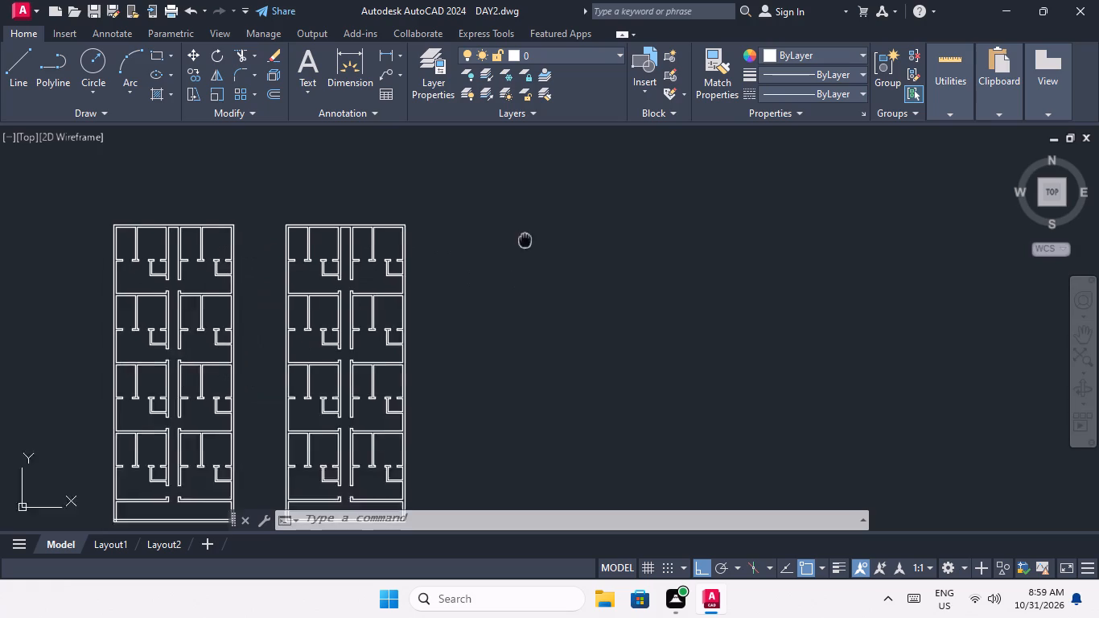
middle_drag(525, 240, 484, 158)
middle_drag(446, 229, 236, 319)
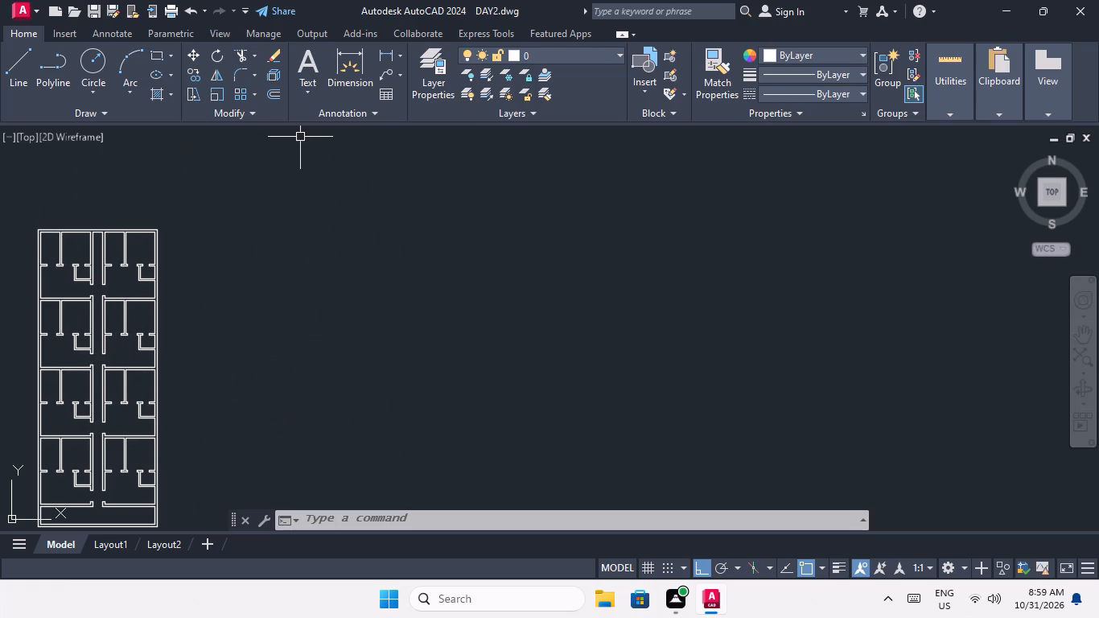
Draw a 37' wide by 92' high rectangle of lines about 20' to the right of the second plan, level with its top edge.
click(24, 67)
scroll(207, 235, down, 2)
scroll(192, 229, up, 2)
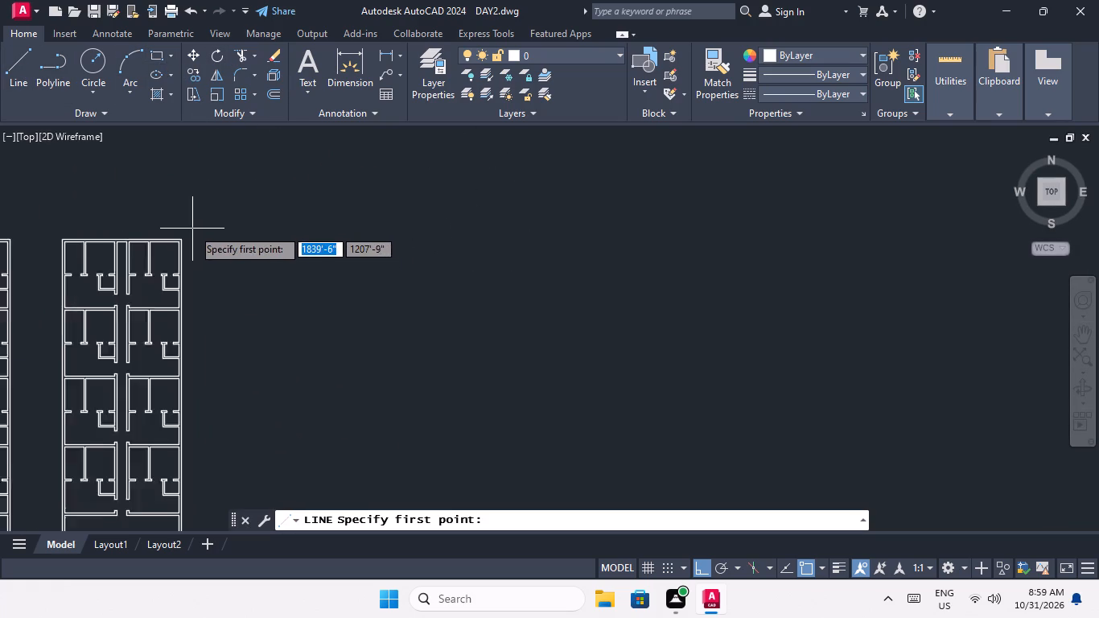
scroll(192, 229, up, 1)
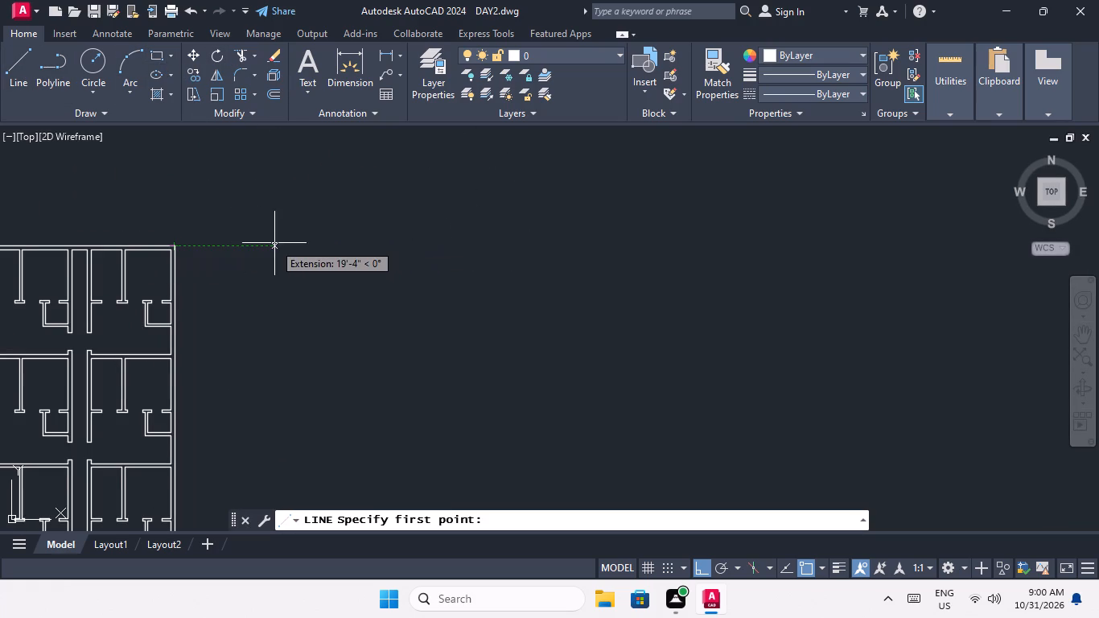
click(278, 245)
scroll(278, 245, down, 3)
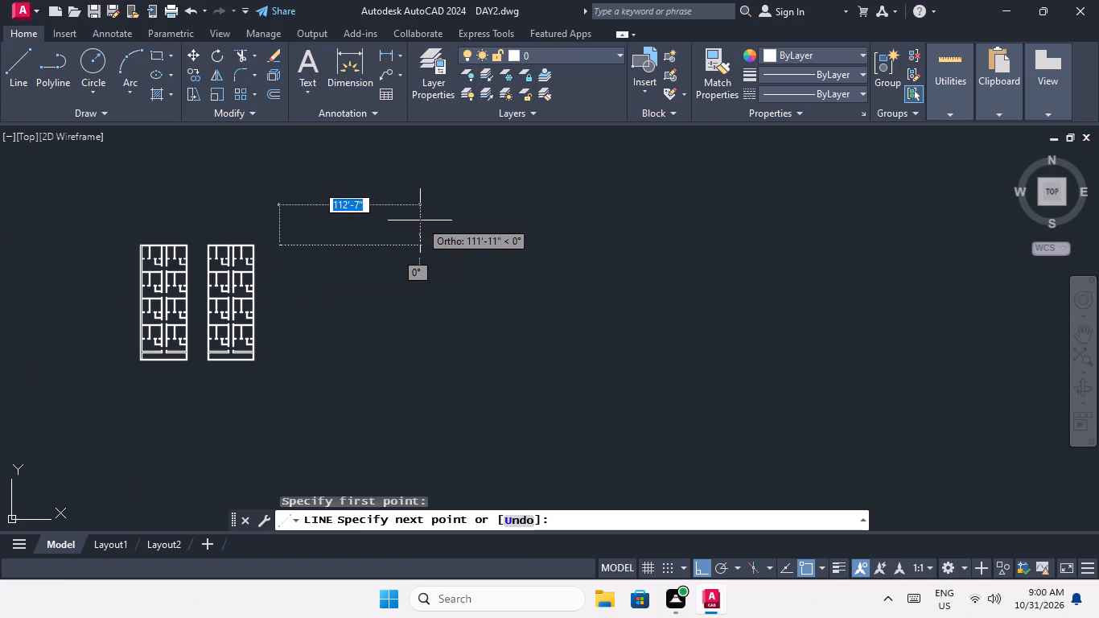
text(37')
key(Return)
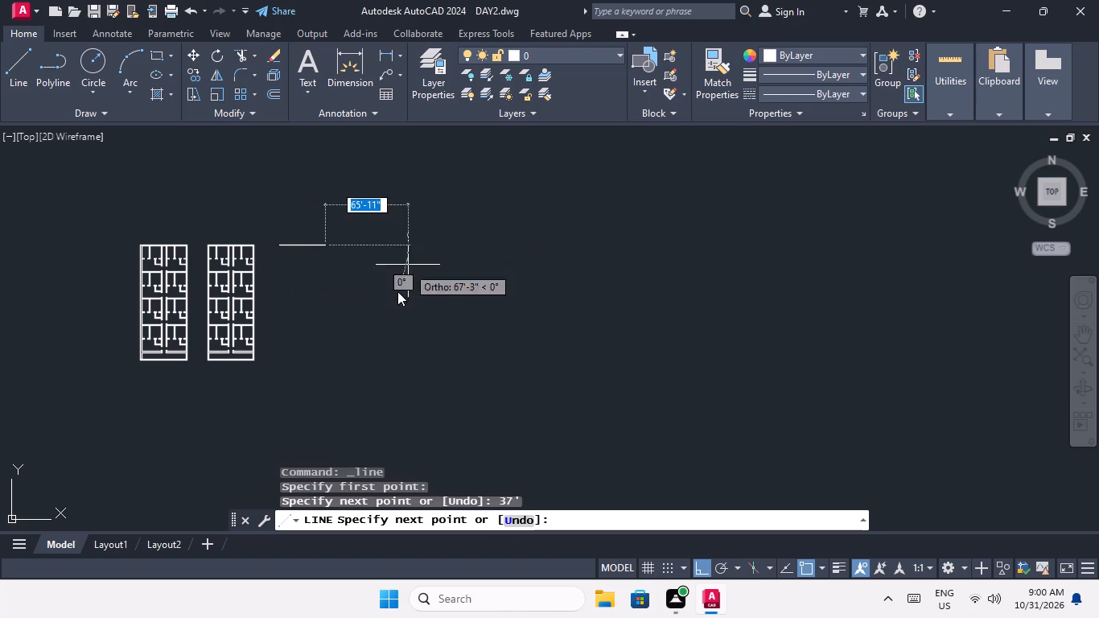
text(92')
key(Return)
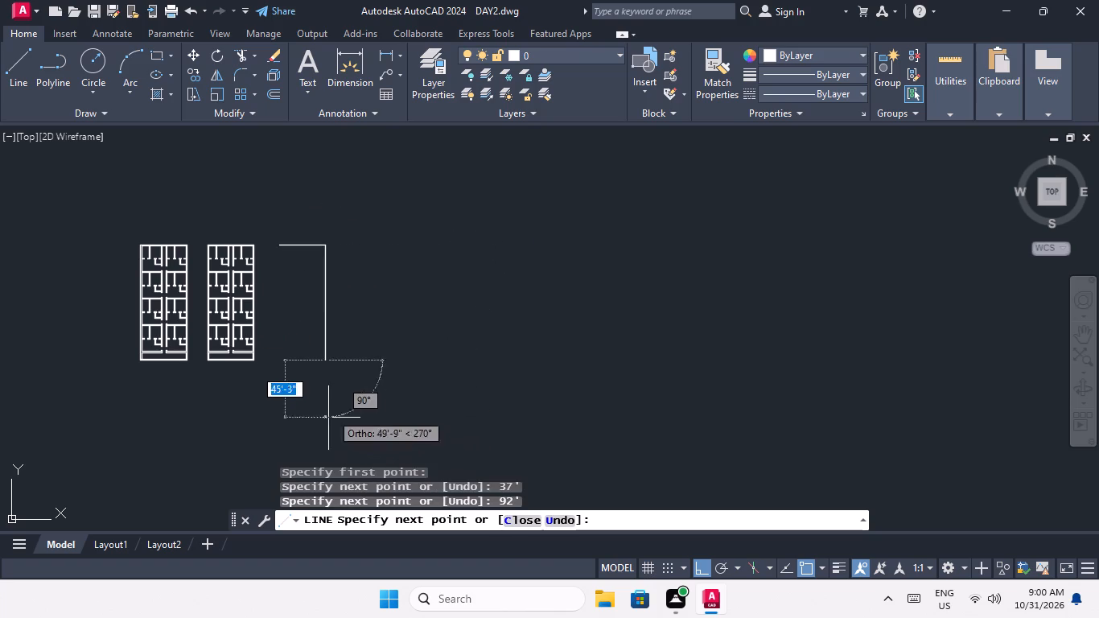
scroll(300, 362, up, 3)
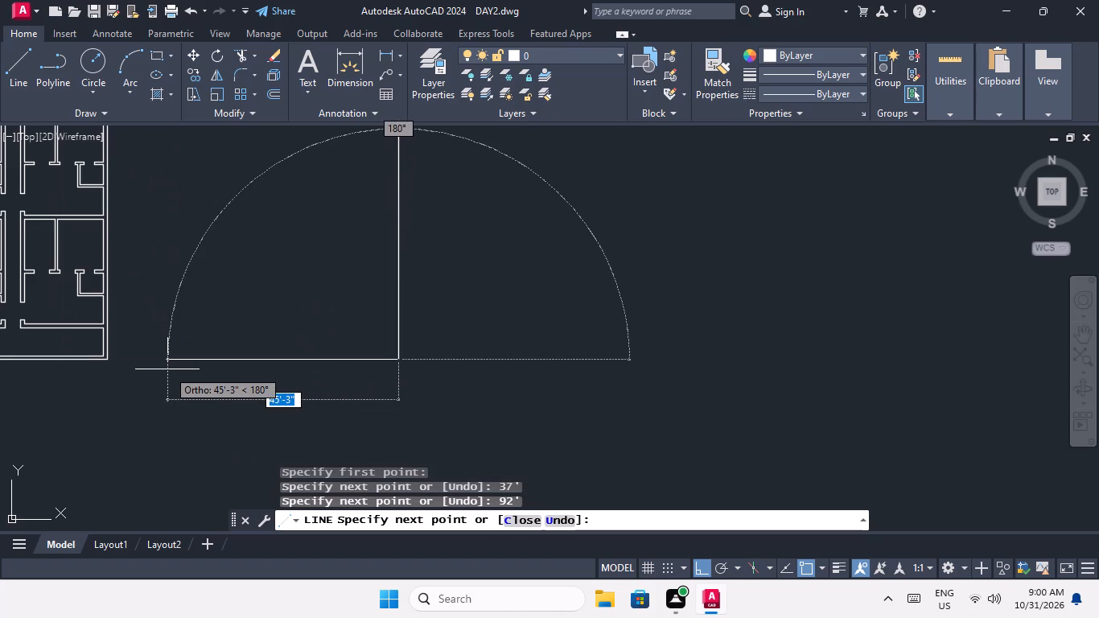
text(37')
key(Return)
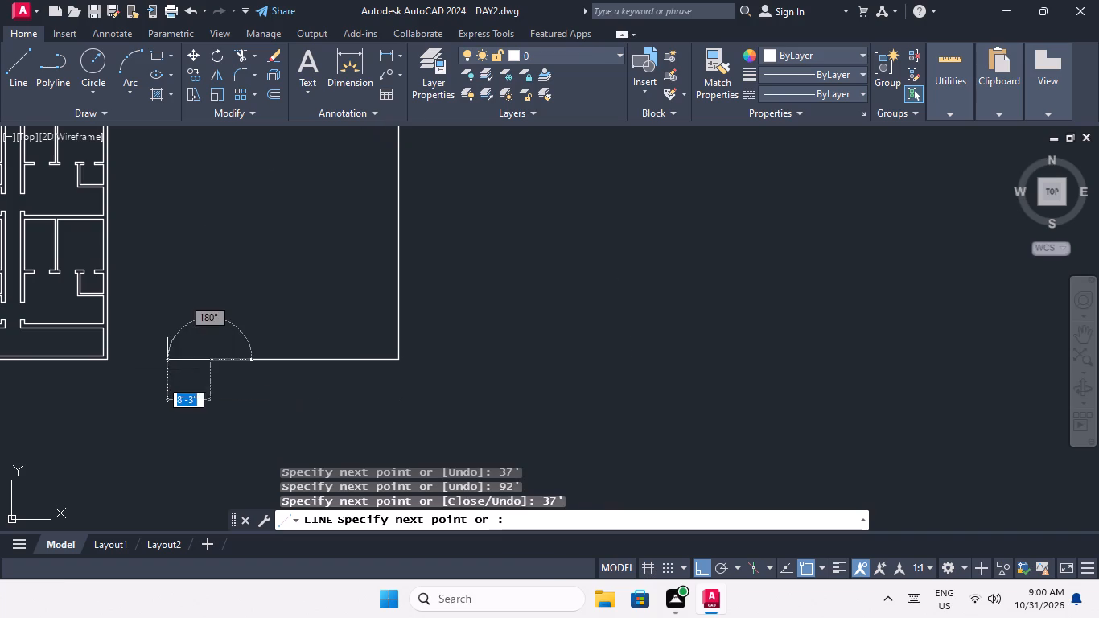
middle_drag(270, 267, 294, 486)
scroll(293, 340, down, 2)
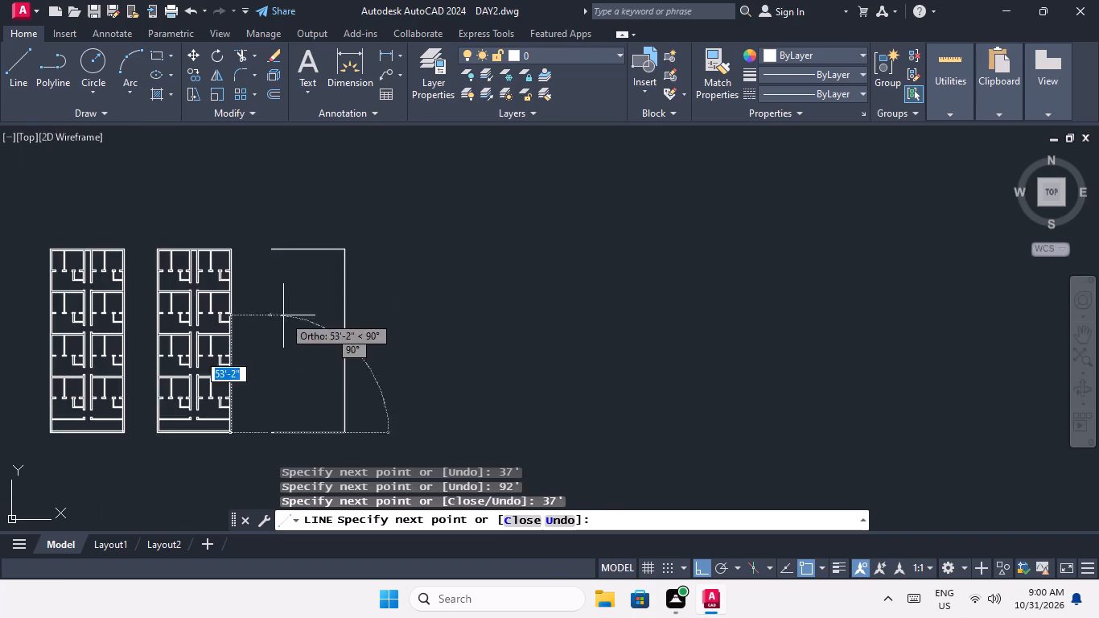
scroll(267, 241, up, 5)
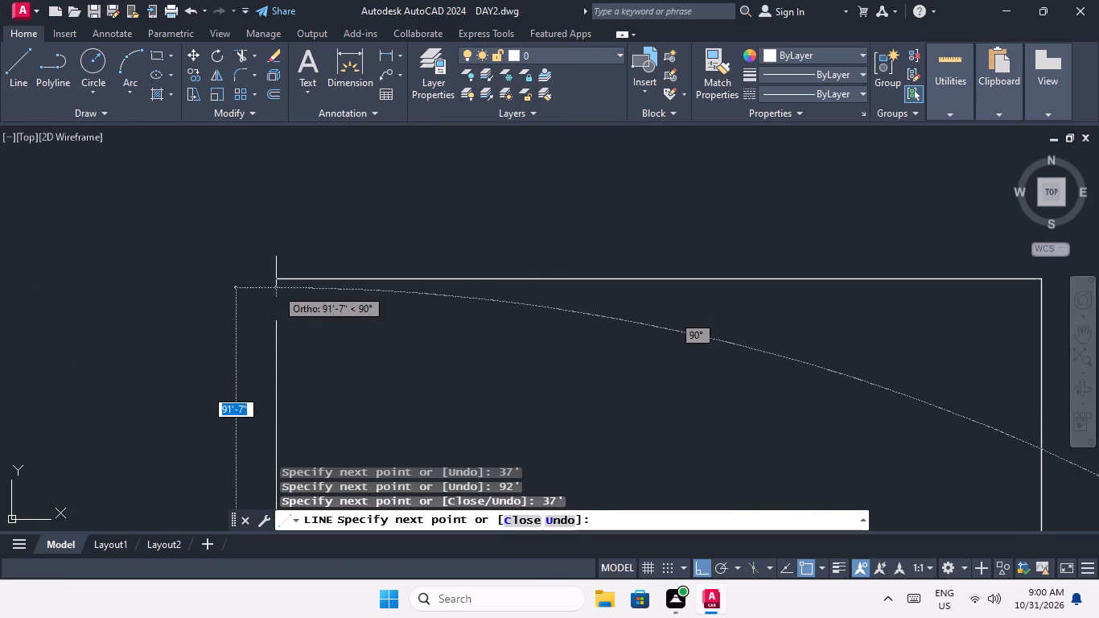
click(274, 277)
scroll(271, 269, down, 4)
key(Escape)
key(Escape)
scroll(275, 278, down, 4)
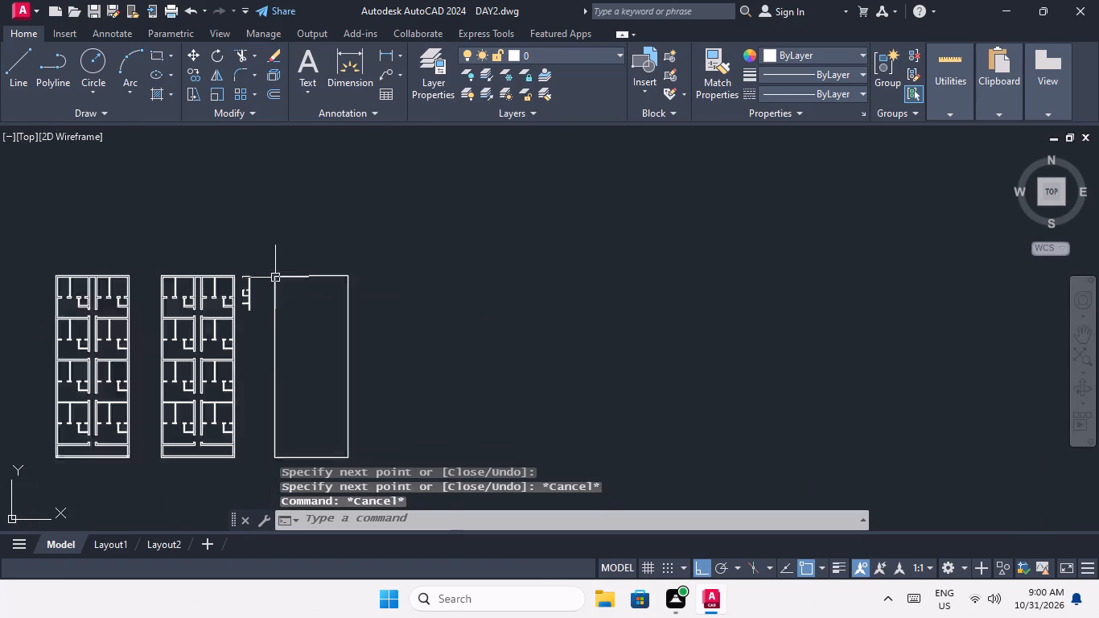
Offset the left, top and right sides of the new rectangle 9" inward.
scroll(286, 306, up, 3)
middle_drag(286, 300, 283, 332)
key(Escape)
key(Escape)
key(o)
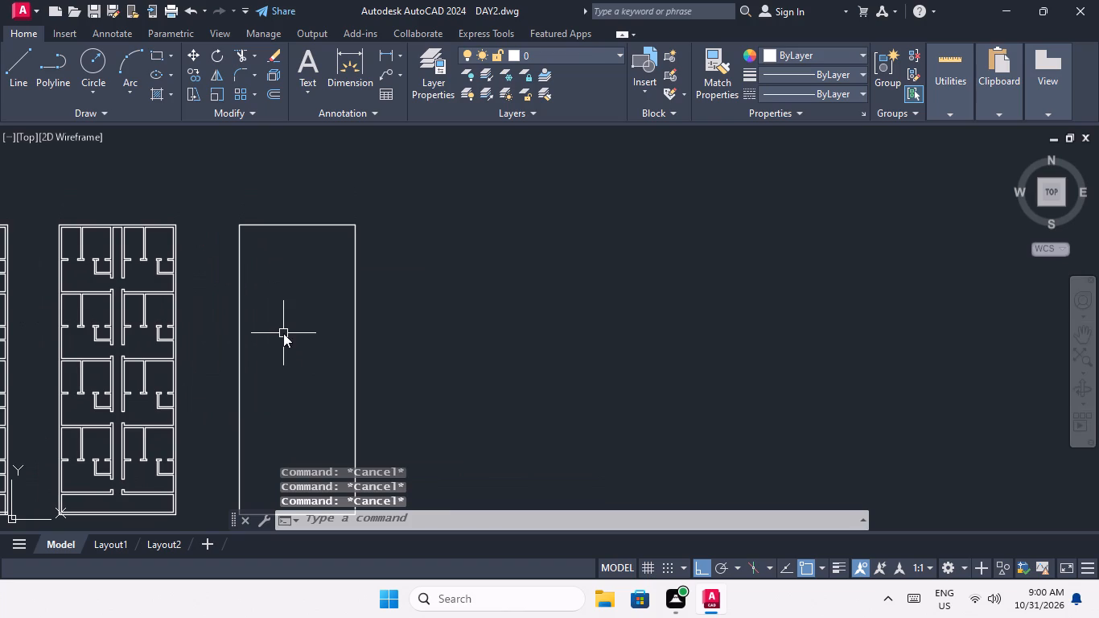
key(Return)
text(9")
key(Return)
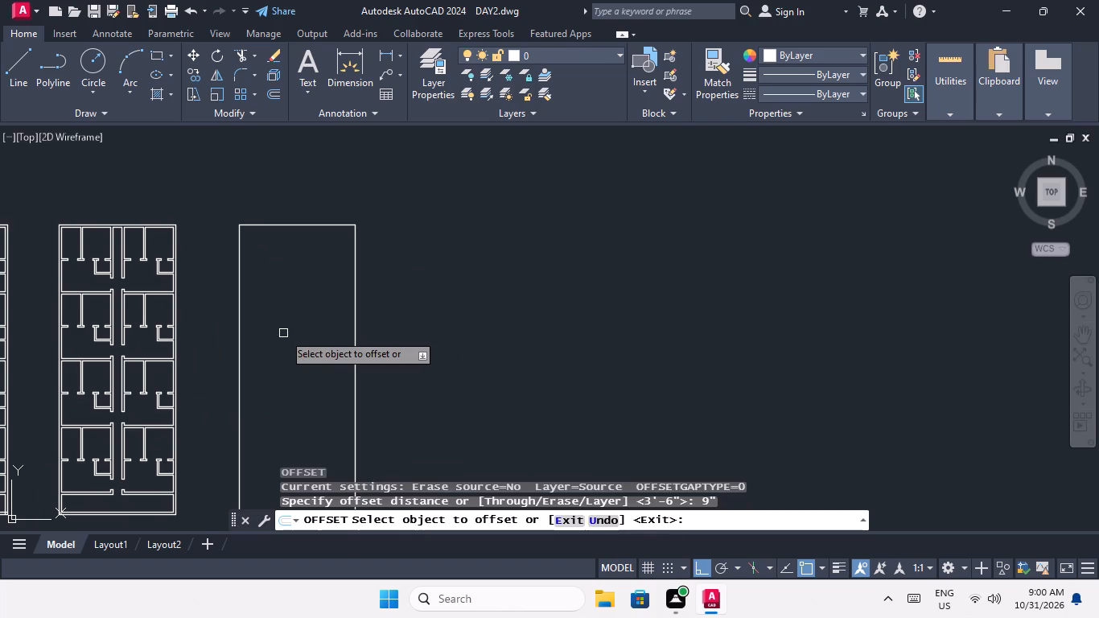
drag(237, 282, 262, 284)
click(300, 284)
drag(291, 225, 294, 239)
click(298, 256)
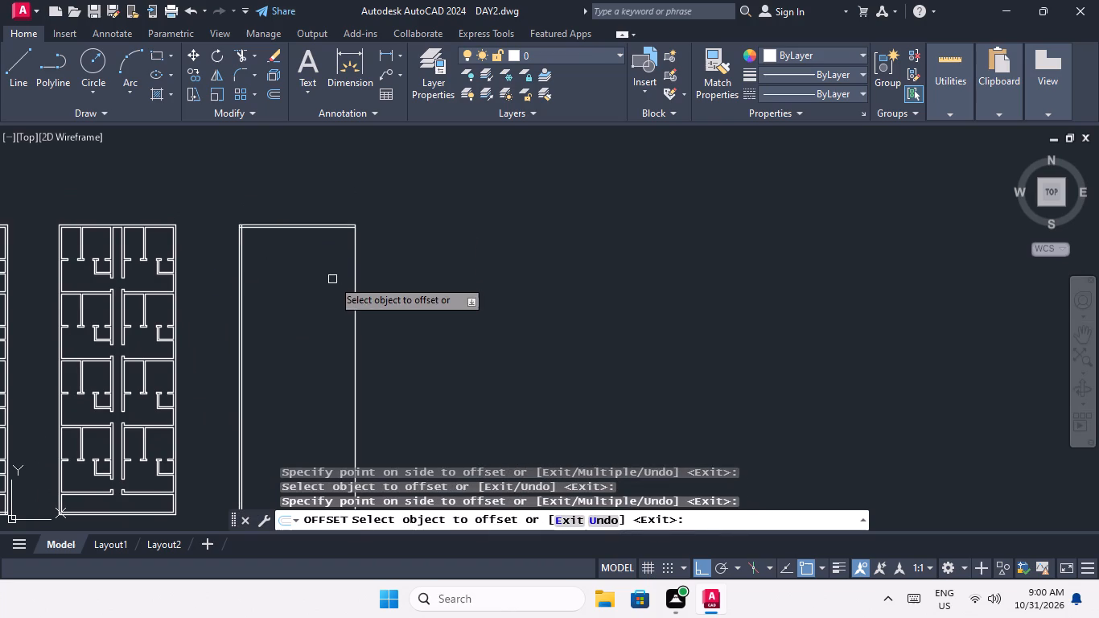
drag(353, 295, 340, 309)
click(299, 331)
Offset the bottom side of the new rectangle 9" inward and end the Offset command.
scroll(298, 328, up, 1)
middle_drag(292, 330, 291, 330)
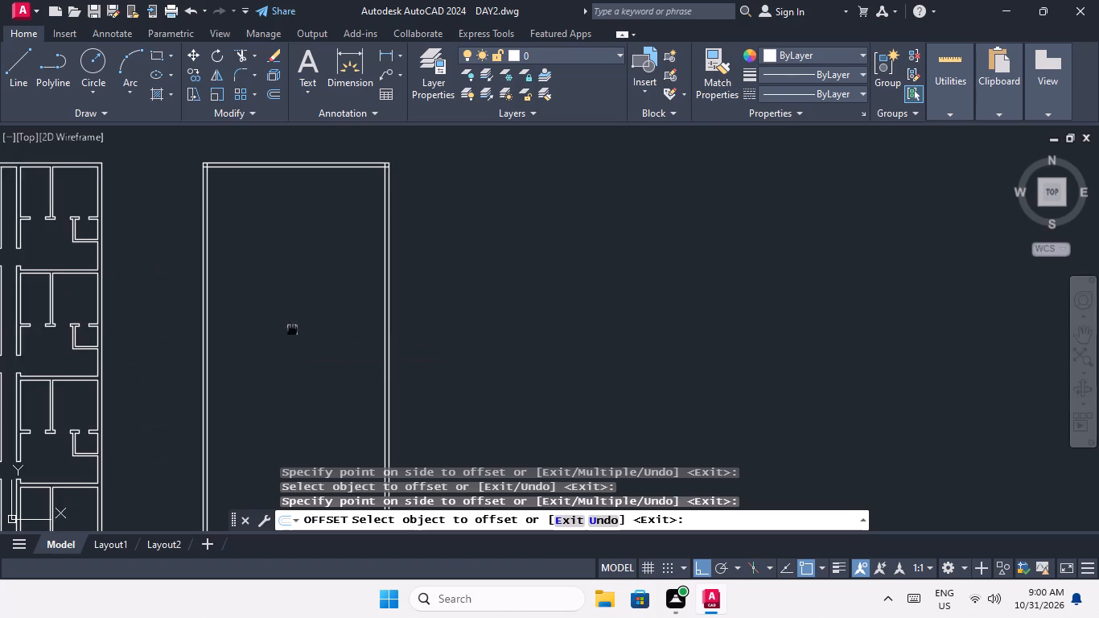
middle_drag(291, 330, 277, 243)
scroll(277, 246, down, 2)
scroll(268, 367, up, 1)
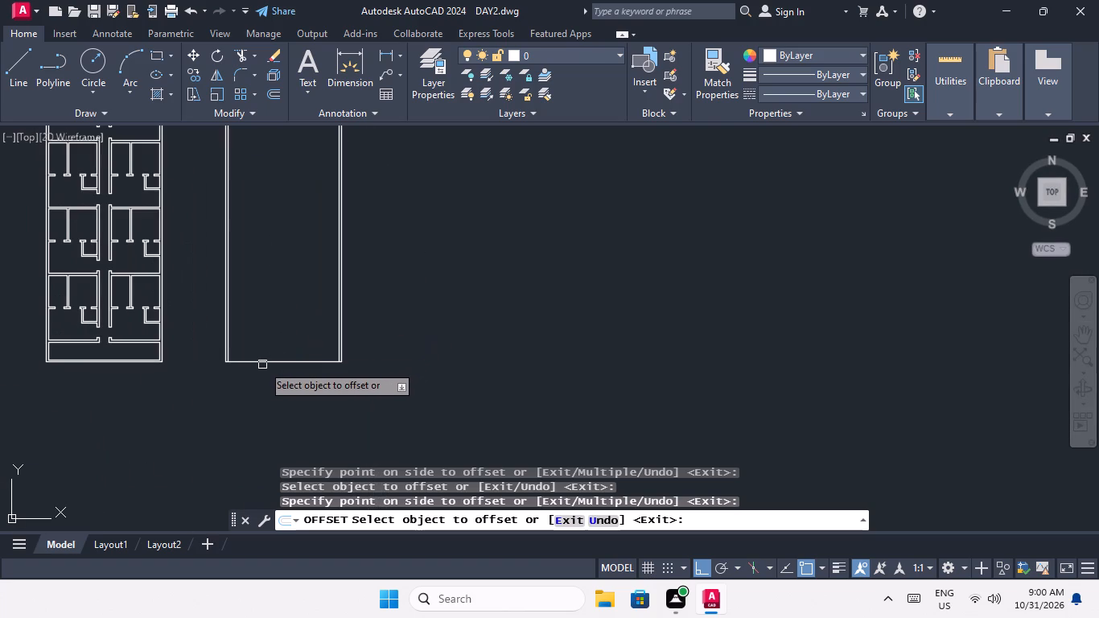
scroll(261, 362, up, 2)
click(260, 362)
click(262, 343)
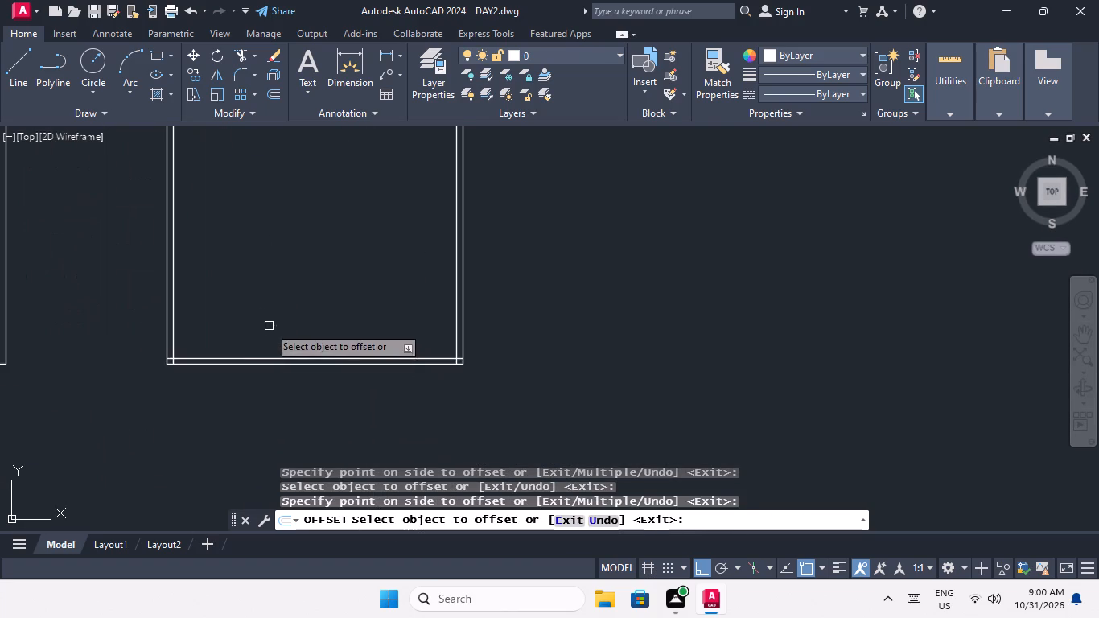
scroll(269, 326, down, 1)
middle_drag(270, 328, 267, 388)
scroll(270, 340, down, 1)
middle_drag(270, 342, 265, 420)
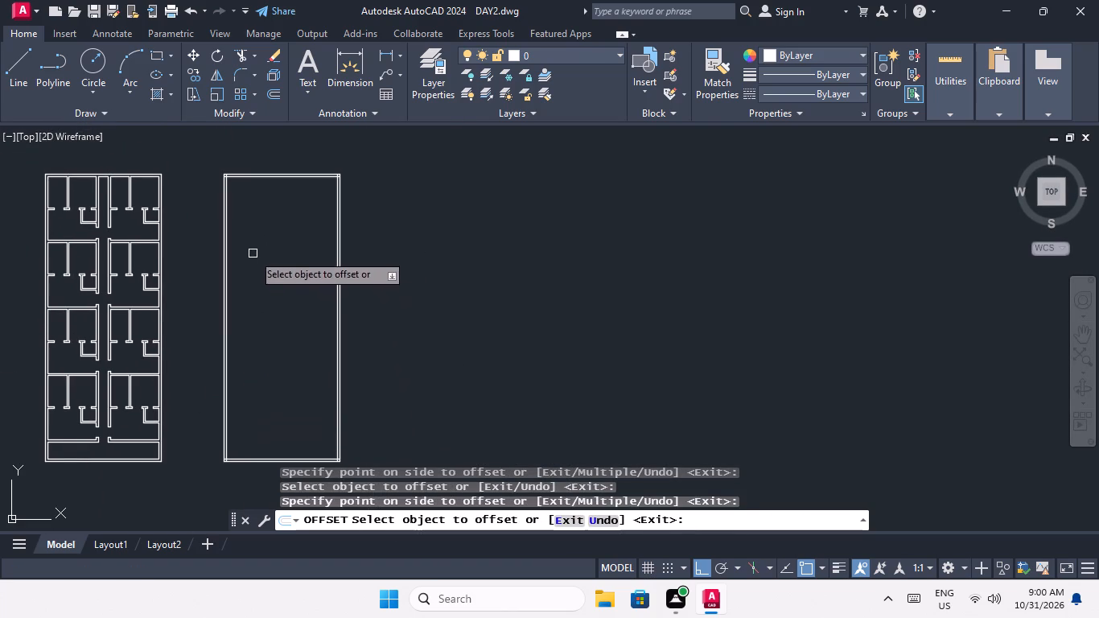
middle_drag(255, 252, 248, 332)
scroll(249, 333, up, 1)
middle_drag(232, 274, 242, 291)
scroll(204, 267, up, 3)
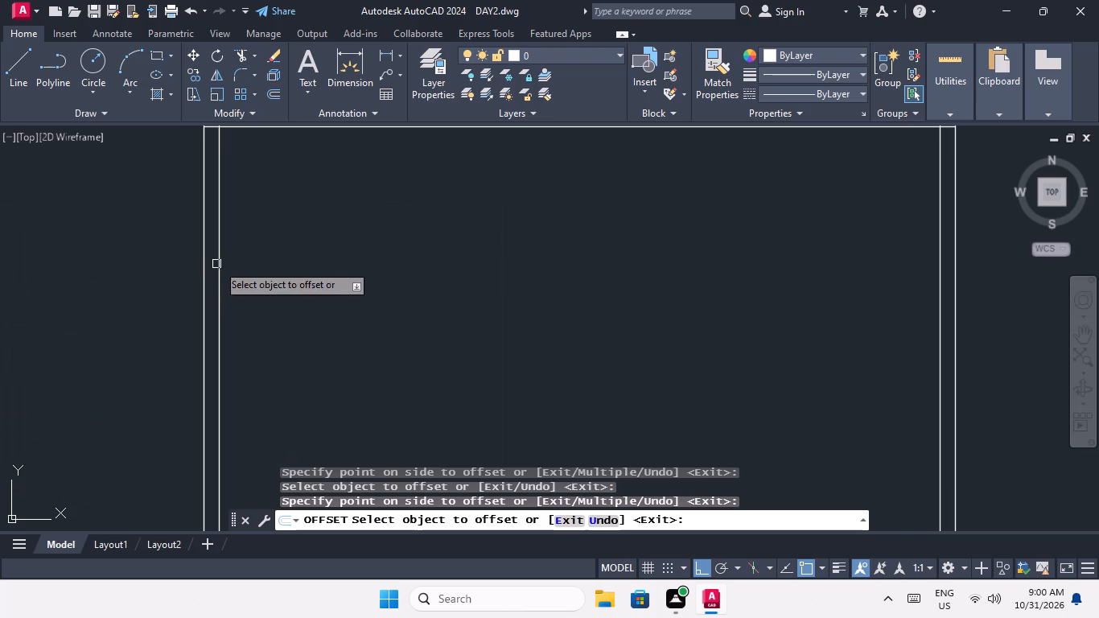
middle_drag(305, 300, 278, 381)
scroll(283, 345, down, 2)
key(Escape)
key(Escape)
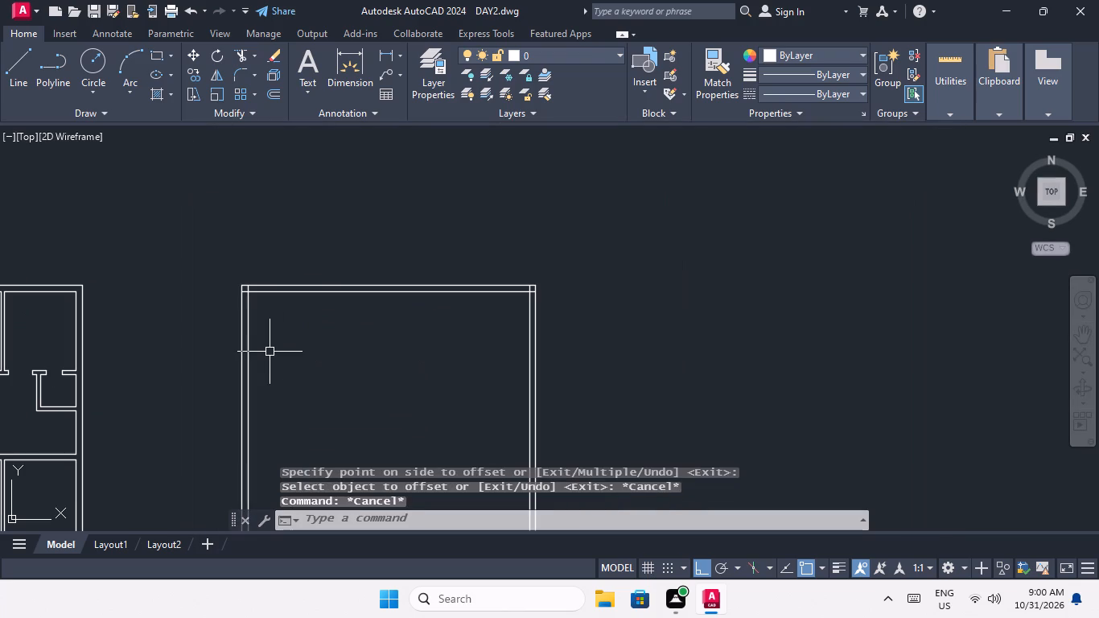
Offset the inner line of the third plan's left wall 6' to the right.
key(o)
key(Return)
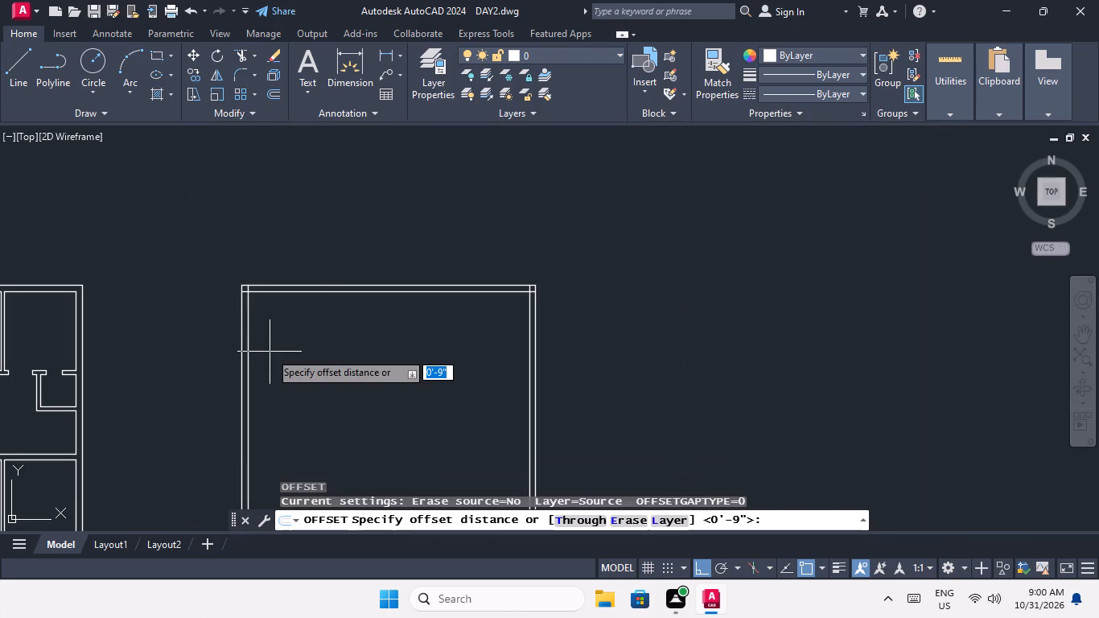
text(6')
key(Return)
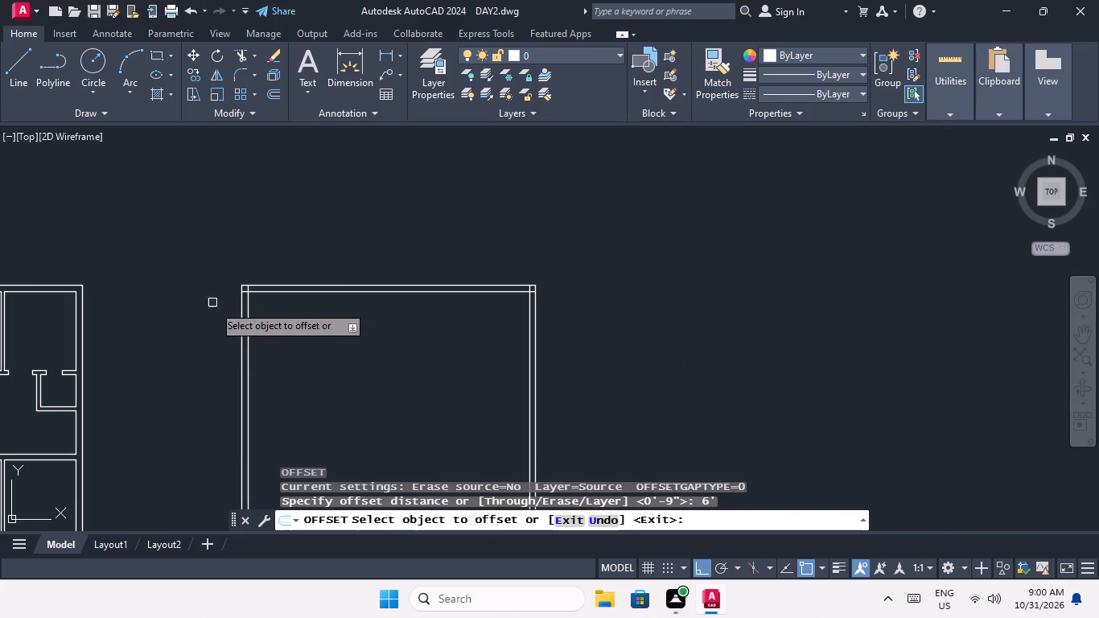
drag(249, 332, 257, 334)
click(308, 340)
key(Escape)
key(Escape)
Offset the new vertical line 6" to the right to give the first partition its thickness.
key(o)
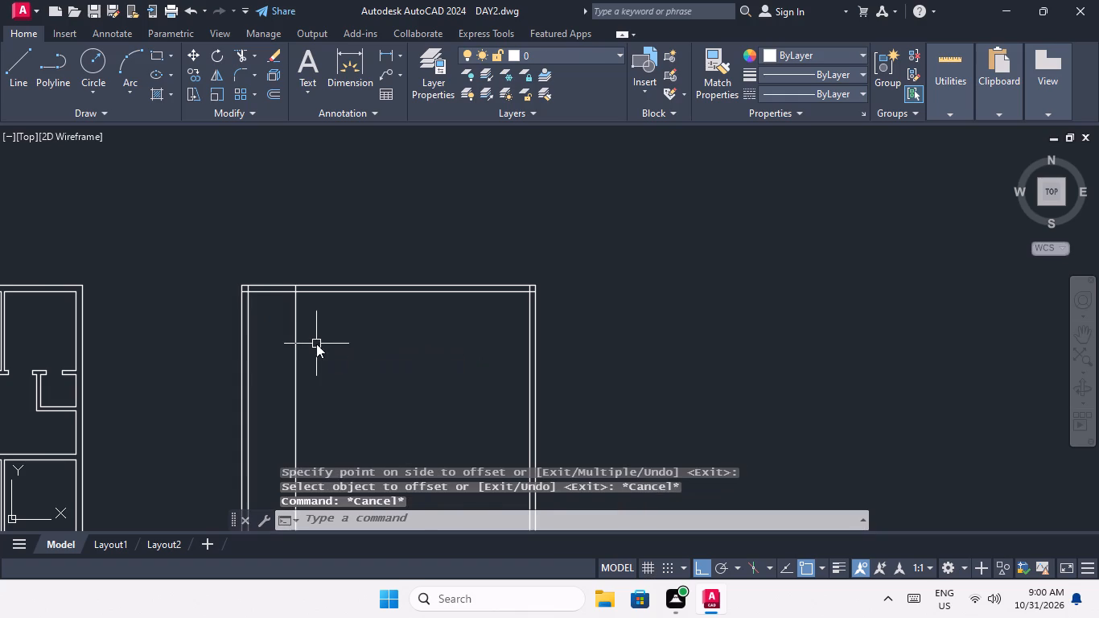
key(Return)
text(6")
key(Return)
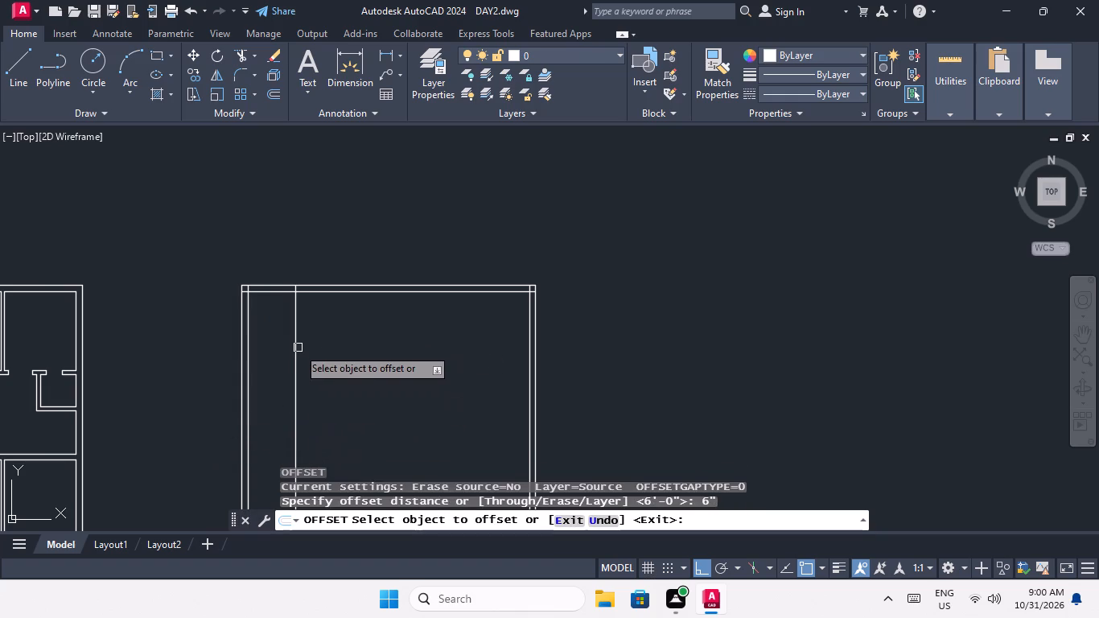
click(298, 348)
click(312, 348)
key(Escape)
key(Escape)
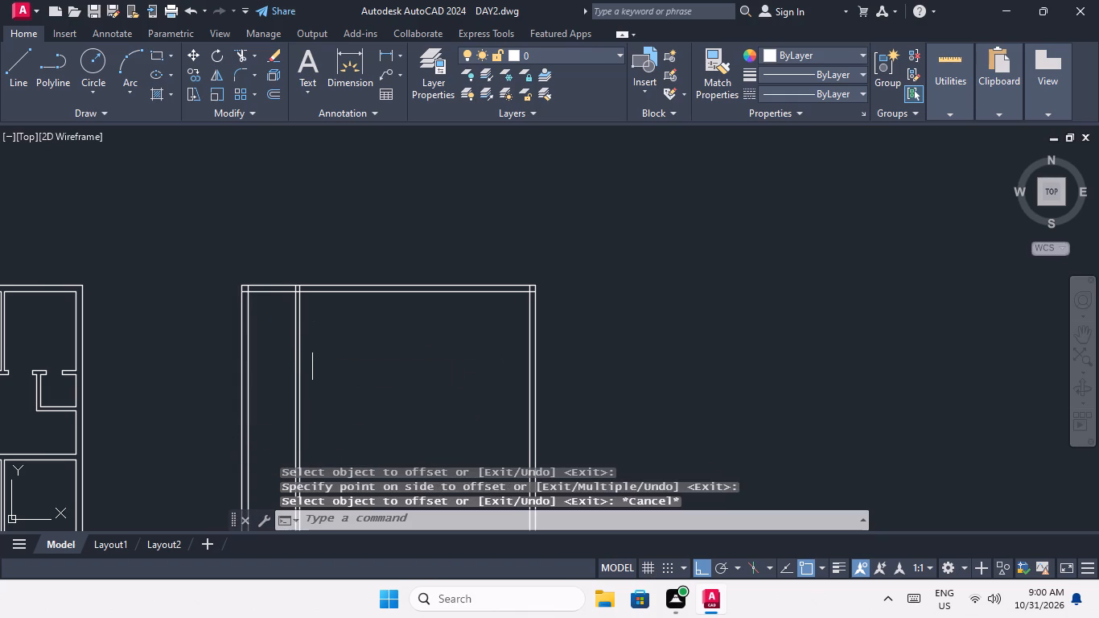
Offset the right face of the 6" partition 9' to the right.
key(o)
key(Return)
text(9')
key(Return)
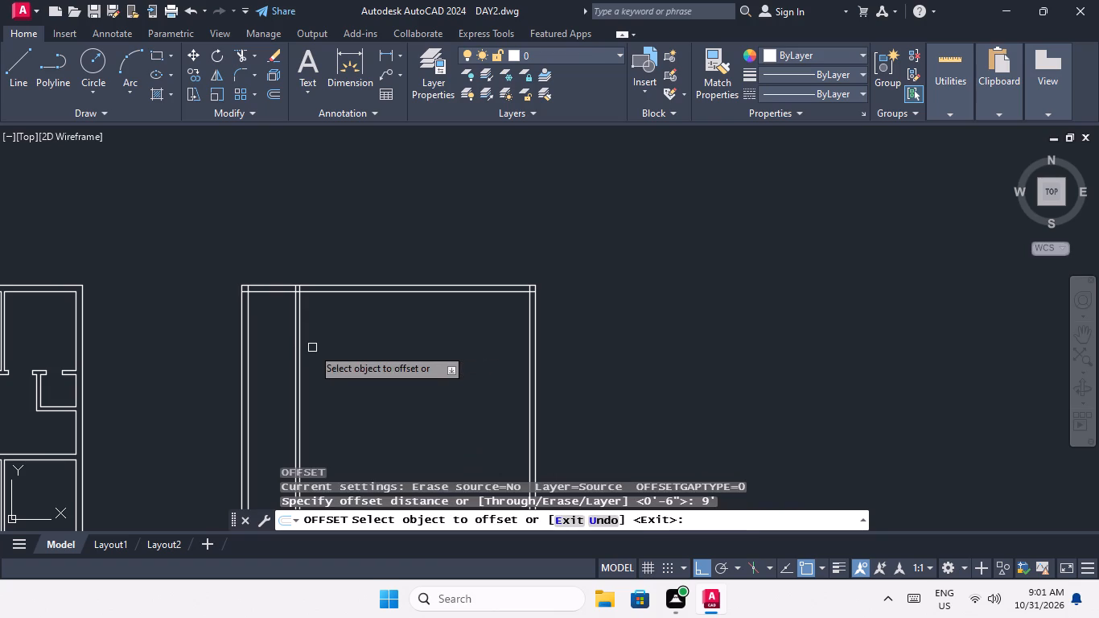
scroll(298, 305, up, 3)
drag(302, 316, 319, 322)
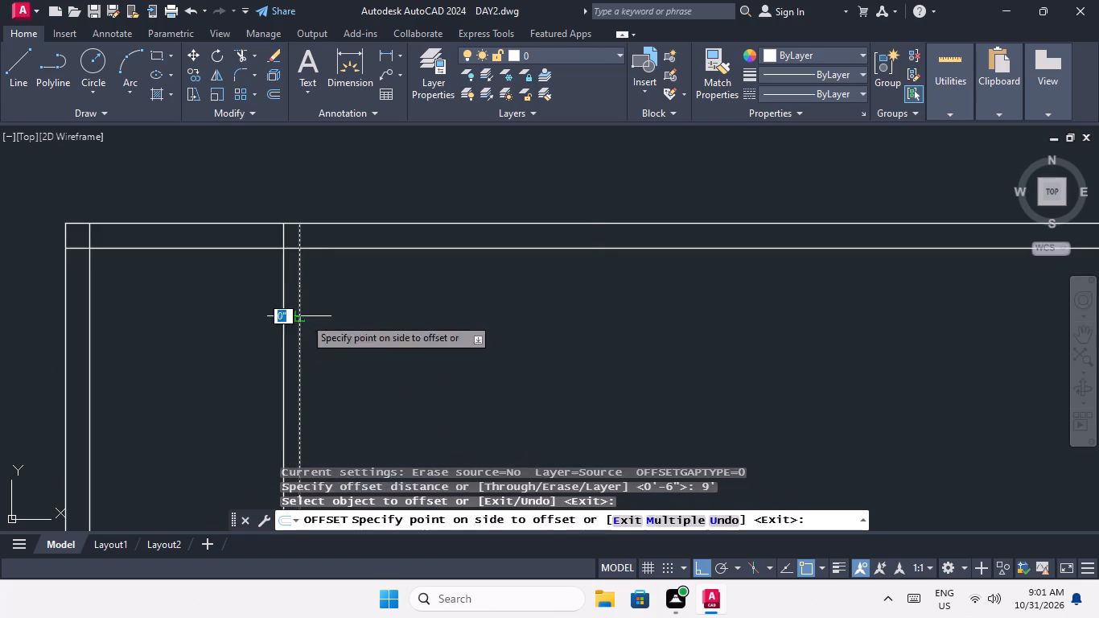
click(433, 339)
scroll(433, 336, down, 3)
key(Escape)
key(Escape)
Offset the new vertical line 9" to the right to form the second partition wall.
key(o)
key(Return)
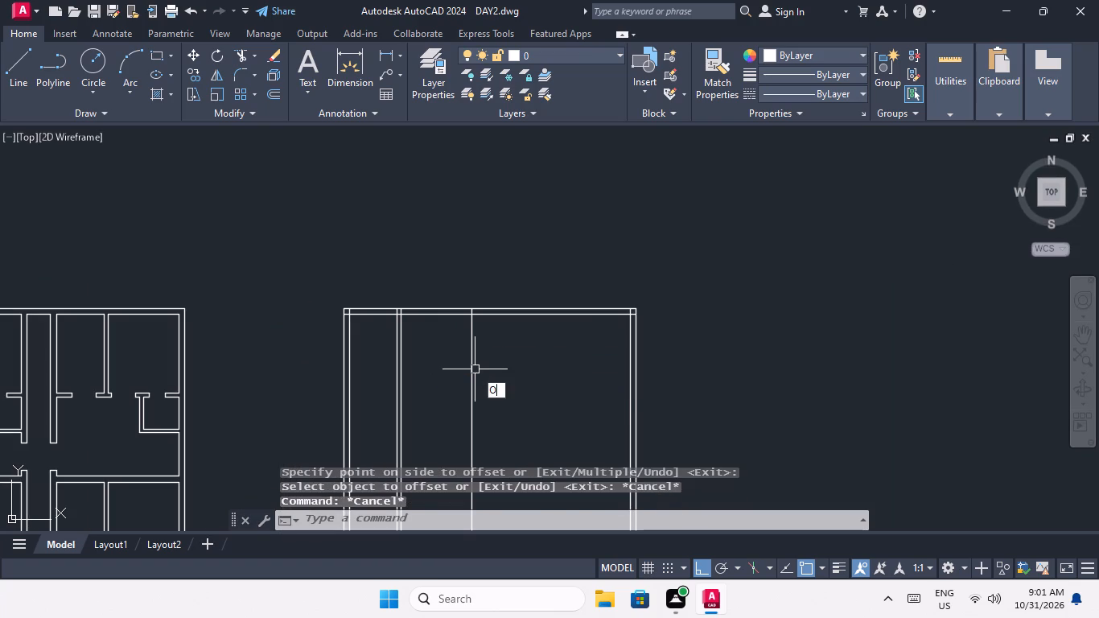
text(9")
key(Return)
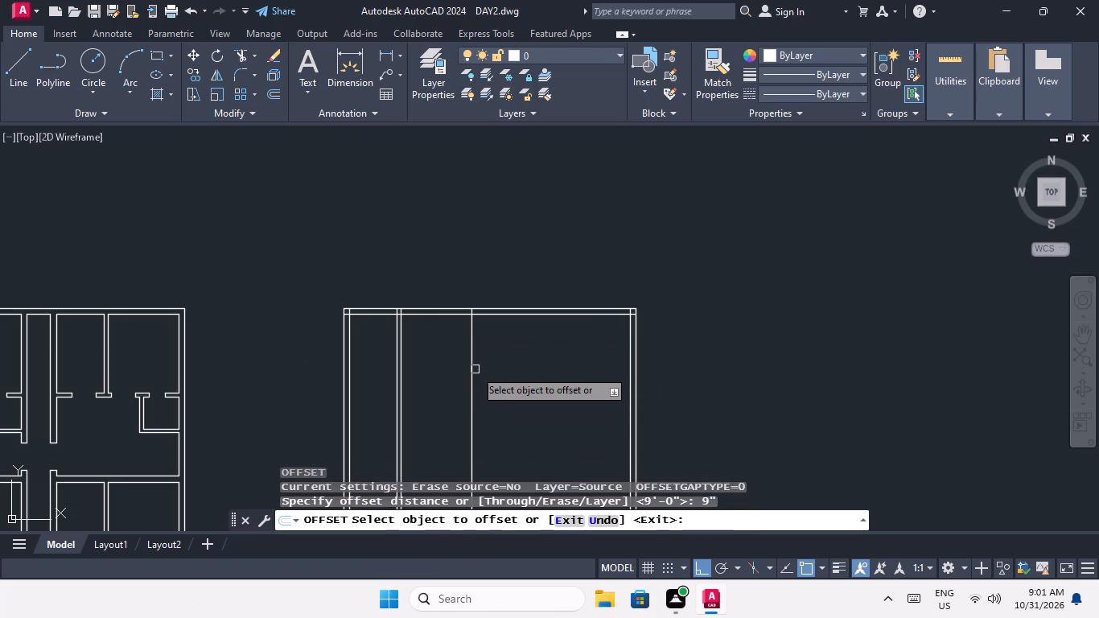
drag(470, 348, 489, 348)
click(513, 344)
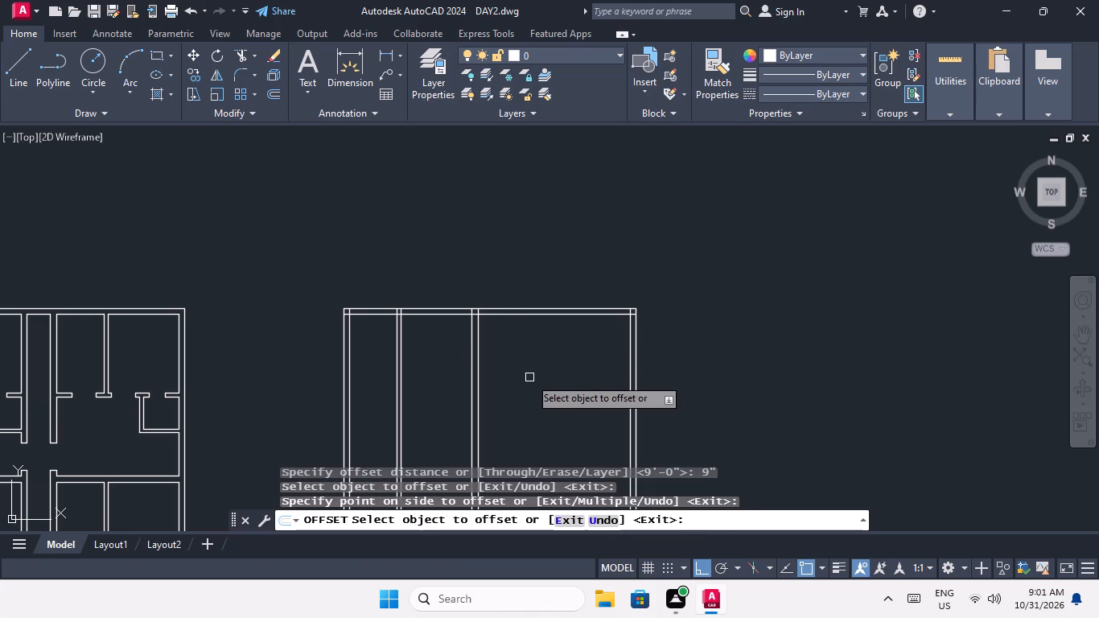
key(Escape)
key(Escape)
Offset the inner line of the third plan's right wall 9' to the left.
key(o)
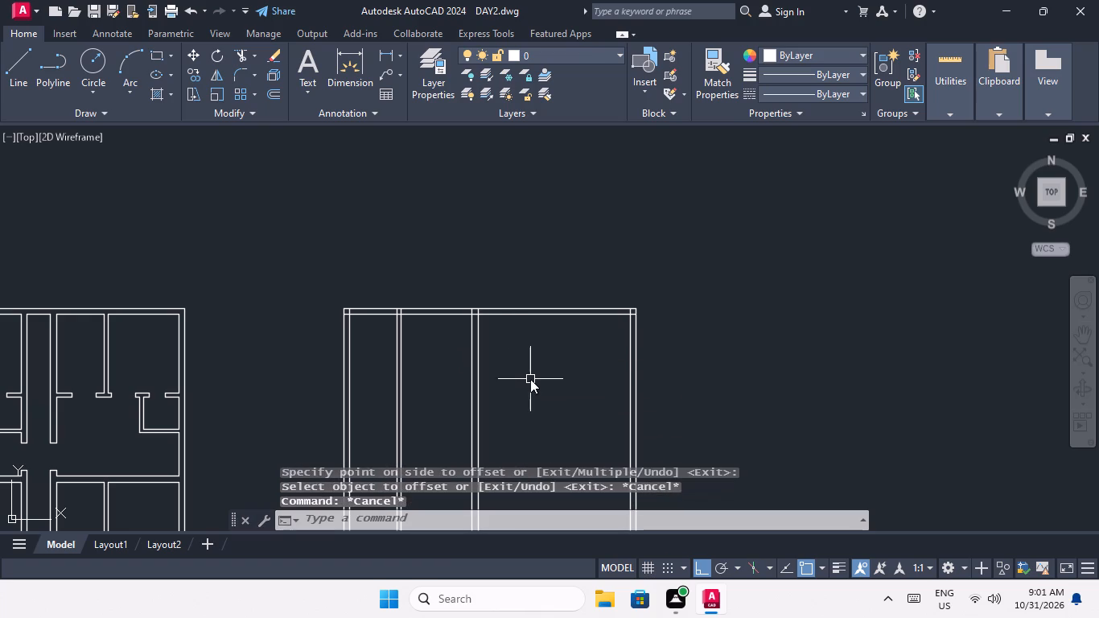
key(Return)
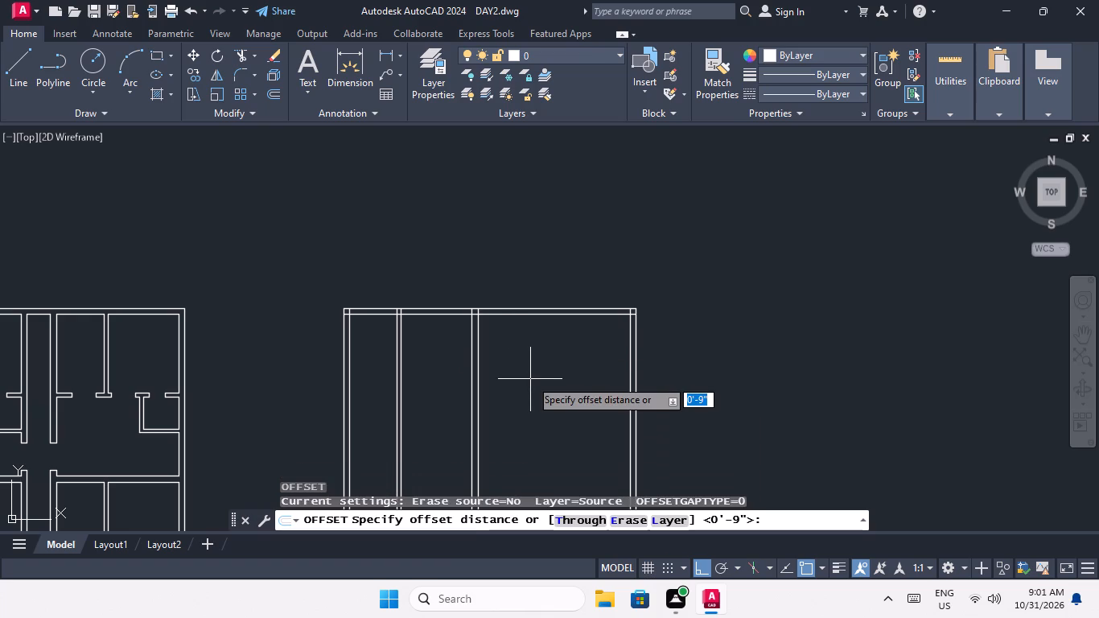
text(9')
key(Return)
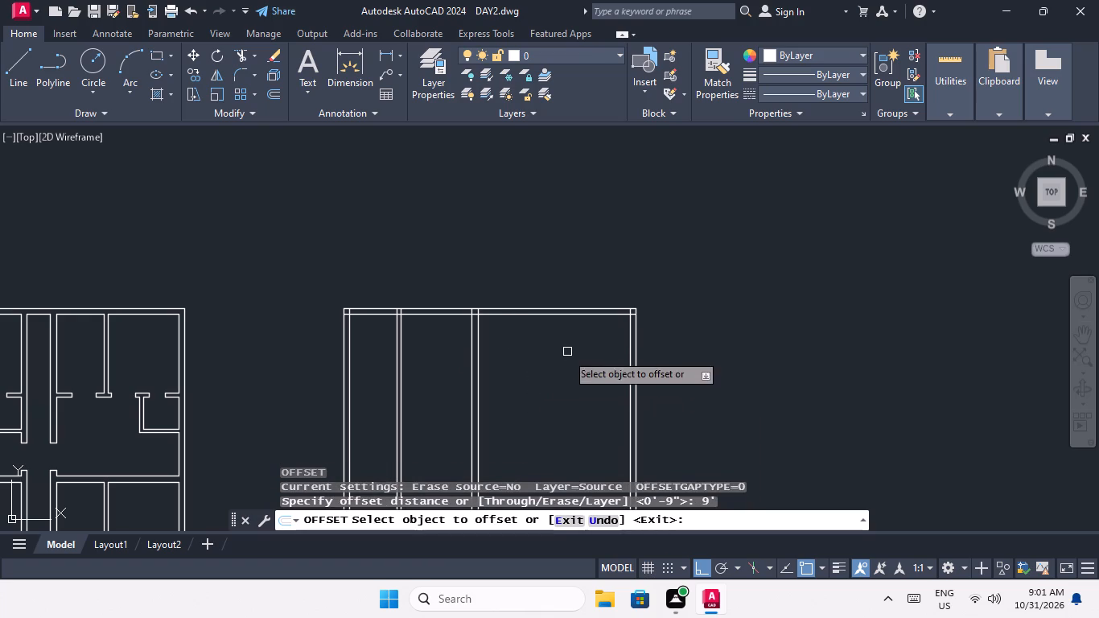
scroll(586, 352, up, 2)
middle_drag(577, 354, 368, 358)
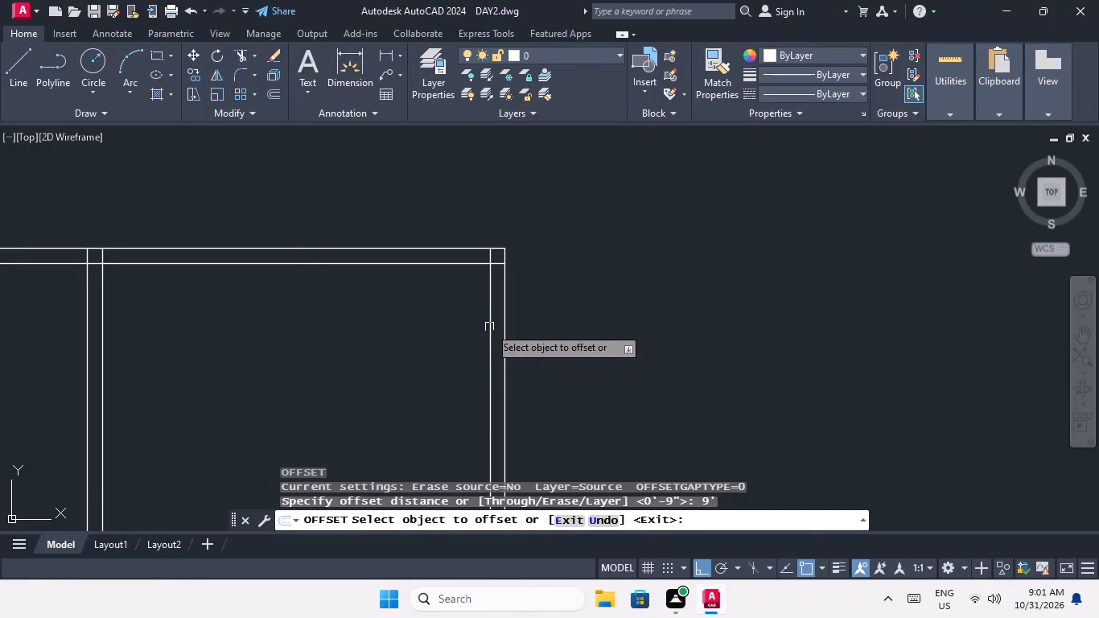
drag(489, 326, 447, 344)
click(409, 360)
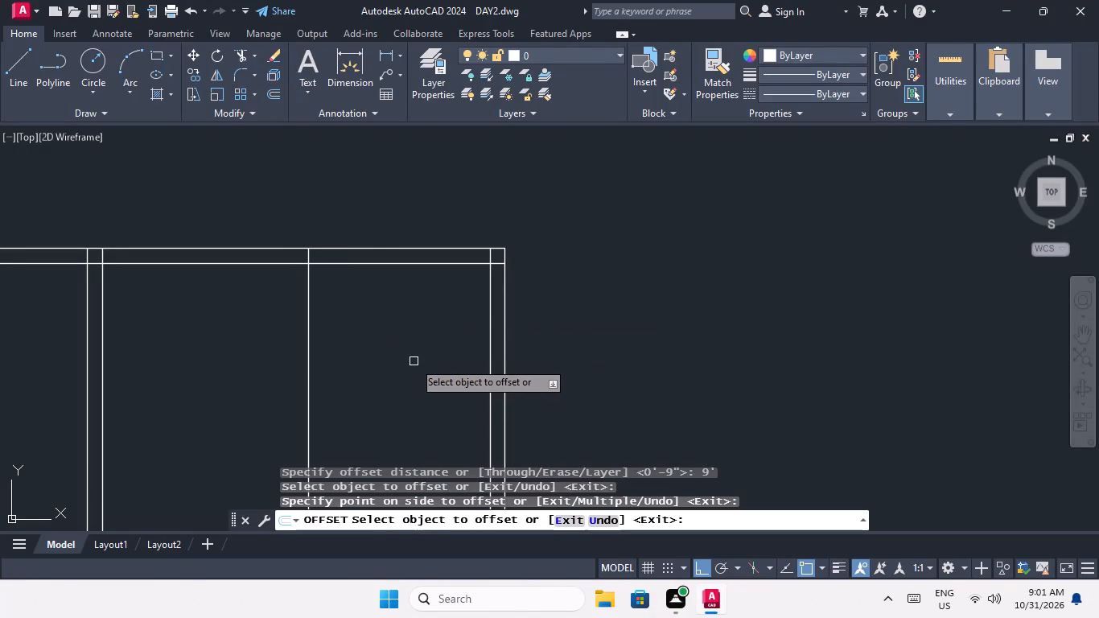
key(Escape)
key(Escape)
Offset the new vertical line 6" to the left to form a partition near the right wall.
key(o)
key(Return)
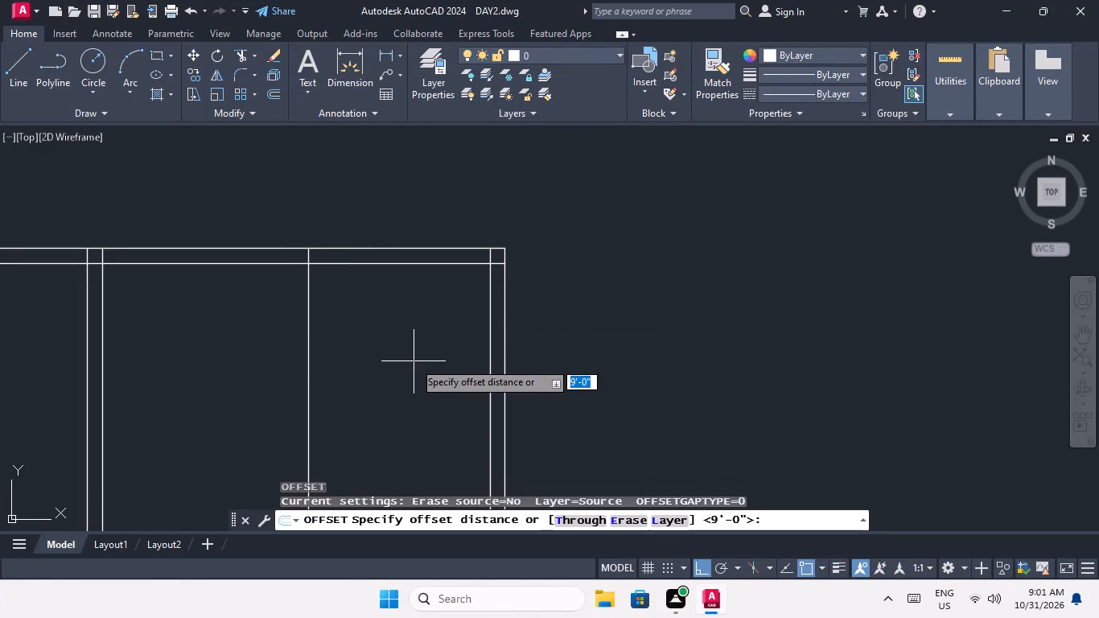
text(6")
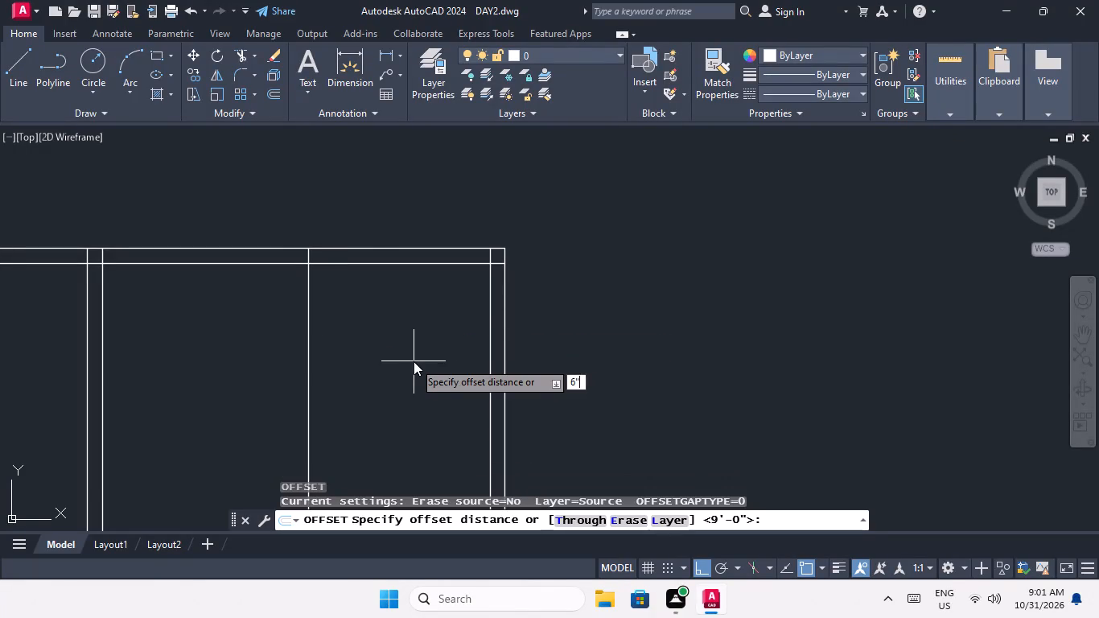
key(Return)
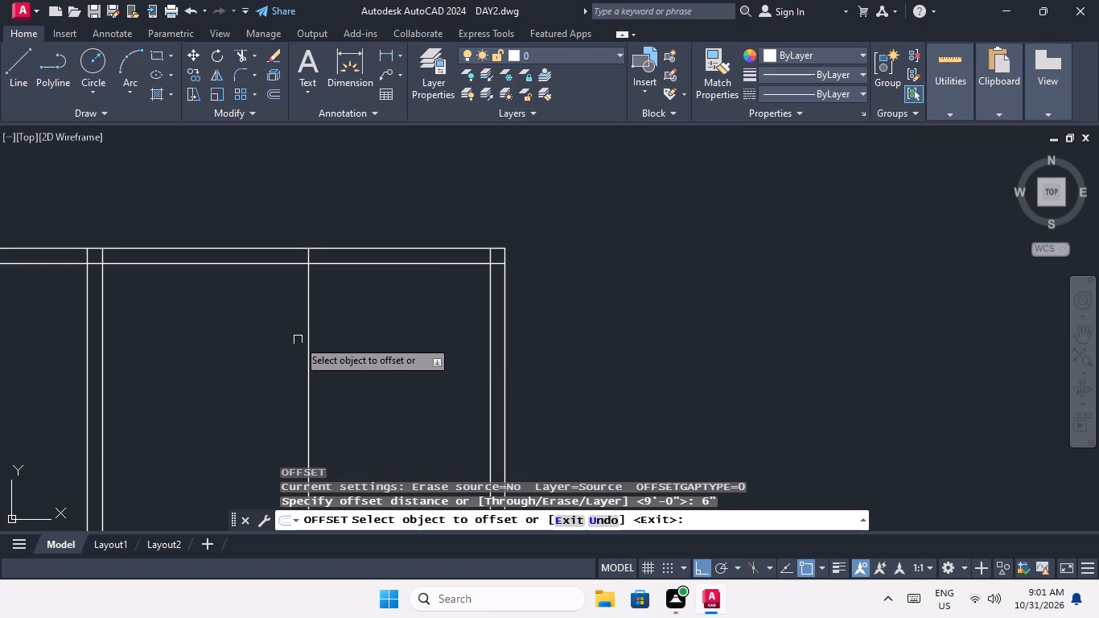
drag(308, 336, 303, 347)
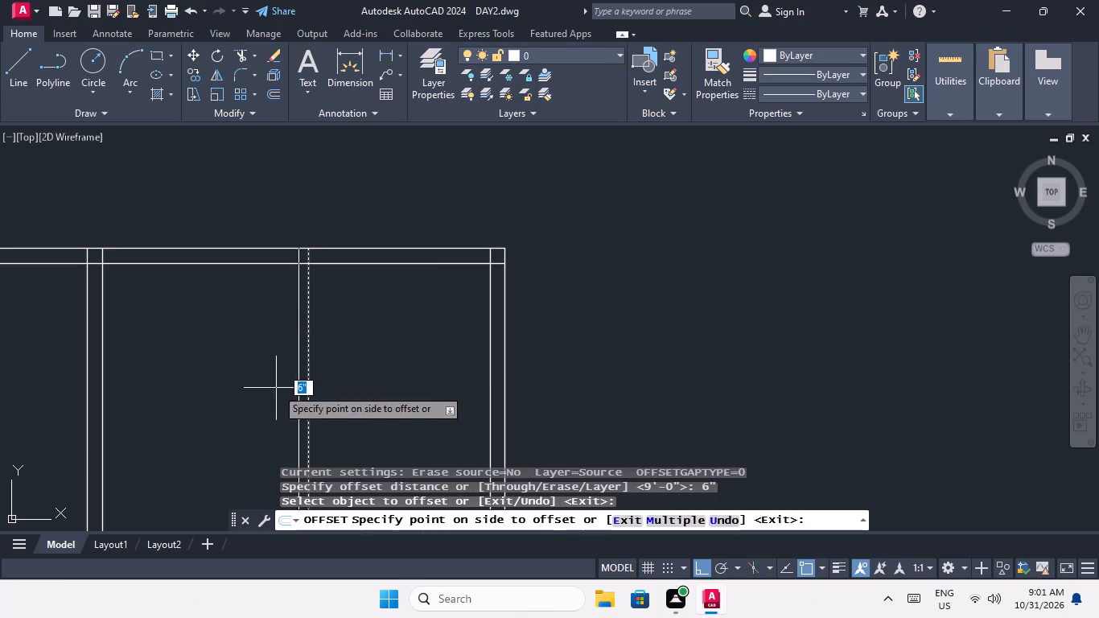
click(276, 388)
key(Escape)
key(Escape)
Offset the left face of the rightmost 6" partition 6' to the left.
key(o)
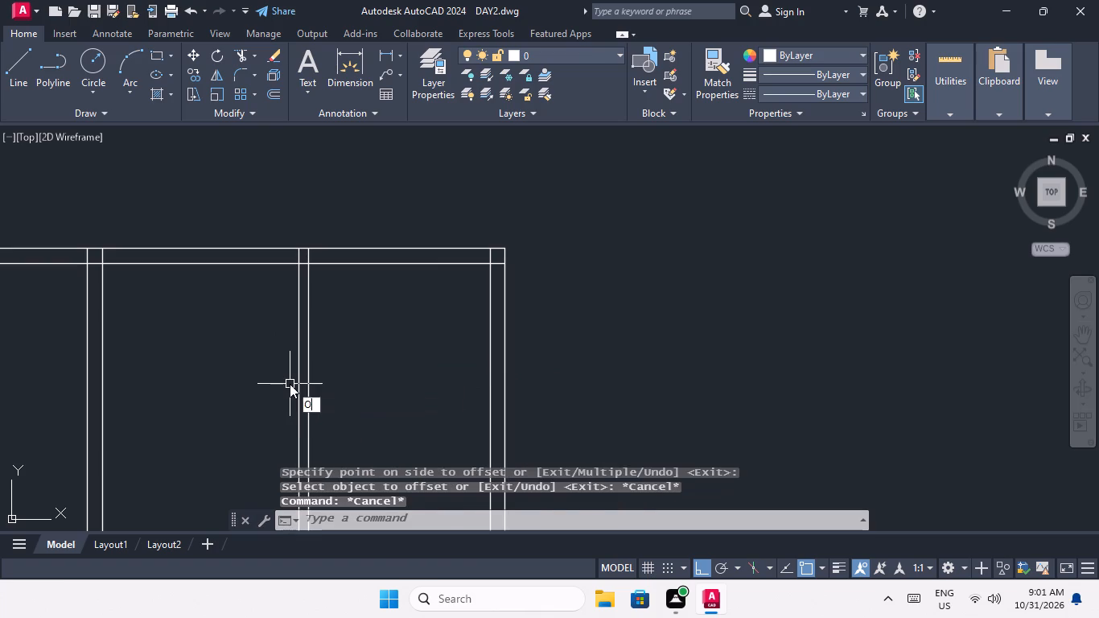
key(Return)
text(6')
key(Return)
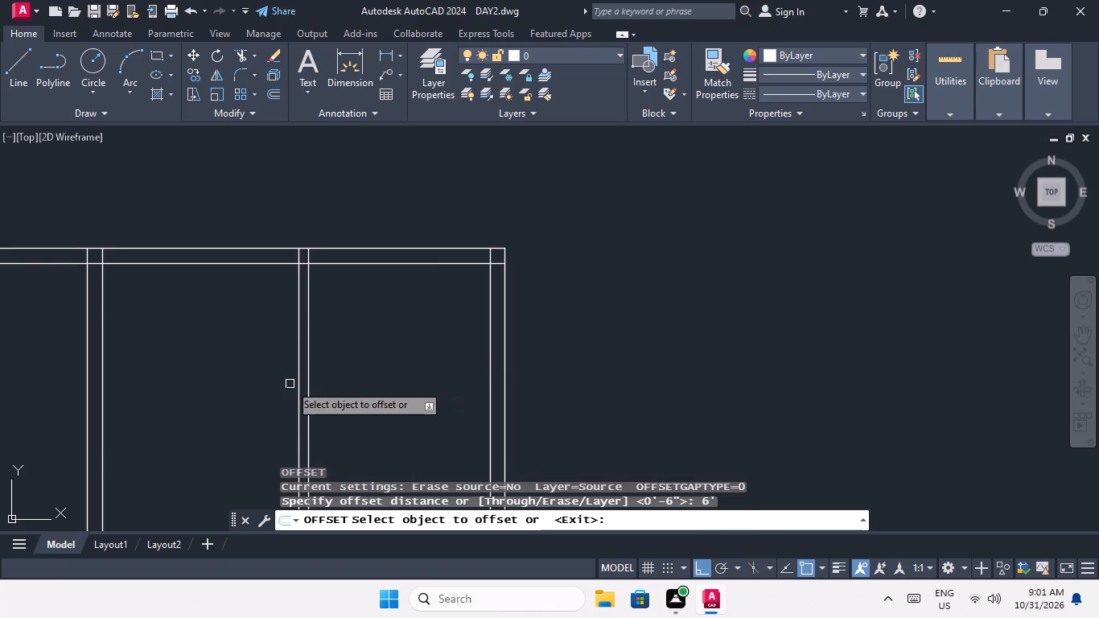
scroll(279, 365, up, 1)
scroll(298, 351, down, 2)
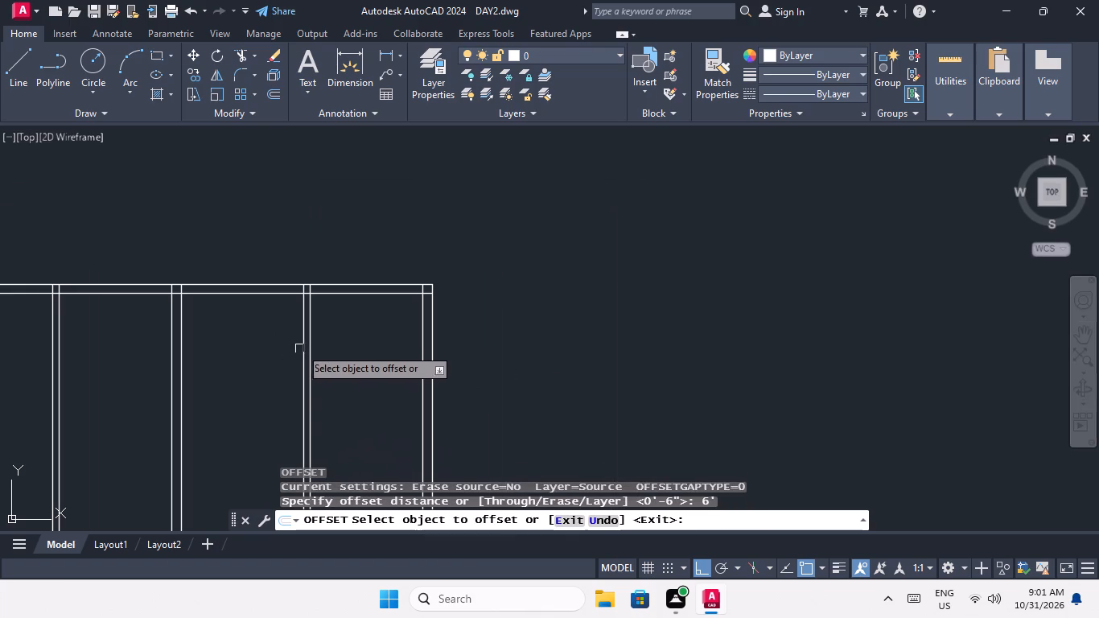
click(304, 340)
click(209, 390)
key(Escape)
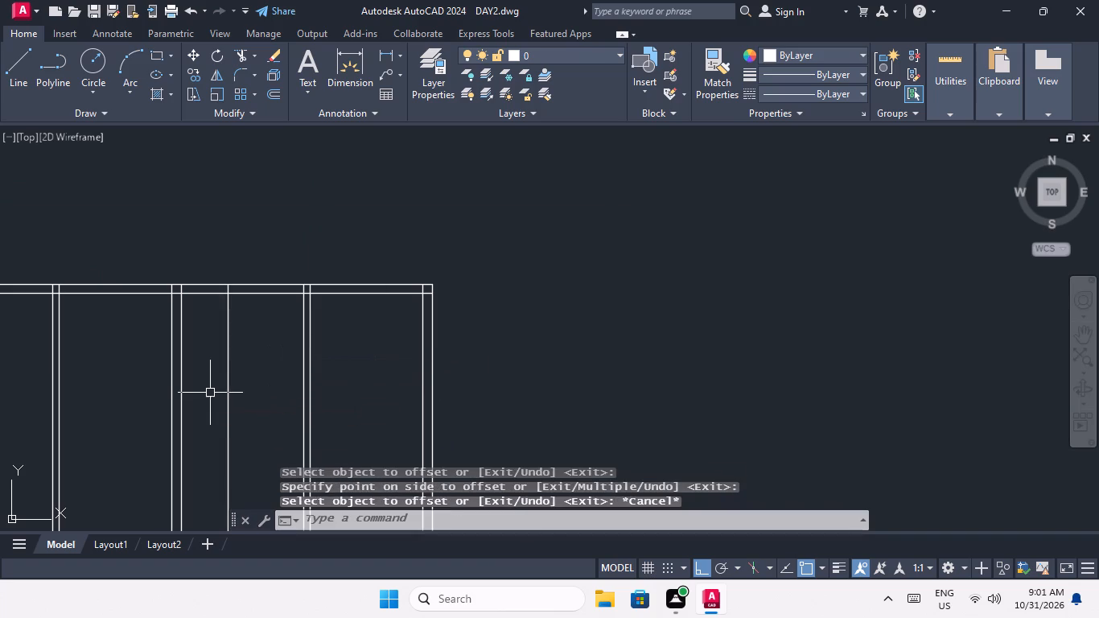
key(Escape)
Offset the new vertical line 9" to the left to form the fourth partition wall.
key(o)
key(Return)
key(9)
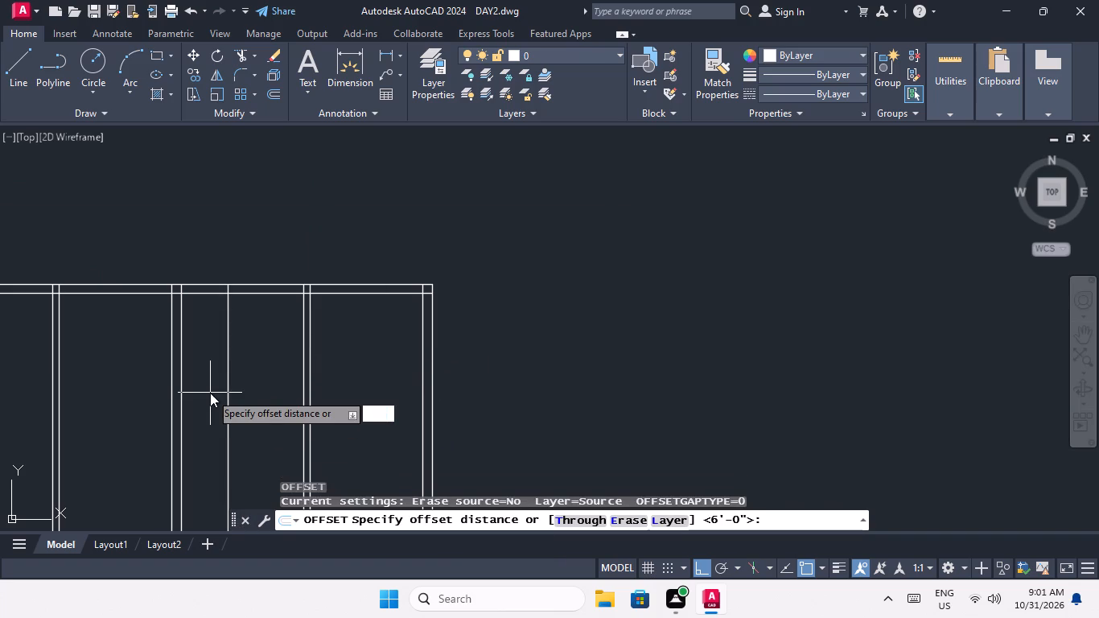
key(shift+quotedbl)
key(Return)
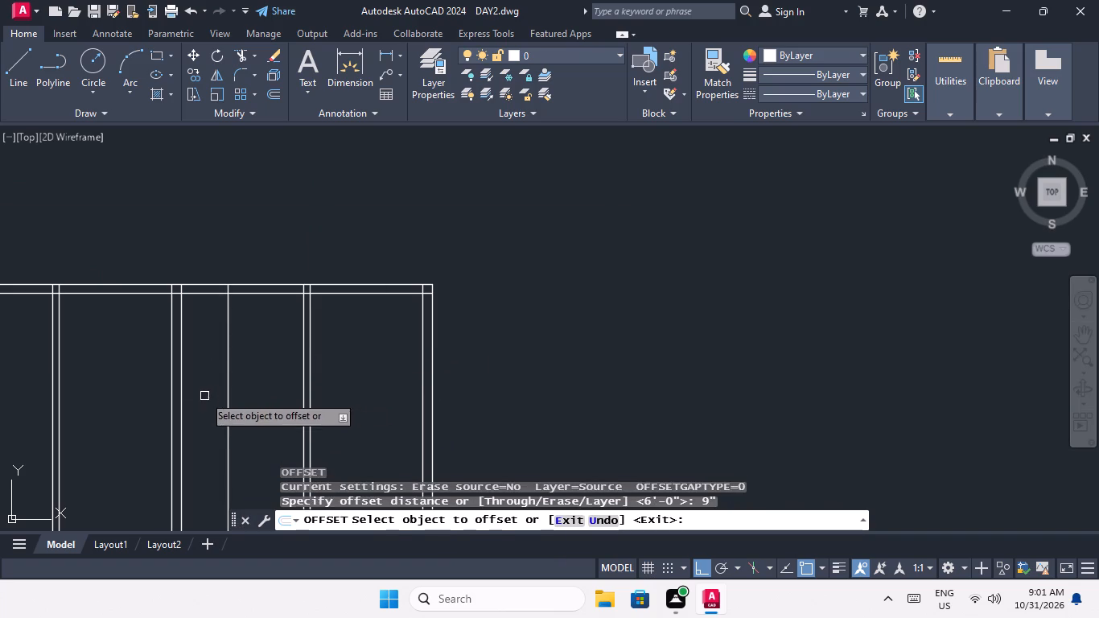
scroll(279, 298, up, 2)
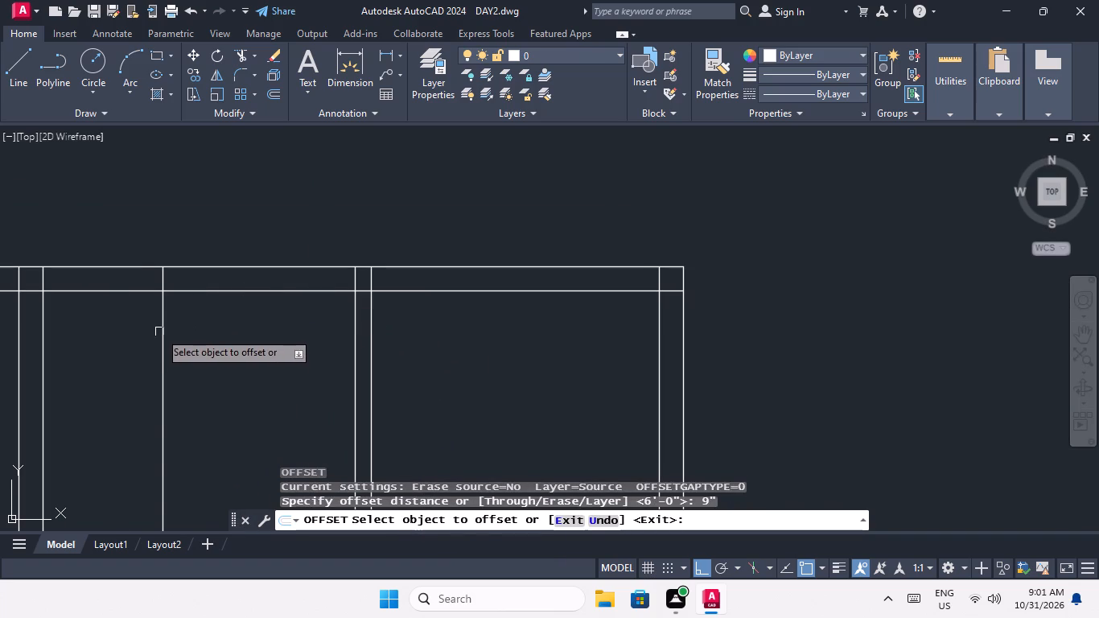
drag(160, 332, 162, 353)
click(139, 367)
key(Escape)
Offset the inner line of the third plan's top wall 10' downward.
scroll(238, 336, down, 4)
middle_drag(245, 348, 302, 326)
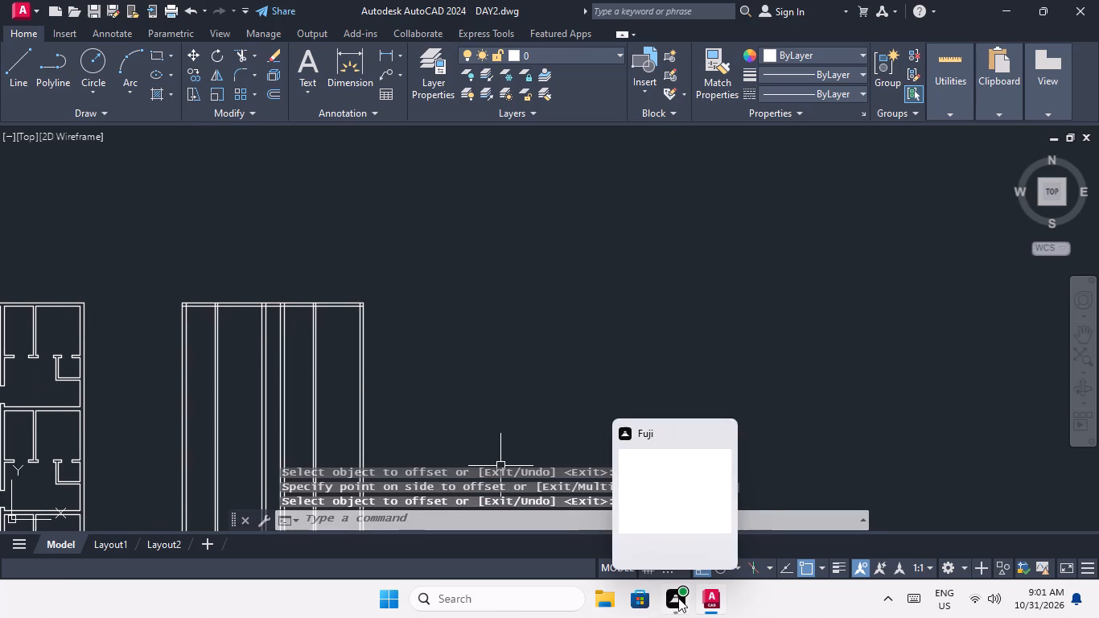
scroll(278, 343, up, 2)
middle_drag(355, 356, 472, 362)
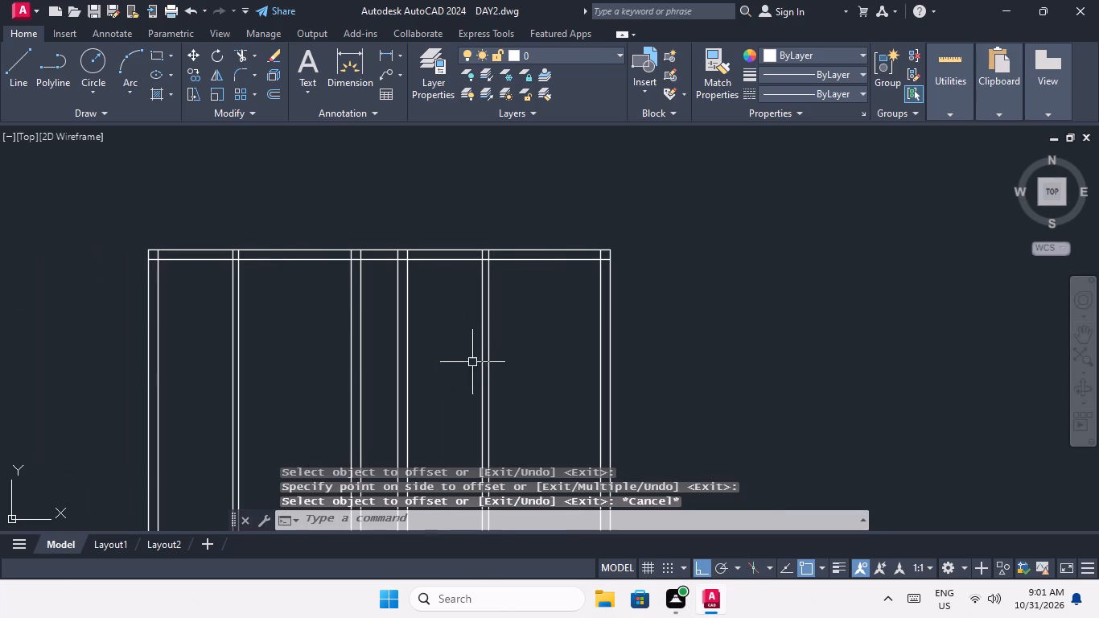
key(Escape)
key(Escape)
key(o)
key(Return)
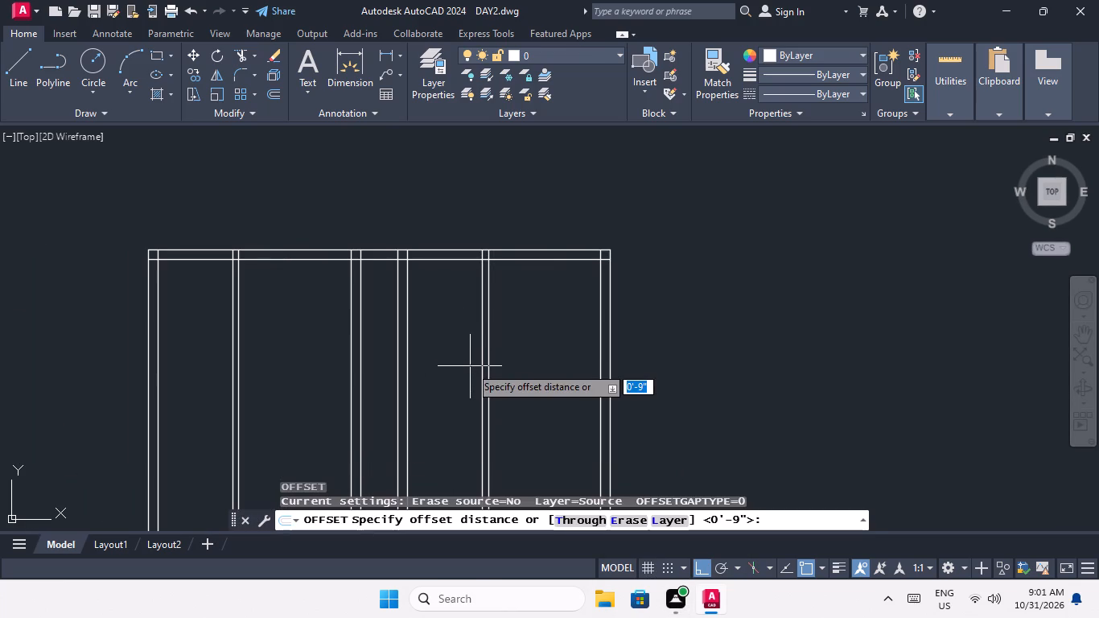
text(10')
key(Return)
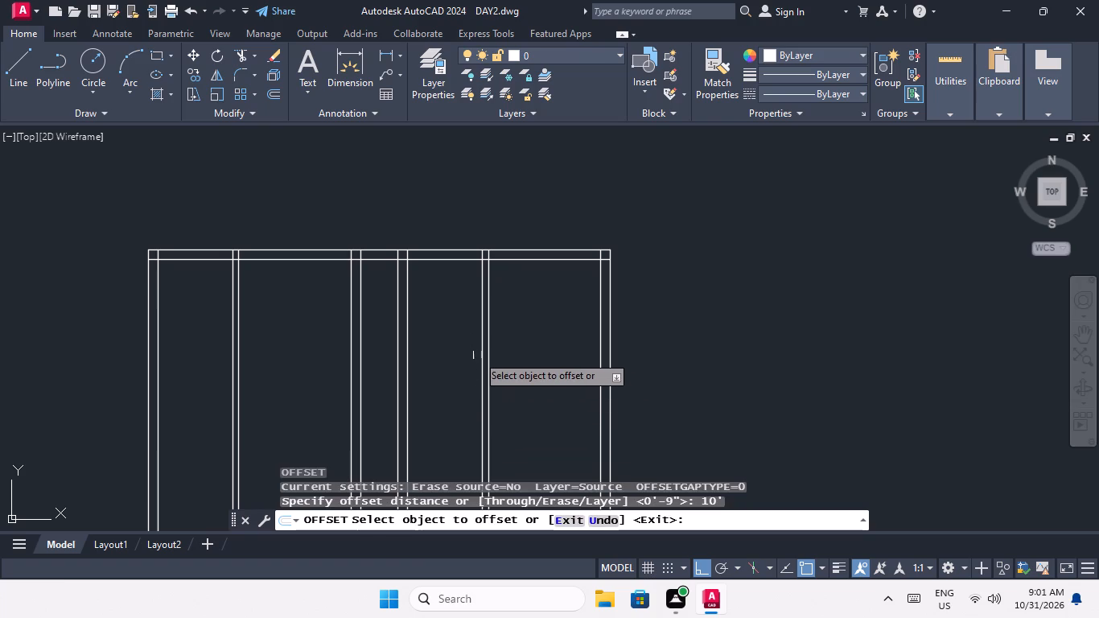
drag(525, 261, 531, 282)
click(543, 339)
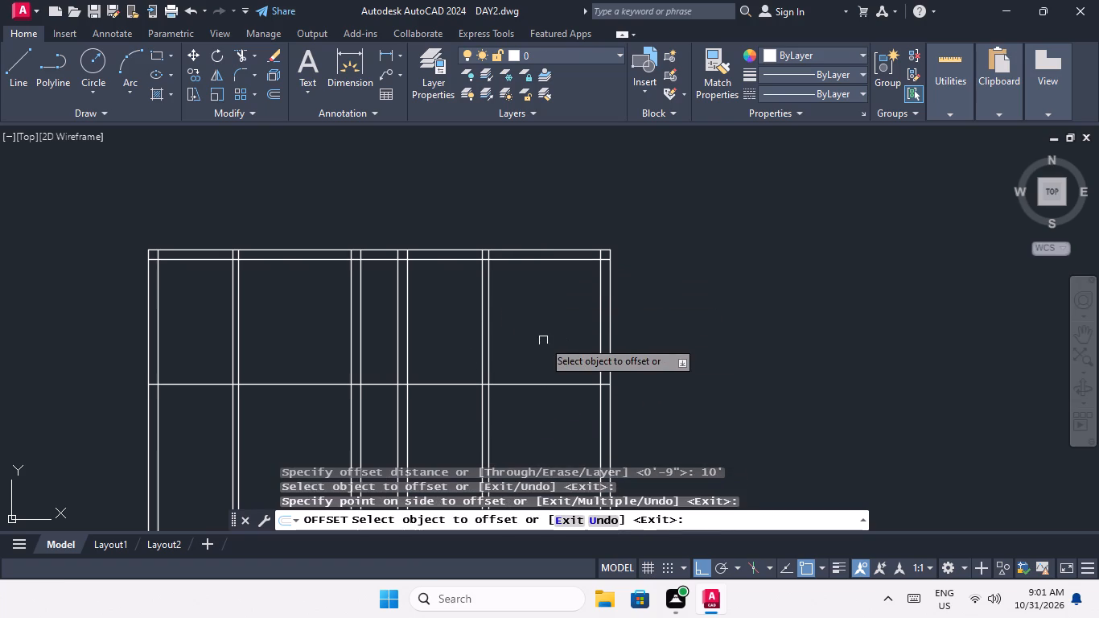
middle_drag(542, 339, 513, 235)
scroll(521, 235, down, 1)
key(Escape)
key(Escape)
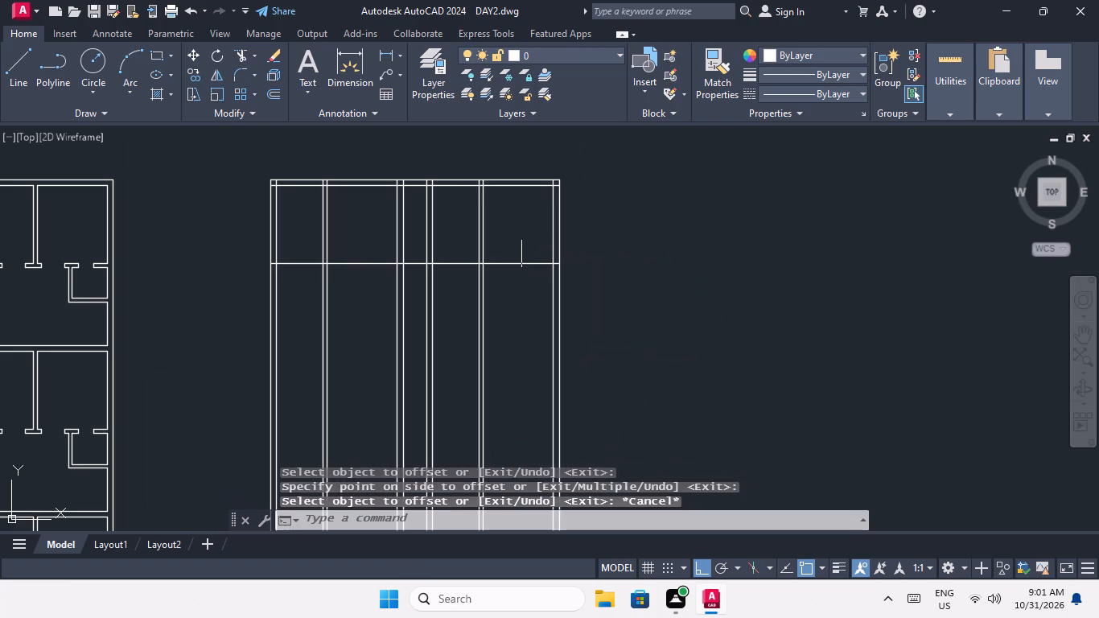
Offset the new horizontal line 6" downward to form the first cross partition.
key(o)
key(Return)
text(6")
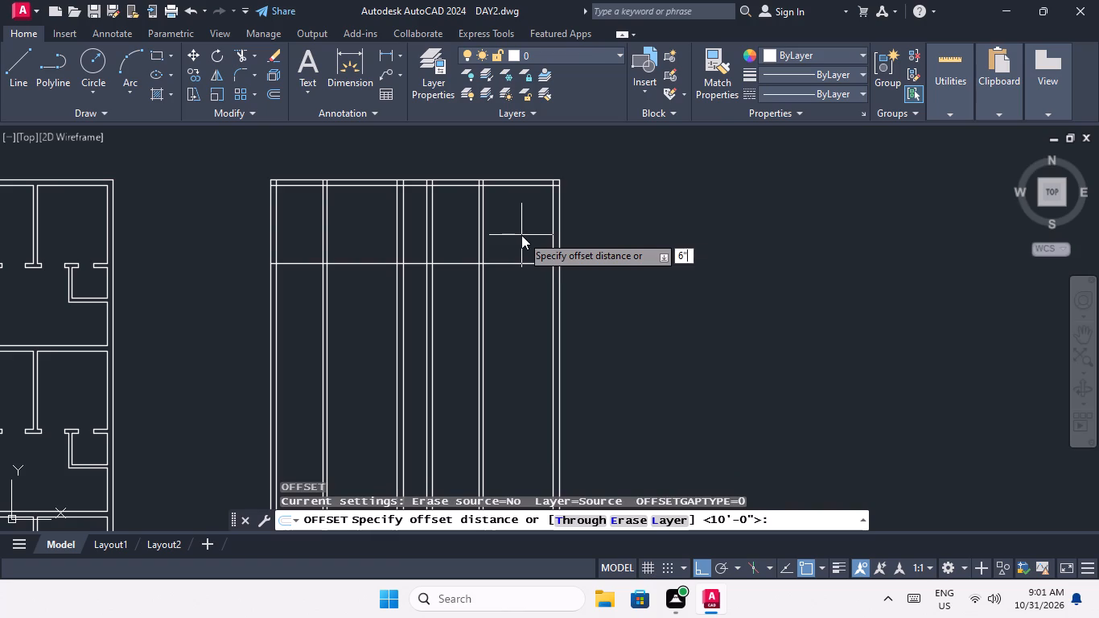
key(Return)
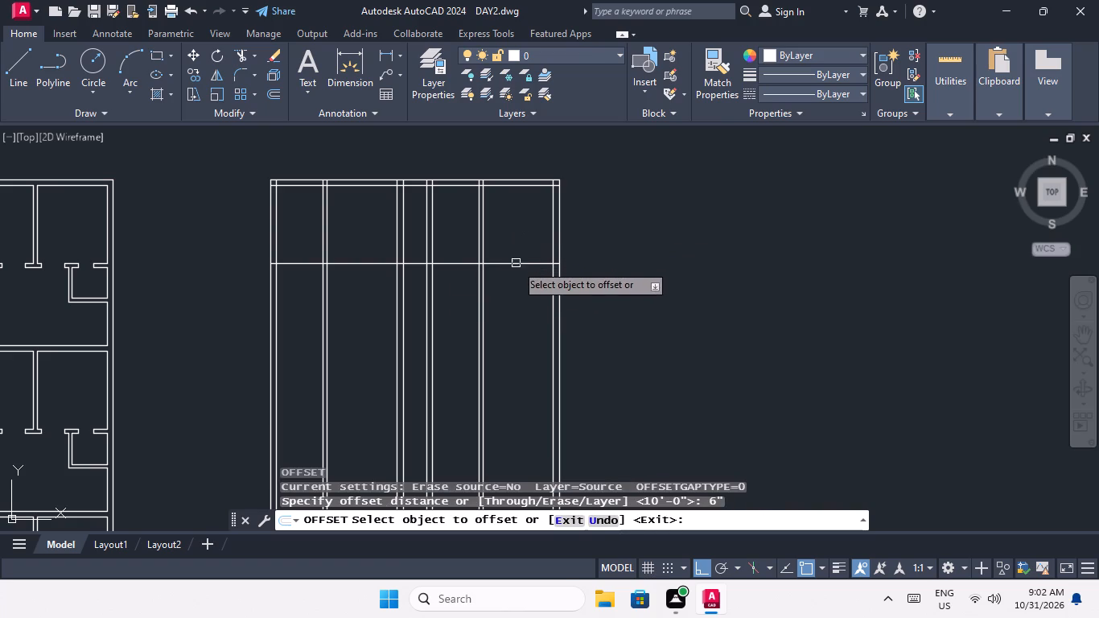
drag(516, 264, 515, 276)
click(512, 295)
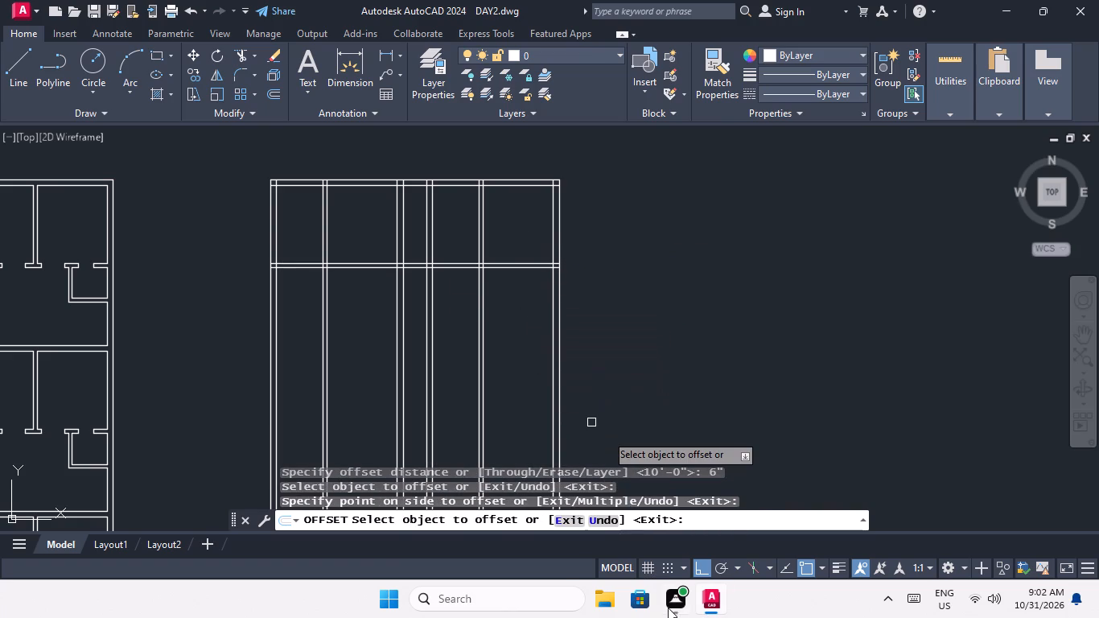
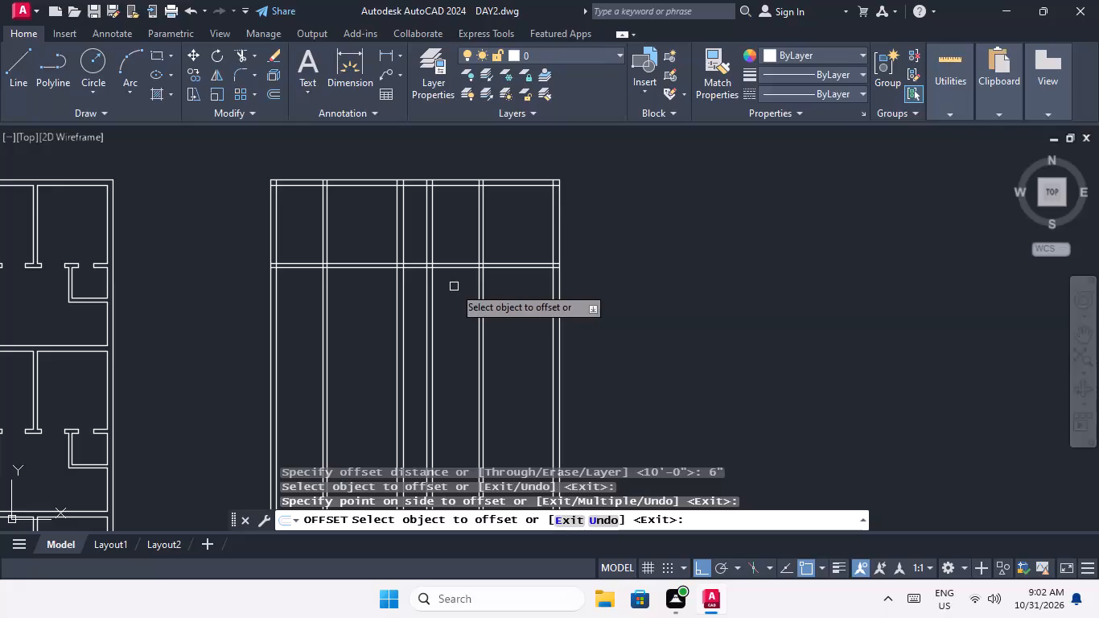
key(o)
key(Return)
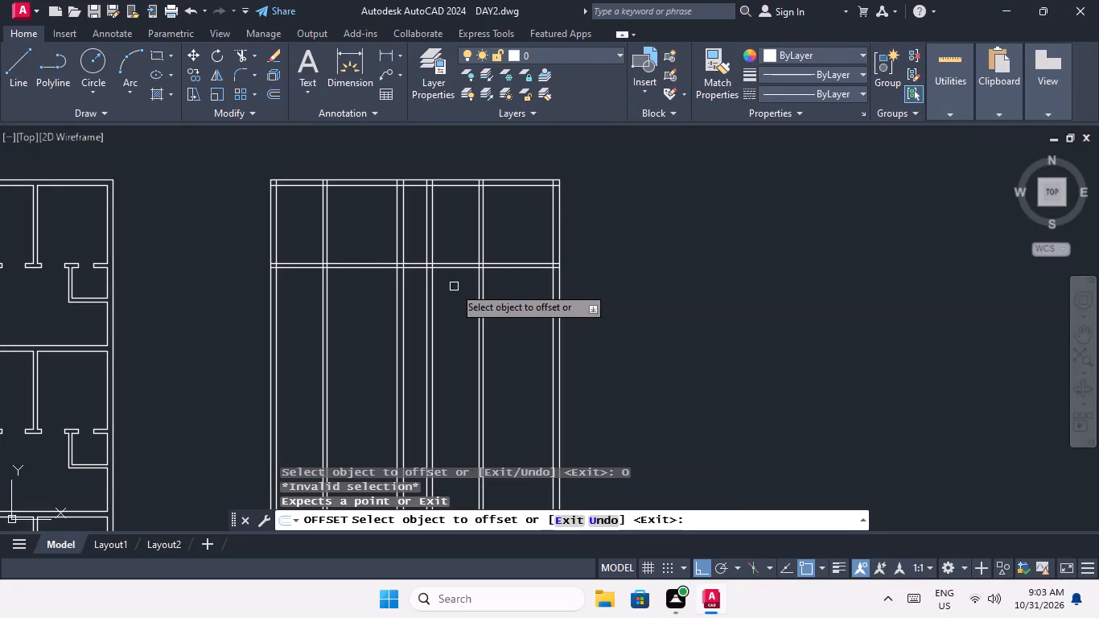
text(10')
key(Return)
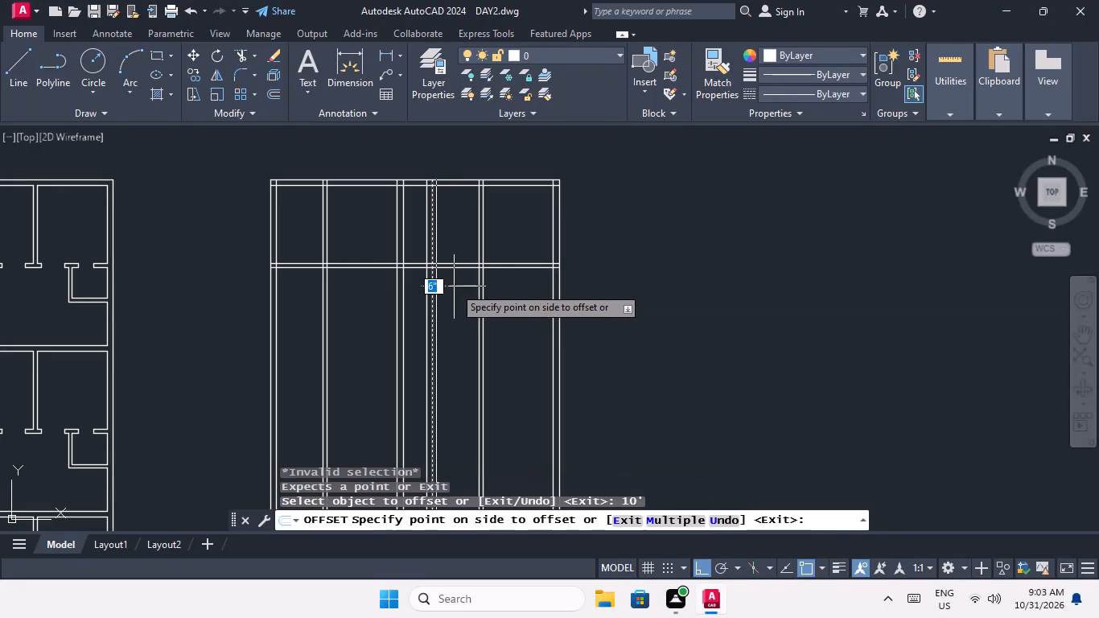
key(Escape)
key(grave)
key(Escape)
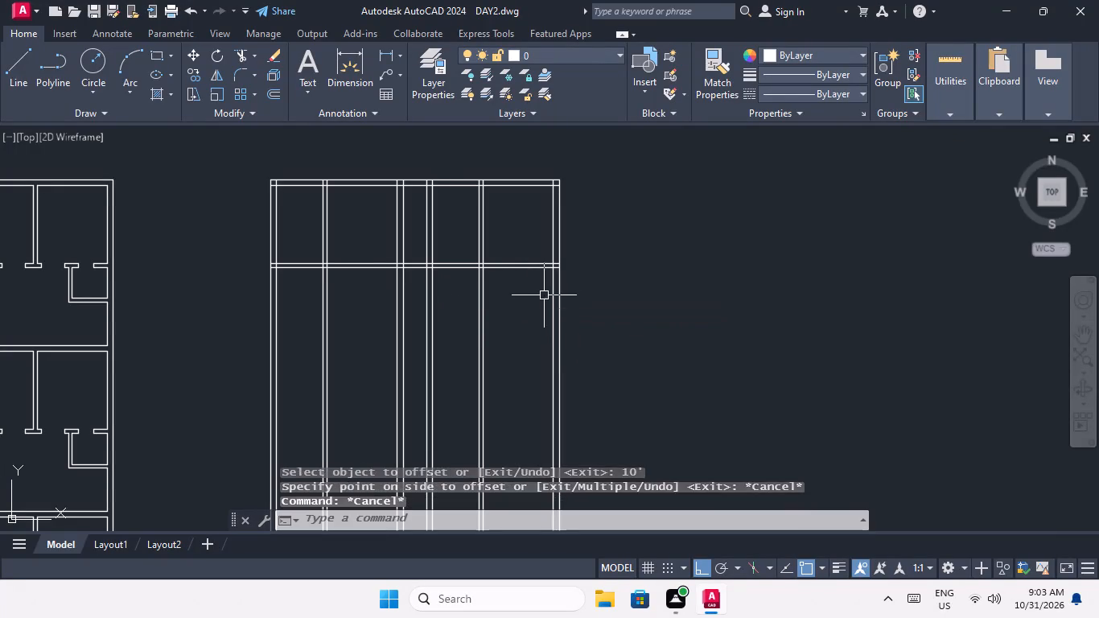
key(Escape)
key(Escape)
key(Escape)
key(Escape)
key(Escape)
Offset the lower line of the third plan's first cross partition 10' downward.
key(o)
key(Return)
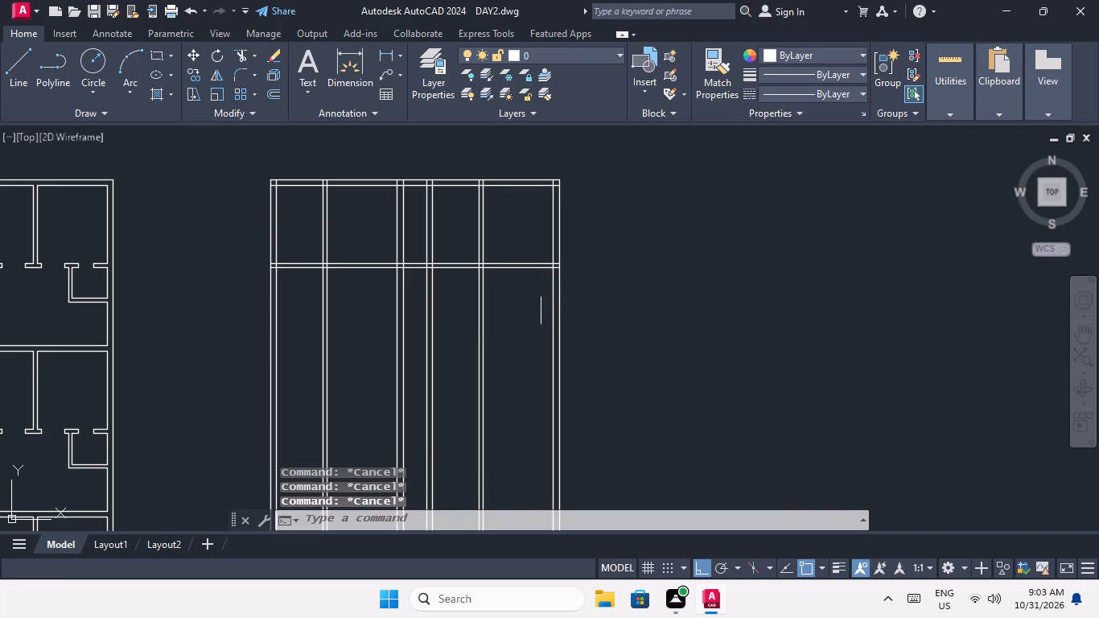
text(10')
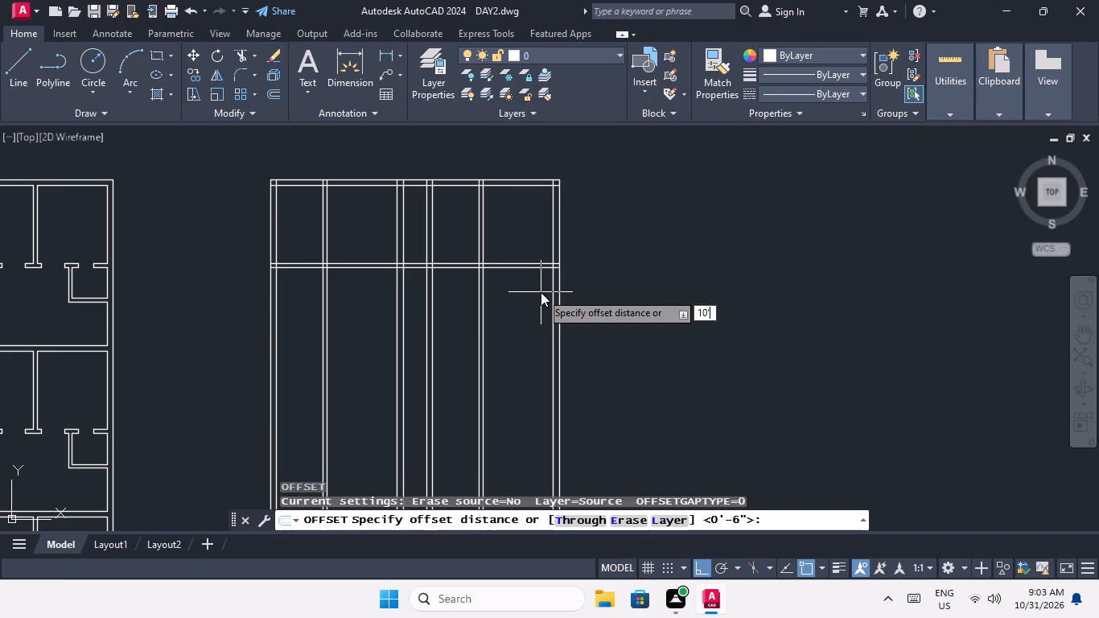
key(Return)
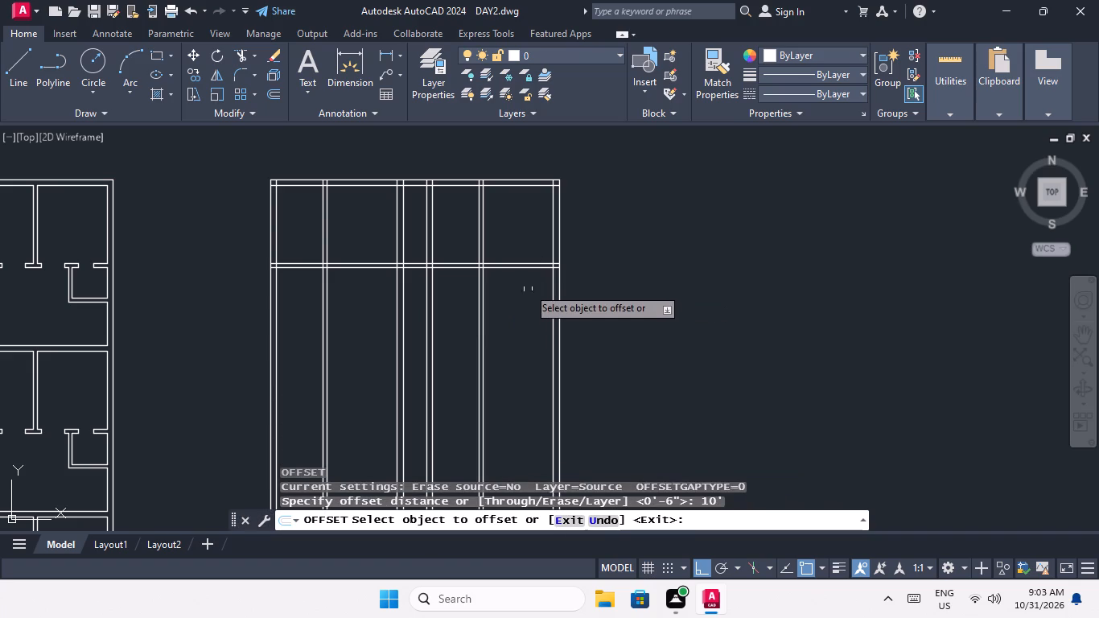
middle_drag(519, 315, 525, 220)
scroll(515, 191, up, 3)
scroll(515, 191, down, 1)
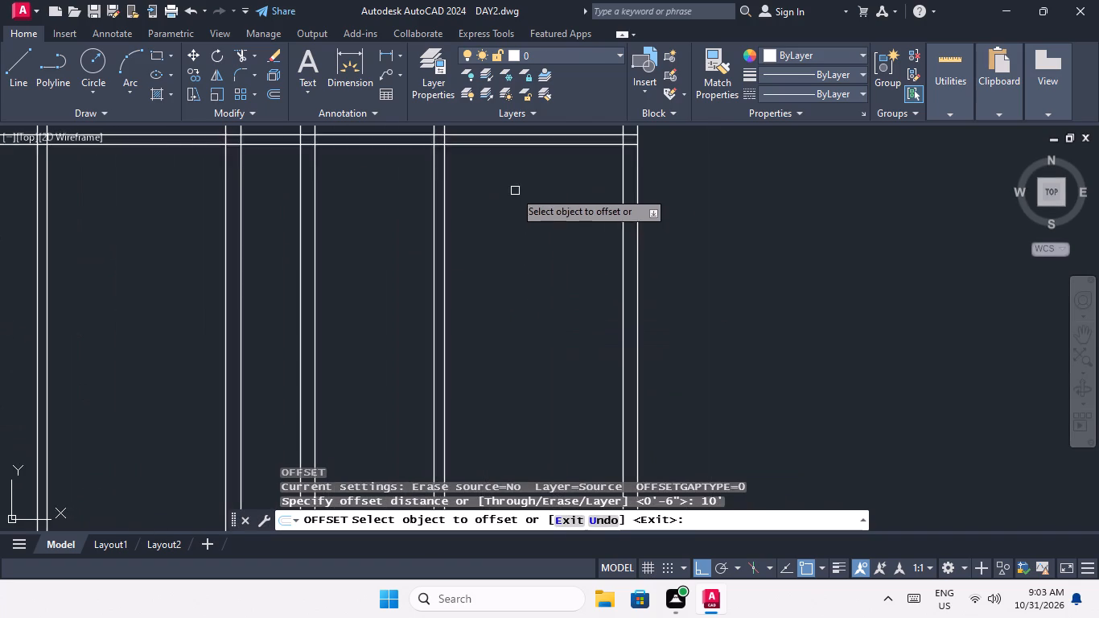
middle_drag(514, 200, 517, 248)
drag(514, 192, 514, 208)
click(518, 278)
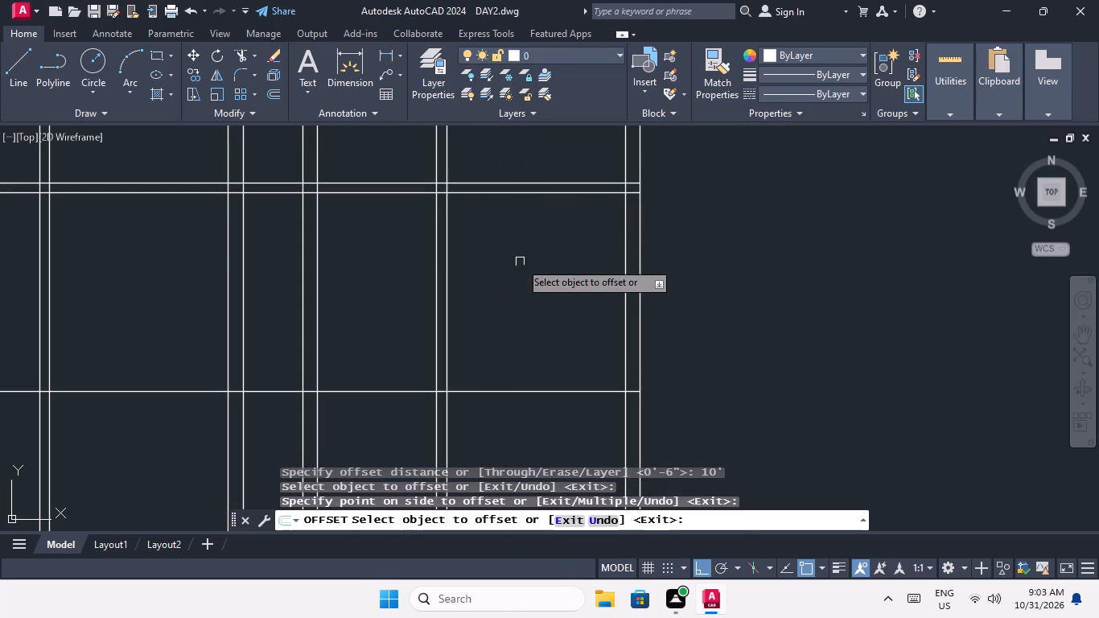
scroll(520, 253, down, 4)
middle_drag(517, 261, 521, 224)
scroll(520, 245, up, 3)
key(Escape)
key(Escape)
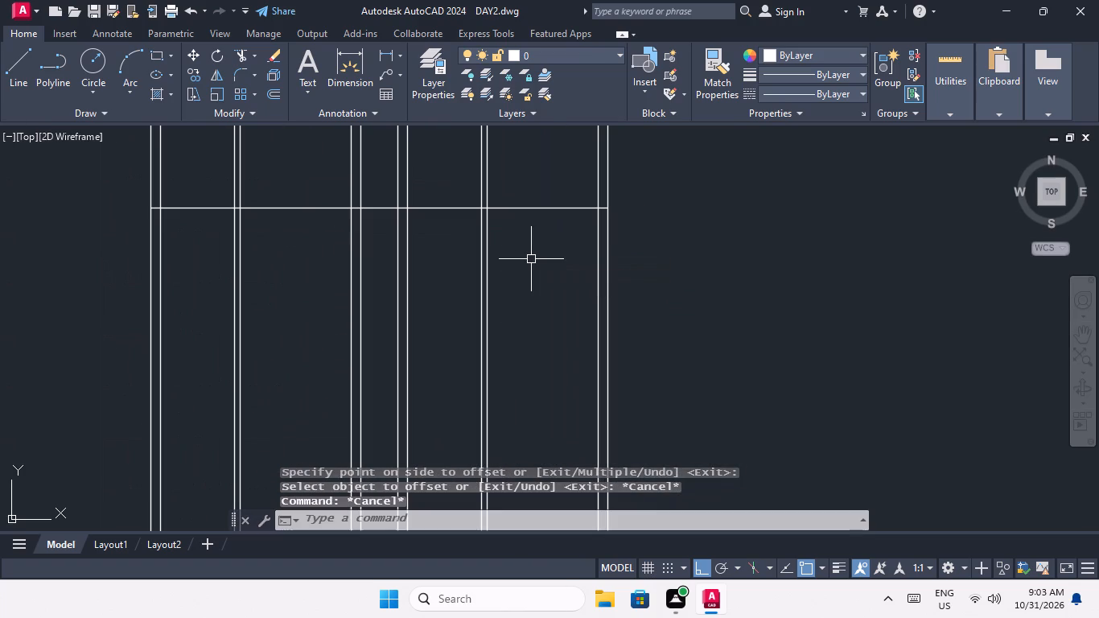
Offset the new horizontal line 9" downward to form the second cross partition.
key(o)
key(Return)
text(9")
key(Return)
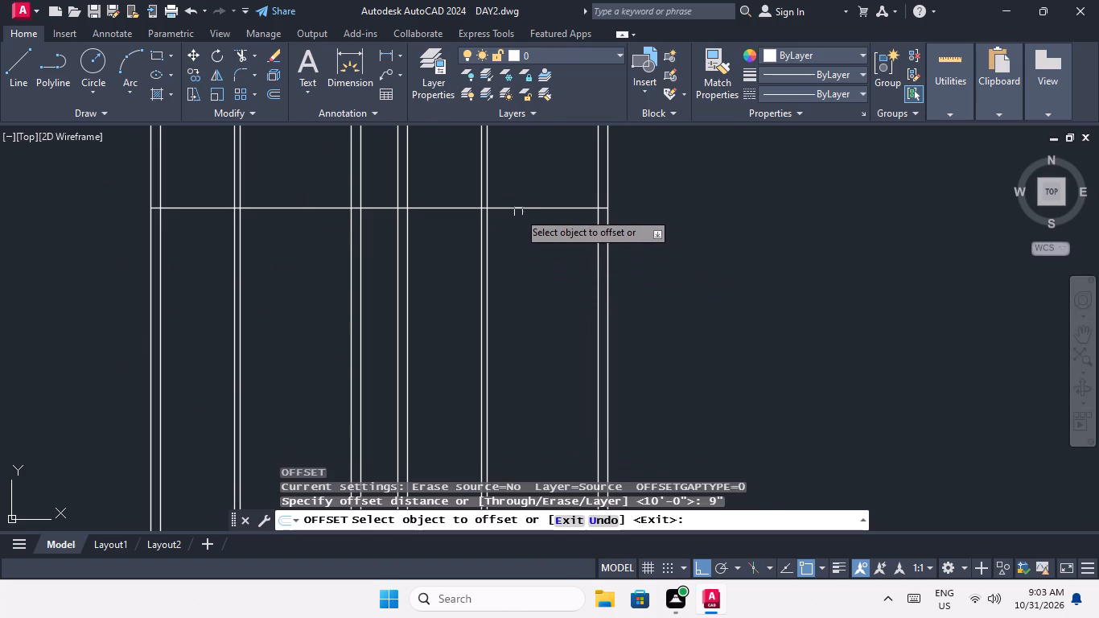
drag(525, 208, 529, 253)
click(531, 264)
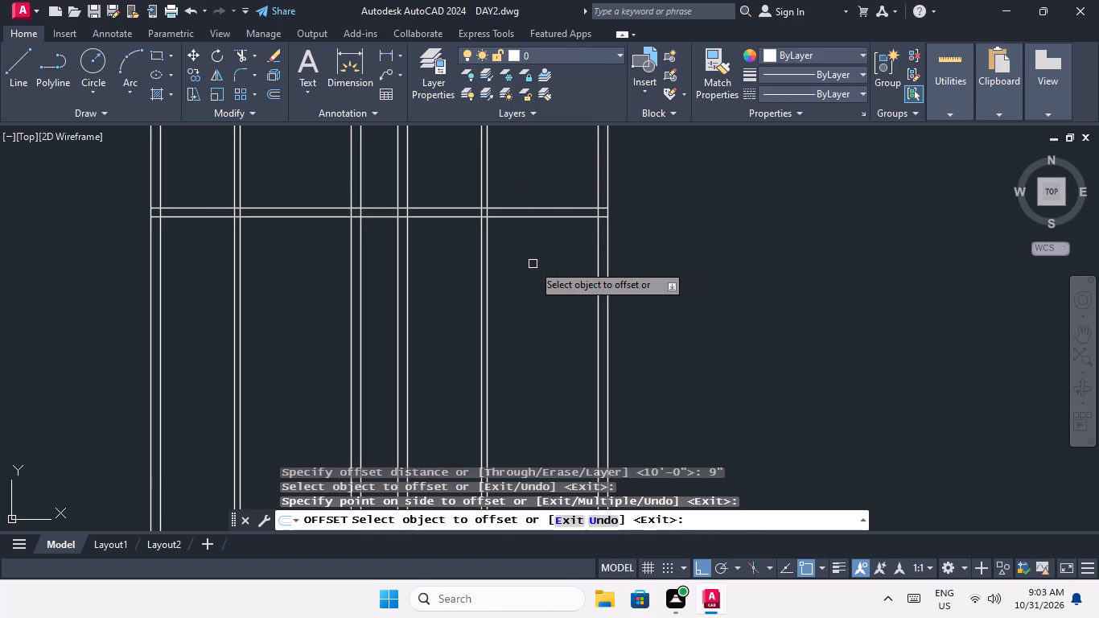
scroll(530, 263, down, 3)
middle_drag(530, 263, 522, 302)
scroll(522, 299, up, 2)
key(Escape)
key(Escape)
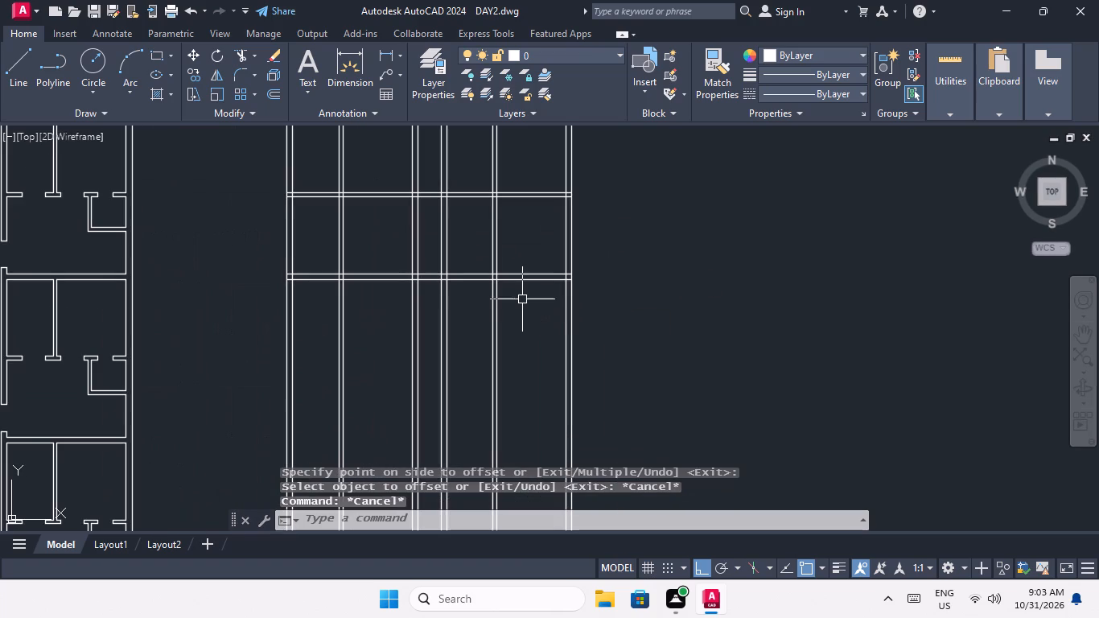
Offset the lower line of the 9" second cross partition 10' downward.
key(o)
key(Return)
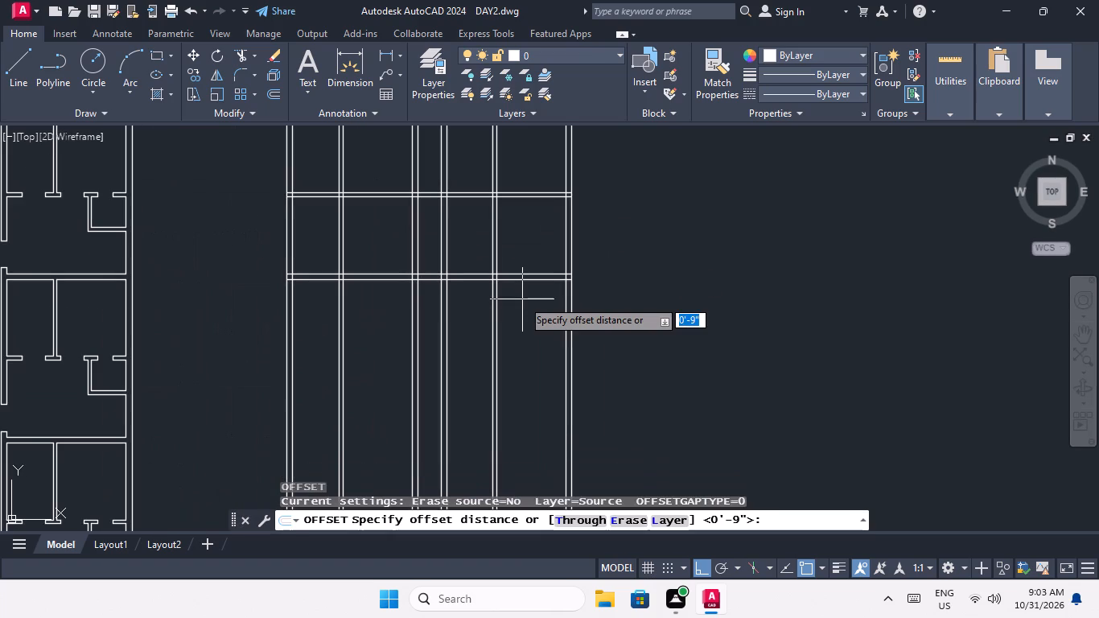
text(10')
key(Return)
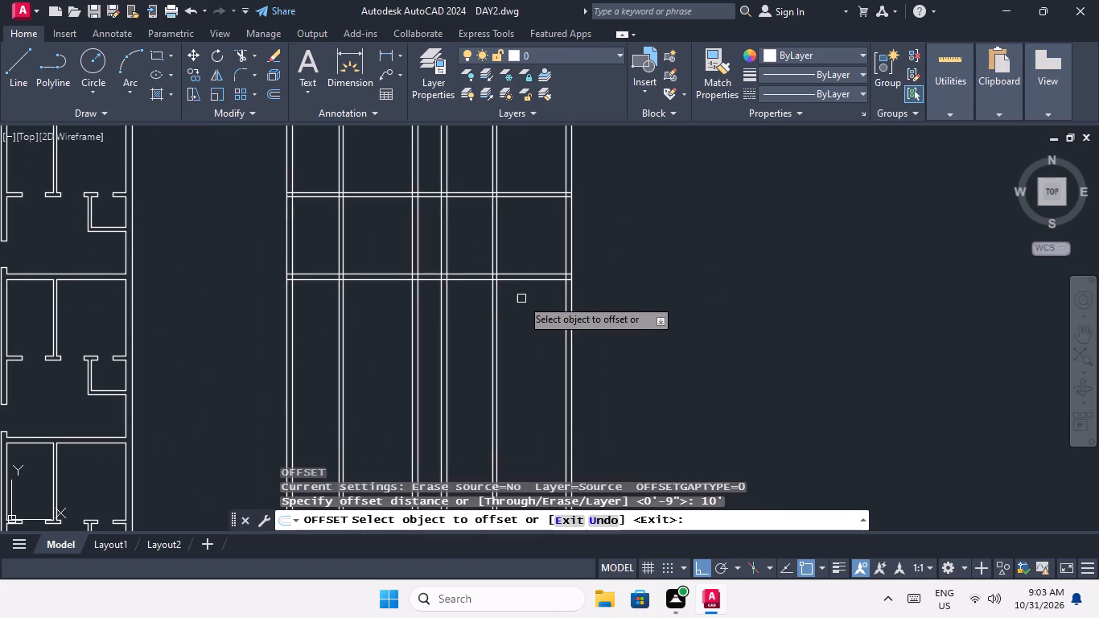
scroll(523, 292, up, 2)
drag(524, 258, 524, 270)
click(537, 373)
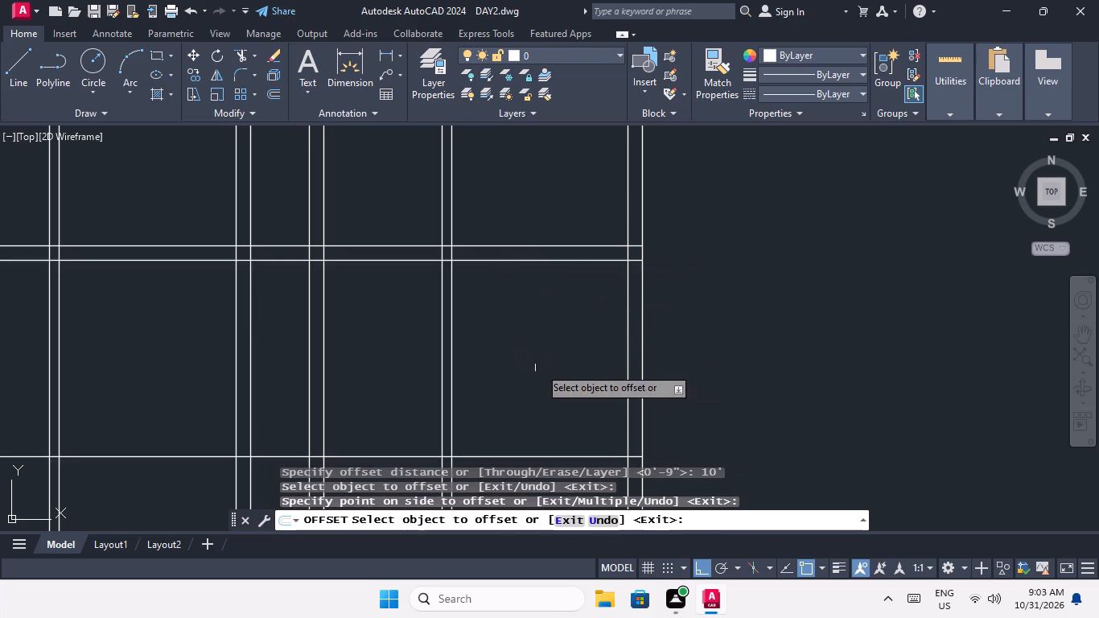
scroll(537, 335, down, 4)
middle_drag(532, 346, 524, 278)
scroll(524, 280, up, 2)
key(Escape)
key(Escape)
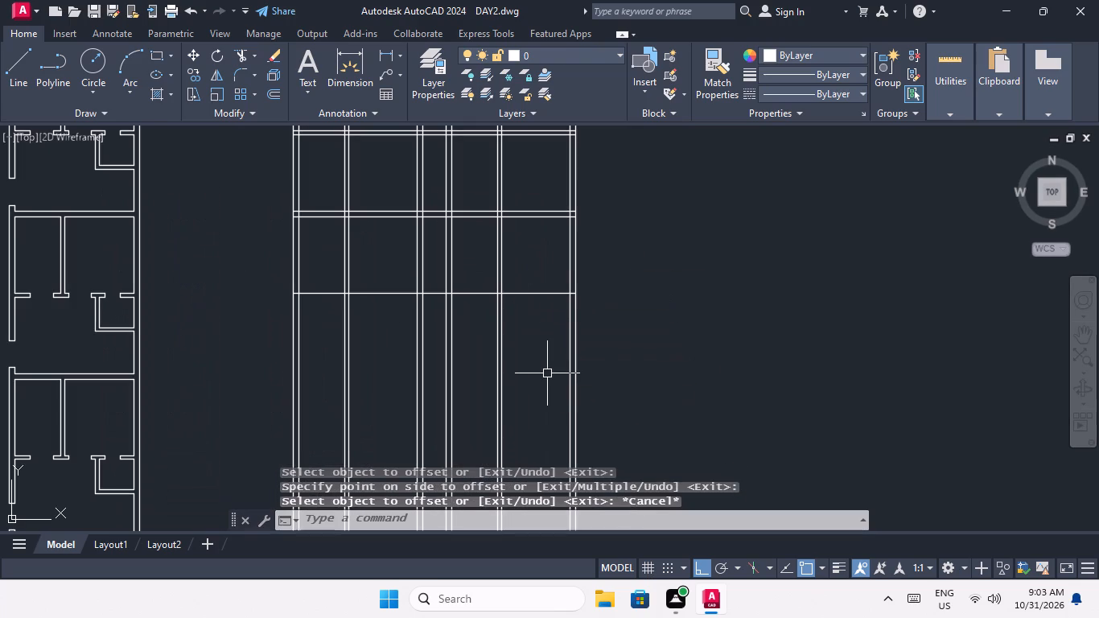
Offset the new horizontal line 6" downward to form the third cross partition.
key(o)
key(Return)
text(6")
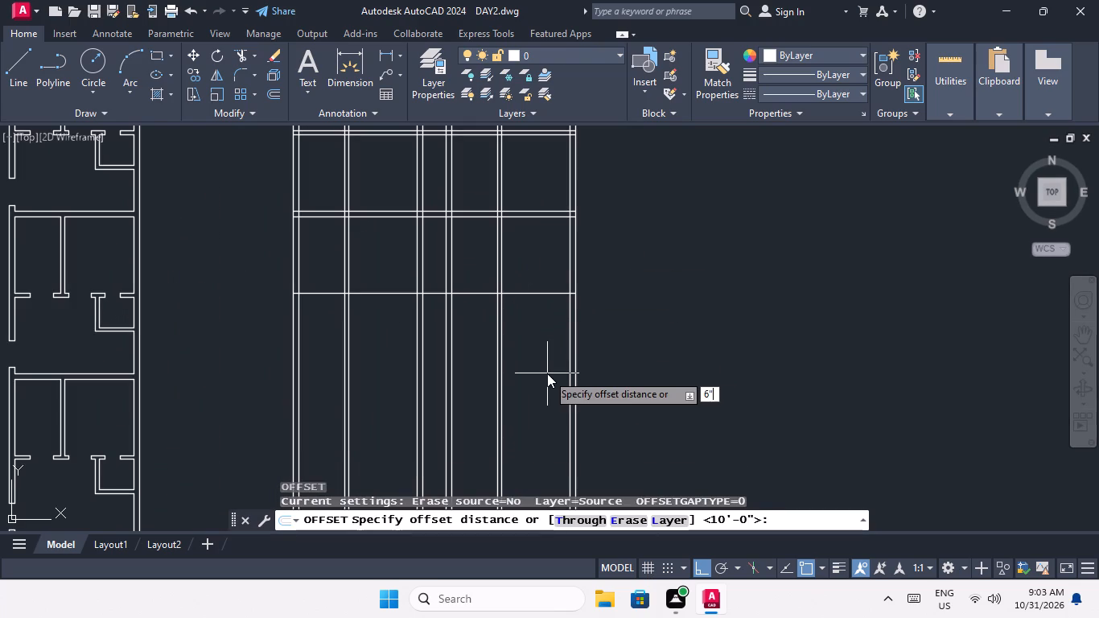
key(Return)
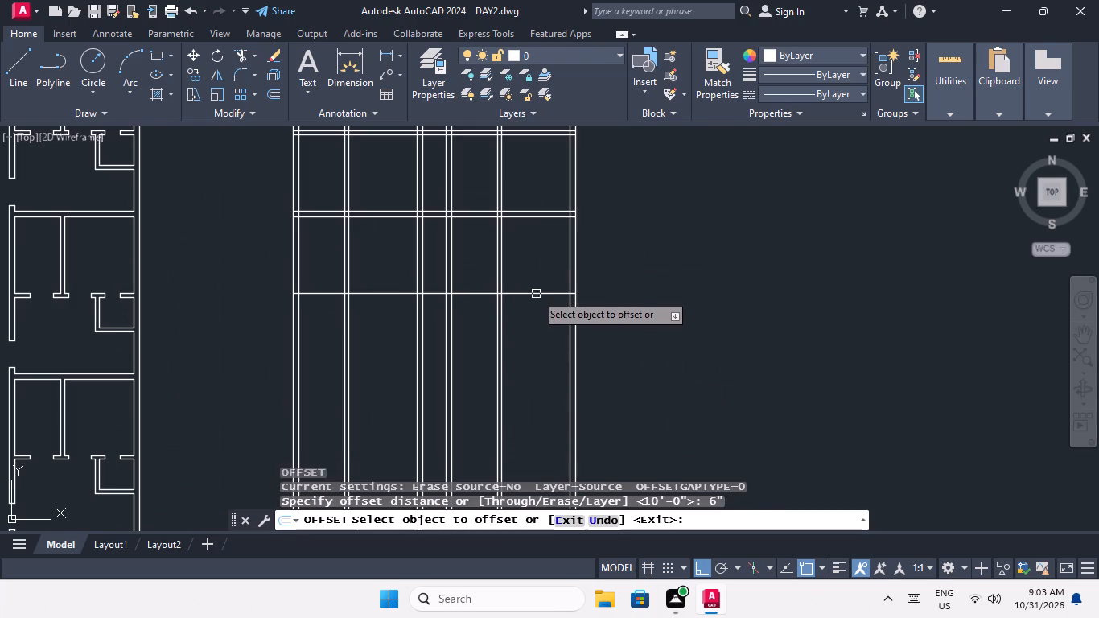
drag(536, 294, 536, 315)
click(536, 343)
key(Escape)
key(Escape)
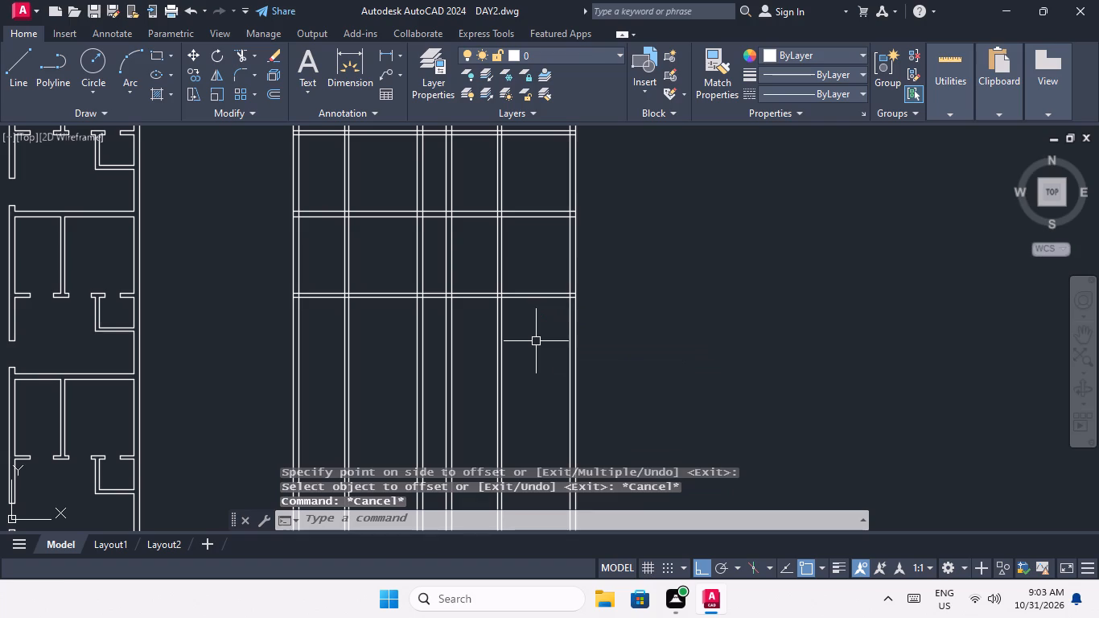
Offset the lower line of the 6" third cross partition 10' downward.
key(o)
key(Return)
text(10')
key(Return)
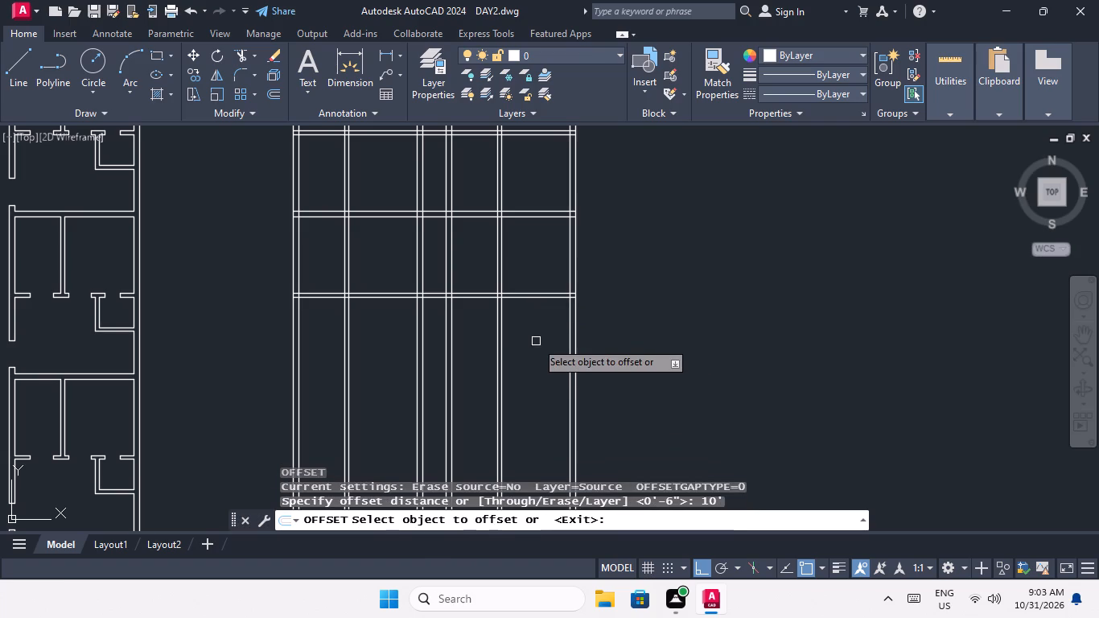
scroll(563, 333, up, 3)
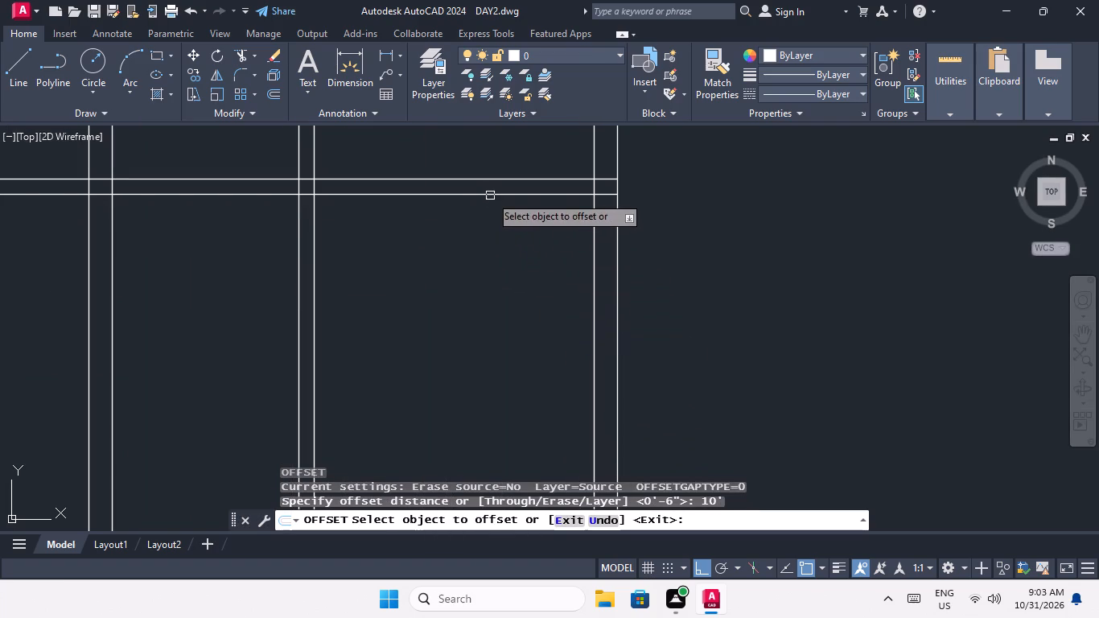
drag(490, 196, 490, 216)
click(493, 323)
scroll(492, 287, down, 4)
key(Escape)
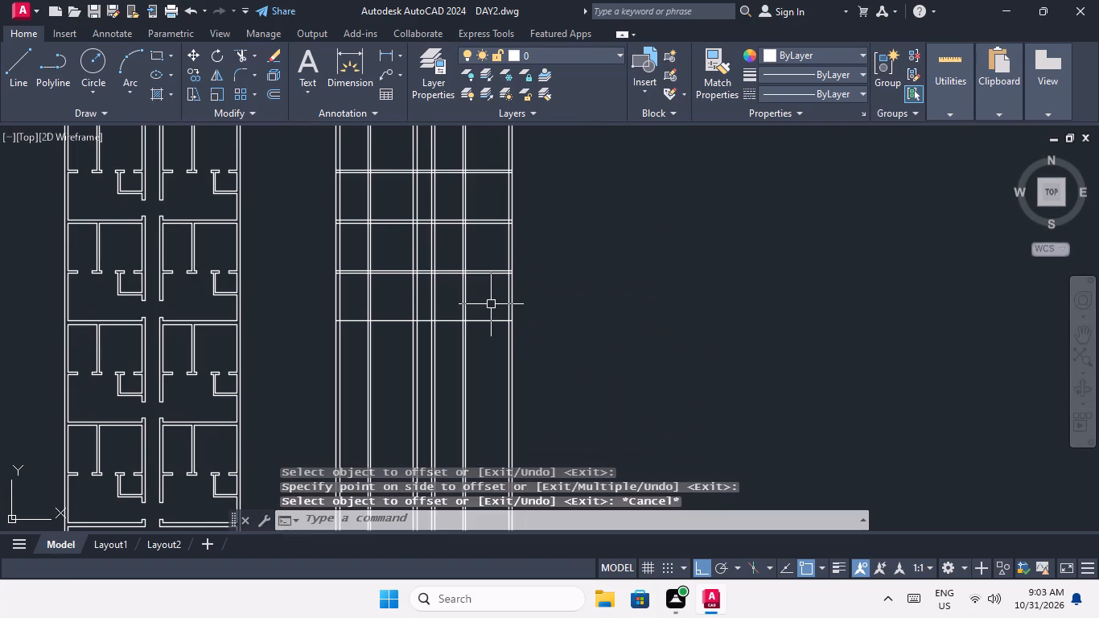
key(Escape)
Offset the new horizontal line 9" downward to form the fourth cross partition.
key(o)
key(Return)
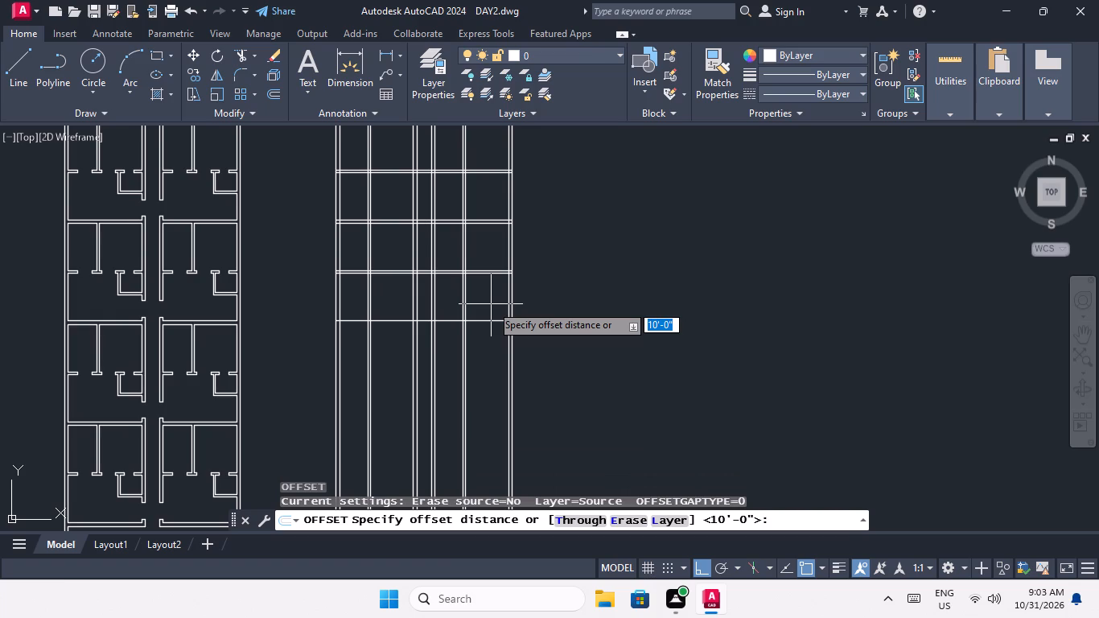
text(9")
key(Return)
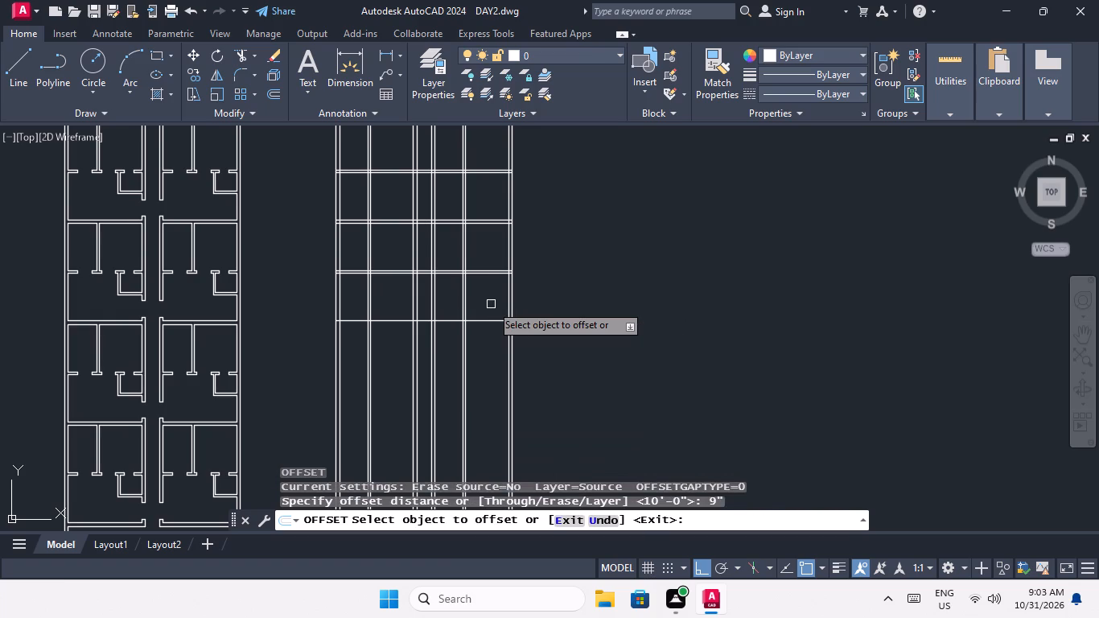
scroll(485, 326, up, 3)
drag(486, 304, 486, 322)
click(486, 350)
scroll(492, 323, down, 3)
middle_drag(492, 340, 492, 272)
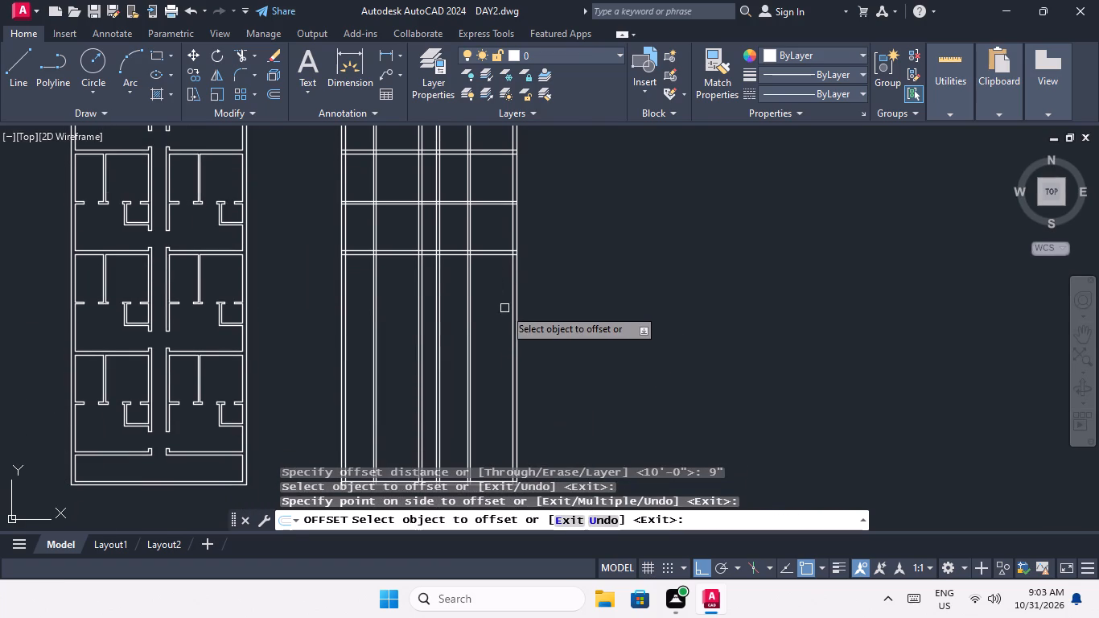
key(Escape)
key(Escape)
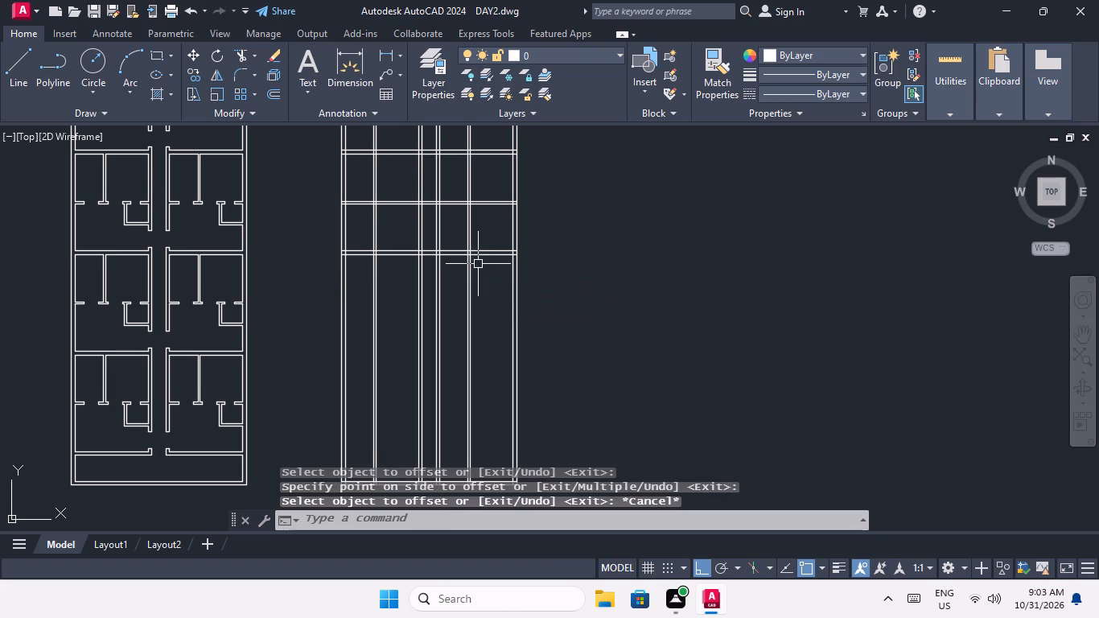
Offset the lower line of the 9" fourth cross partition 10' downward.
key(o)
key(Return)
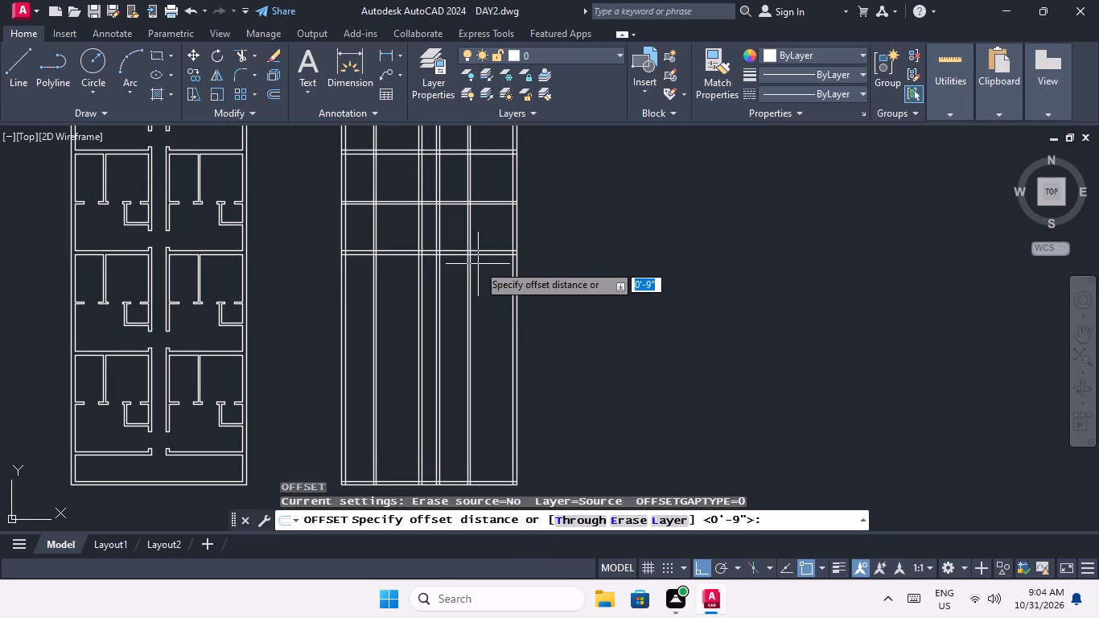
text(10')
key(Return)
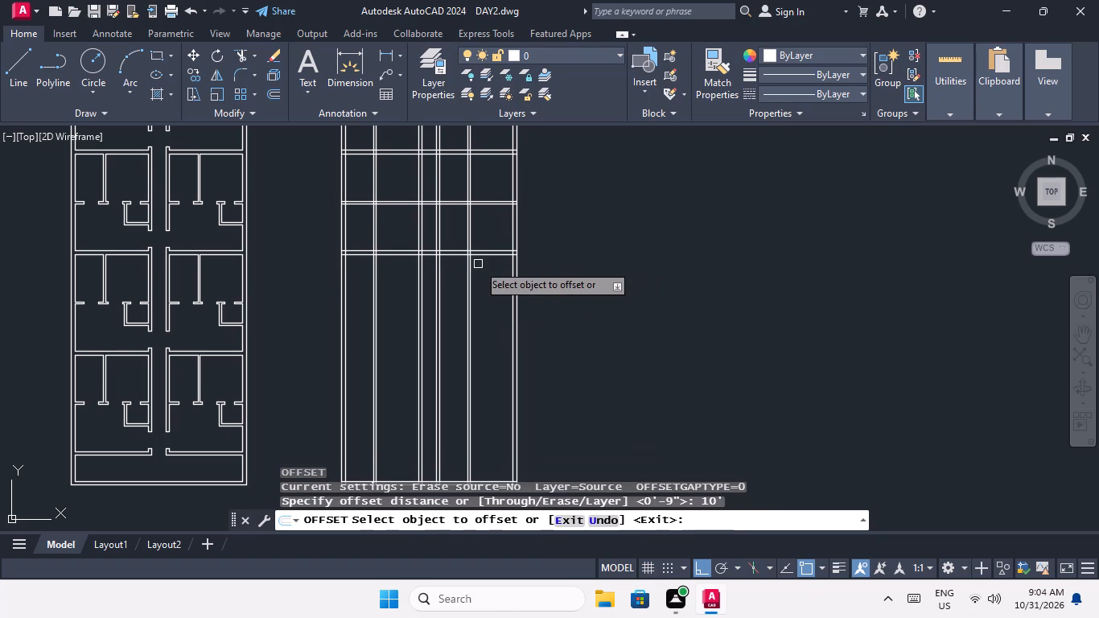
scroll(467, 307, up, 3)
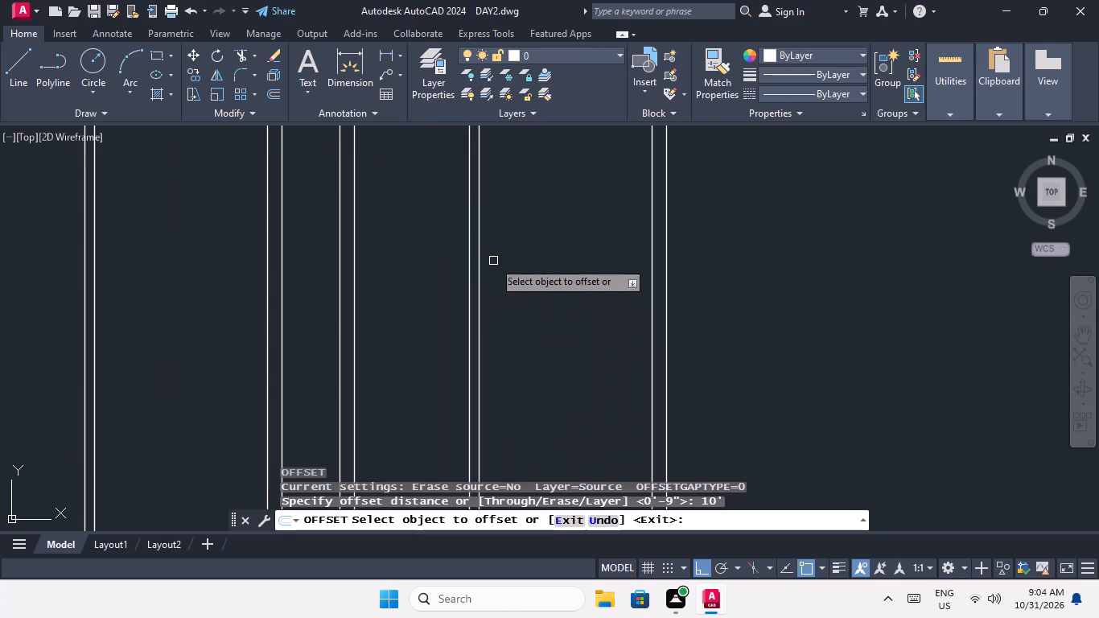
middle_drag(493, 263, 493, 322)
click(521, 160)
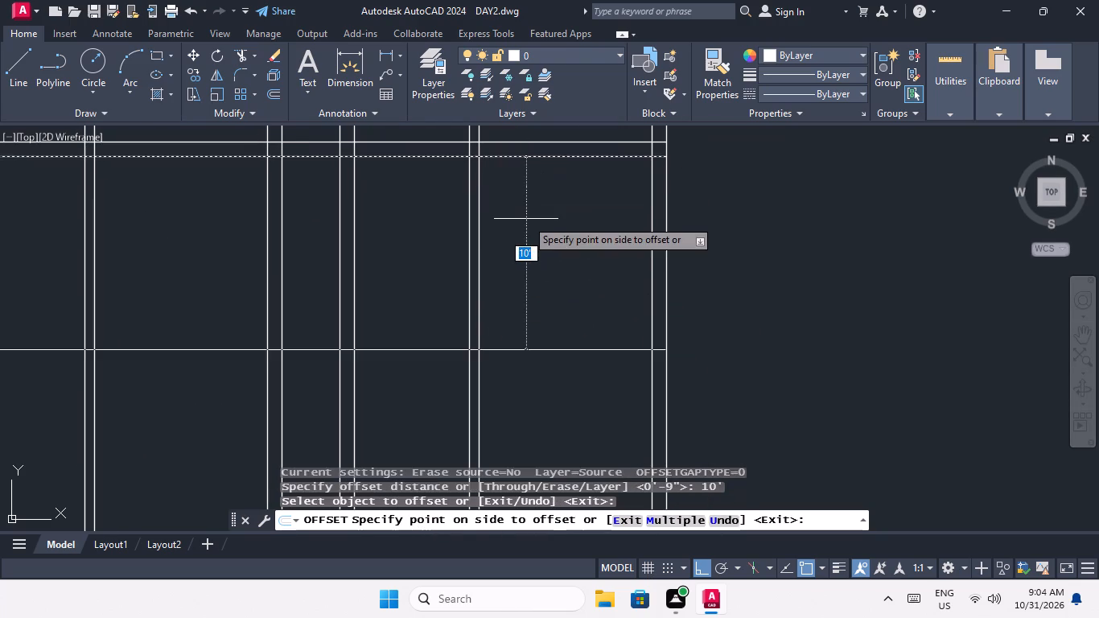
click(526, 219)
scroll(528, 226, down, 4)
key(Escape)
key(Escape)
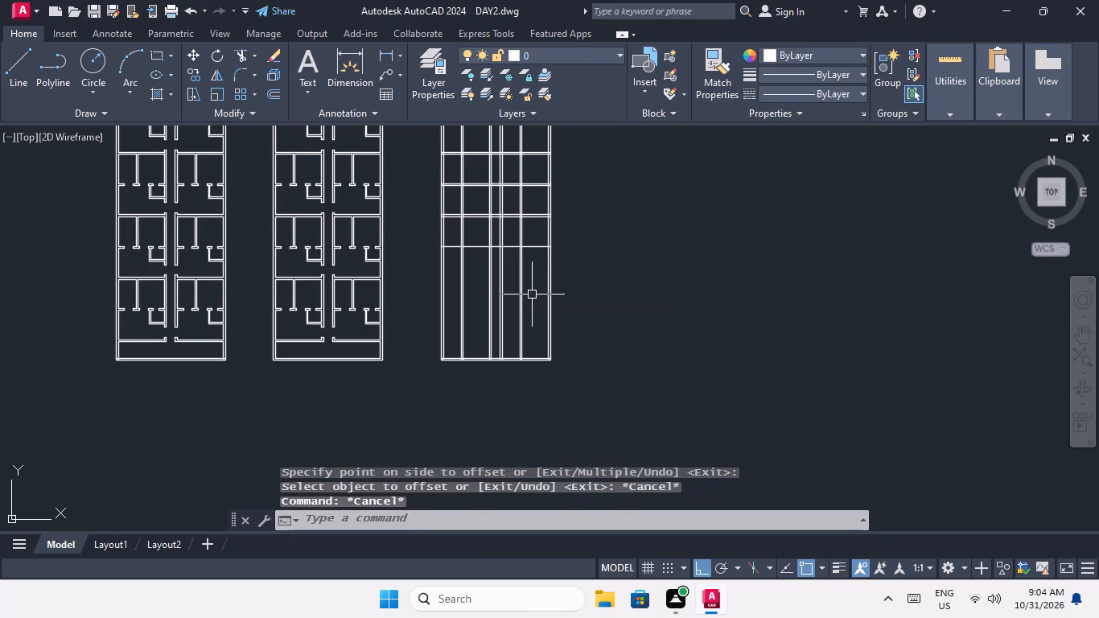
Offset the new horizontal line 6" downward to form the fifth cross partition.
key(o)
key(Return)
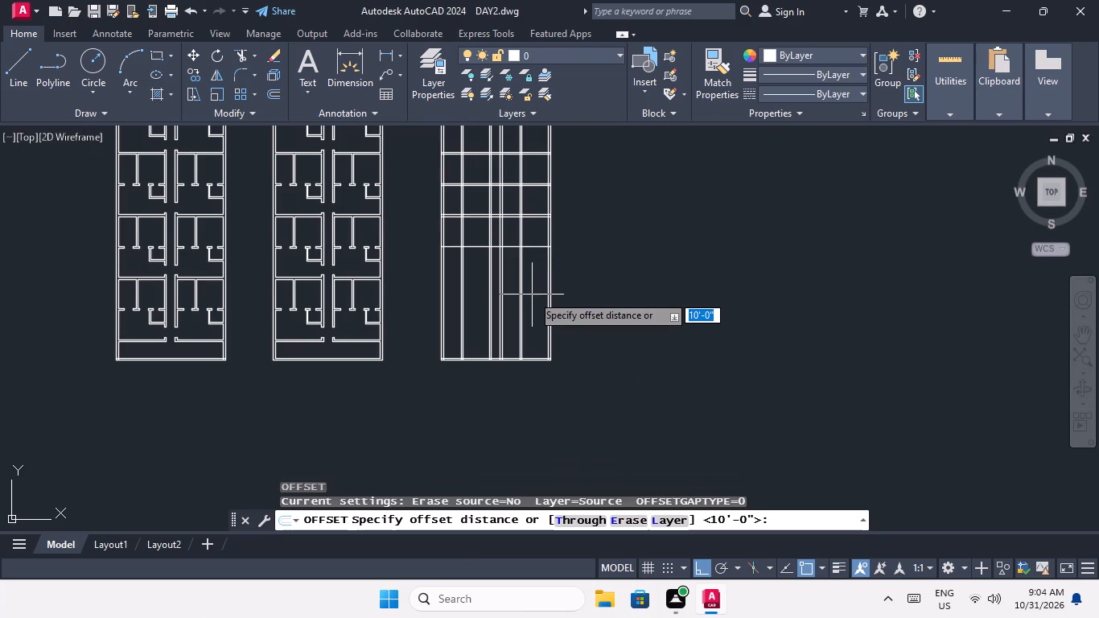
text(6")
key(Return)
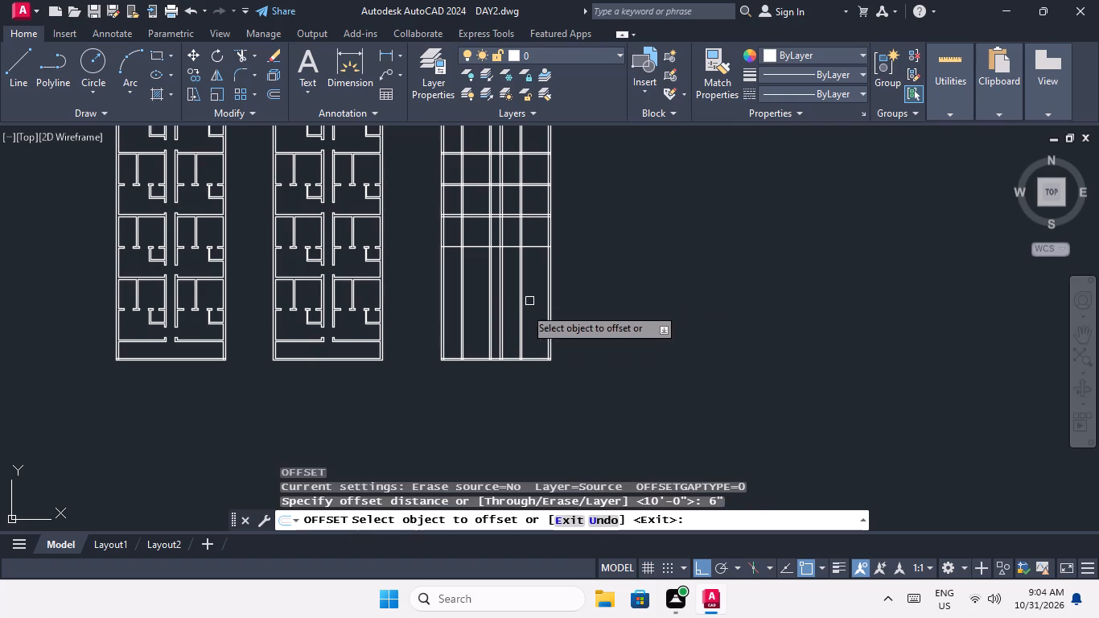
scroll(530, 253, up, 2)
drag(544, 237, 542, 262)
click(529, 284)
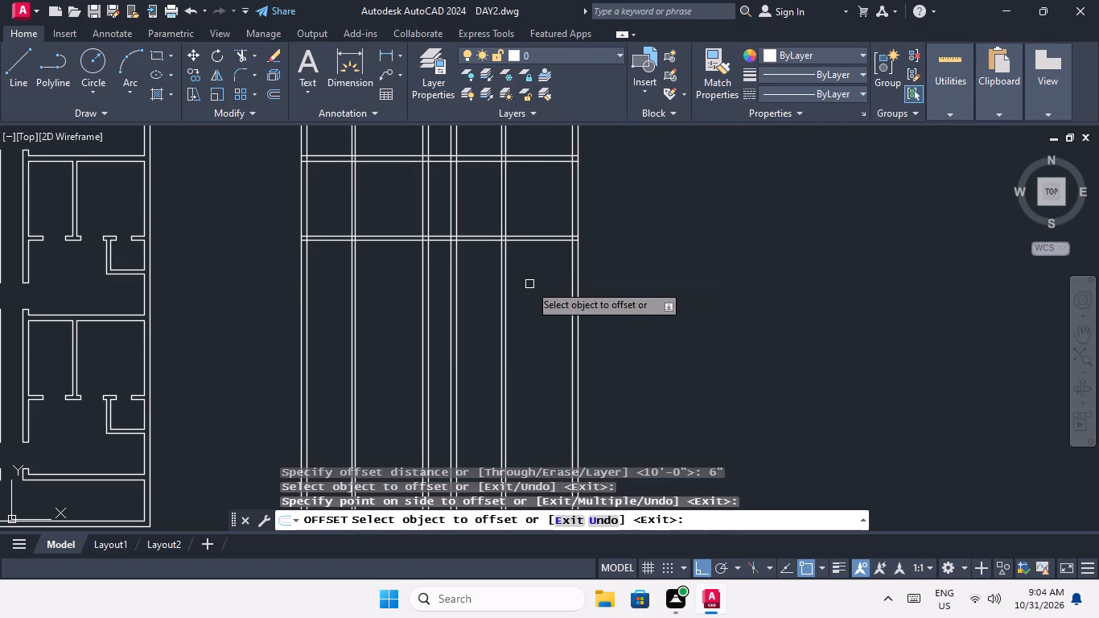
key(Escape)
key(Escape)
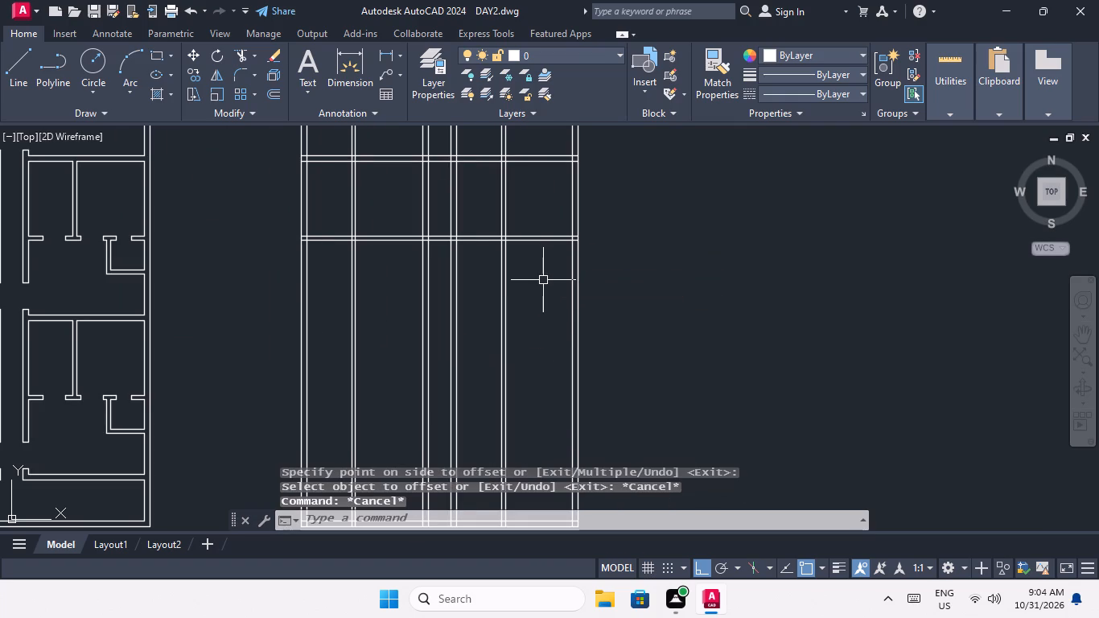
Offset the lower line of the 6" fifth cross partition 10' downward.
middle_drag(543, 280, 573, 283)
scroll(575, 284, down, 1)
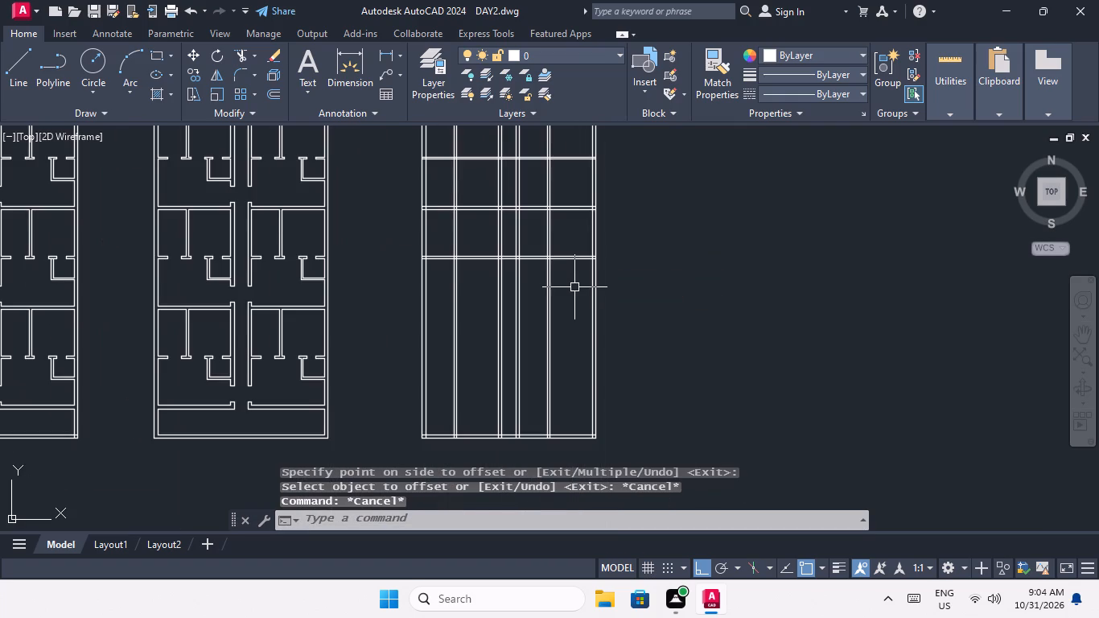
key(o)
key(Return)
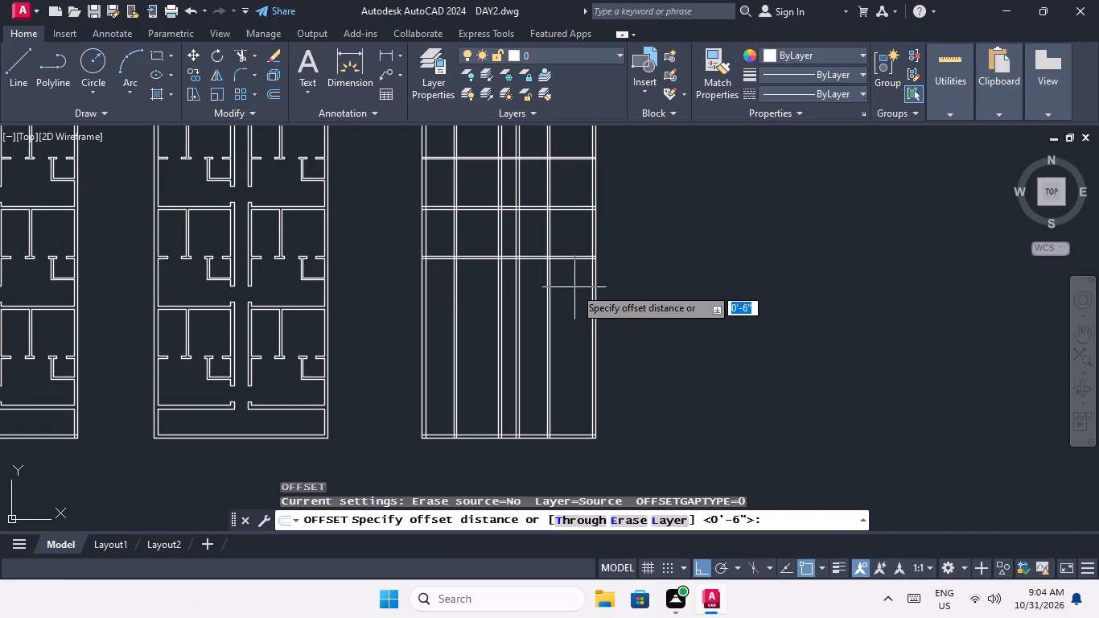
text(10')
key(Return)
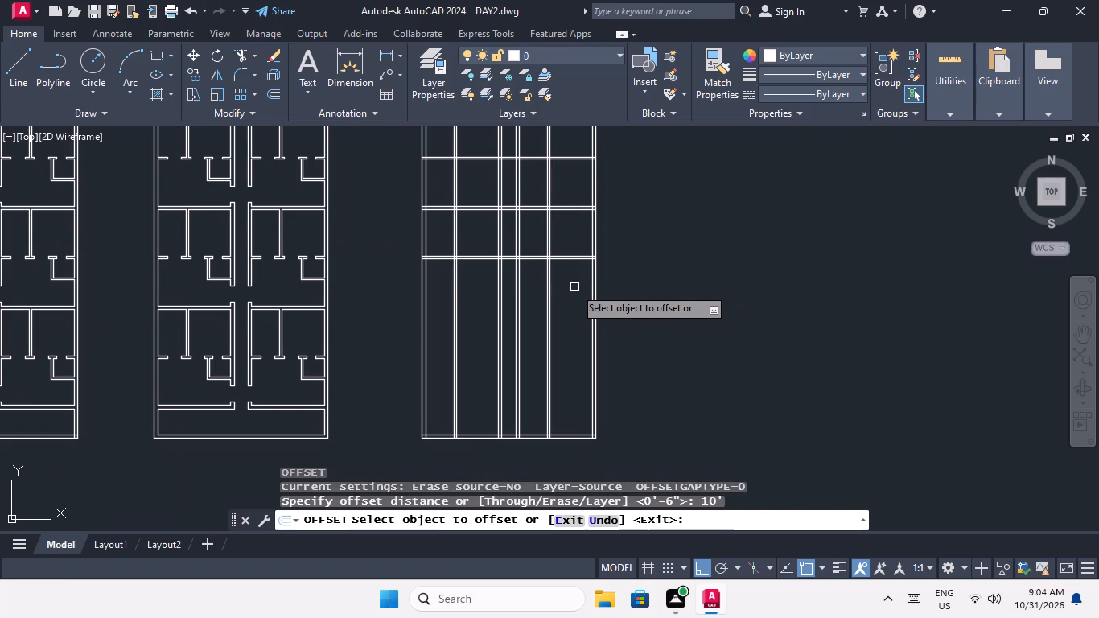
scroll(552, 247, up, 2)
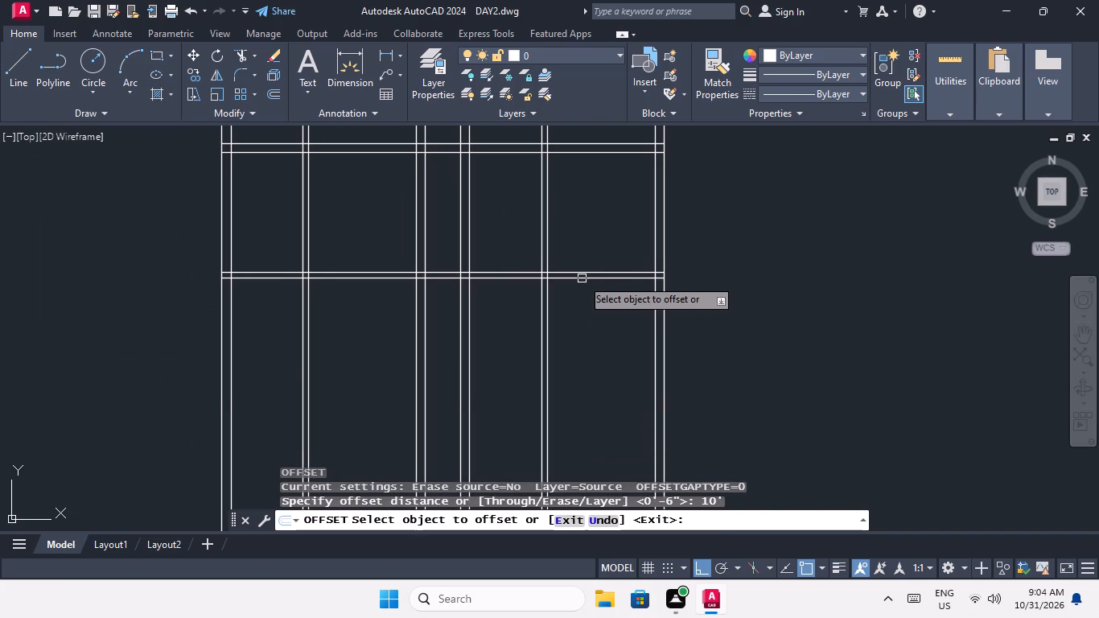
drag(582, 278, 582, 295)
click(586, 336)
scroll(587, 335, down, 3)
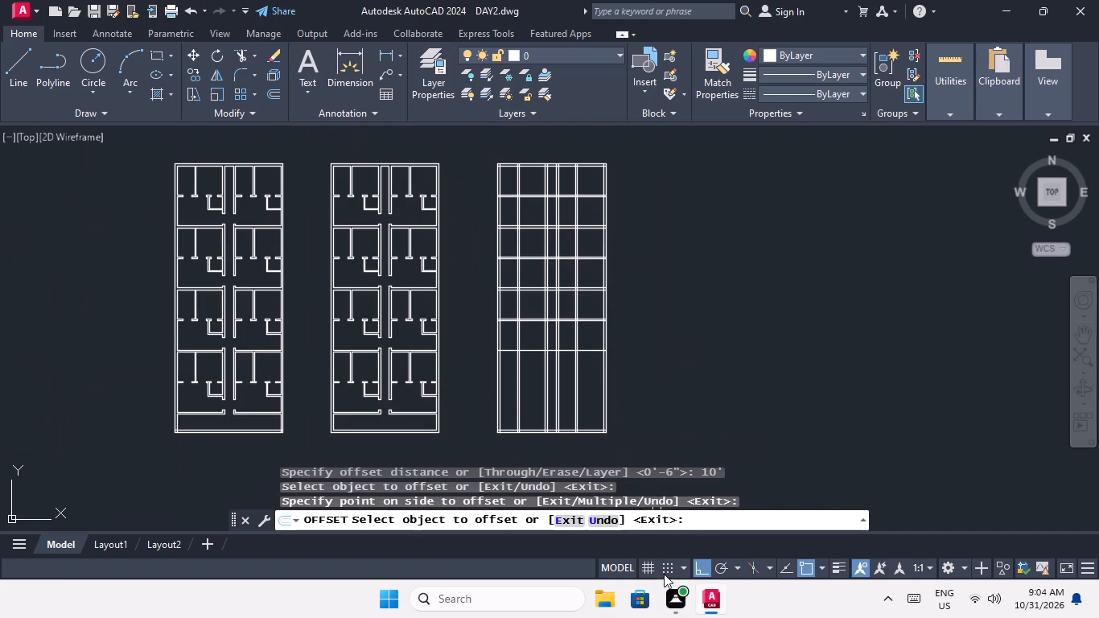
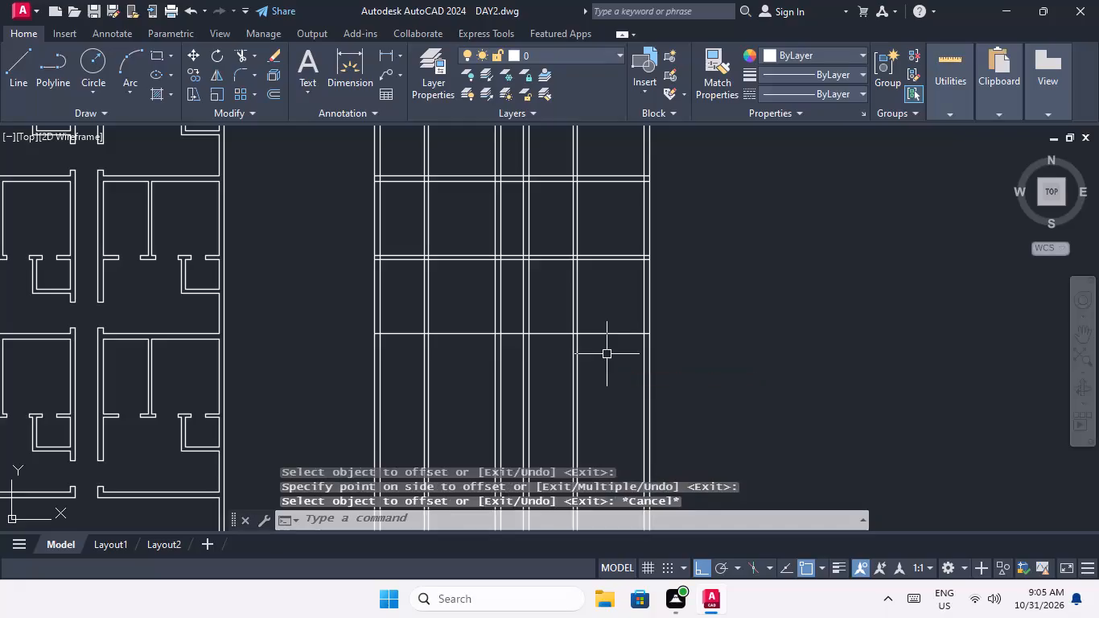
Offset the lowest horizontal line 9" downward to form the sixth cross partition of the third plan.
key(Escape)
key(o)
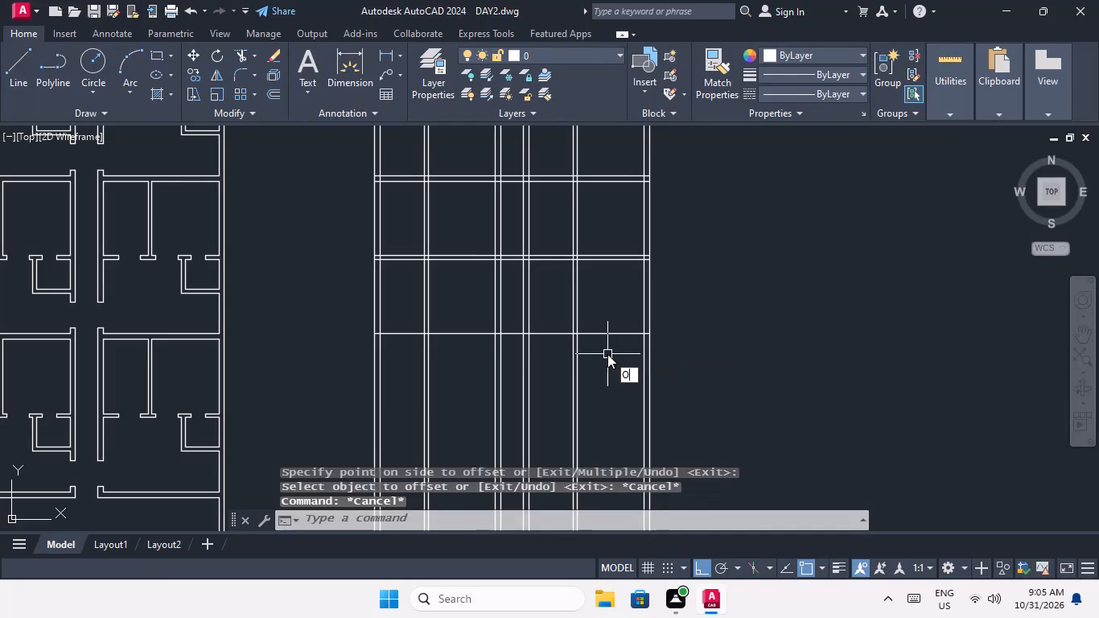
key(Escape)
key(Escape)
key(o)
key(Return)
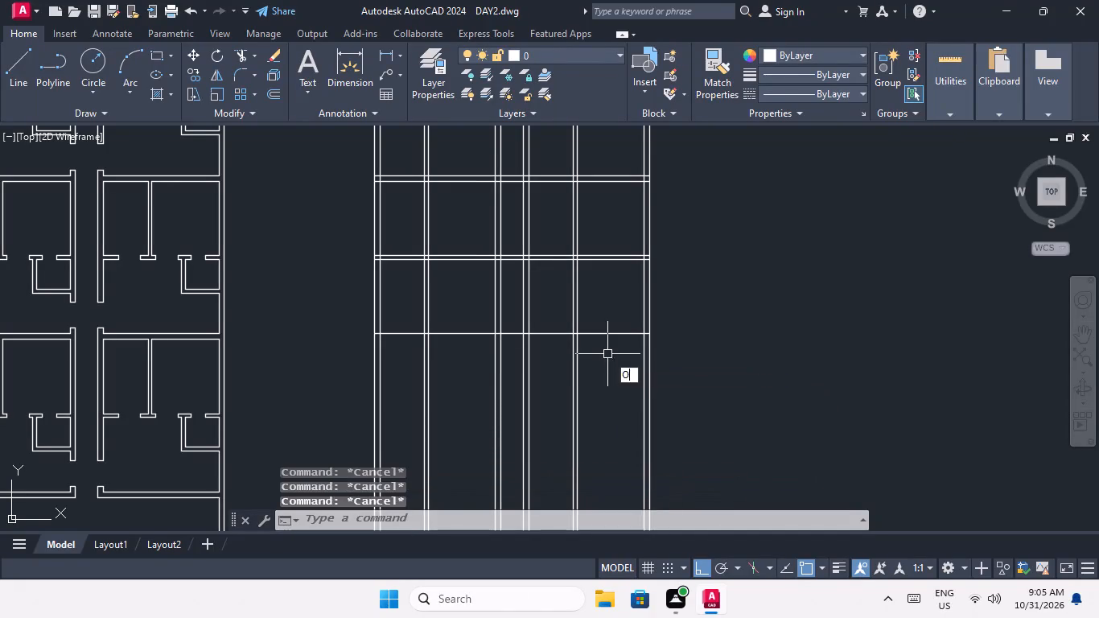
text(9")
key(Return)
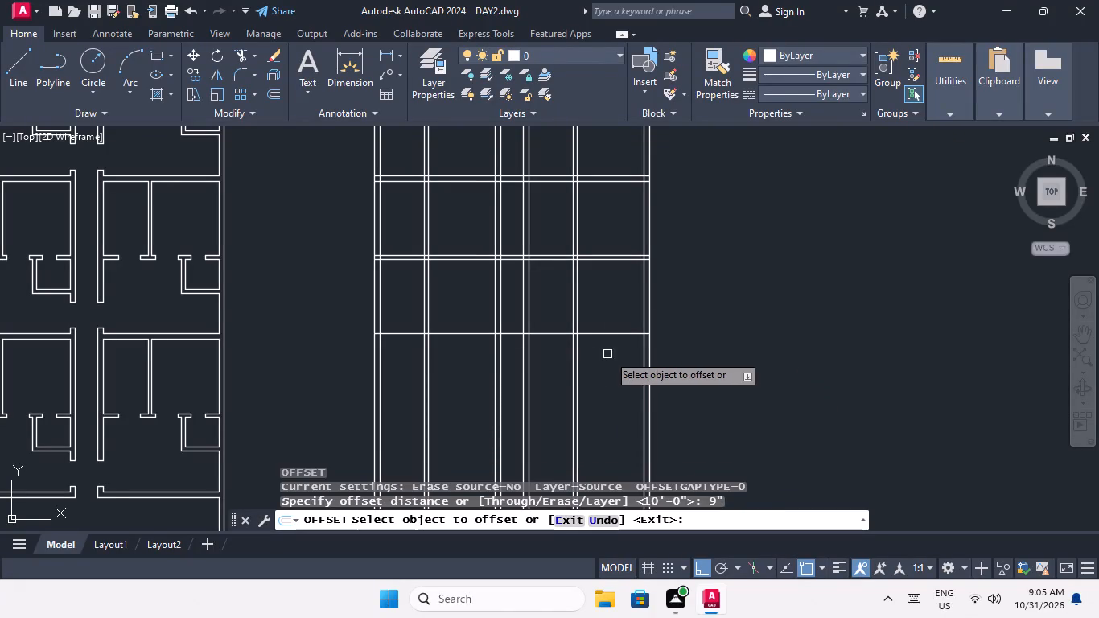
scroll(673, 282, down, 2)
scroll(648, 311, up, 2)
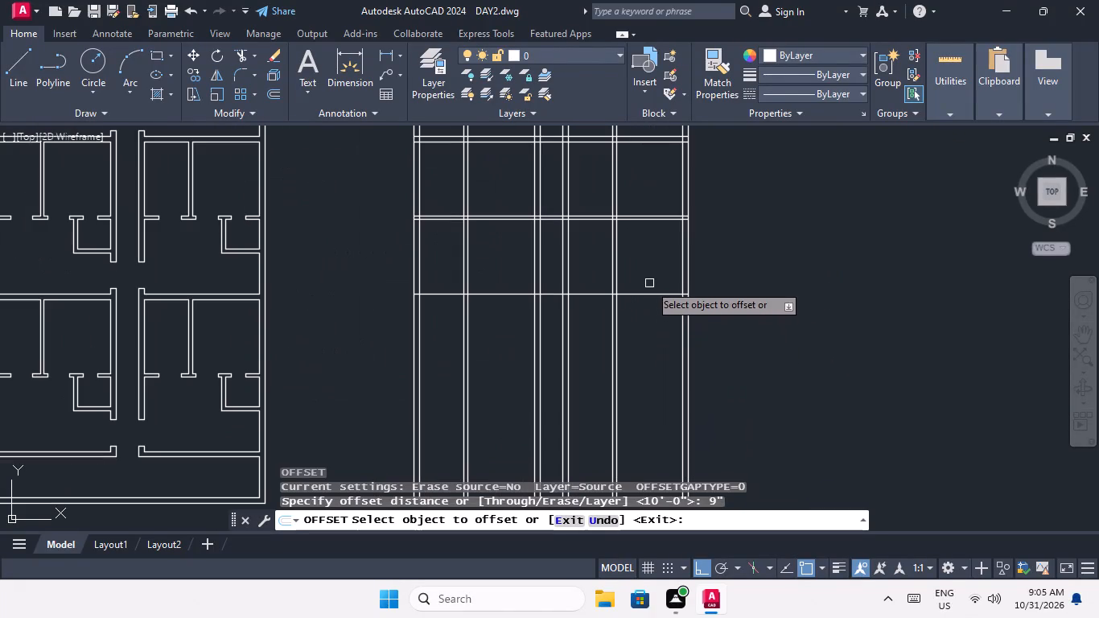
drag(648, 293, 645, 306)
click(644, 332)
middle_drag(641, 326, 651, 306)
scroll(651, 306, down, 1)
key(Escape)
key(Escape)
Offset the lower line of the 9" sixth cross partition 10' downward.
key(o)
key(Return)
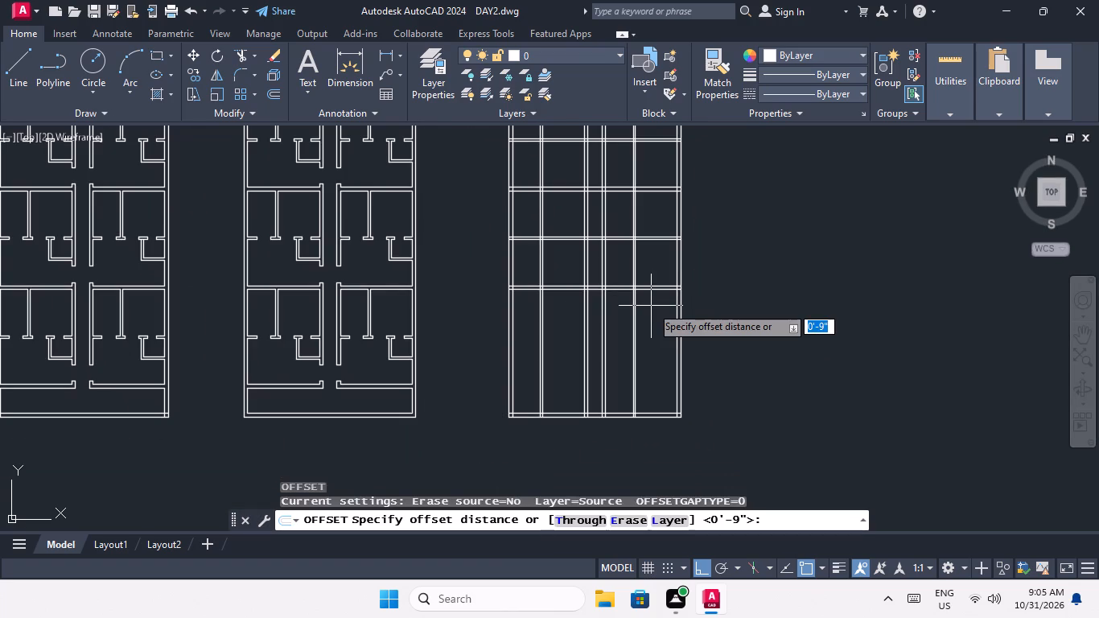
text(10')
key(Return)
scroll(651, 303, up, 2)
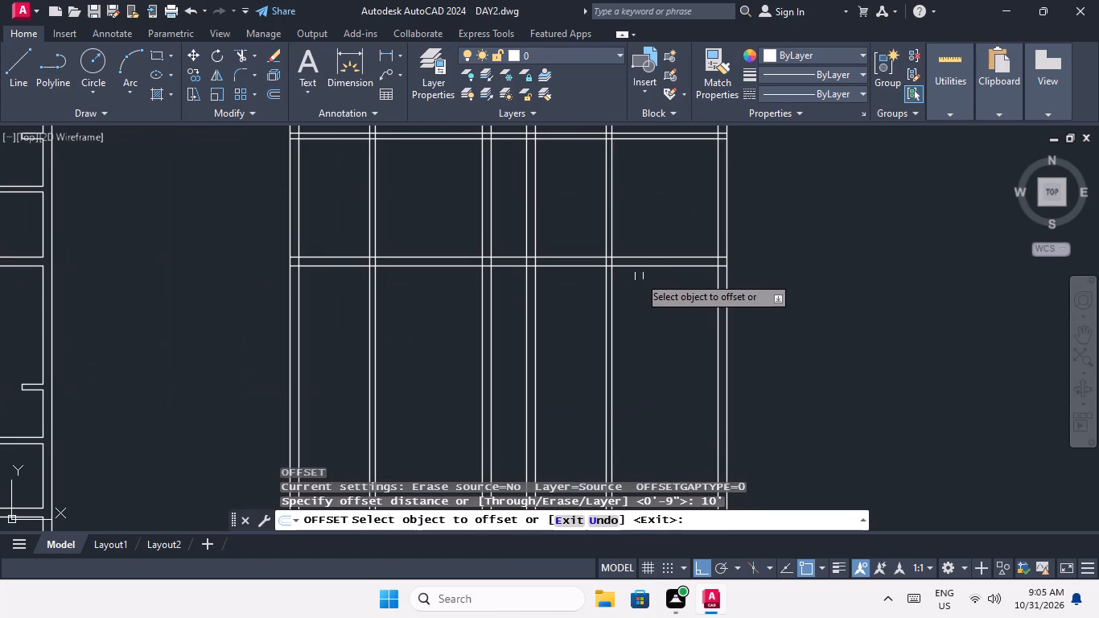
drag(653, 266, 653, 286)
click(653, 335)
scroll(648, 319, down, 1)
middle_drag(648, 319, 644, 319)
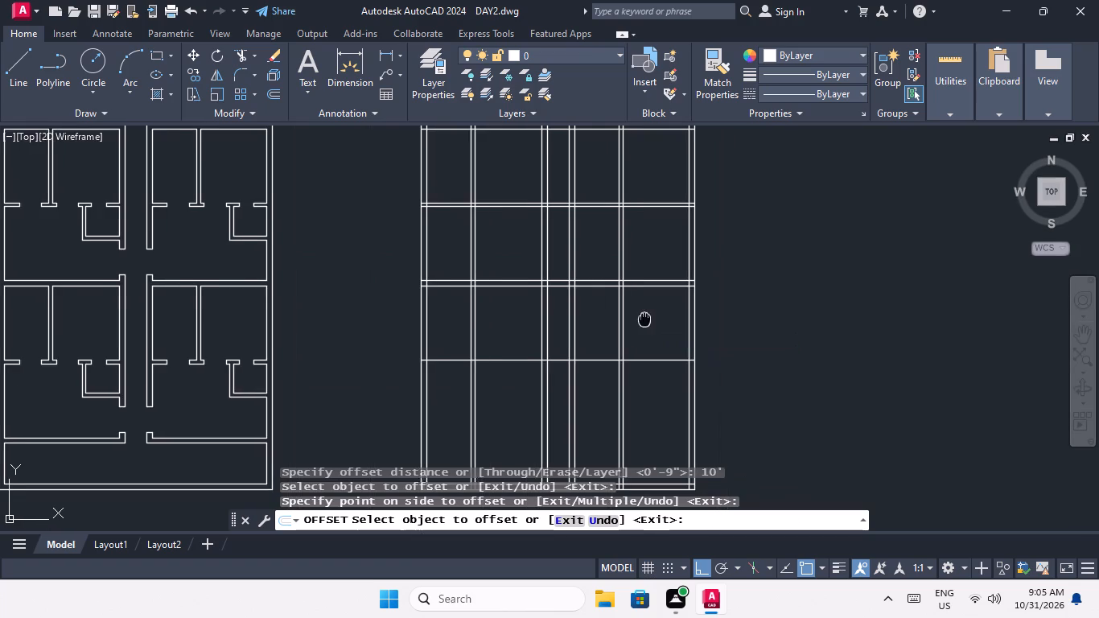
middle_drag(644, 319, 620, 311)
key(Escape)
key(Escape)
Offset the new horizontal line 6" downward to form the seventh cross partition.
key(o)
key(Return)
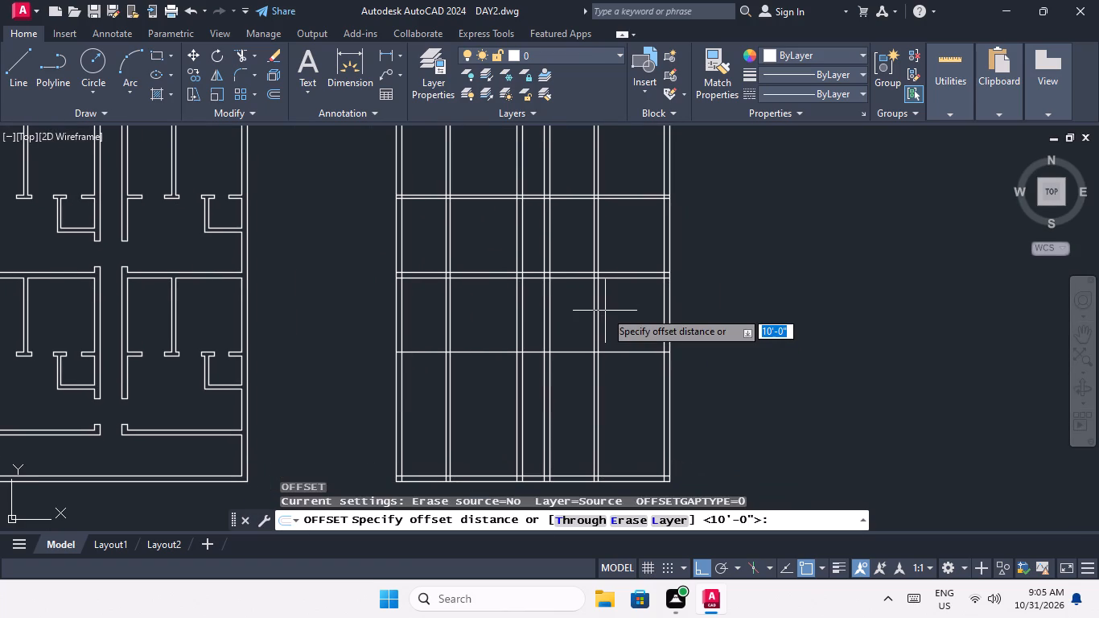
text(6")
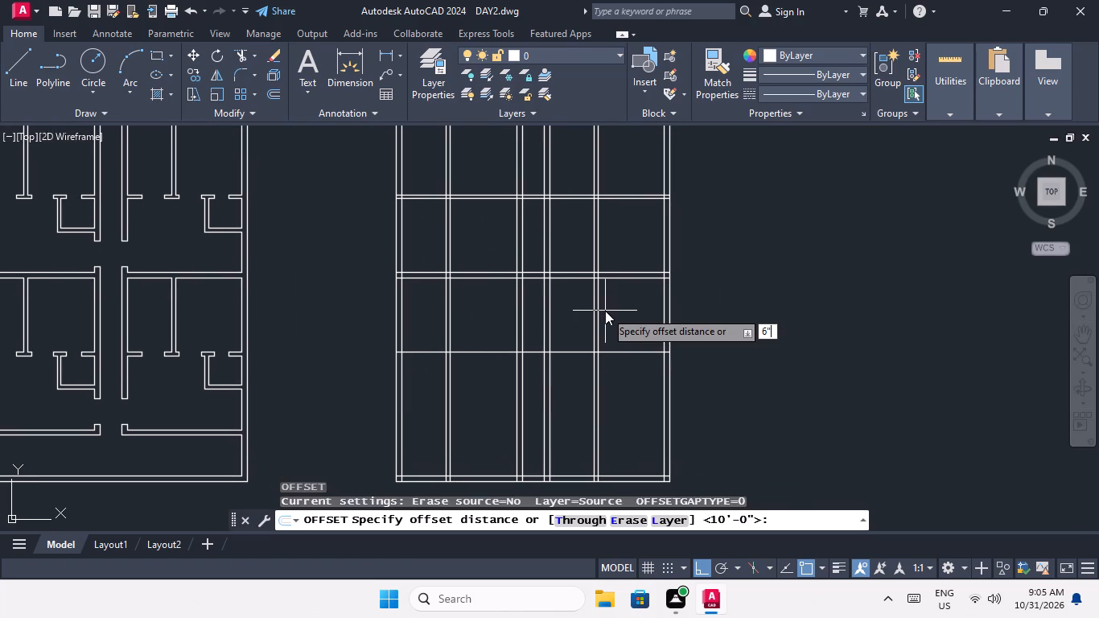
key(Return)
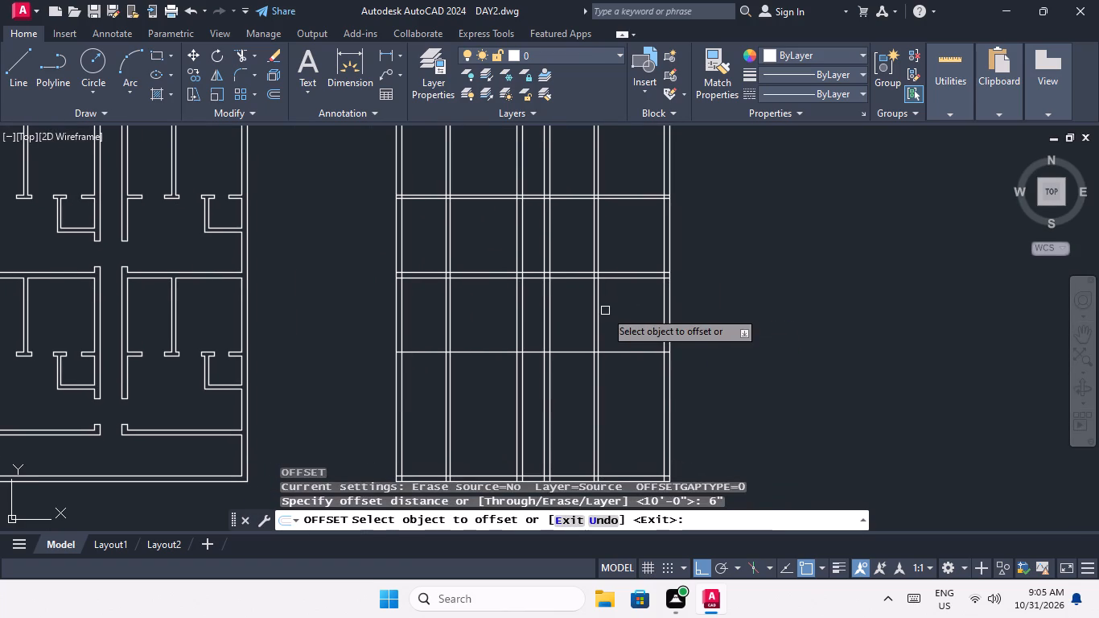
click(640, 353)
click(640, 379)
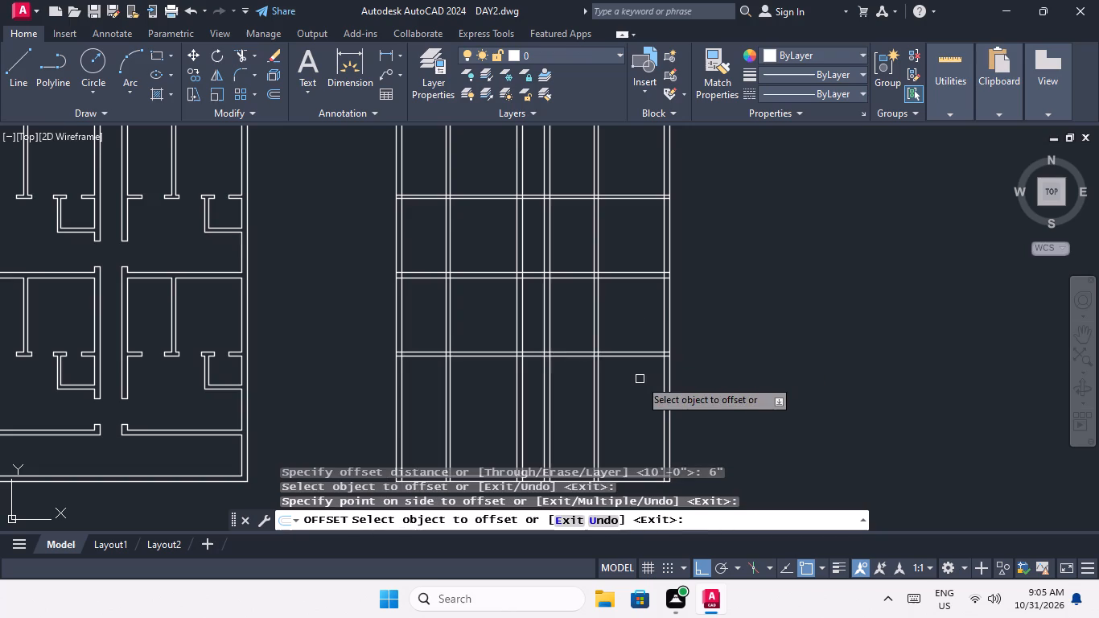
middle_drag(640, 379, 640, 278)
key(Escape)
key(Escape)
Offset the lower line of the 6" seventh cross partition 10' downward.
key(o)
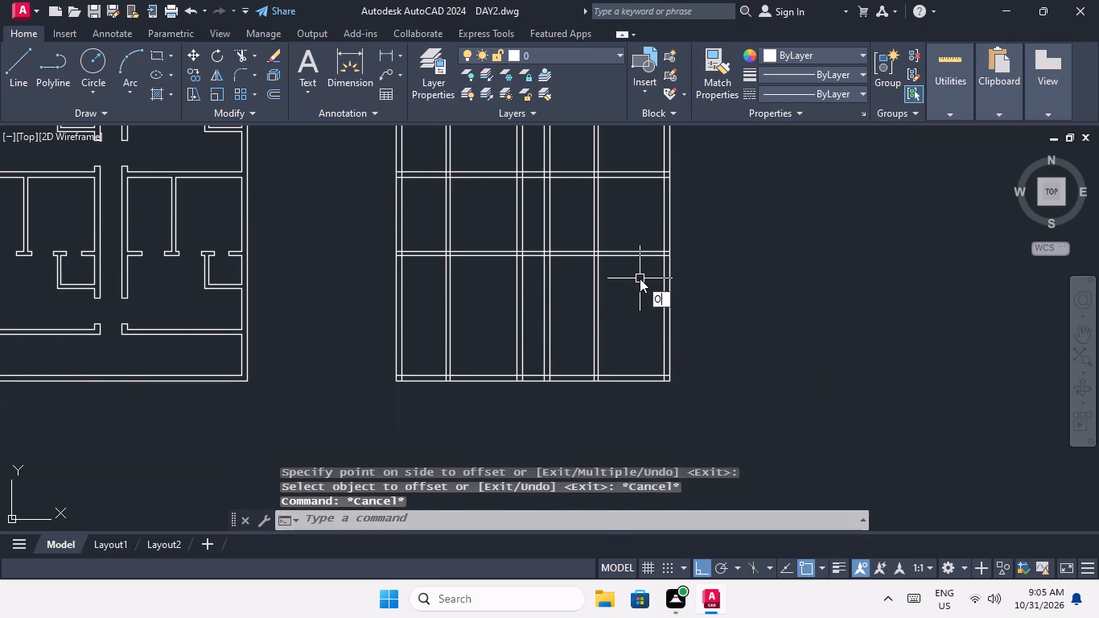
key(Return)
text(10')
key(Return)
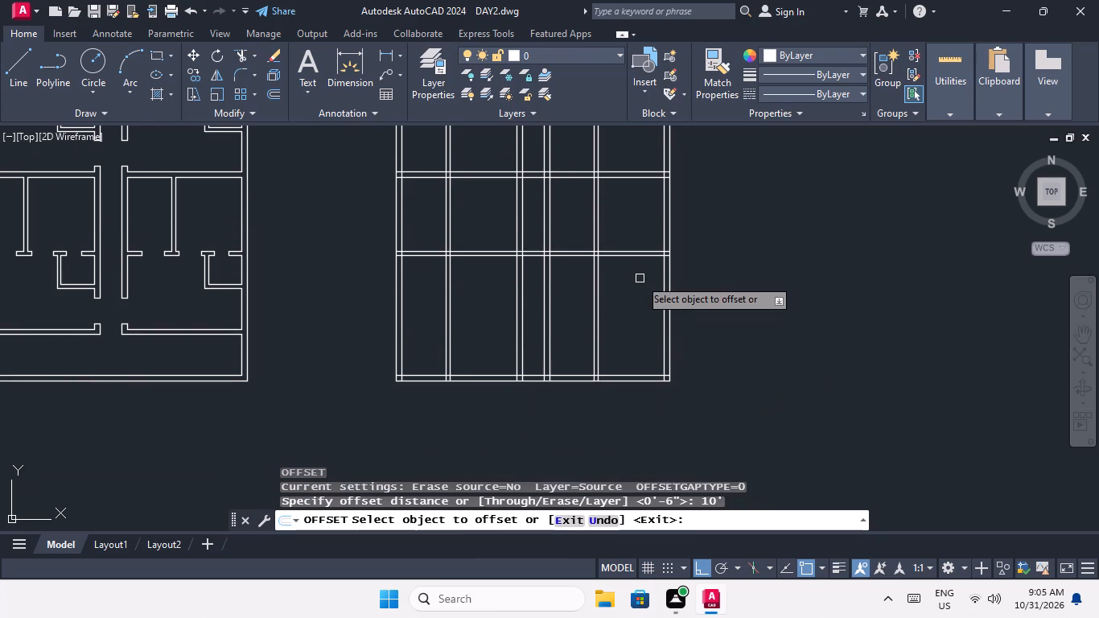
scroll(615, 272, up, 1)
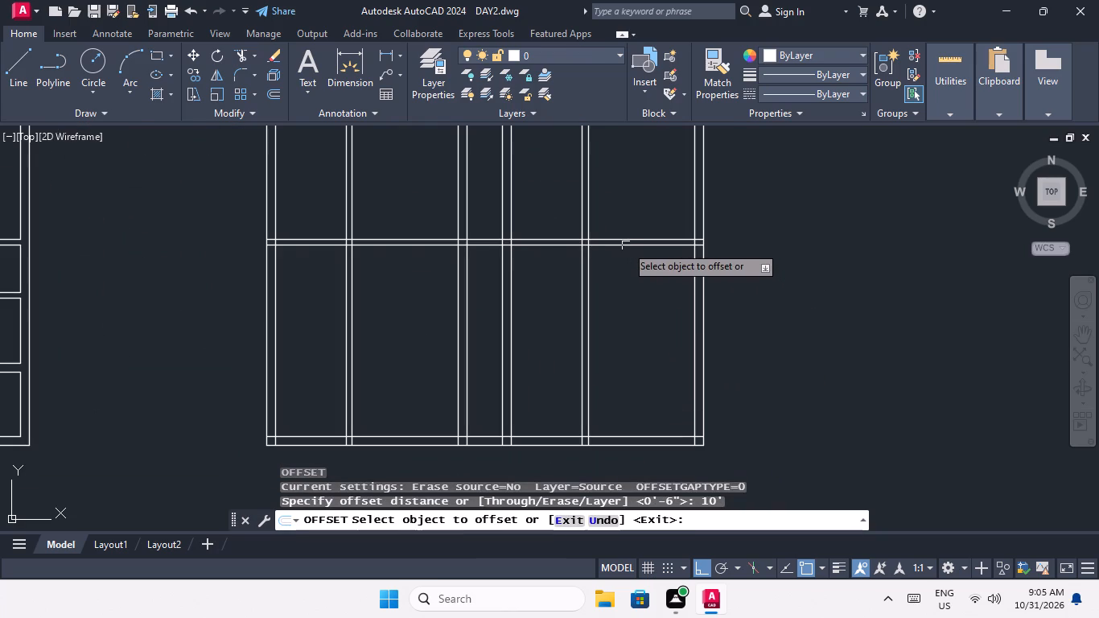
drag(626, 245, 628, 278)
click(631, 299)
scroll(632, 297, down, 1)
middle_drag(632, 298, 613, 289)
key(Escape)
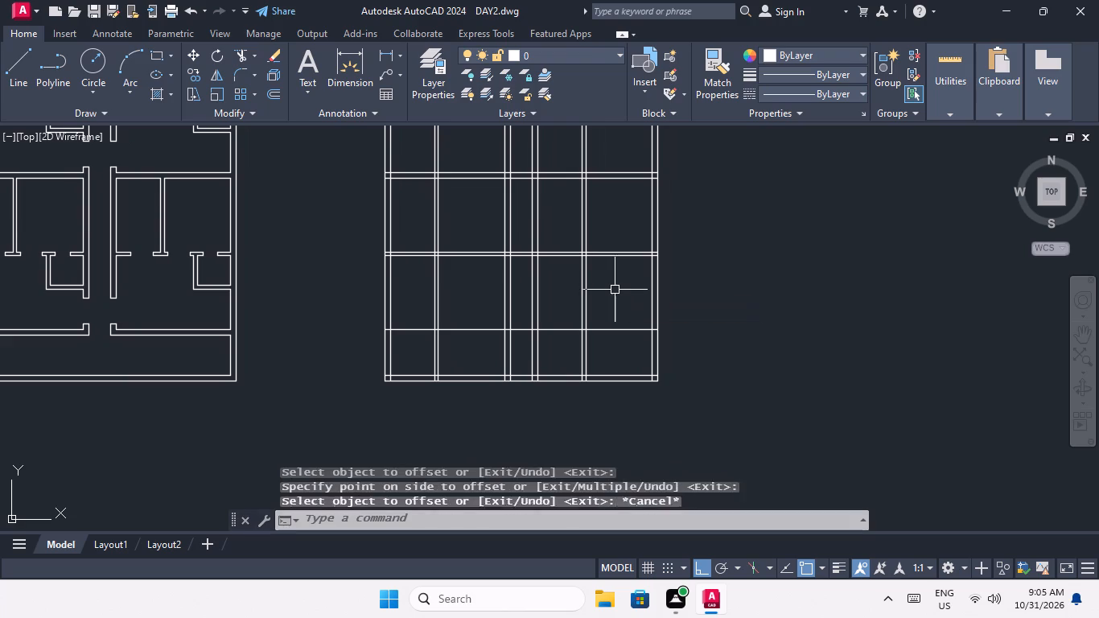
key(Escape)
Offset the new horizontal line 9" downward to form the eighth cross partition.
key(o)
key(Return)
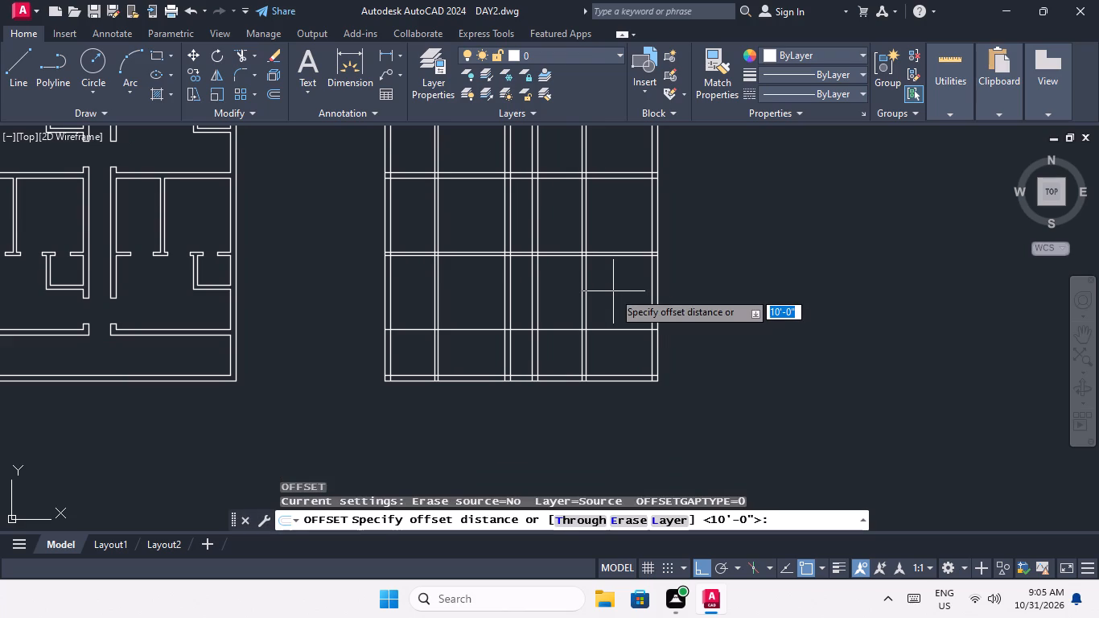
text(9")
key(Return)
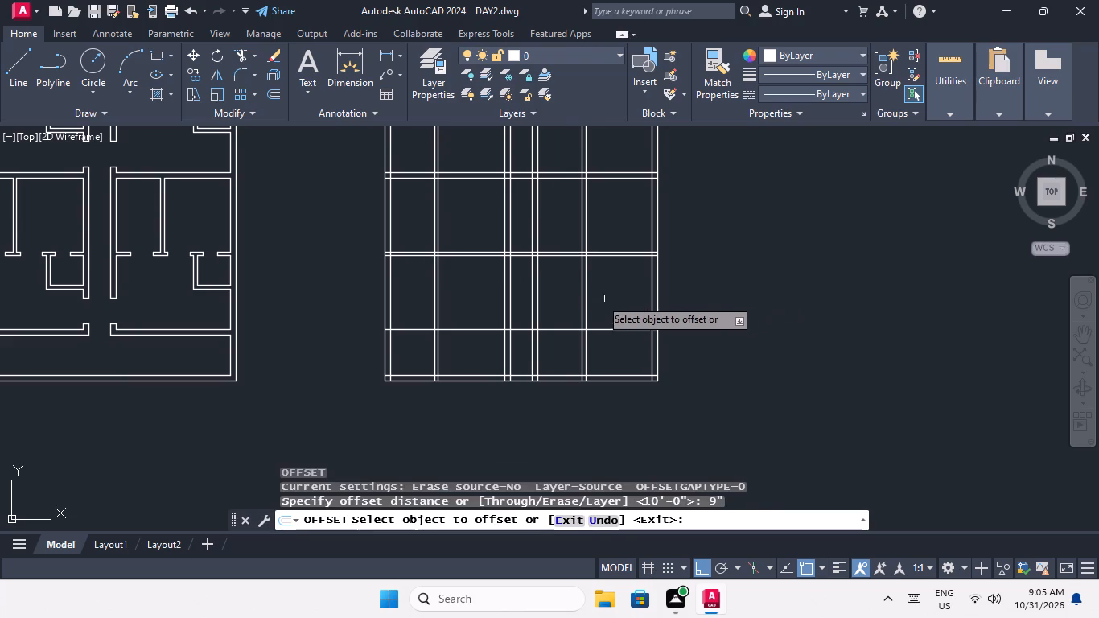
scroll(595, 335, up, 2)
drag(619, 323, 619, 339)
click(626, 360)
scroll(621, 323, down, 3)
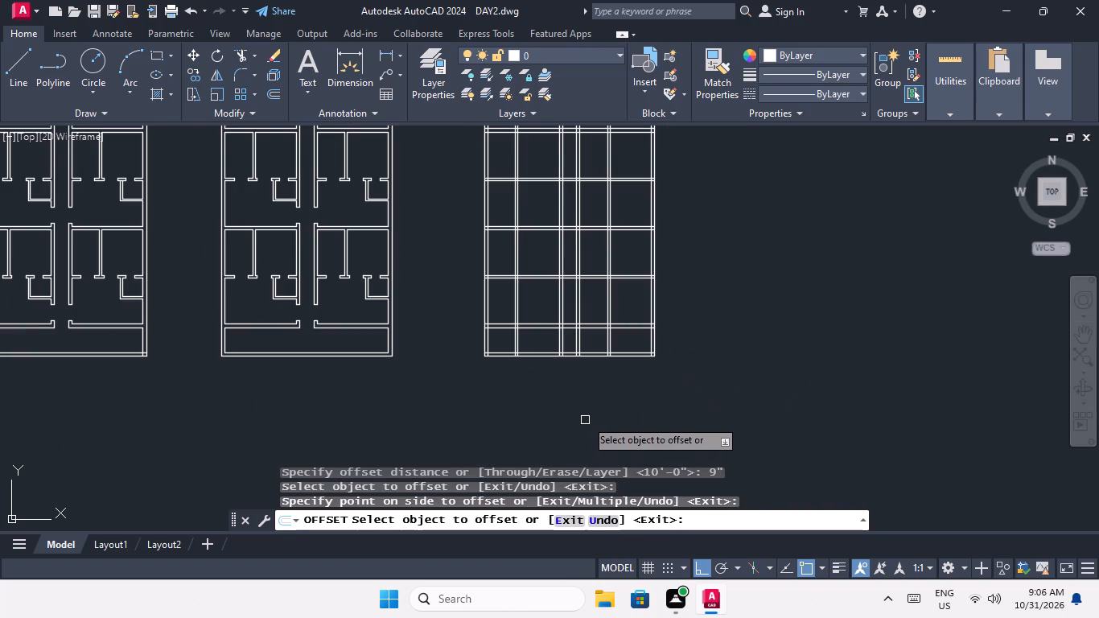
key(Escape)
key(Escape)
key(Escape)
Trim the four interior vertical partitions' lines out of the third plan's bottom outer wall, using all objects as cutting edges.
key(t)
key(r)
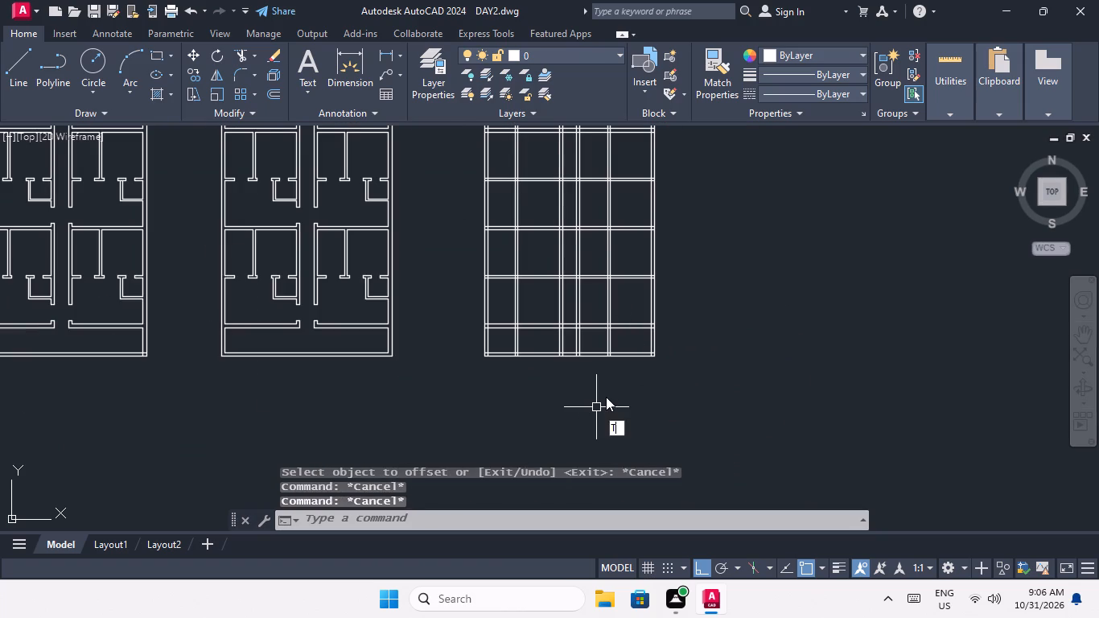
key(space)
key(space)
scroll(619, 377, up, 4)
middle_drag(598, 300, 688, 323)
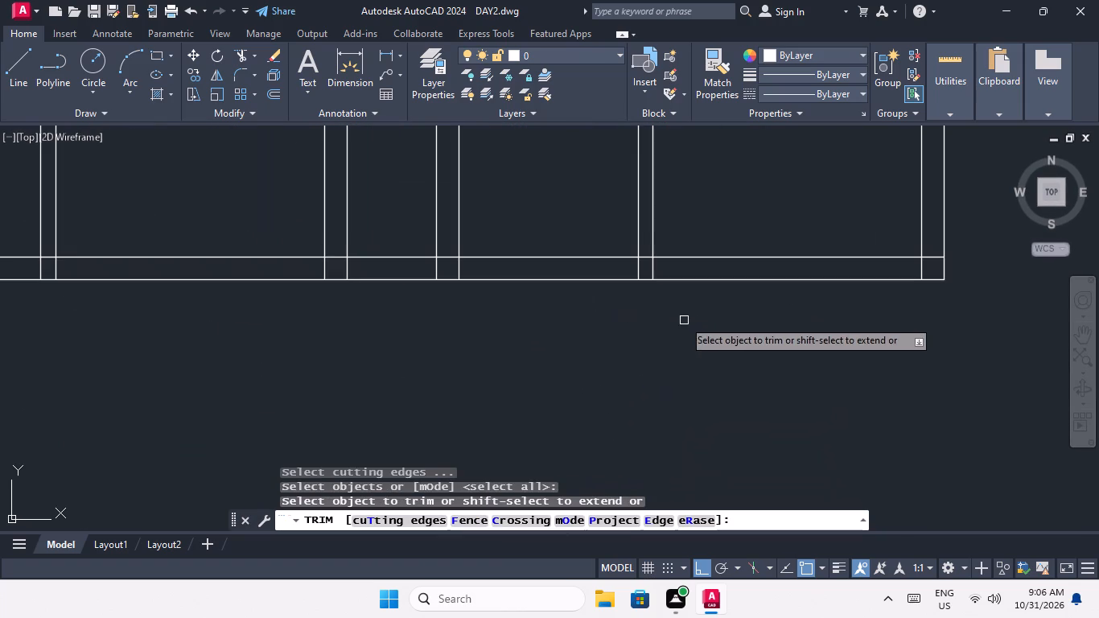
scroll(649, 281, up, 2)
drag(693, 234, 620, 254)
click(574, 256)
scroll(573, 257, down, 1)
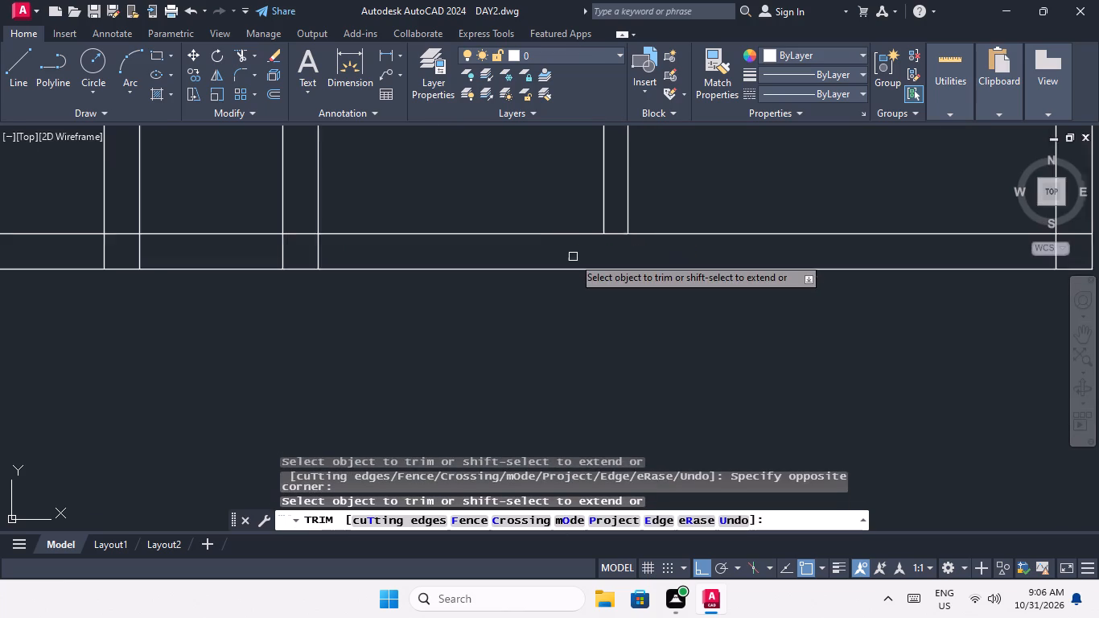
scroll(573, 257, down, 1)
middle_drag(587, 253, 672, 262)
scroll(505, 274, up, 2)
drag(514, 249, 448, 246)
click(85, 243)
scroll(152, 249, down, 3)
middle_drag(161, 319, 388, 294)
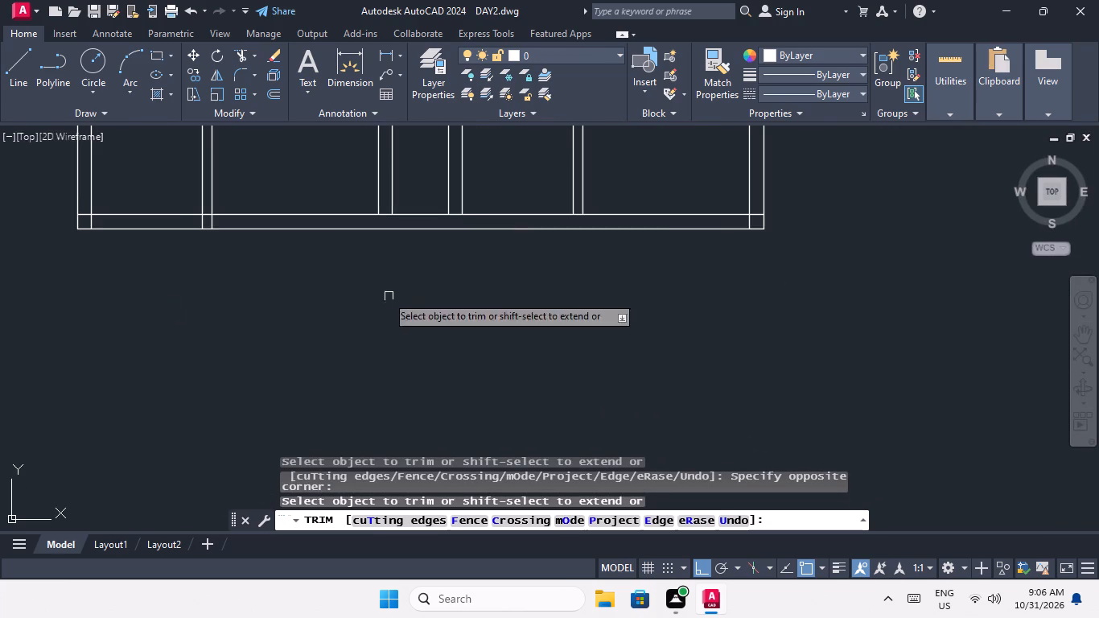
scroll(185, 202, up, 3)
drag(335, 263, 290, 278)
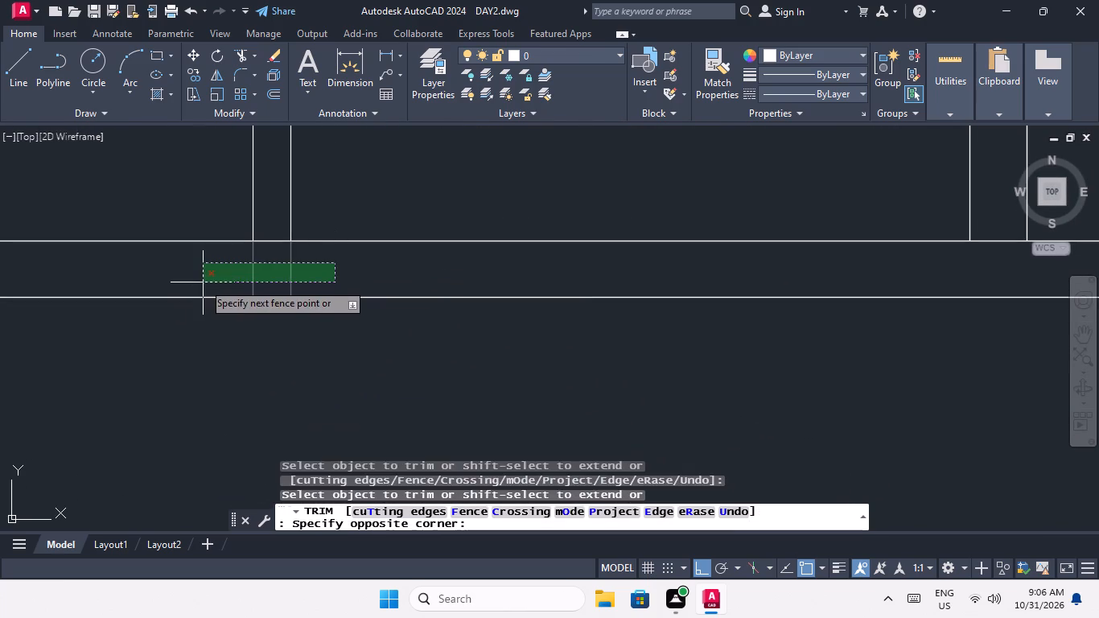
click(203, 282)
Trim away all interior vertical partition lines between the eighth cross partition and the bottom outer wall.
scroll(207, 280, down, 4)
drag(496, 228, 480, 241)
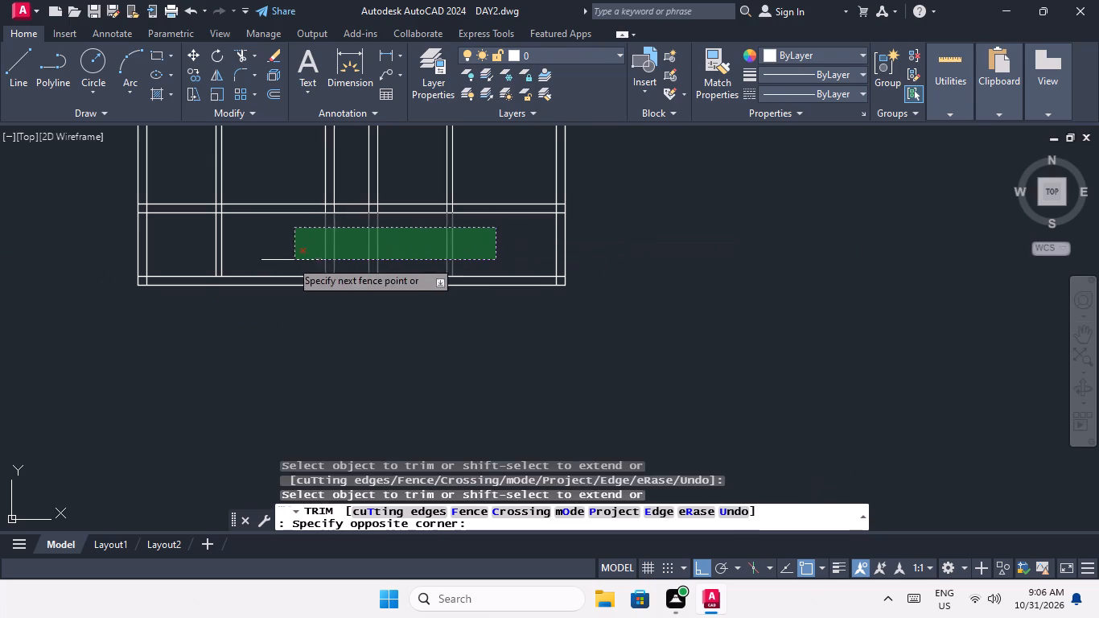
click(198, 265)
scroll(209, 261, down, 3)
middle_drag(240, 316, 291, 396)
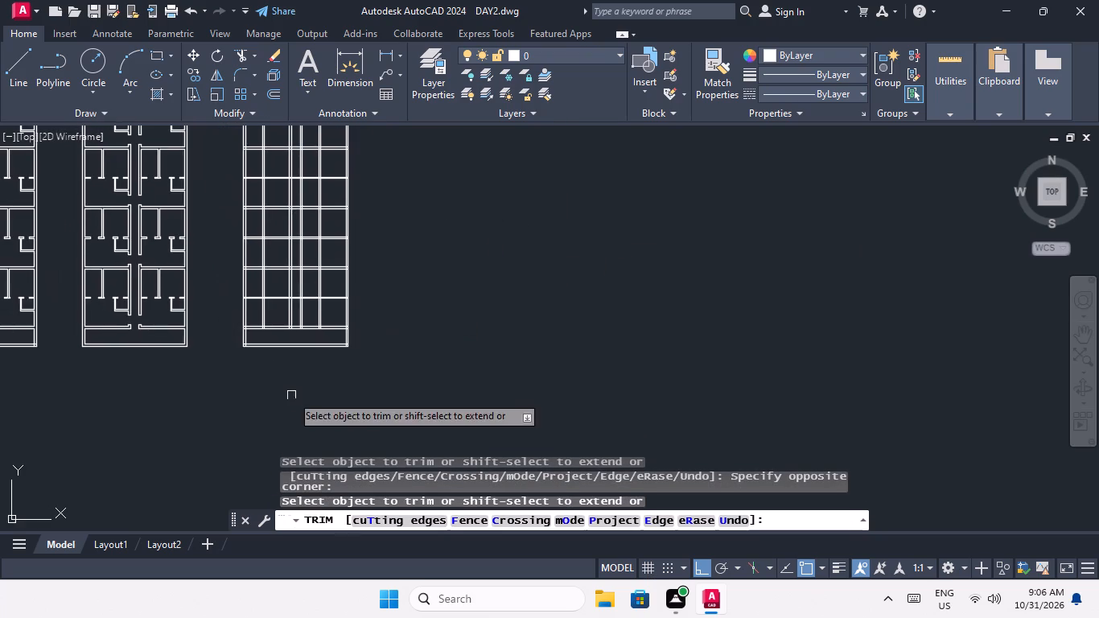
Trim the fifth to eighth cross partitions' lines where they cross the central corridor between the two 9" vertical walls.
scroll(294, 322, up, 5)
scroll(302, 345, down, 1)
middle_drag(302, 345, 309, 409)
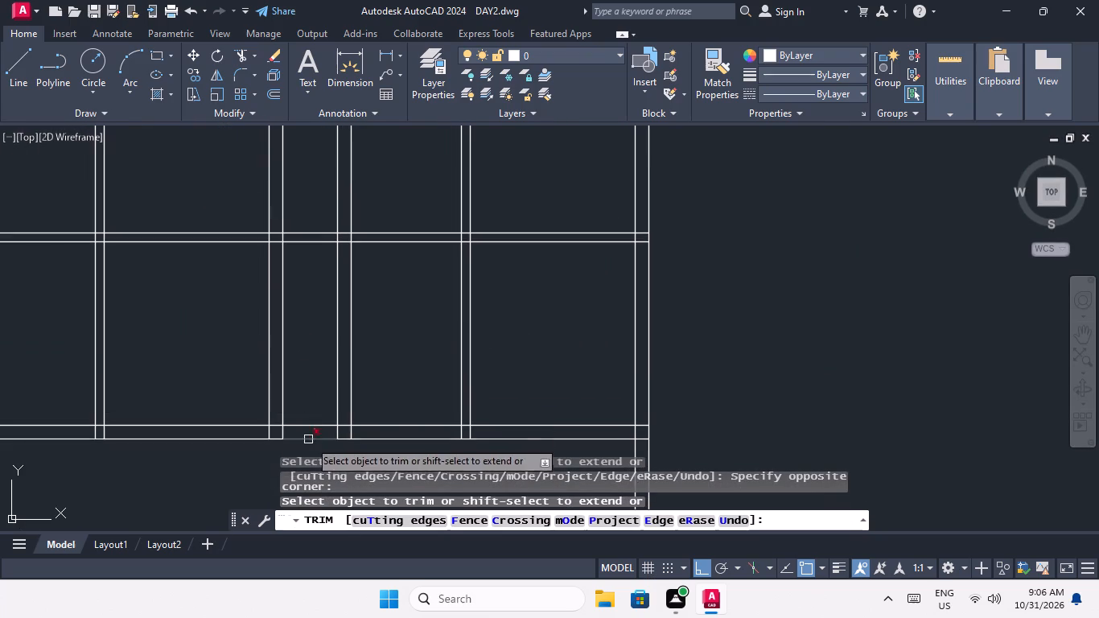
drag(315, 448, 307, 414)
click(304, 225)
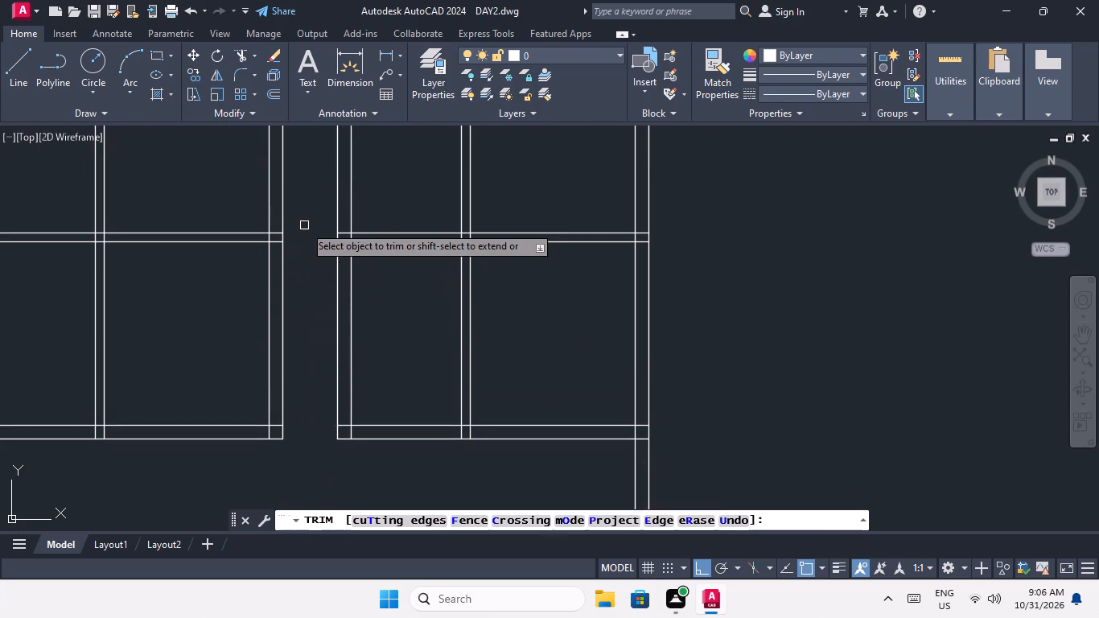
middle_drag(306, 225, 322, 360)
scroll(323, 297, down, 1)
middle_drag(323, 299, 321, 437)
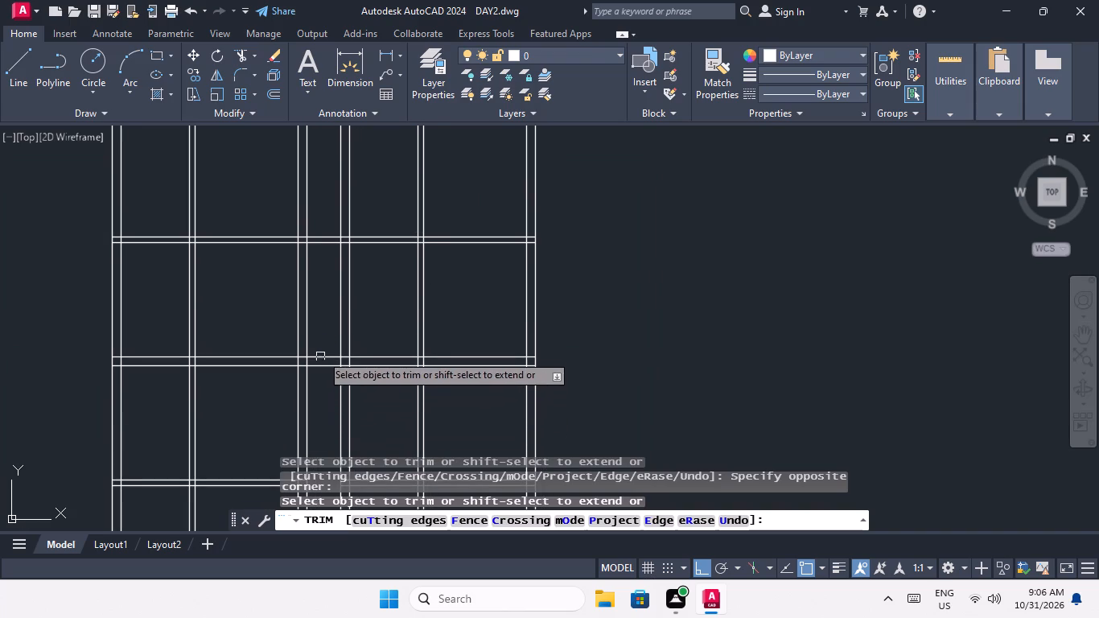
drag(326, 373, 324, 364)
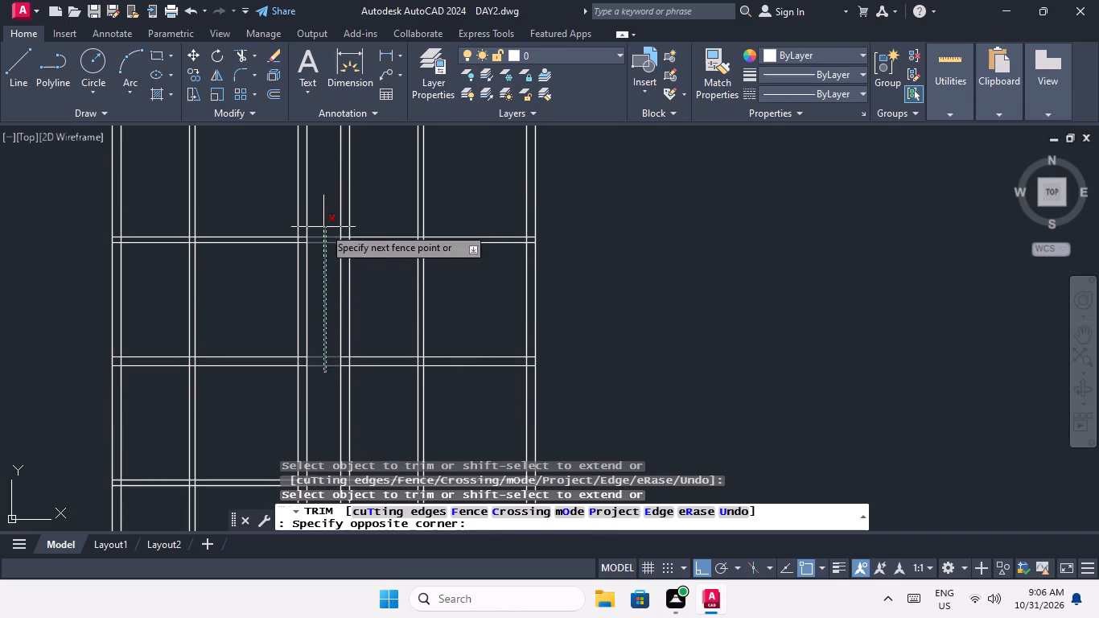
click(323, 226)
Trim the first to fourth cross partitions' lines where they cross the central corridor.
middle_drag(323, 226, 332, 375)
middle_drag(324, 240, 325, 369)
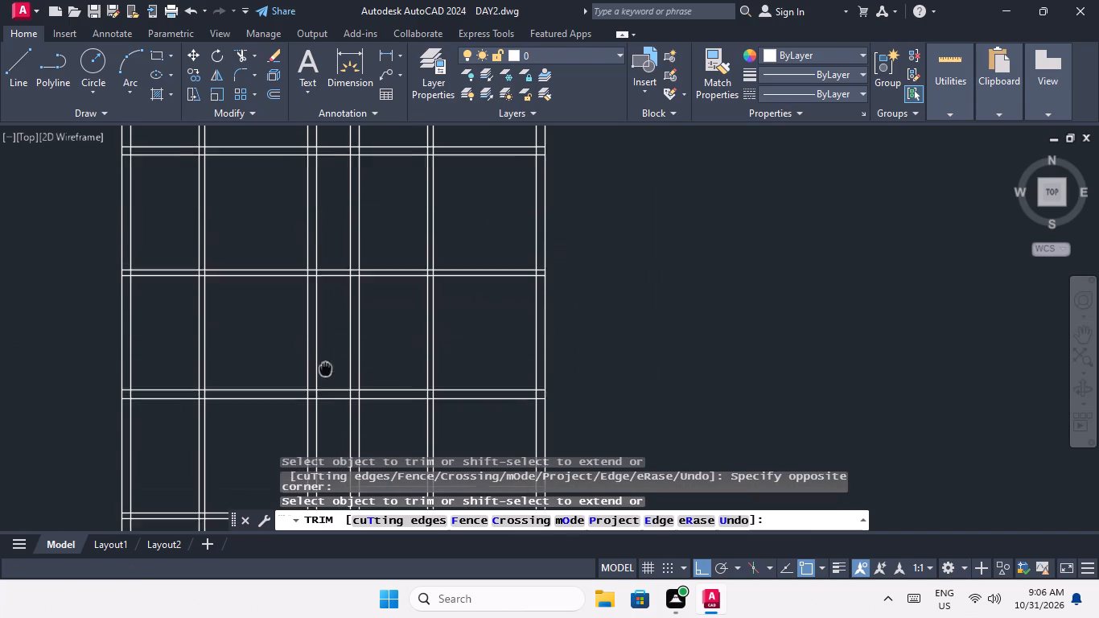
middle_drag(325, 369, 328, 390)
drag(342, 431, 337, 412)
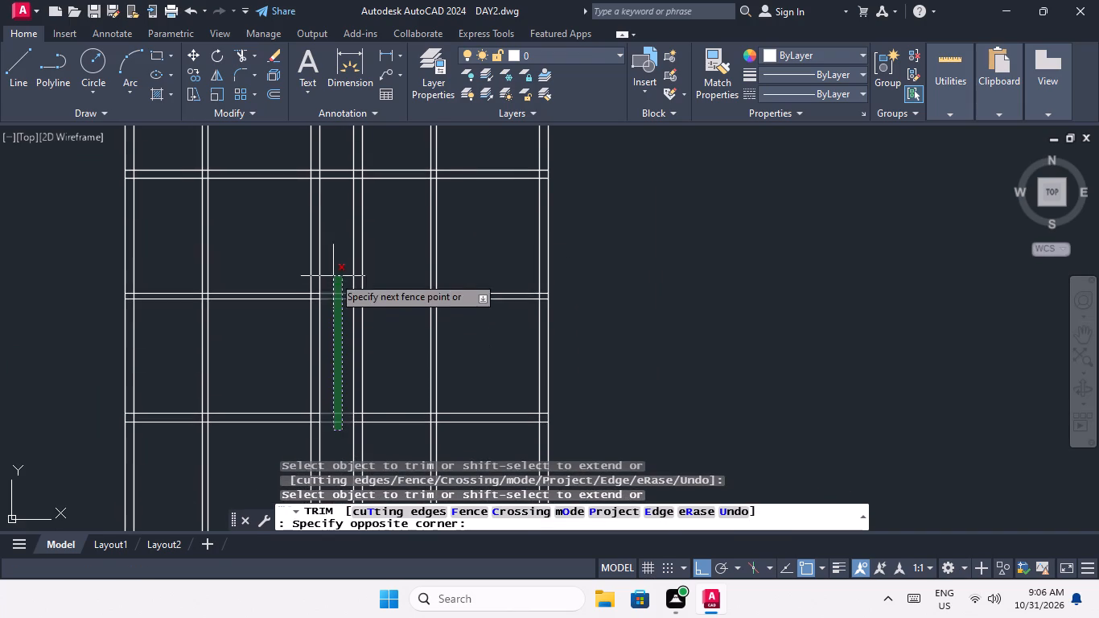
click(333, 276)
middle_drag(334, 269, 348, 478)
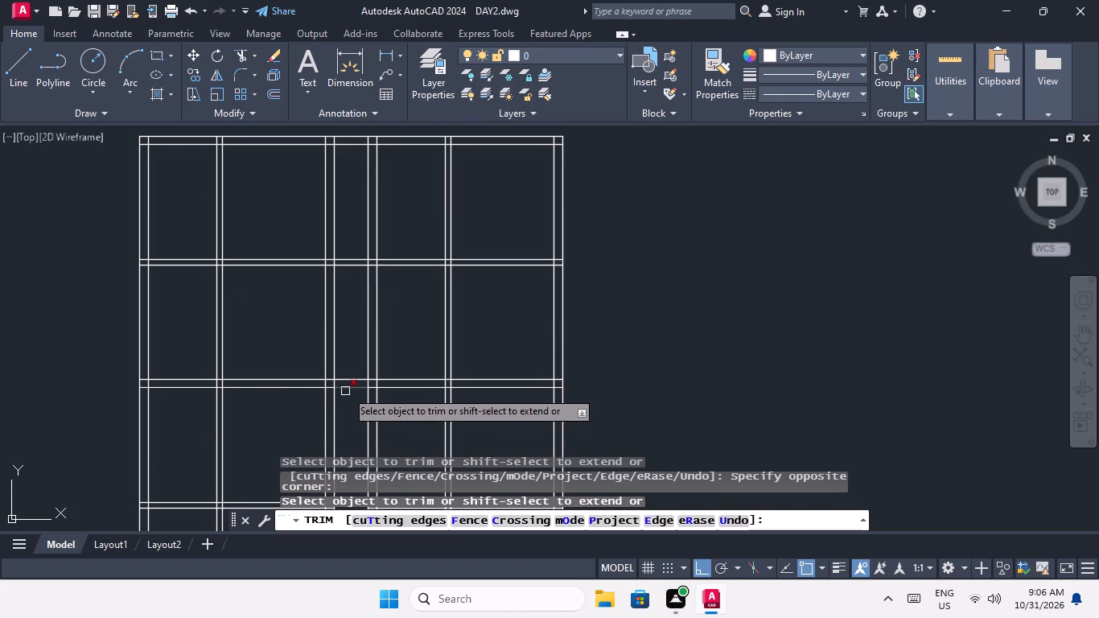
drag(357, 397, 354, 385)
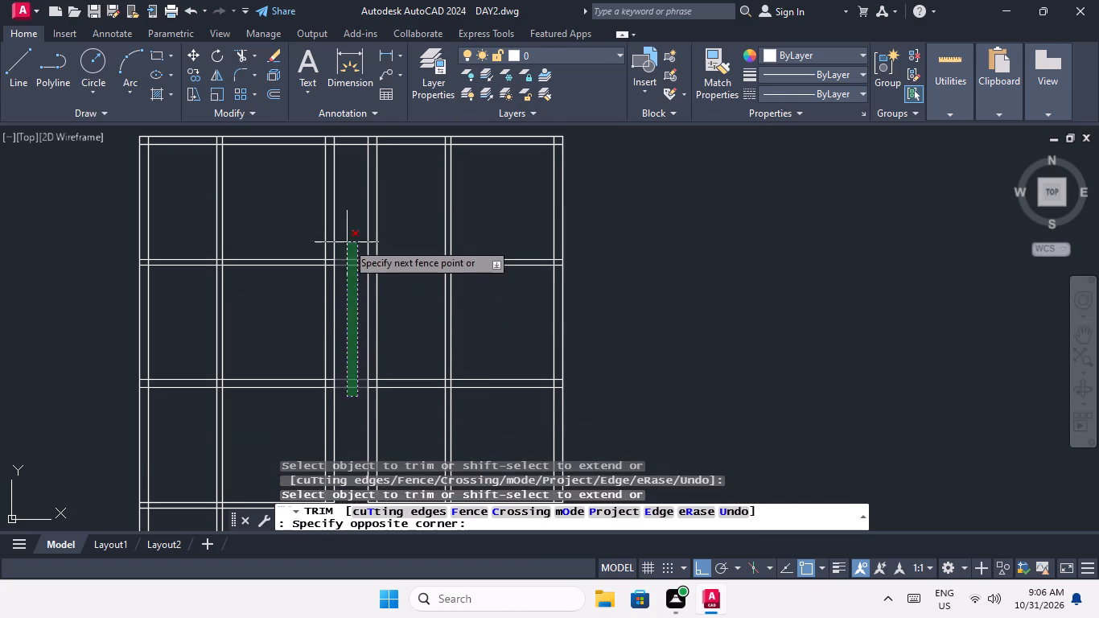
click(347, 242)
scroll(344, 251, down, 1)
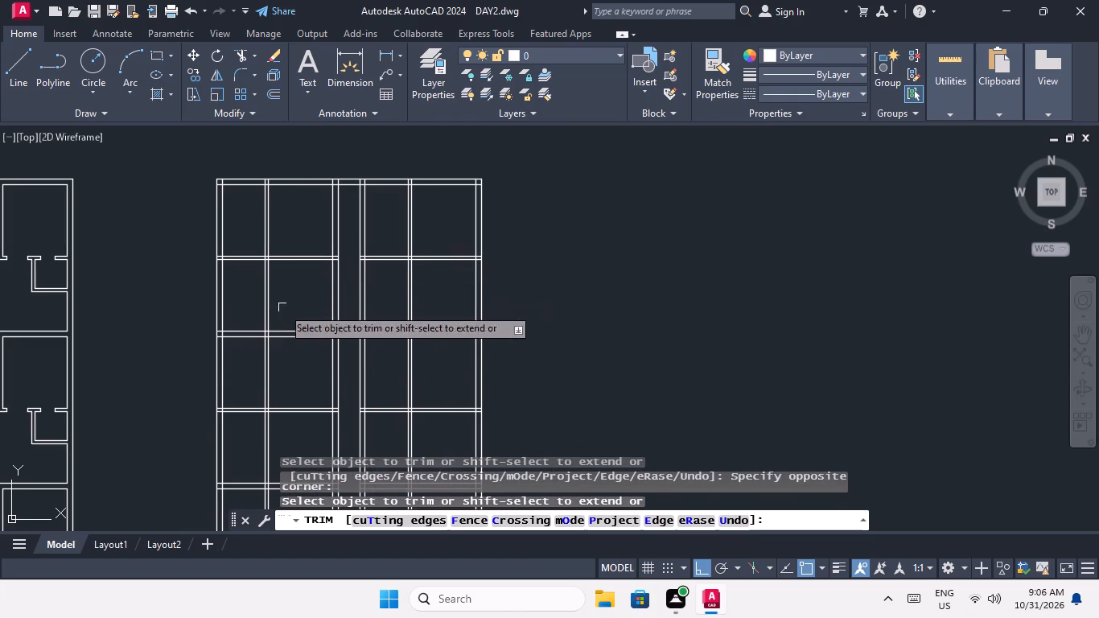
key(Escape)
key(Escape)
key(Escape)
Trim the 6" vertical partitions between the first and second cross partitions on both sides of the corridor, using all objects as cutting edges.
text(TR)
key(space)
key(space)
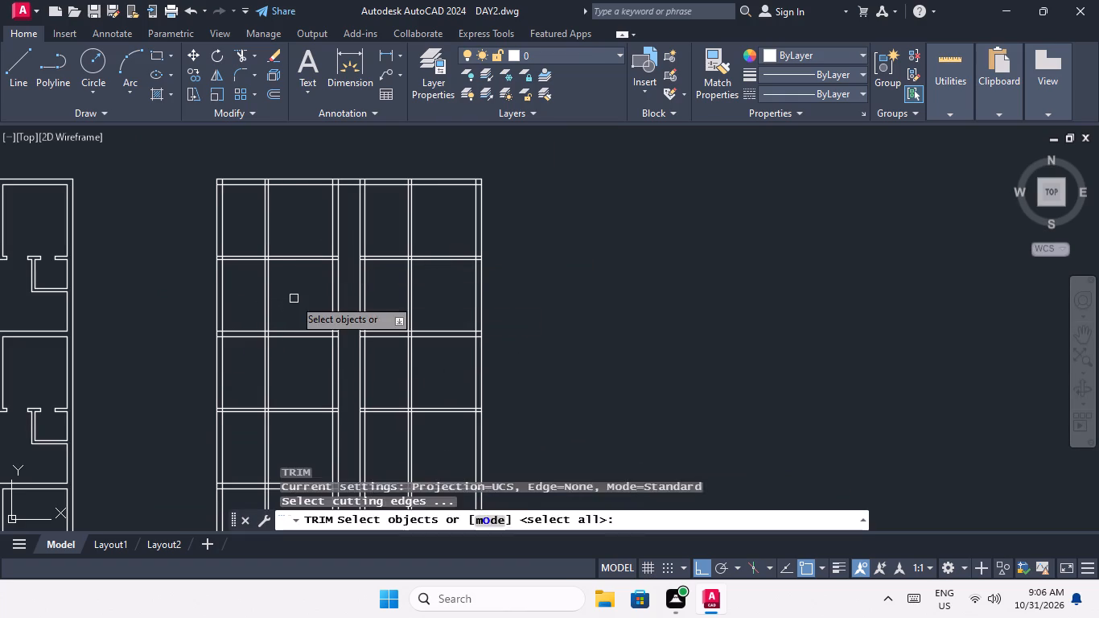
scroll(278, 286, up, 1)
drag(286, 271, 249, 305)
click(224, 319)
scroll(237, 298, down, 2)
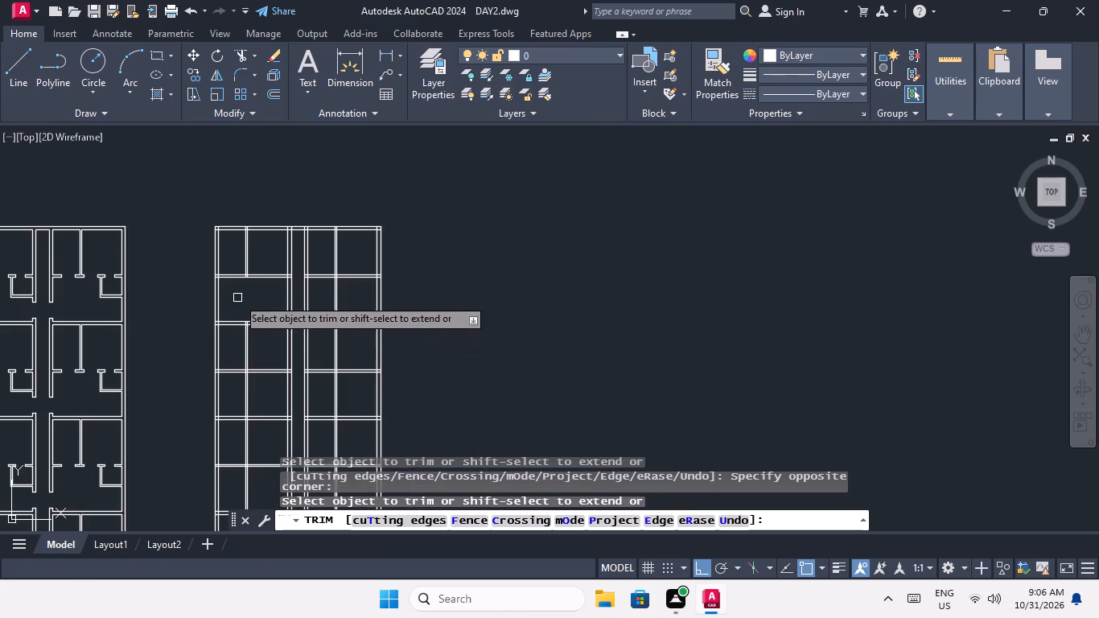
scroll(331, 299, up, 1)
drag(360, 286, 311, 305)
click(307, 307)
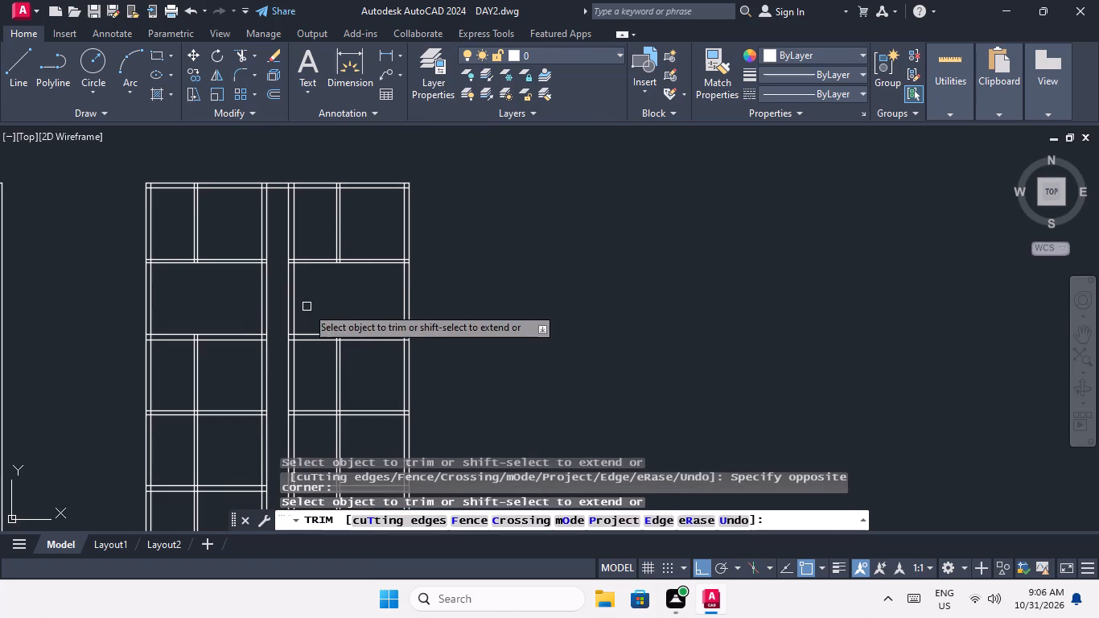
Trim the 6" vertical partitions between the third and fourth cross partitions on both sides of the corridor.
scroll(347, 291, up, 1)
middle_drag(348, 291, 385, 232)
scroll(327, 275, down, 3)
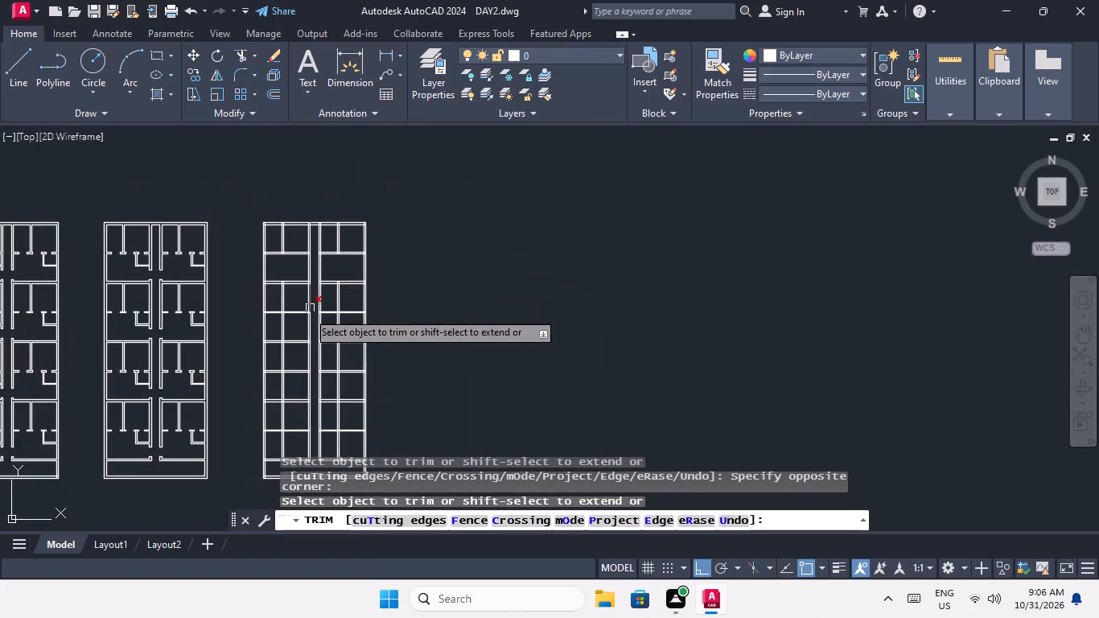
scroll(289, 333, up, 2)
click(292, 315)
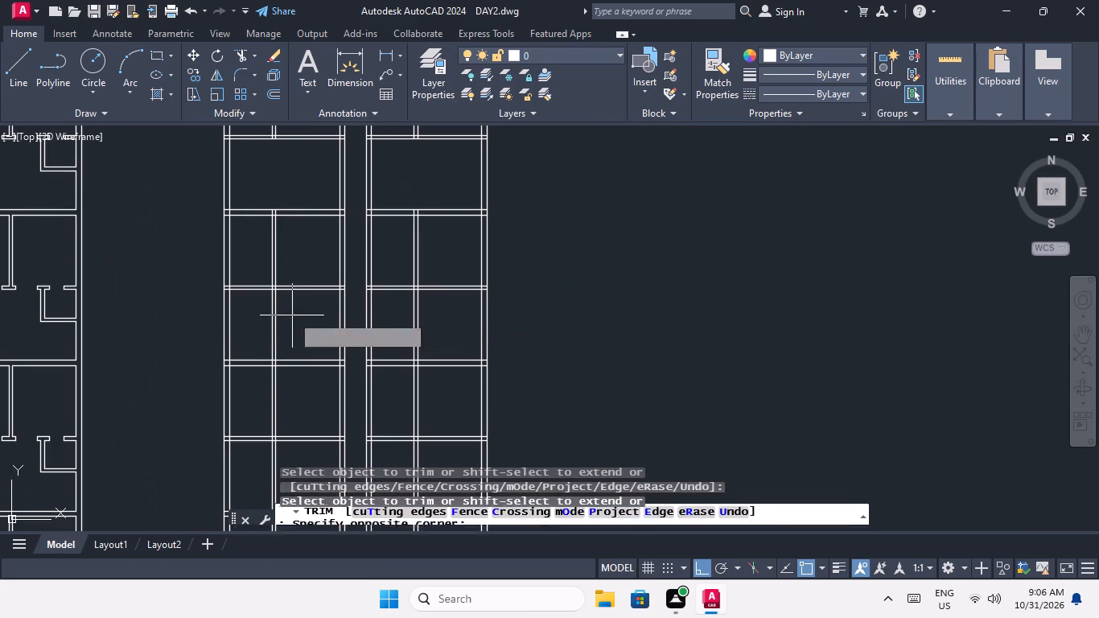
click(261, 334)
drag(436, 314, 435, 314)
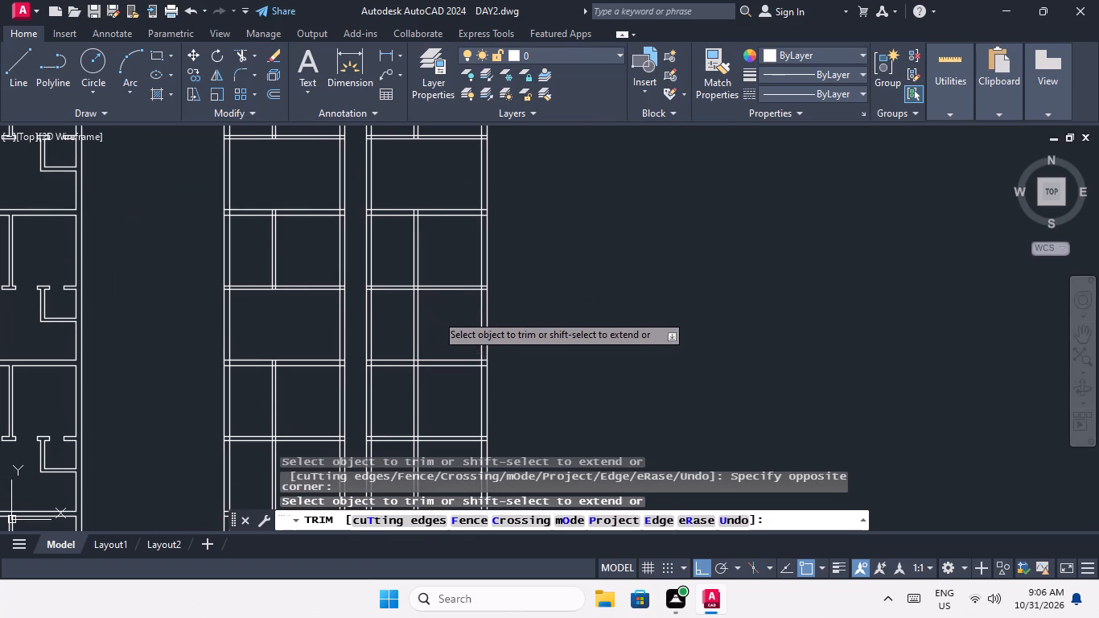
drag(435, 314, 420, 328)
click(404, 336)
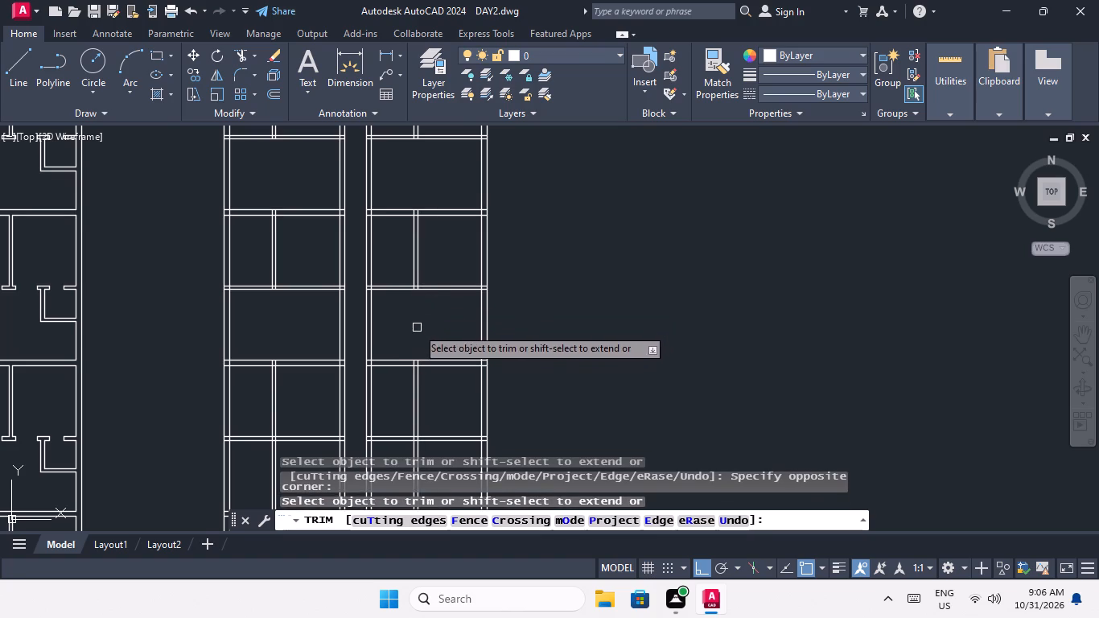
Trim the 6" vertical partitions between the fifth and sixth cross partitions on both sides of the corridor.
middle_drag(421, 319, 470, 208)
scroll(340, 357, up, 1)
drag(340, 356, 315, 371)
click(300, 384)
drag(557, 346, 541, 367)
click(514, 373)
Trim the 6" vertical partitions between the seventh and eighth cross partitions on both sides and finish trimming.
scroll(518, 350, down, 3)
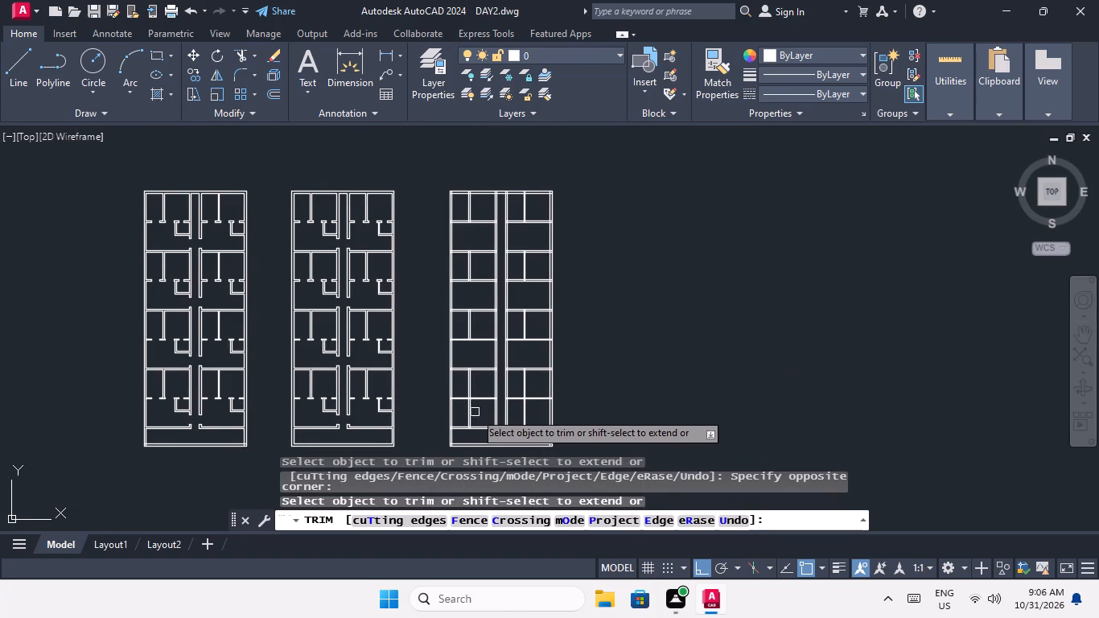
middle_drag(472, 410, 469, 352)
scroll(469, 354, up, 3)
drag(471, 344, 406, 388)
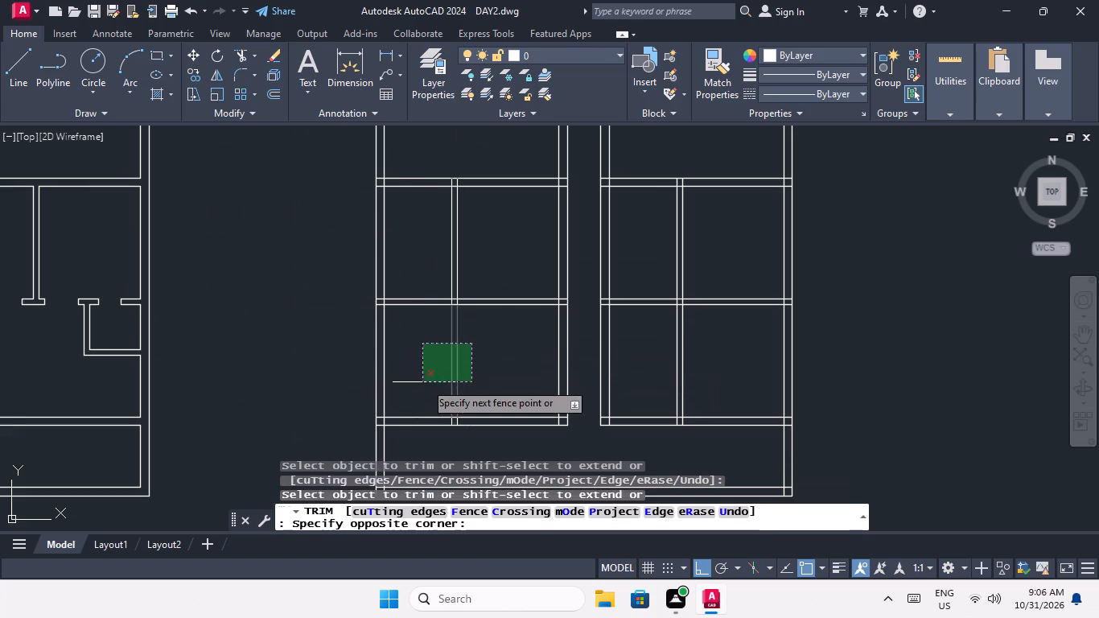
click(432, 381)
drag(697, 343, 678, 386)
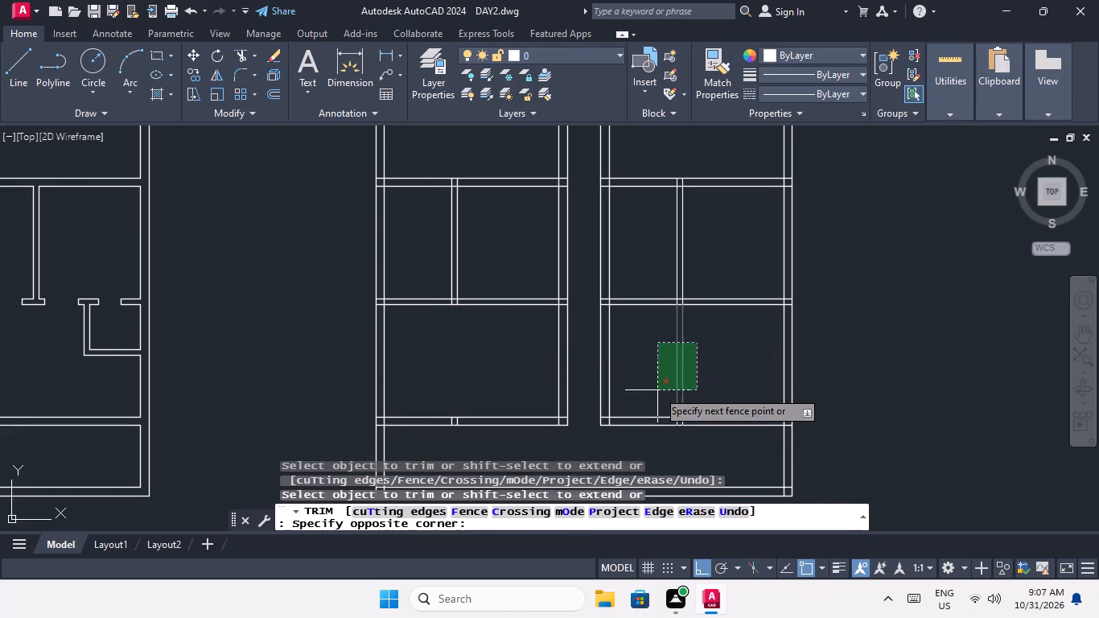
click(657, 390)
key(Escape)
key(Escape)
Erase the leftover vertical partition stubs inside the eighth cross partition on both sides of the corridor.
scroll(689, 439, up, 3)
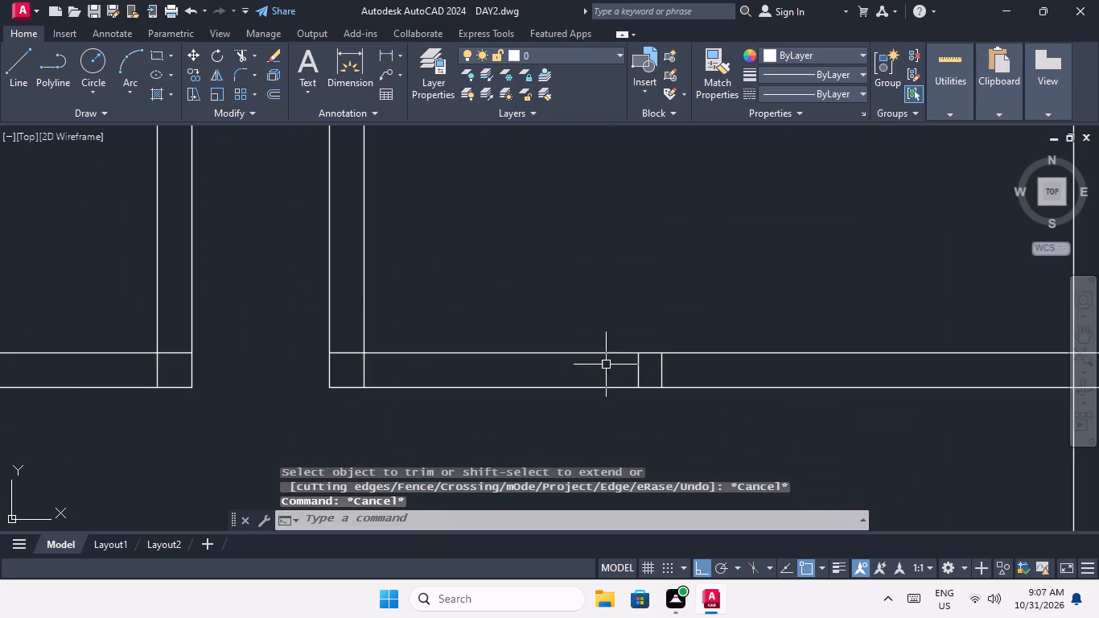
scroll(637, 385, up, 4)
drag(874, 301, 737, 350)
drag(602, 377, 609, 373)
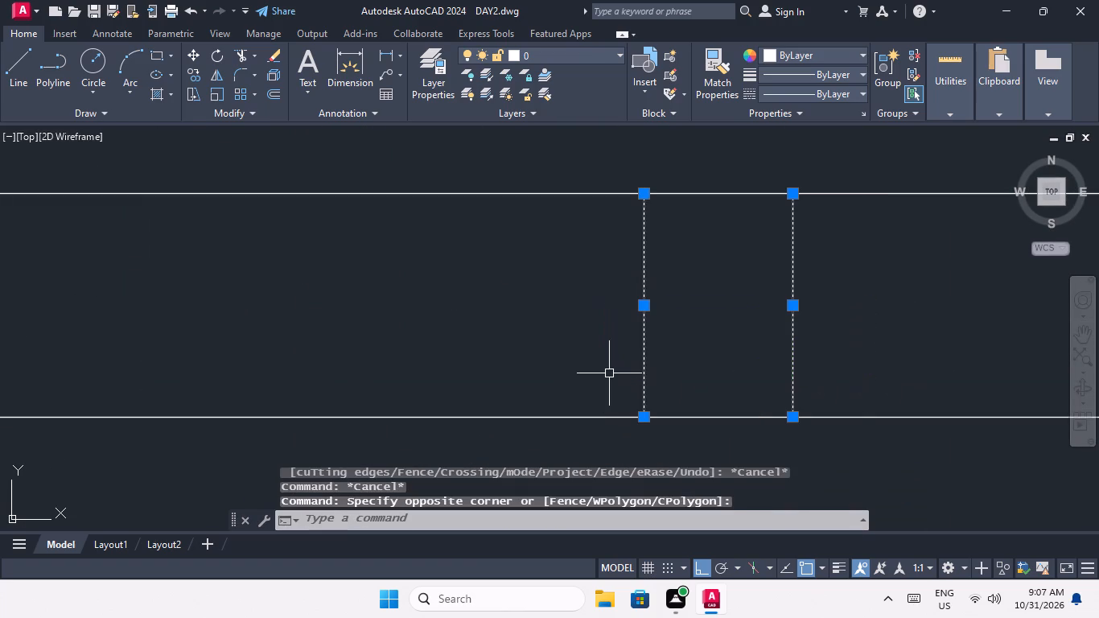
key(Delete)
scroll(678, 343, down, 6)
middle_drag(578, 404, 608, 398)
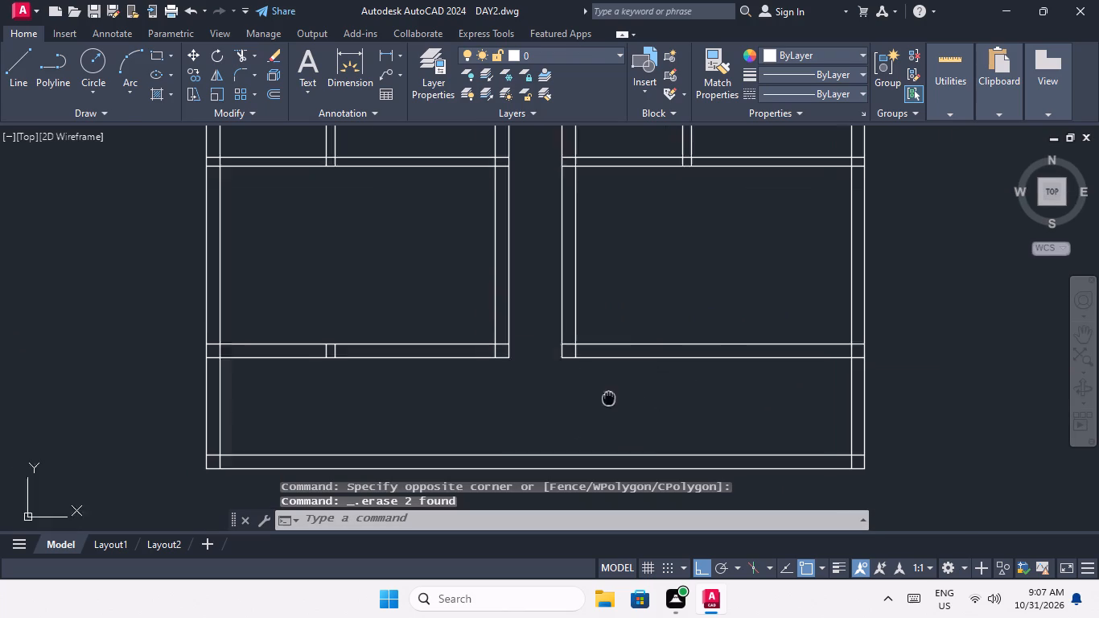
middle_drag(608, 398, 888, 338)
scroll(627, 298, up, 5)
middle_drag(624, 299, 644, 428)
drag(698, 315, 631, 358)
click(522, 375)
key(Delete)
scroll(598, 448, down, 5)
middle_drag(700, 396, 347, 417)
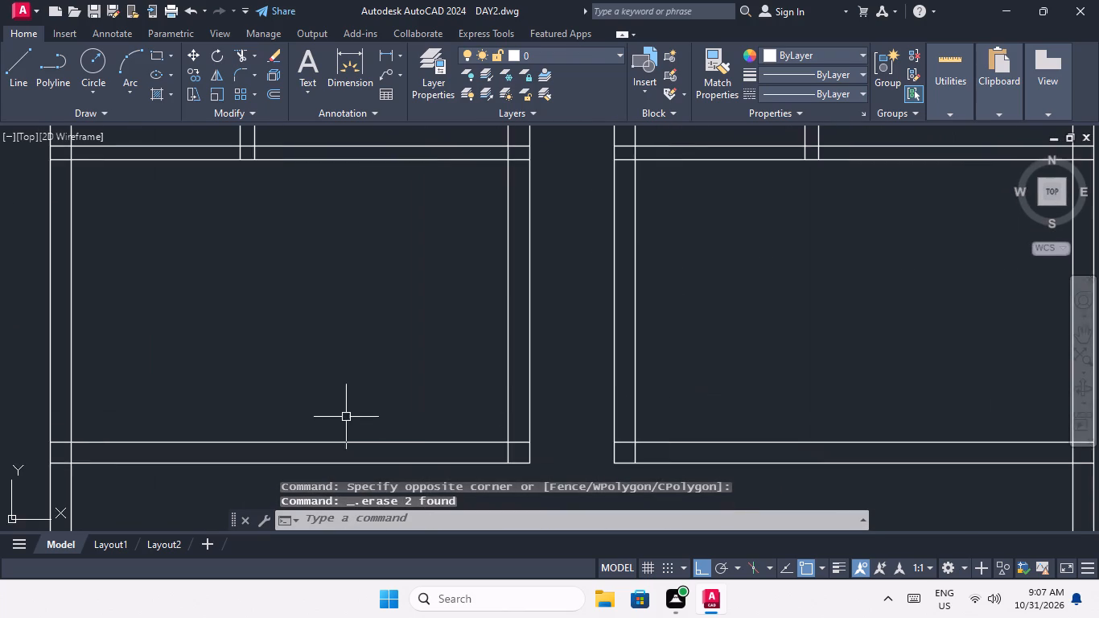
scroll(382, 390, down, 2)
middle_drag(382, 390, 376, 424)
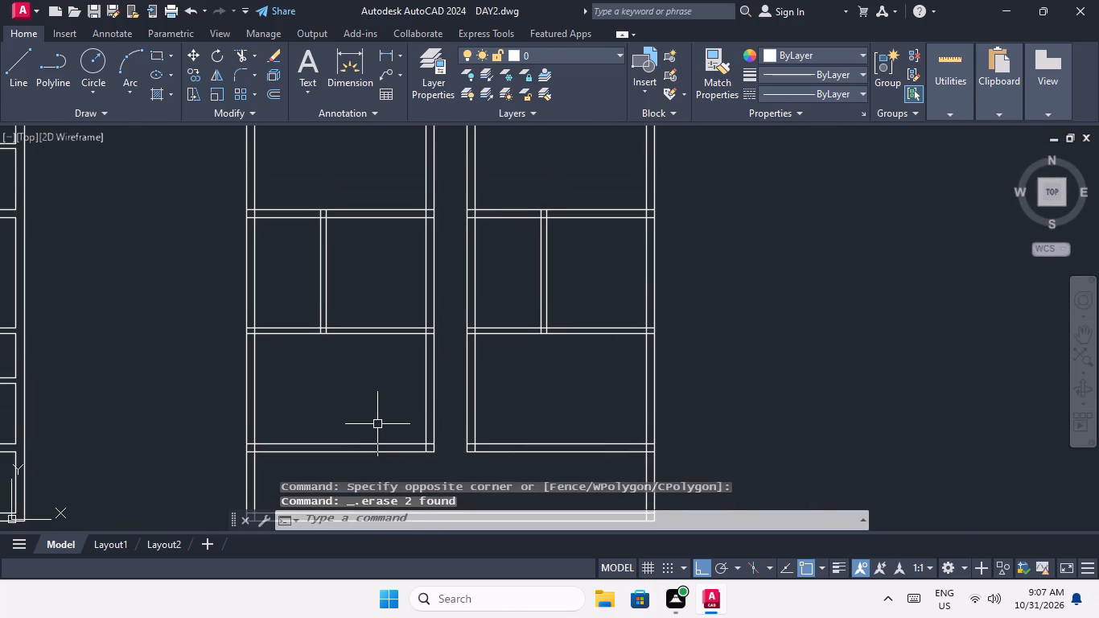
key(Escape)
key(Escape)
Offset the left corridor wall's room-side line and the right outer wall's inner line 4'6" leftward into the rooms of the third plan.
scroll(420, 395, down, 3)
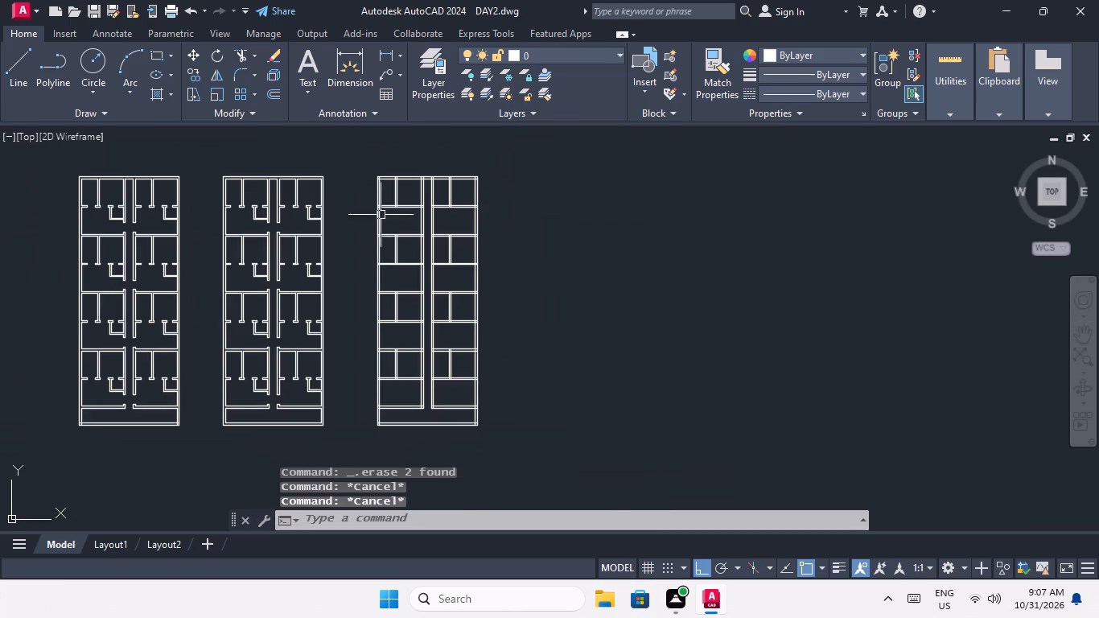
scroll(384, 205, up, 2)
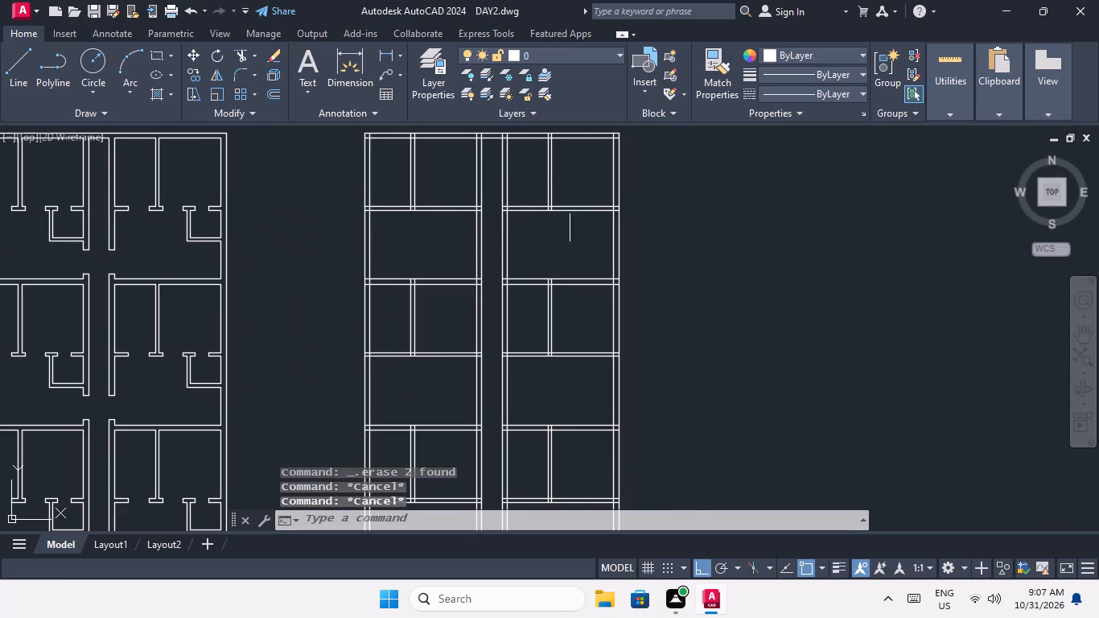
scroll(494, 196, up, 1)
middle_drag(496, 211, 503, 314)
key(Escape)
key(Escape)
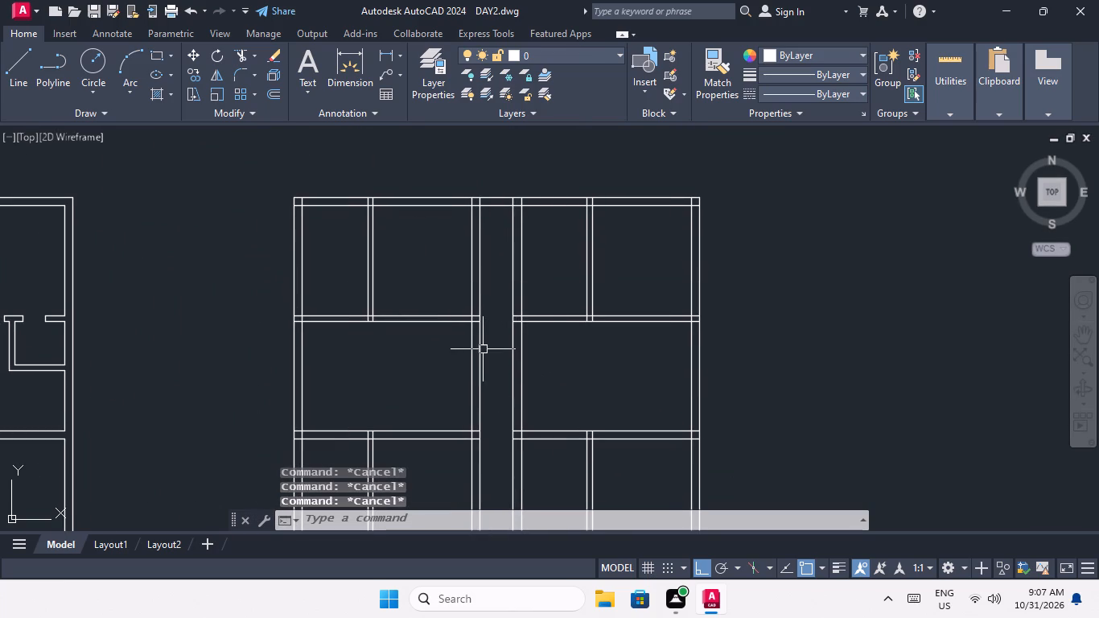
key(Escape)
key(Escape)
key(Escape)
key(Escape)
key(o)
key(Return)
text(4'6")
key(Return)
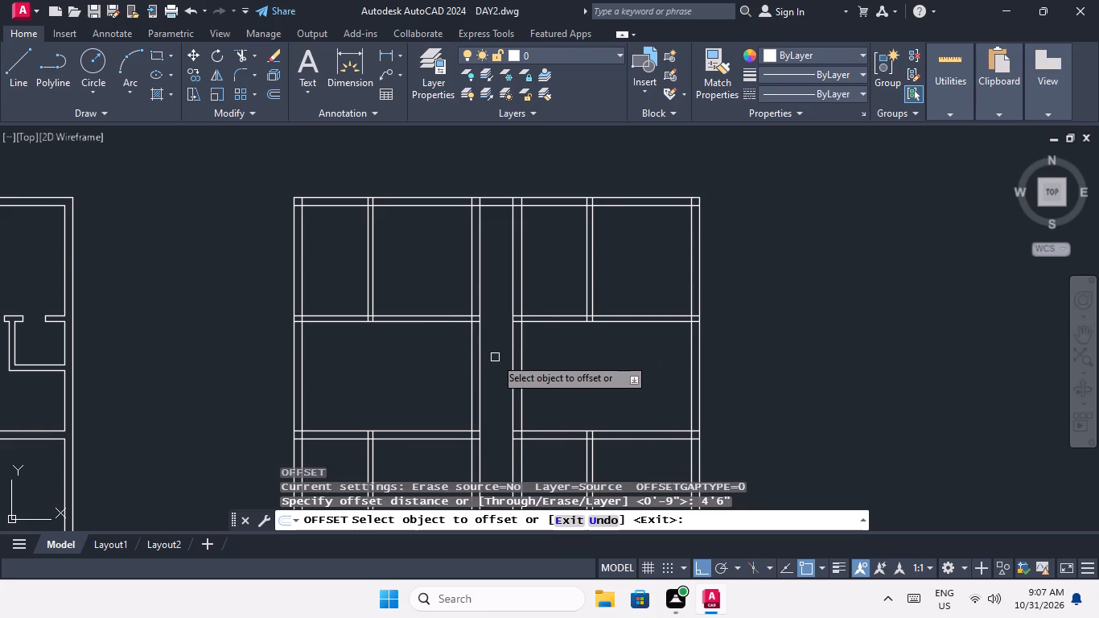
scroll(468, 331, up, 2)
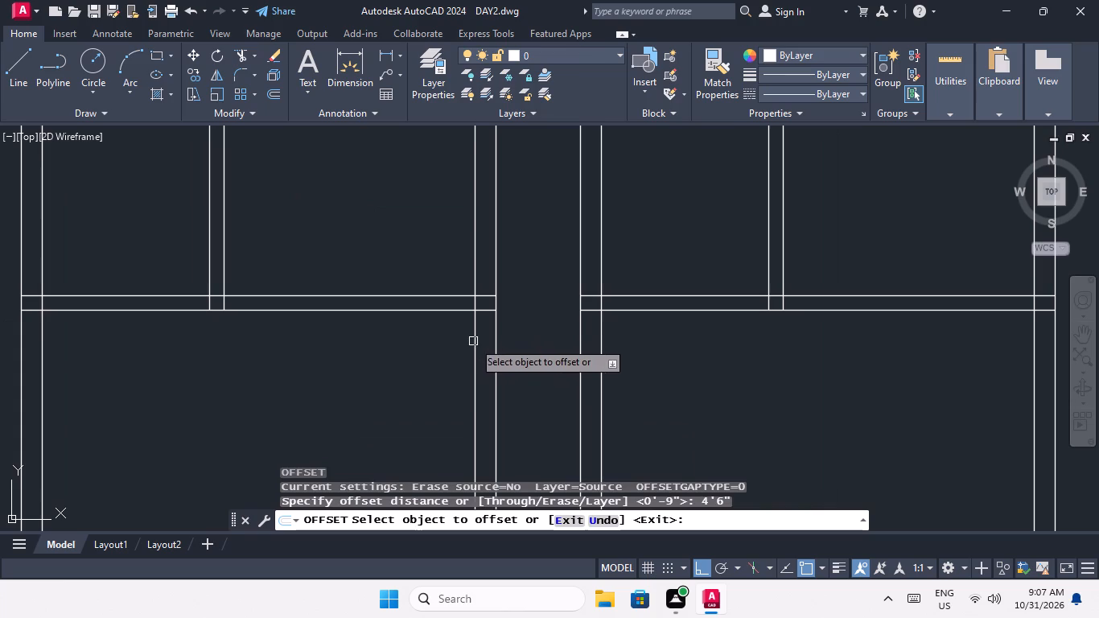
click(475, 342)
click(395, 380)
scroll(402, 336, down, 3)
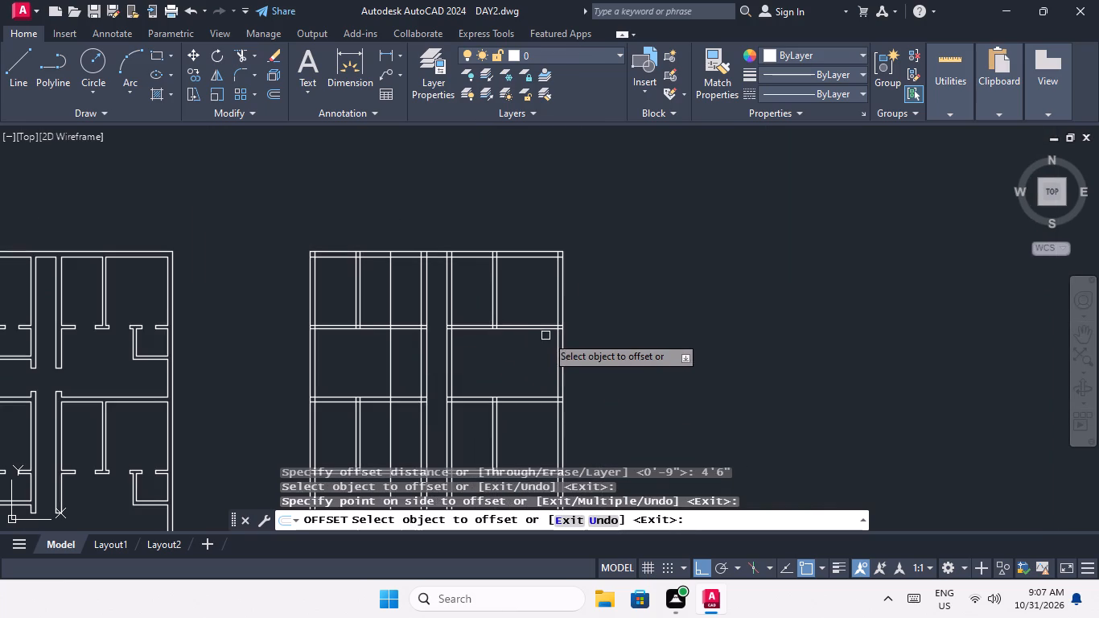
scroll(550, 334, up, 2)
drag(573, 342, 564, 349)
click(539, 359)
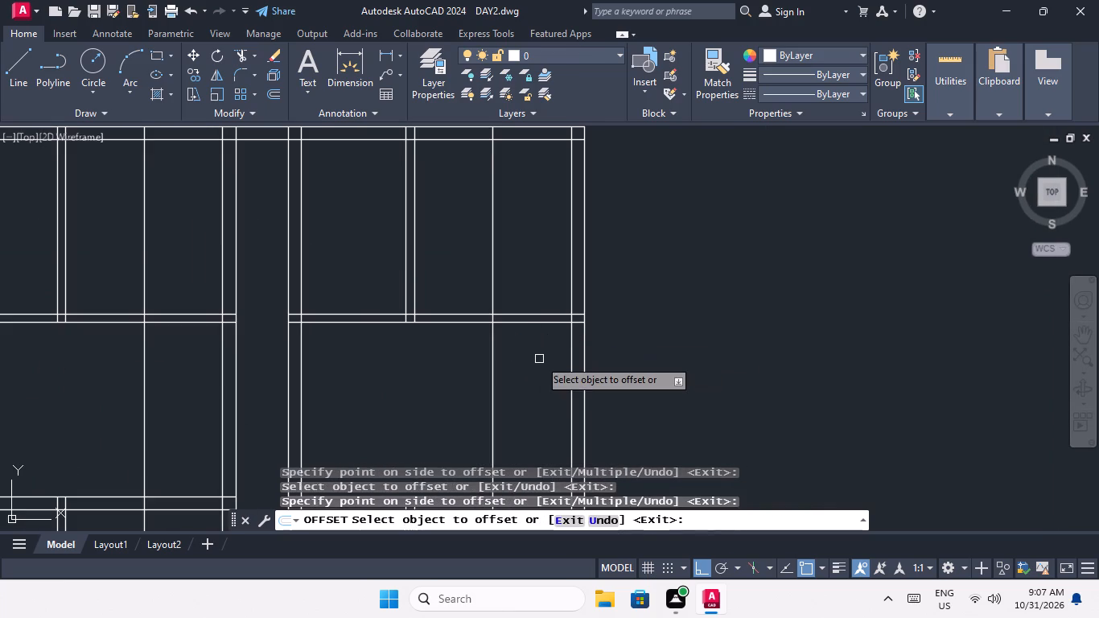
Offset the lower line of the first cross partition 4'6" downward on both sides of the corridor.
scroll(538, 359, down, 2)
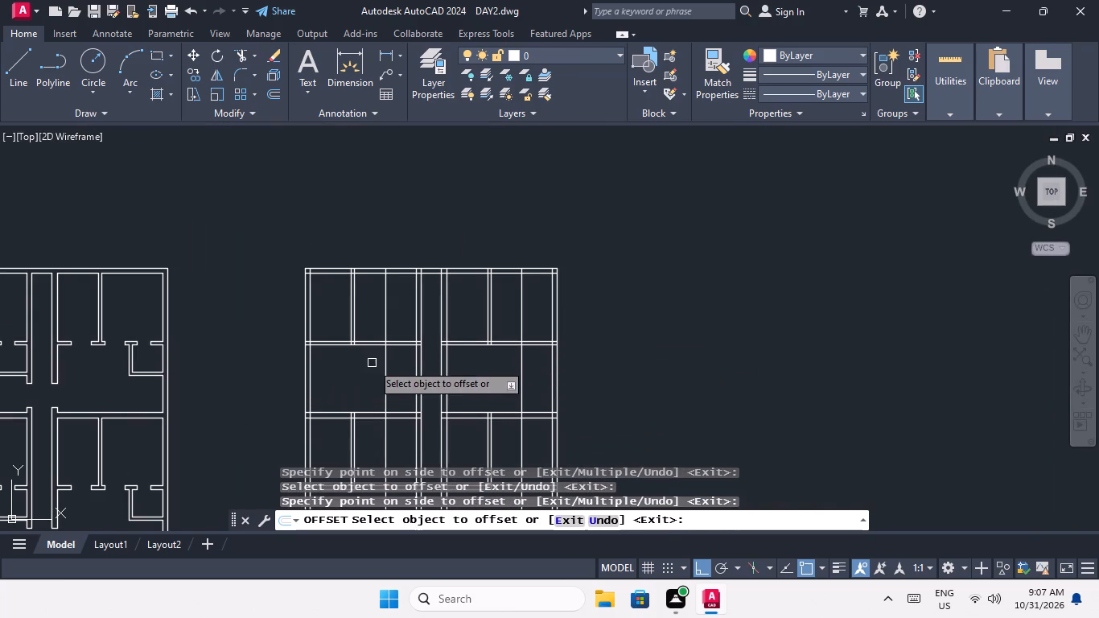
scroll(374, 356, up, 2)
drag(353, 335, 362, 353)
click(362, 354)
scroll(362, 351, down, 2)
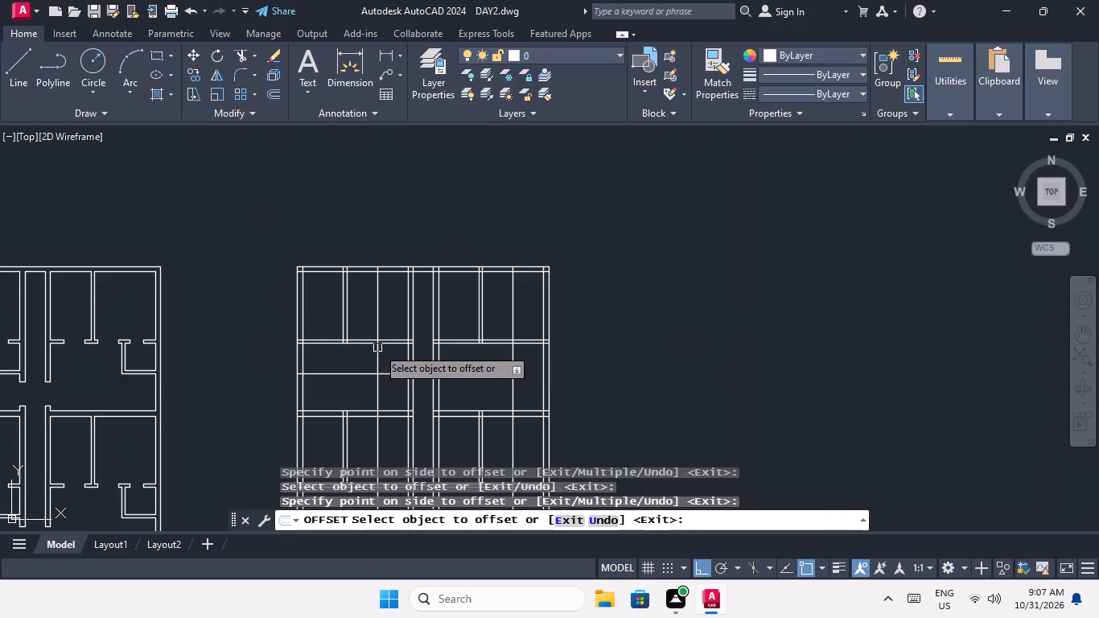
scroll(476, 342, up, 3)
drag(422, 354, 422, 368)
click(419, 400)
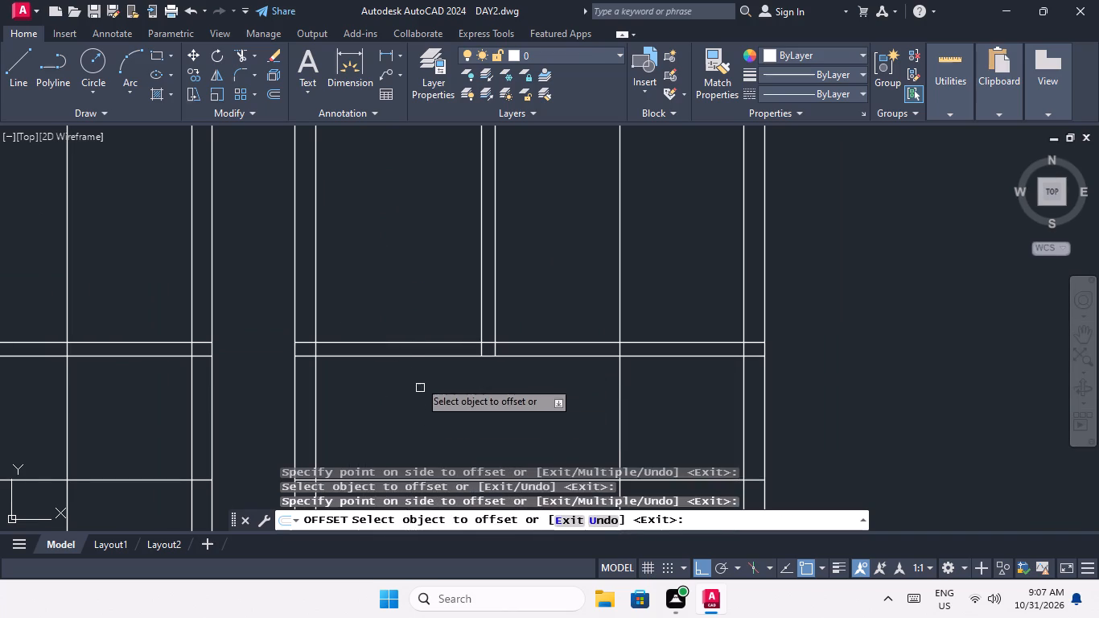
Offset the lower line of the third cross partition 4'6" downward on both sides of the corridor.
scroll(415, 353, down, 3)
middle_drag(428, 377, 504, 262)
scroll(377, 329, up, 3)
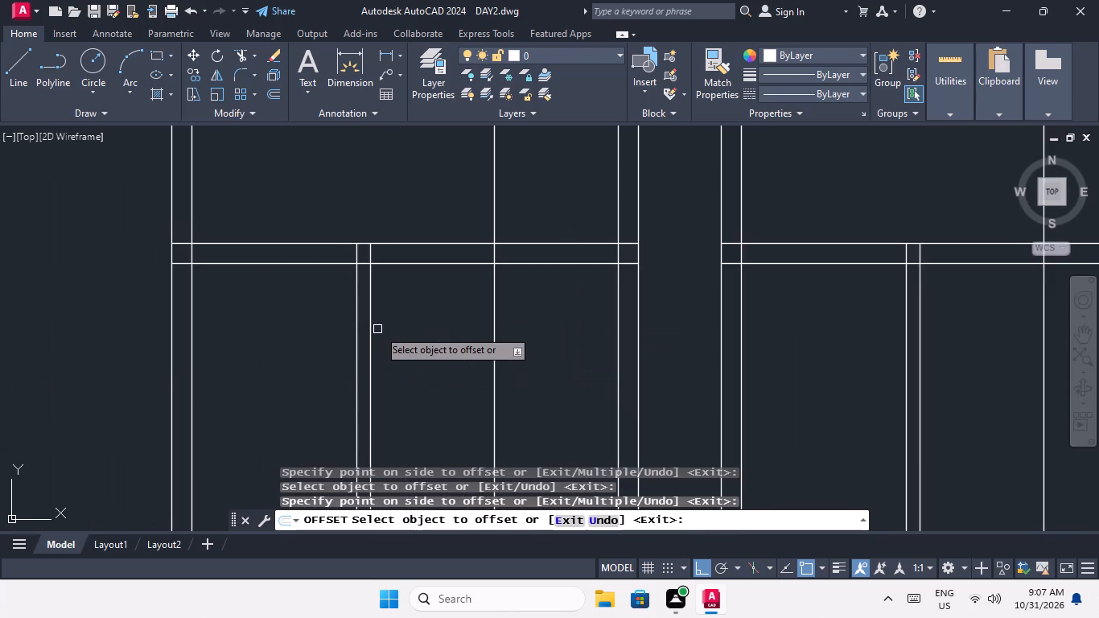
scroll(390, 315, down, 4)
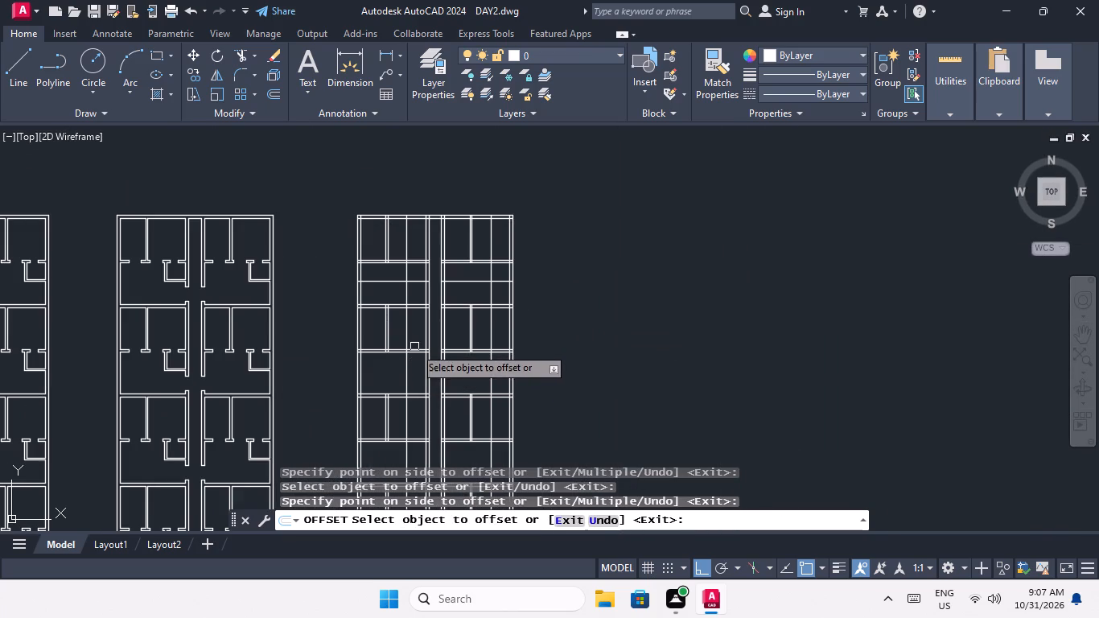
scroll(391, 373, up, 4)
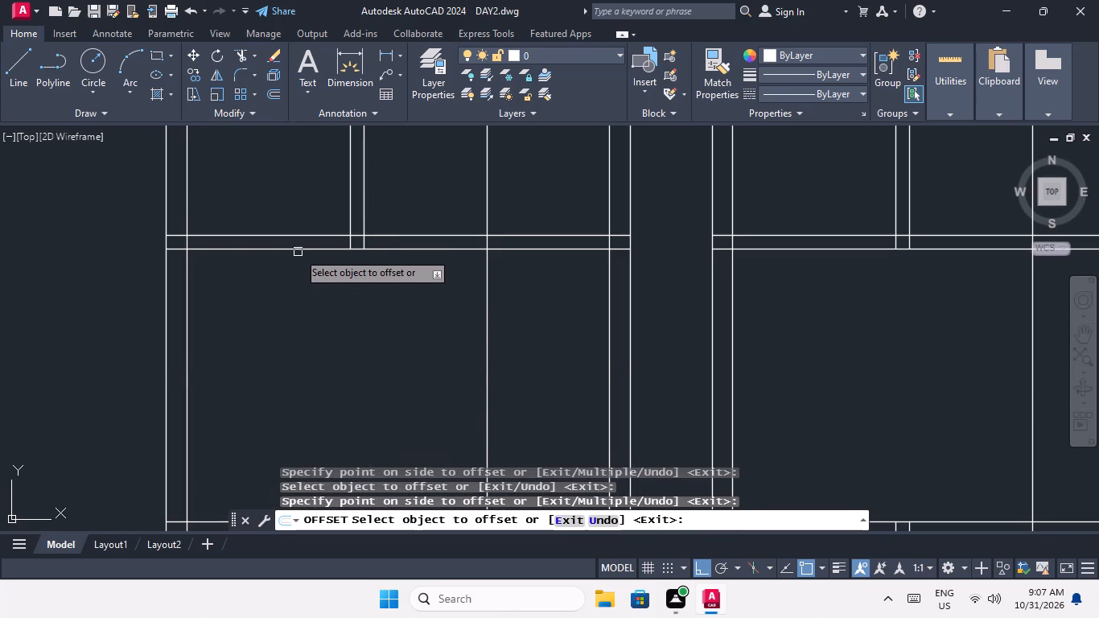
drag(298, 252, 298, 267)
click(298, 278)
scroll(298, 278, down, 3)
scroll(455, 274, up, 2)
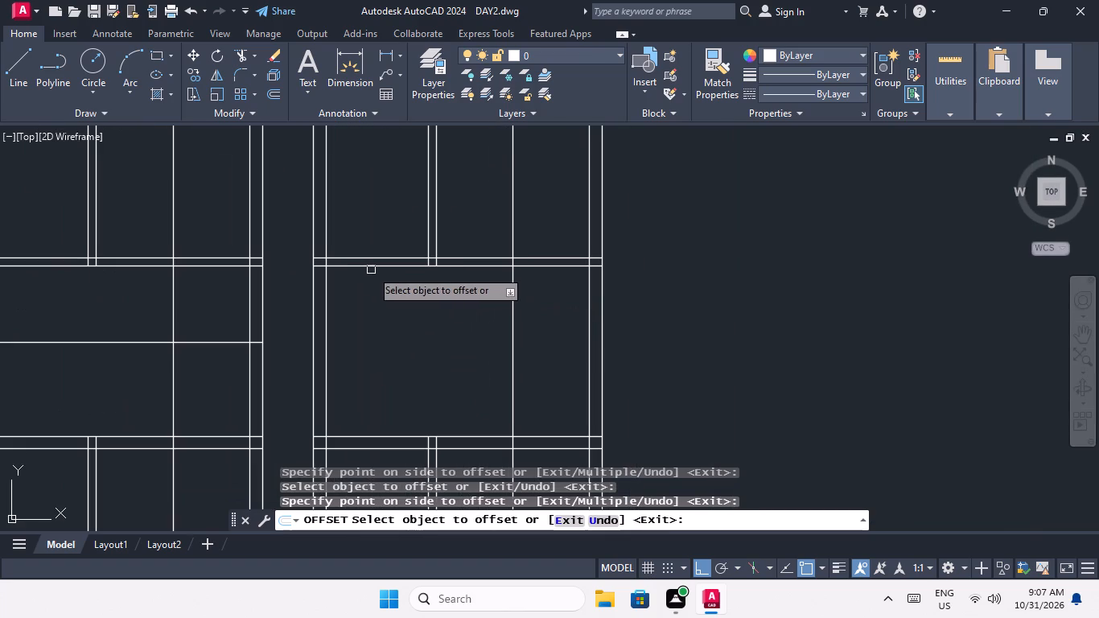
click(372, 268)
click(389, 344)
Offset the lower line of the fifth cross partition 4'6" downward on both sides of the corridor.
scroll(388, 323, down, 3)
middle_drag(360, 380, 395, 302)
scroll(348, 336, up, 4)
click(311, 250)
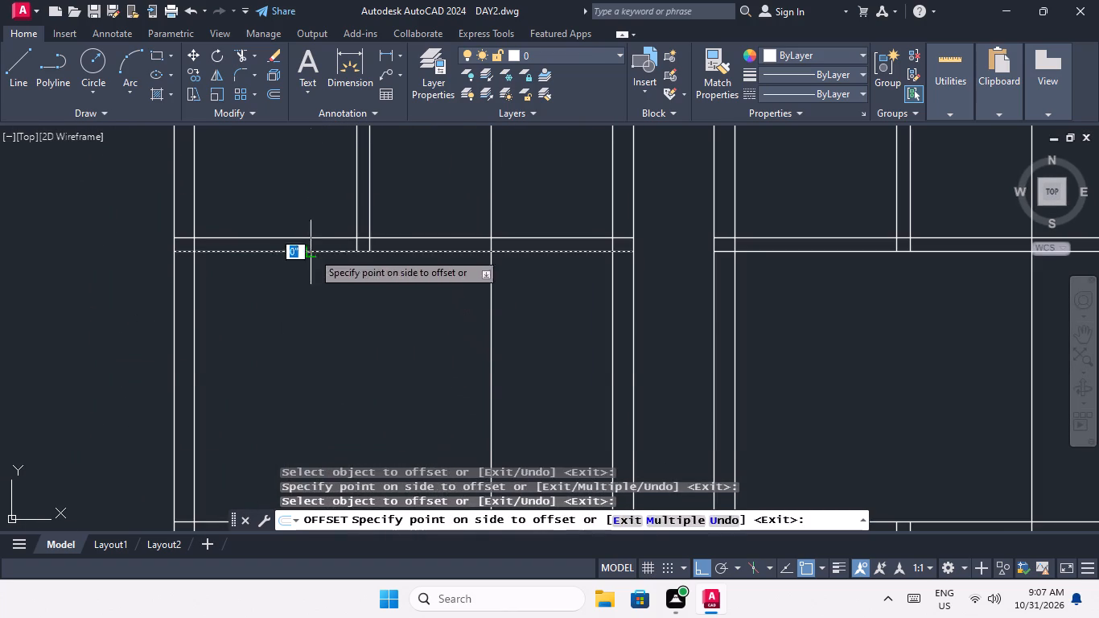
click(339, 299)
scroll(341, 299, down, 3)
scroll(481, 292, up, 2)
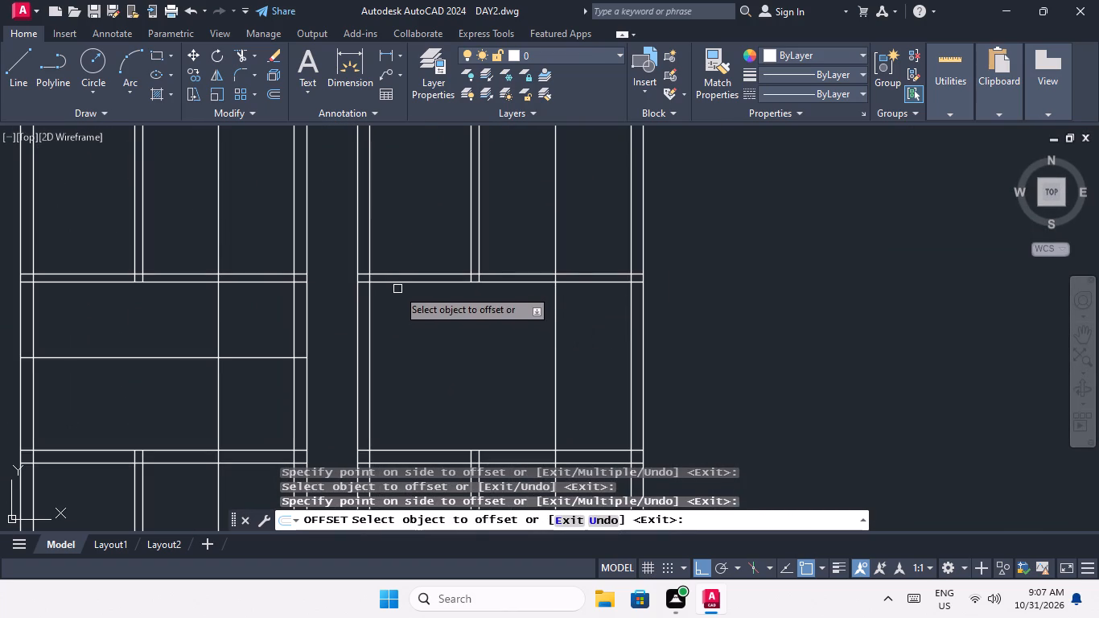
click(400, 286)
click(407, 307)
Offset the lower line of the seventh cross partition 4'6" downward on both sides of the corridor.
scroll(409, 307, down, 4)
middle_drag(415, 336, 448, 270)
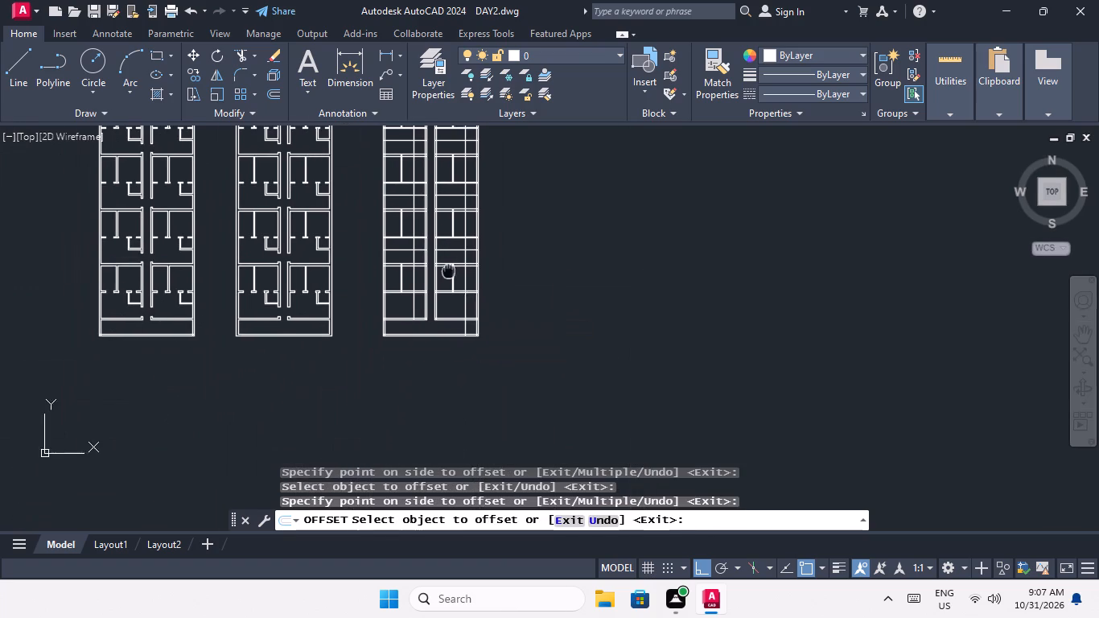
middle_drag(448, 270, 448, 269)
scroll(407, 303, up, 4)
middle_drag(407, 303, 411, 311)
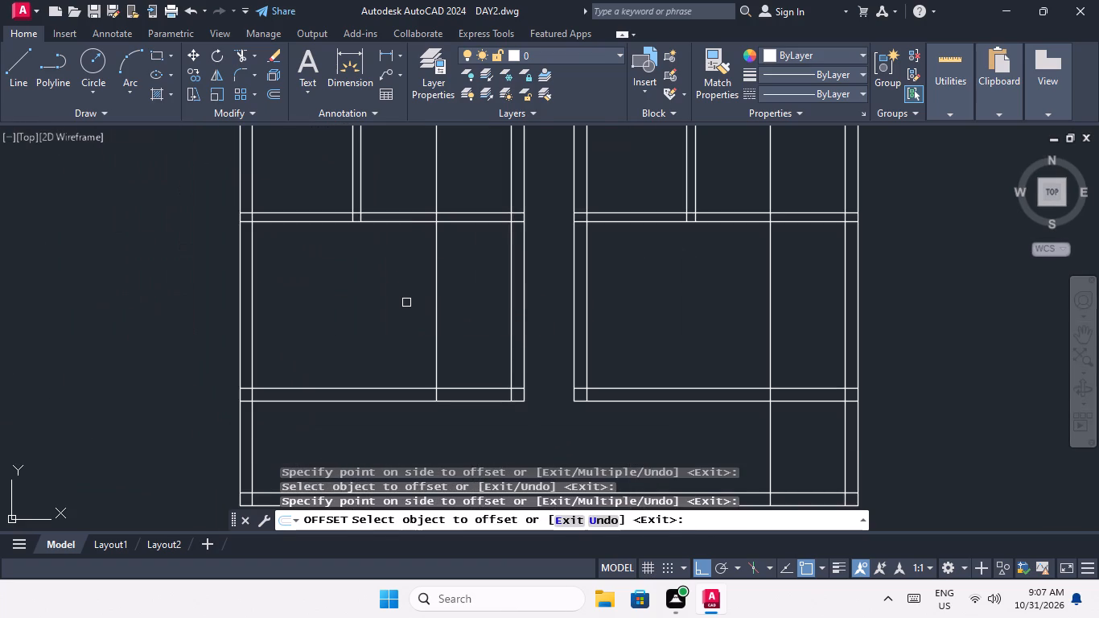
middle_drag(411, 311, 428, 387)
scroll(426, 378, down, 2)
scroll(402, 356, up, 2)
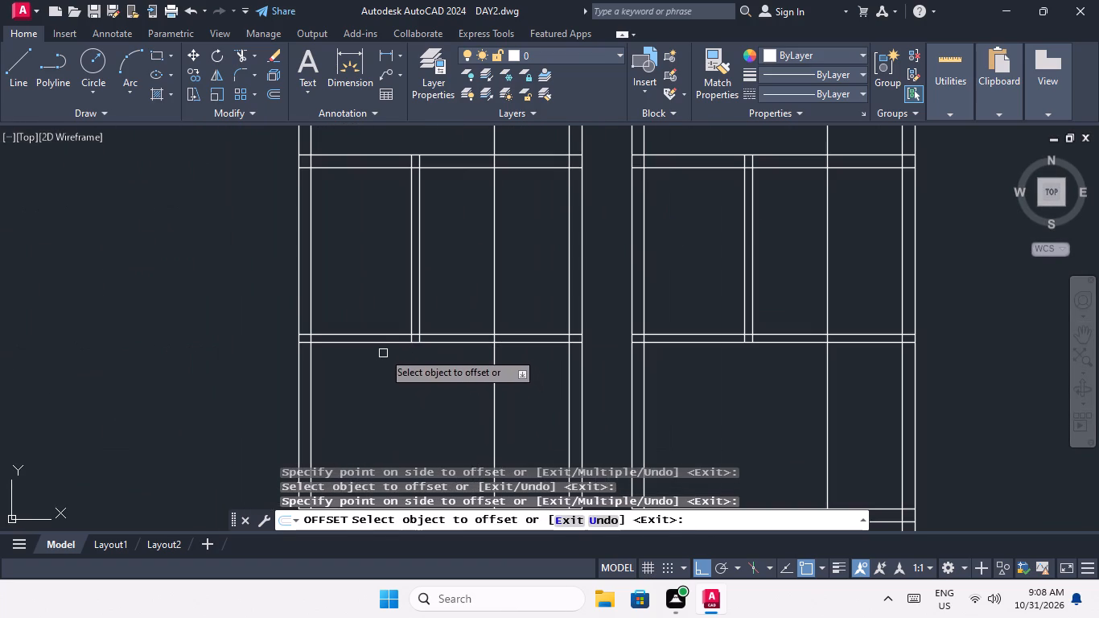
click(381, 343)
click(381, 367)
scroll(385, 364, down, 4)
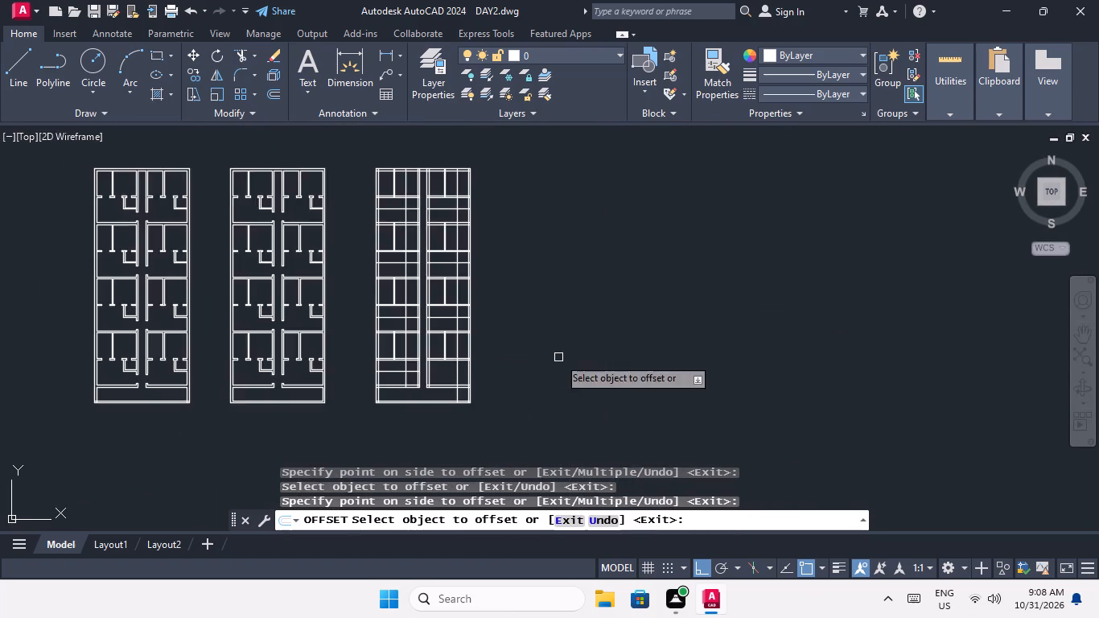
scroll(443, 352, up, 6)
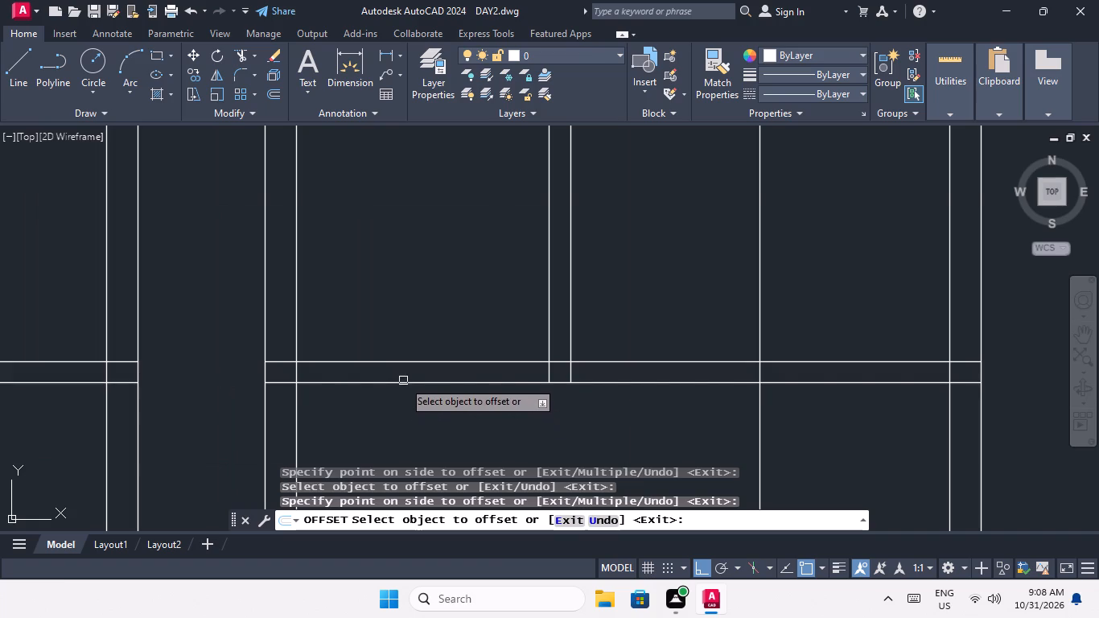
click(403, 381)
click(408, 398)
scroll(410, 345, down, 3)
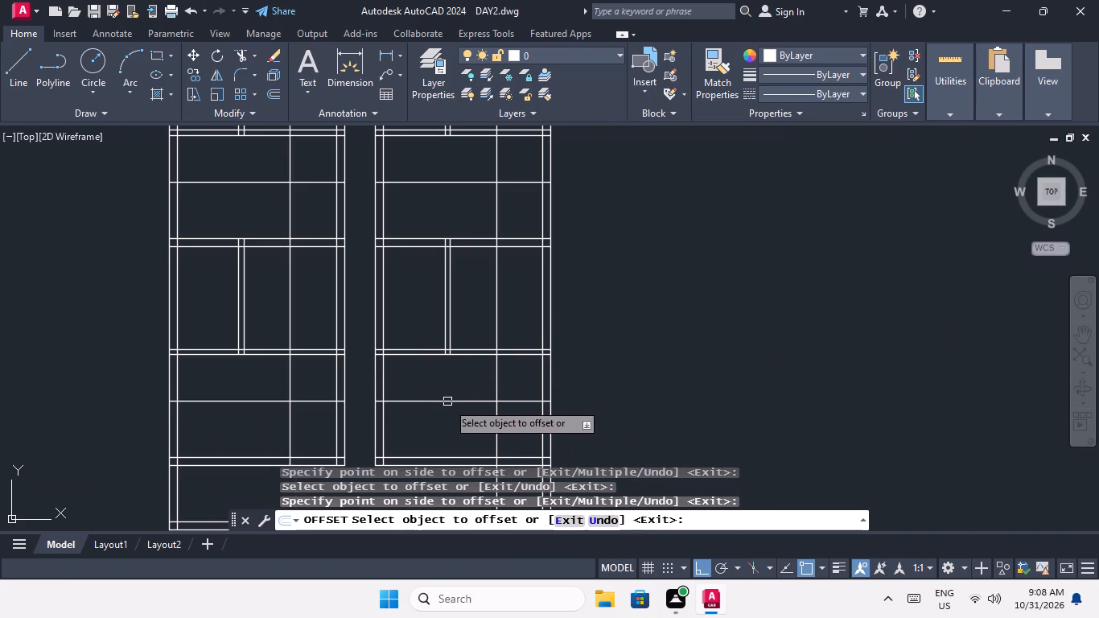
key(Escape)
key(Escape)
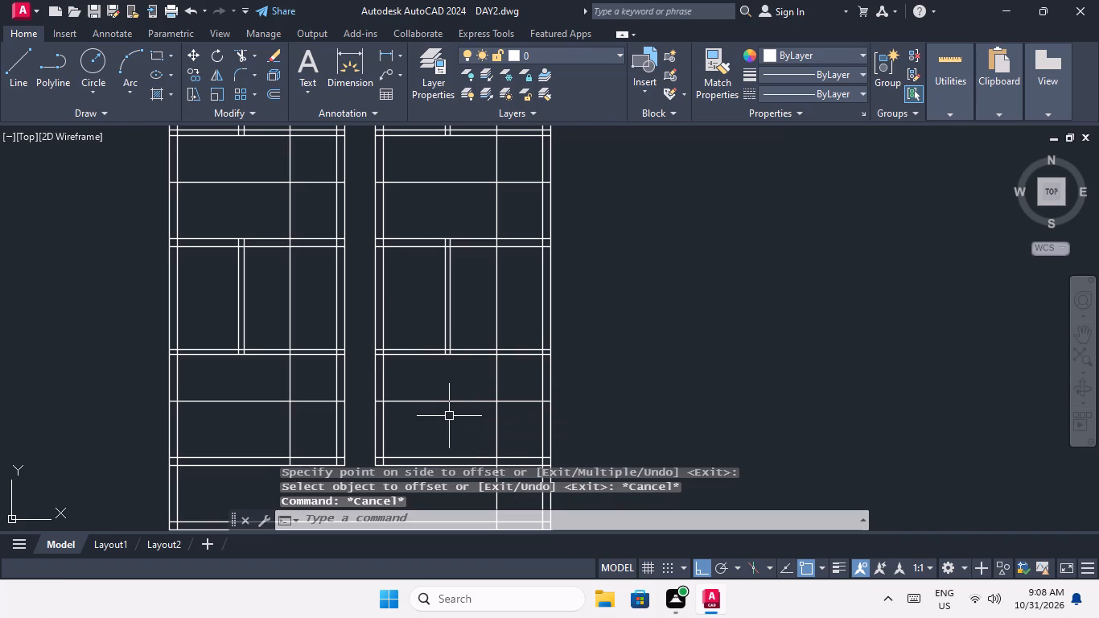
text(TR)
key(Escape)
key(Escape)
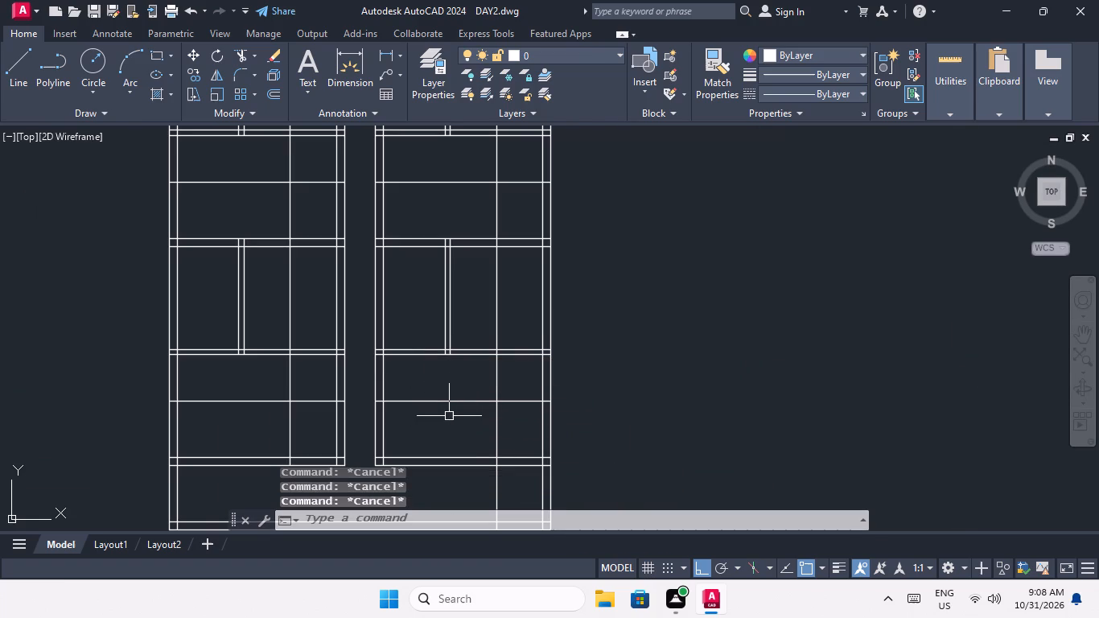
Offset the long vertical small-room line on each side of the corridor 6" leftward to give it wall thickness.
key(o)
key(Return)
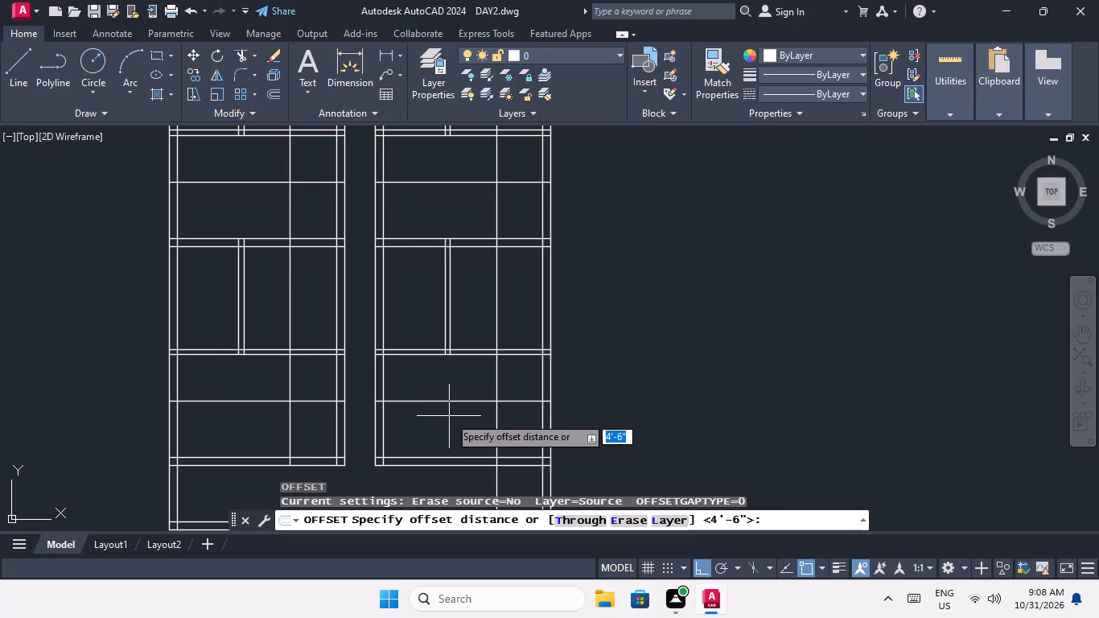
text(6")
key(Return)
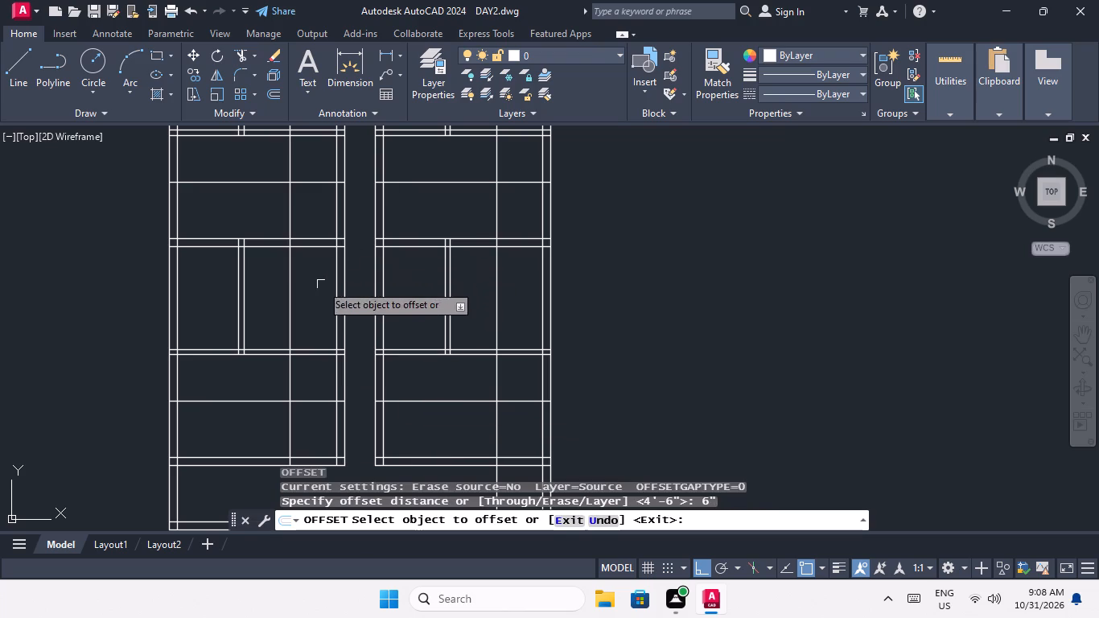
click(290, 310)
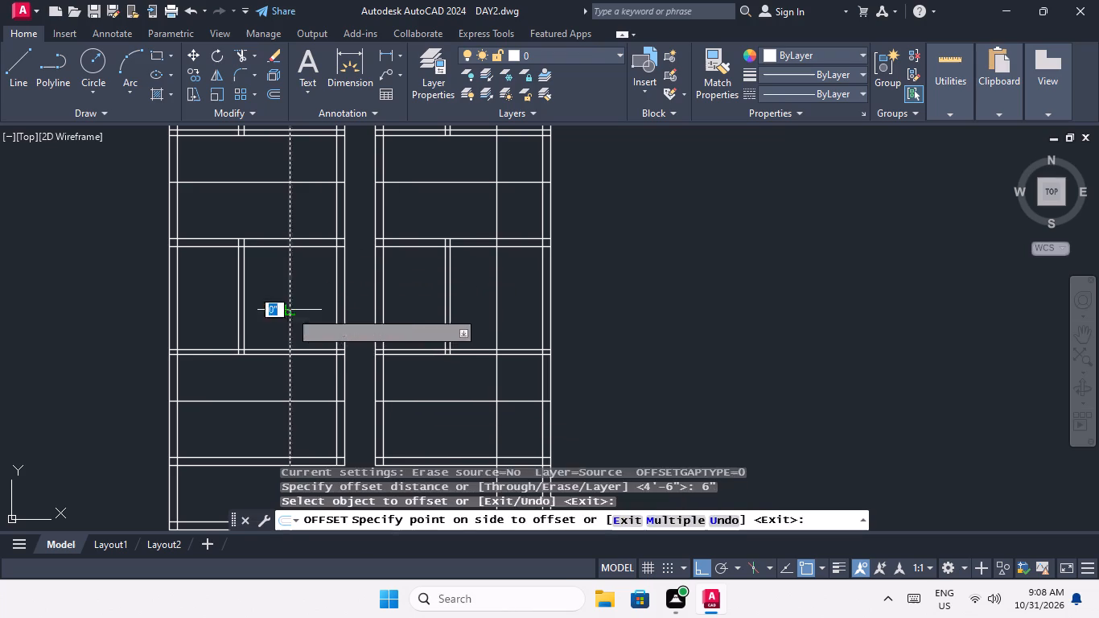
click(271, 334)
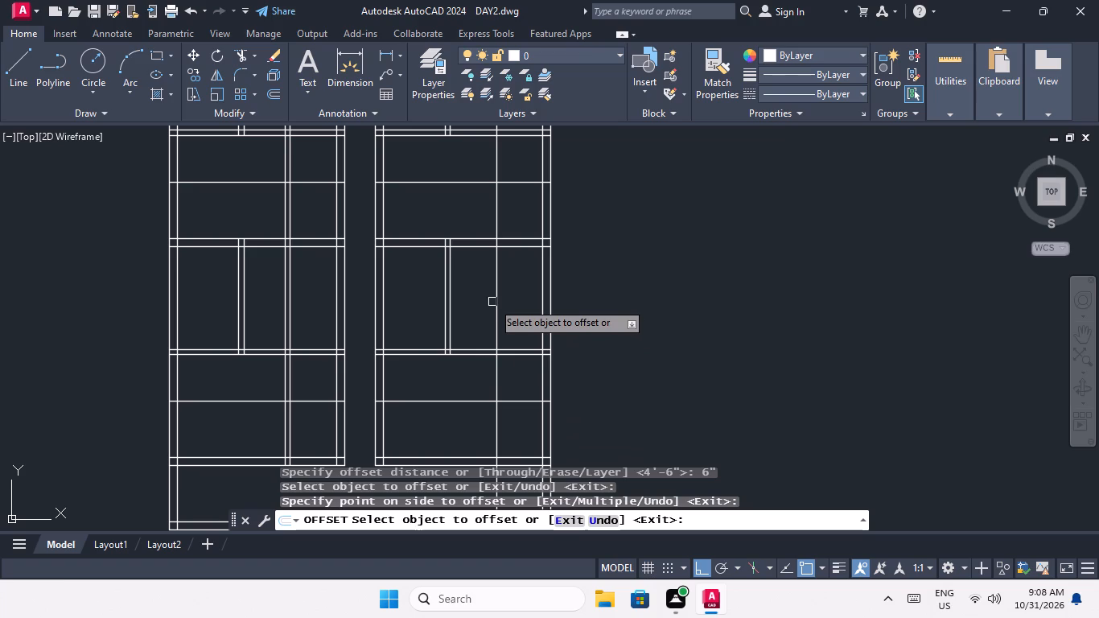
click(495, 301)
click(478, 313)
Offset the small-room line in the topmost pair of rooms 6" downward on both sides of the corridor.
scroll(479, 308, down, 1)
middle_drag(485, 321, 492, 387)
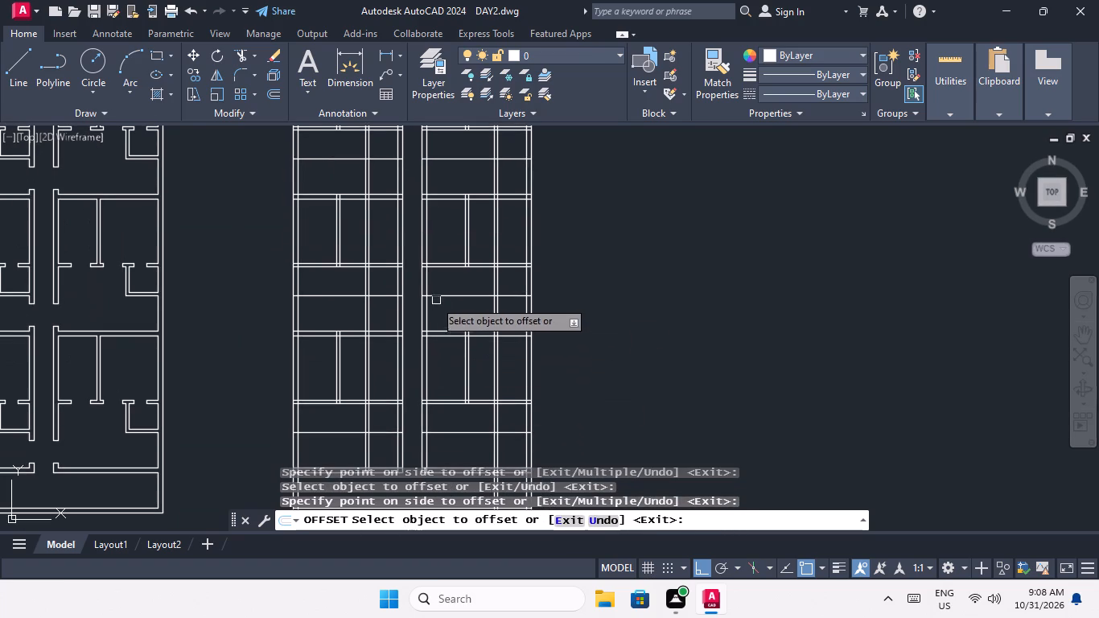
middle_drag(430, 276, 459, 401)
scroll(442, 290, down, 2)
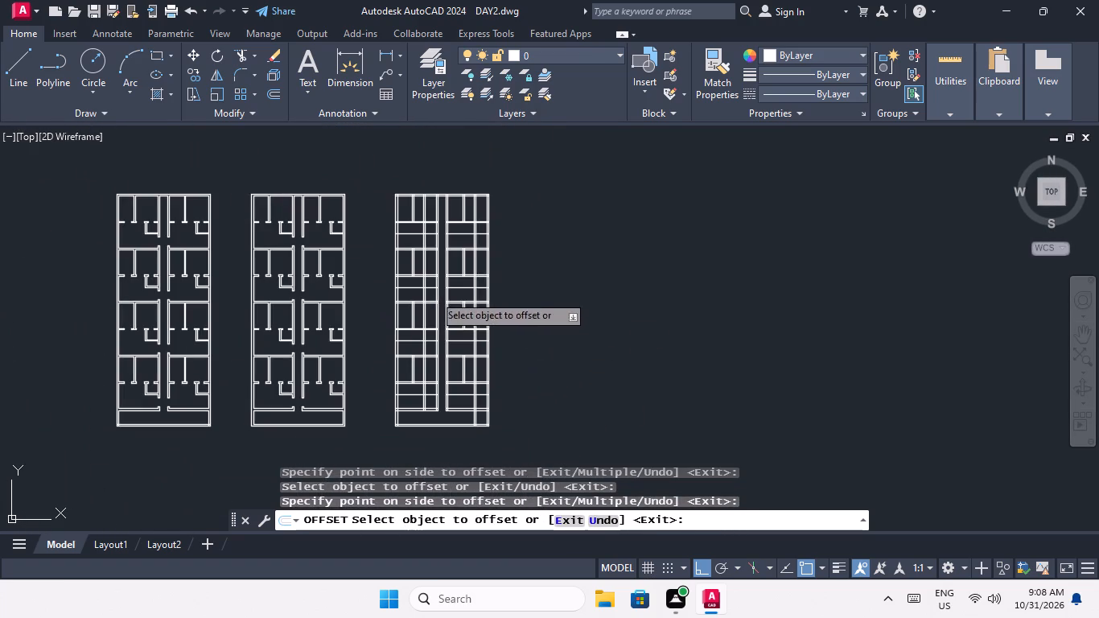
scroll(412, 238, up, 4)
middle_drag(446, 252, 455, 329)
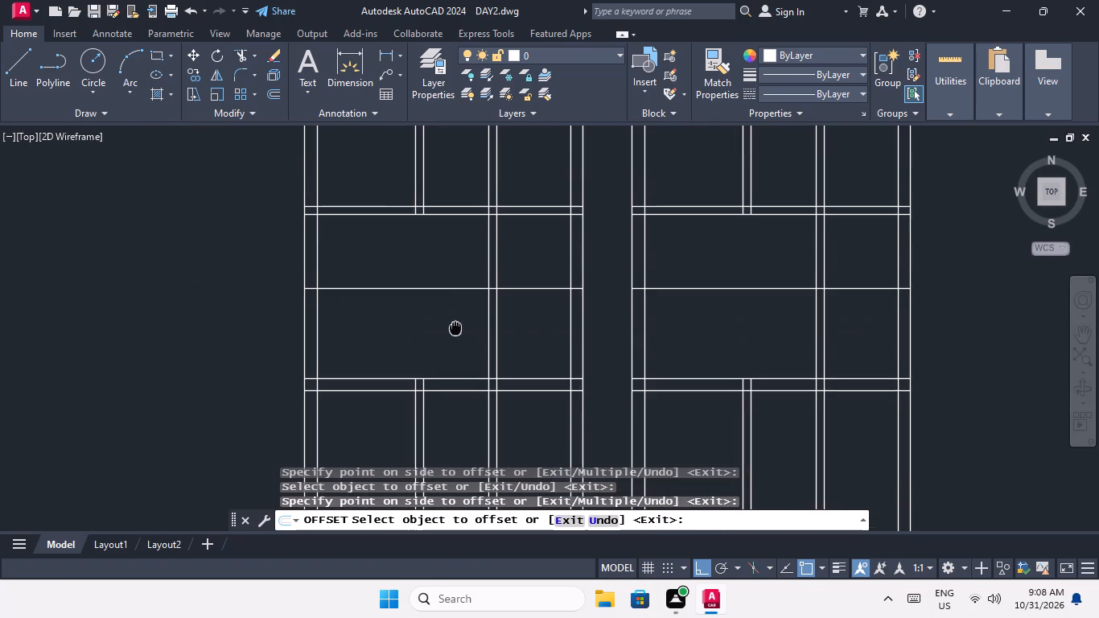
middle_drag(455, 329, 455, 332)
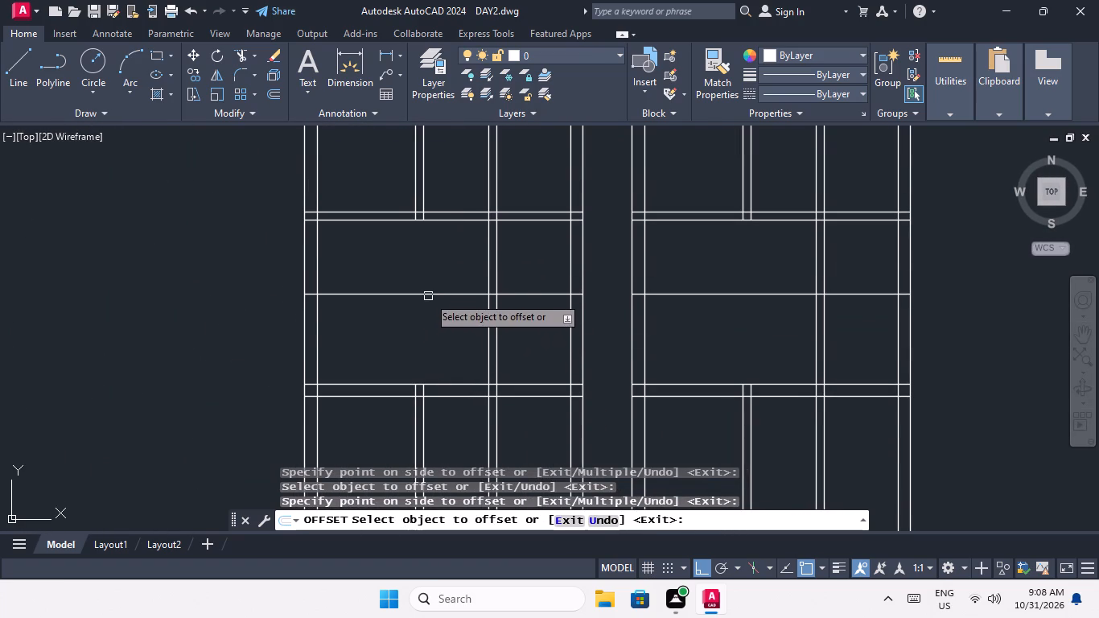
drag(428, 296, 428, 305)
click(428, 318)
scroll(426, 313, down, 2)
scroll(510, 303, up, 3)
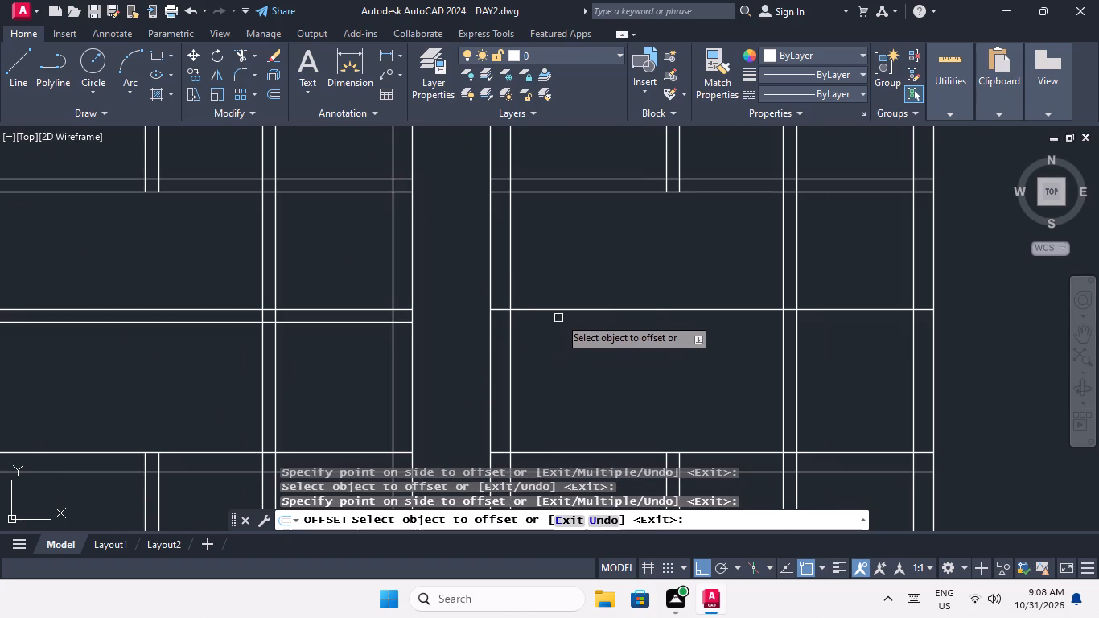
click(562, 311)
click(570, 331)
scroll(550, 284, down, 2)
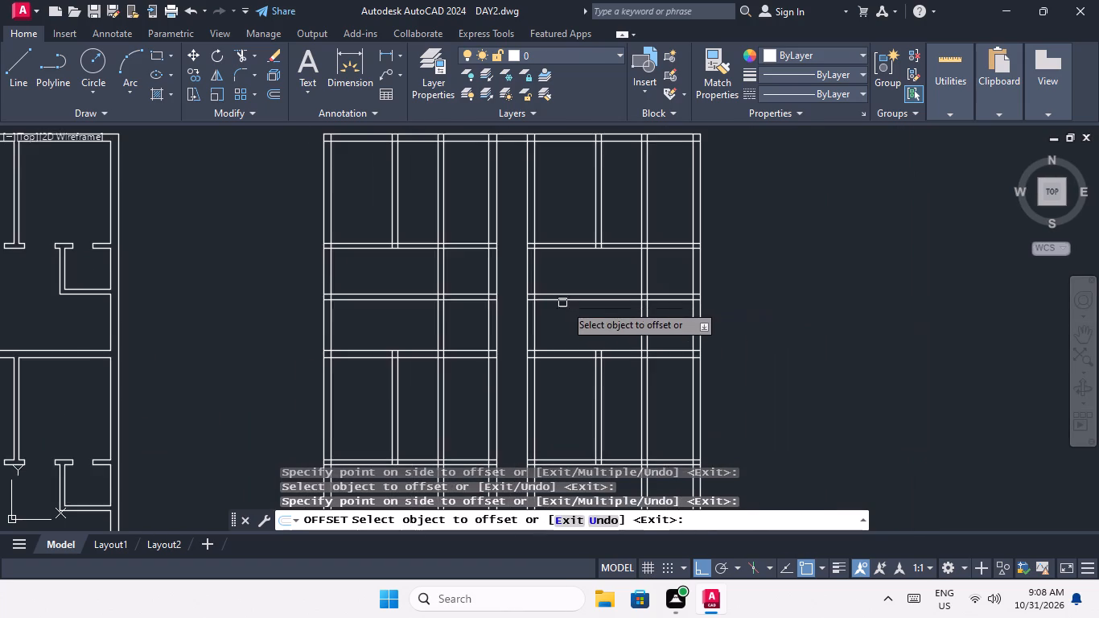
Offset the small-room line in the second pair of rooms from the top 6" downward on both corridor sides.
middle_drag(567, 307, 530, 239)
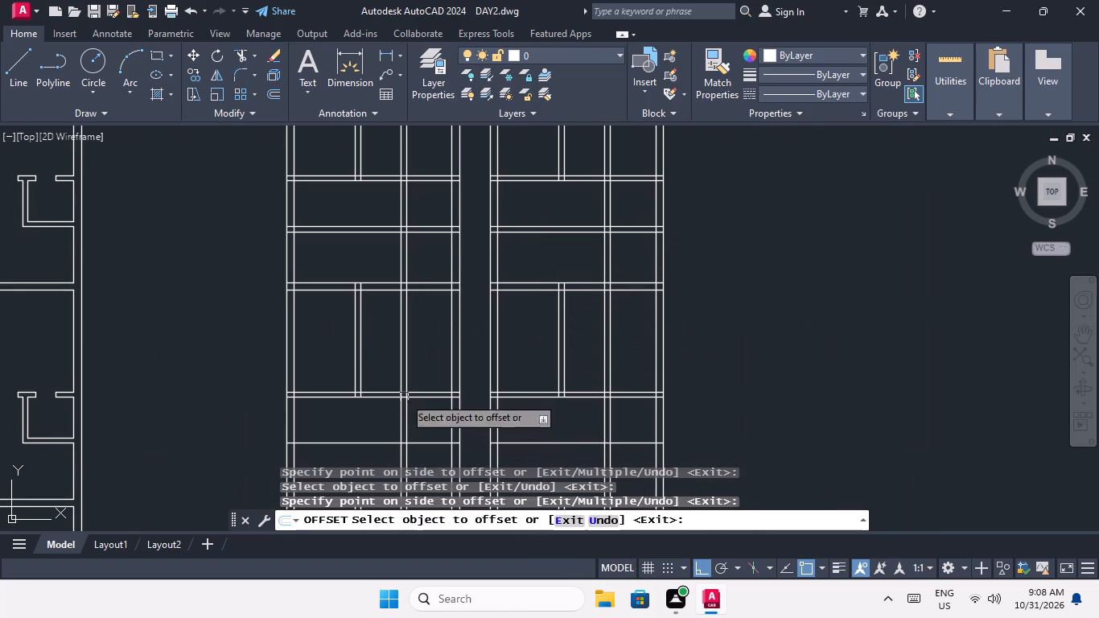
middle_drag(418, 356, 411, 286)
scroll(411, 281, down, 1)
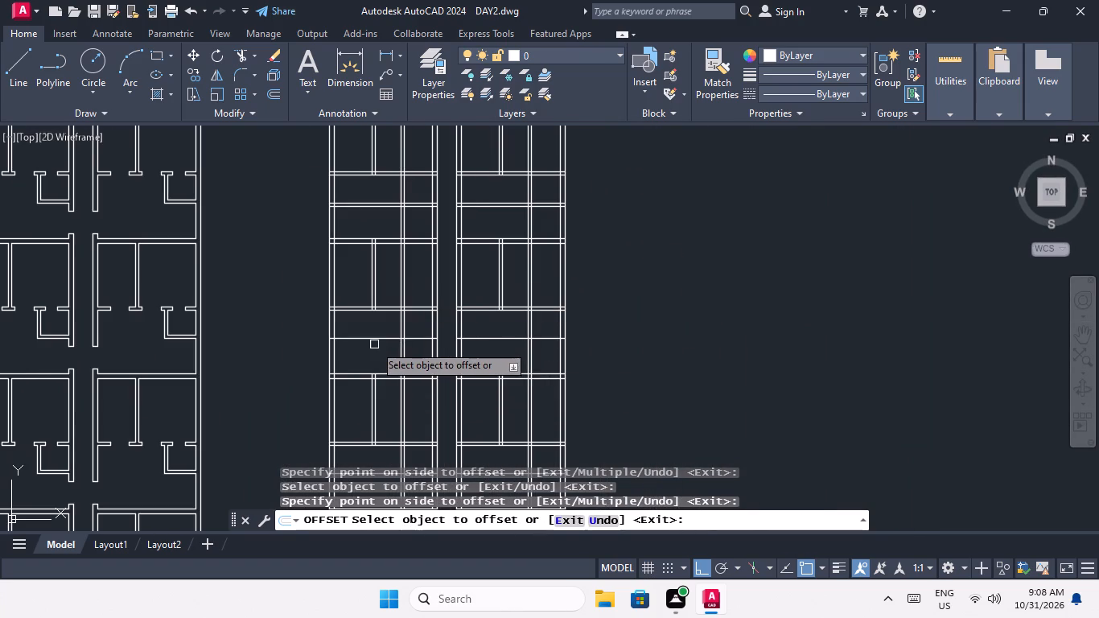
scroll(374, 344, up, 1)
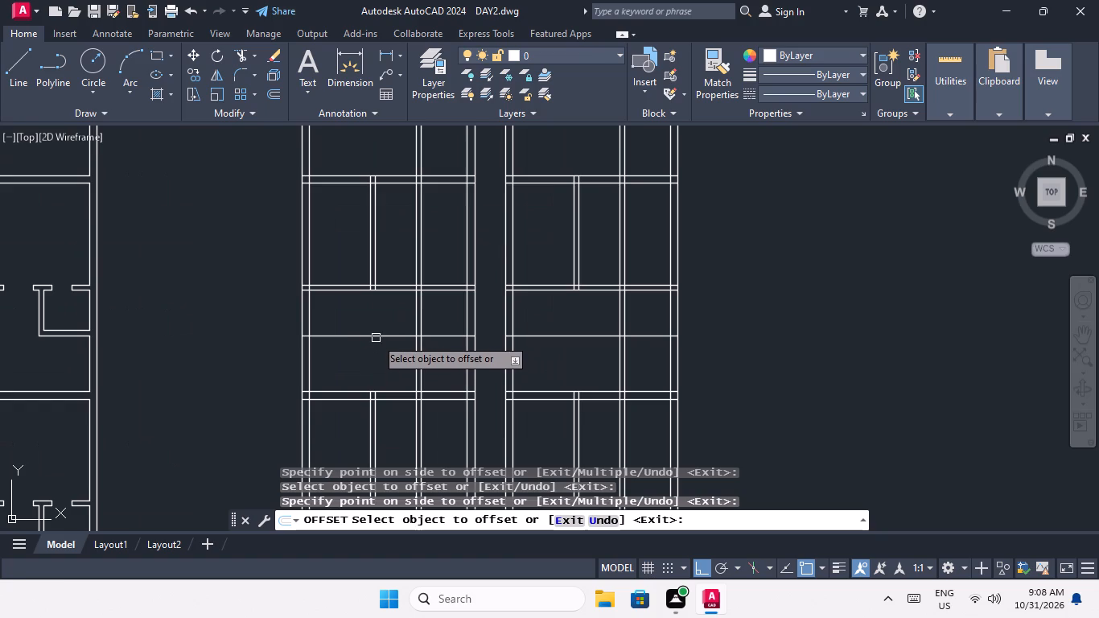
drag(376, 338, 377, 359)
click(377, 360)
scroll(380, 336, down, 1)
scroll(485, 349, up, 3)
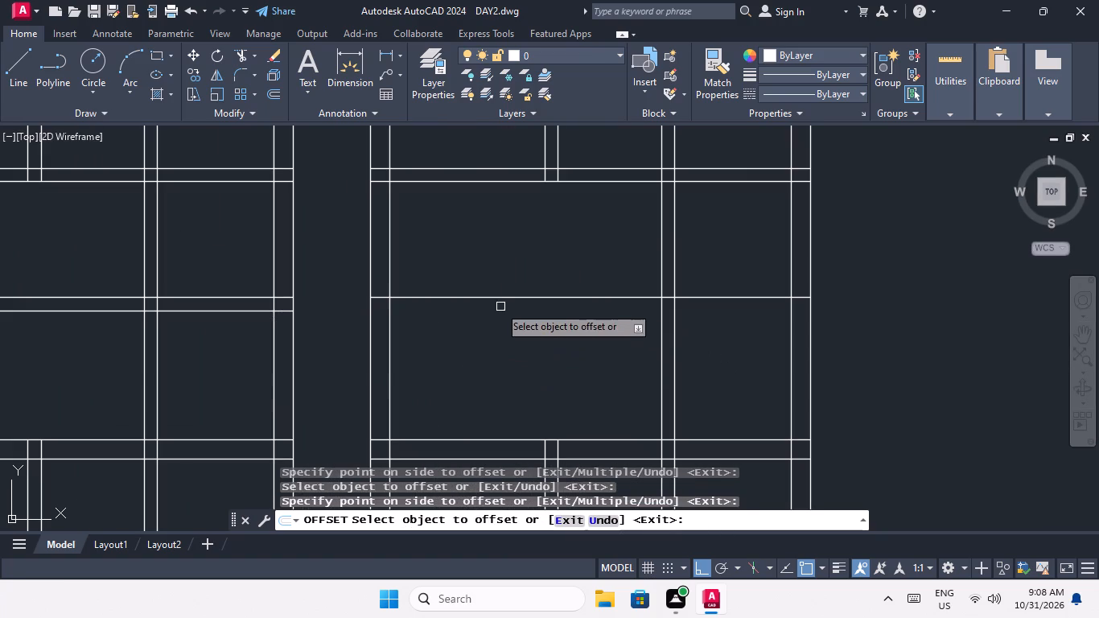
drag(502, 299, 502, 312)
click(504, 332)
scroll(503, 313, down, 4)
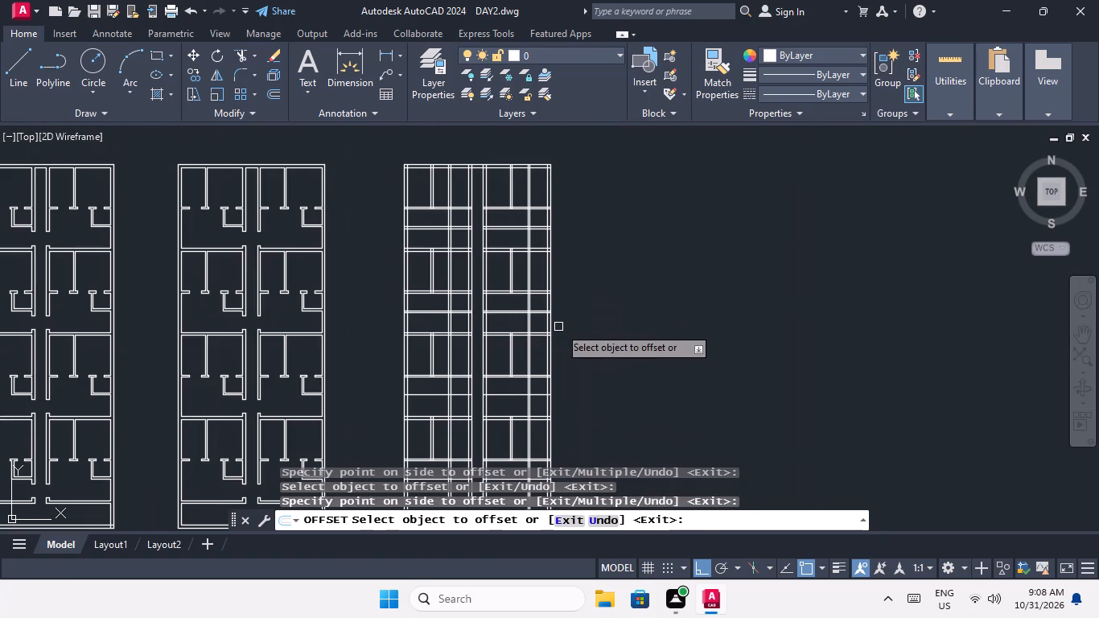
Offset the small-room line in the third pair of rooms from the top 6" downward on both corridor sides.
middle_drag(601, 330, 578, 216)
scroll(390, 278, up, 2)
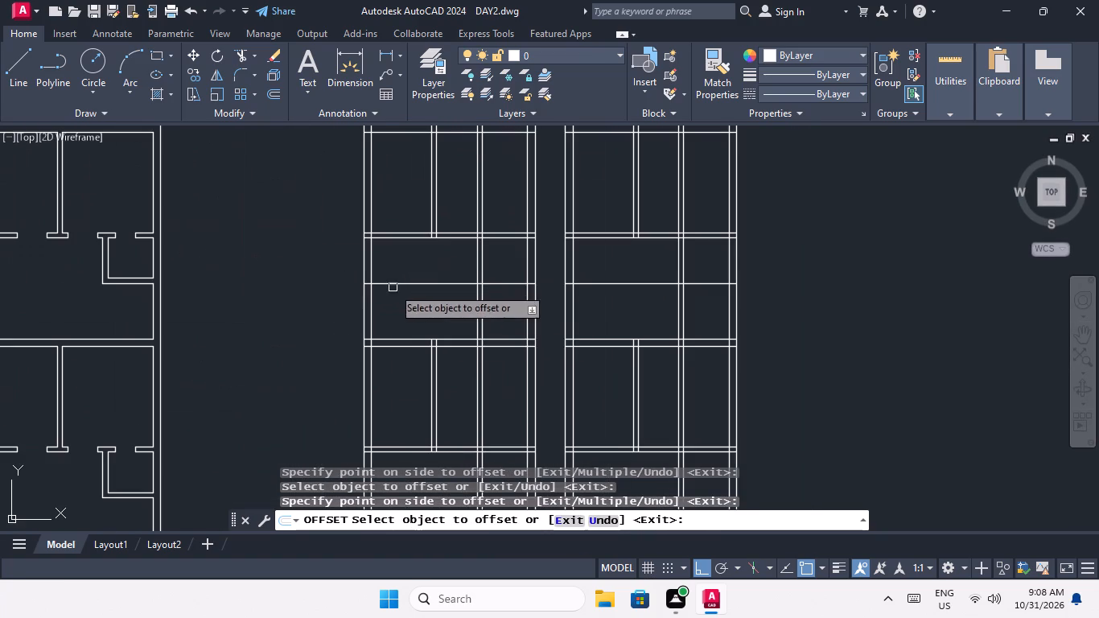
drag(414, 283, 416, 304)
click(419, 314)
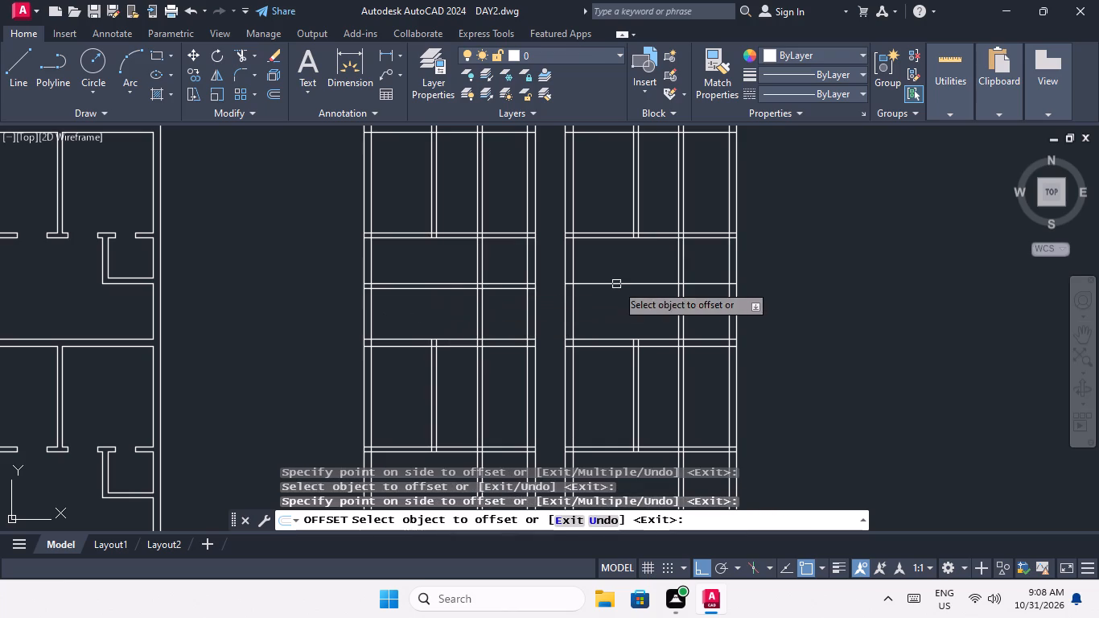
drag(616, 284, 623, 300)
click(627, 307)
Offset the small-room line in the lowest pair of rooms 6" downward on both sides of the corridor.
scroll(626, 291, down, 1)
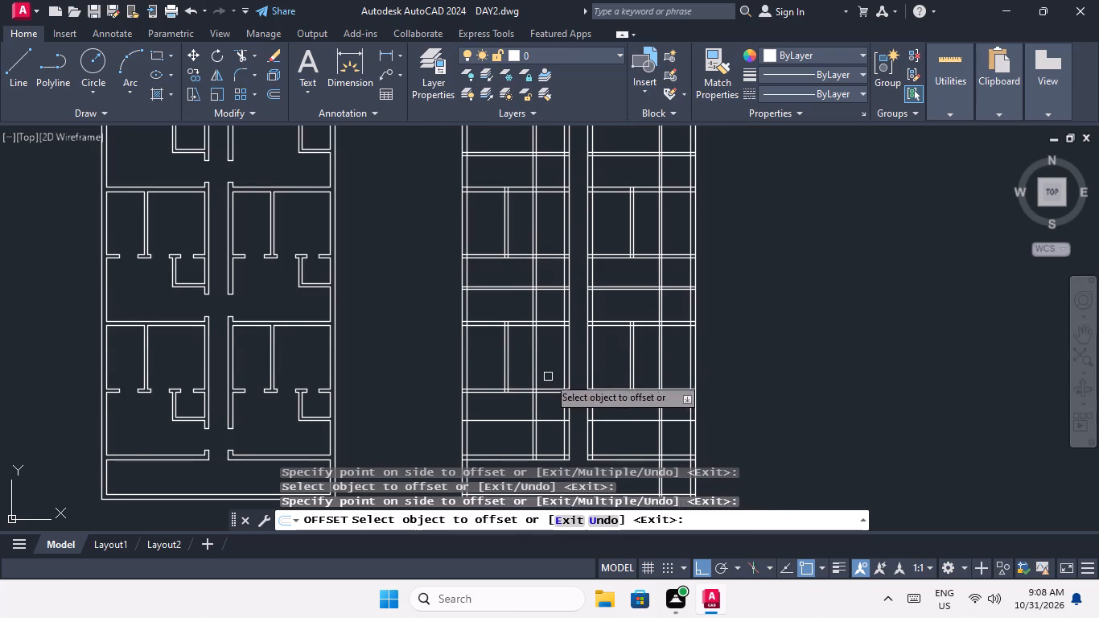
middle_click(546, 307)
middle_drag(550, 337, 550, 245)
scroll(524, 338, up, 2)
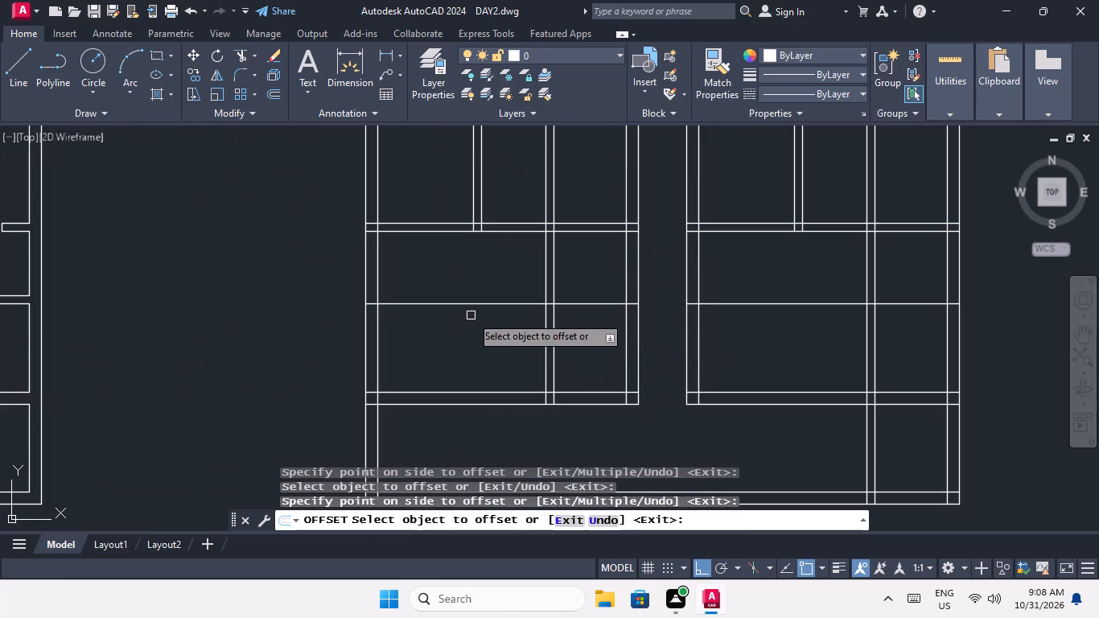
drag(477, 304, 480, 320)
click(485, 343)
scroll(491, 324, down, 1)
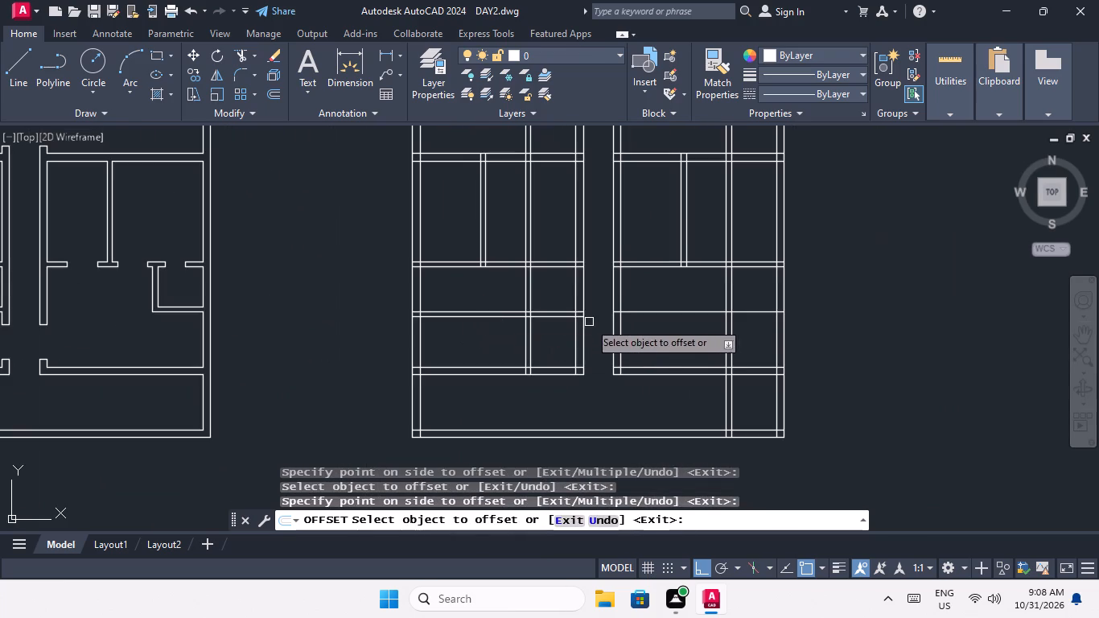
scroll(634, 311, up, 2)
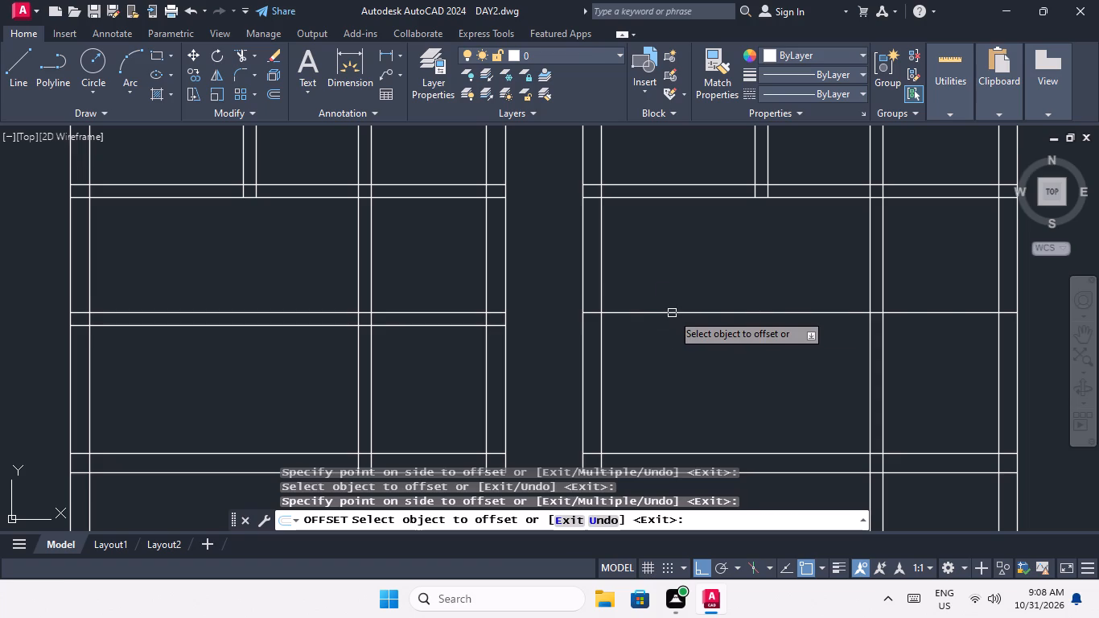
click(672, 313)
click(674, 355)
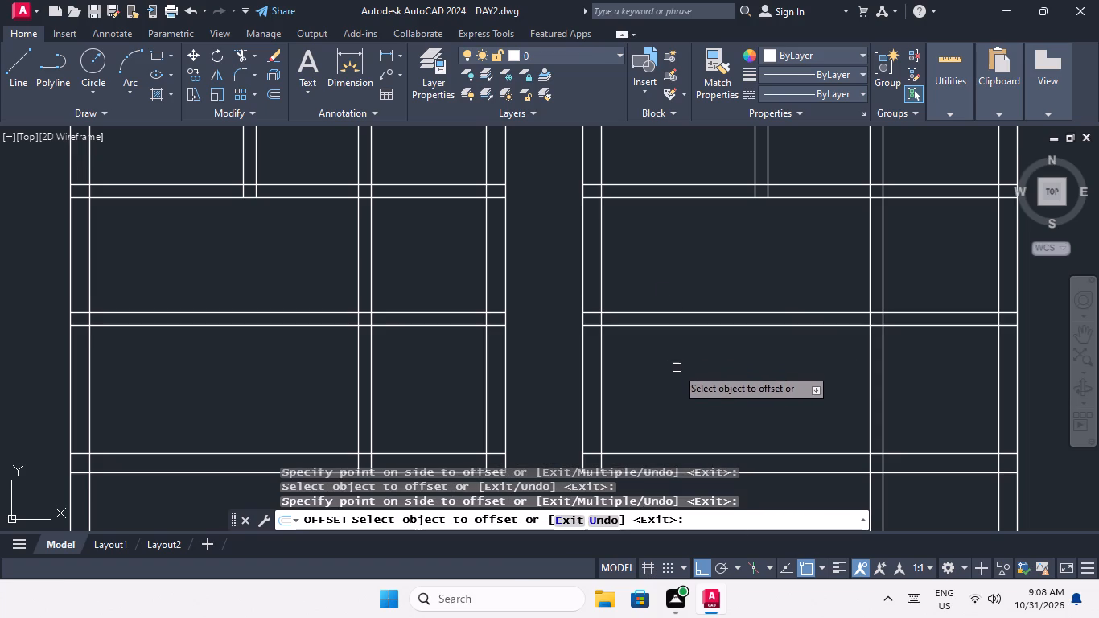
key(Escape)
key(Escape)
key(Escape)
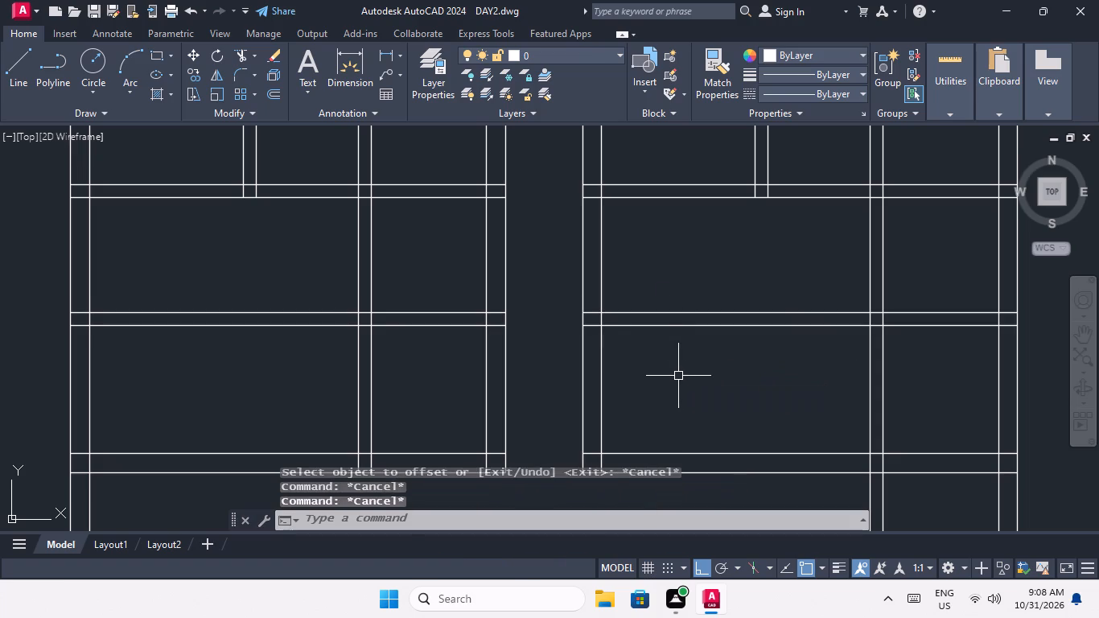
Trim the small-room wall lines running below and left of the room's lower-left corner in the lowest room left of the corridor.
text(TR)
key(space)
key(space)
scroll(401, 365, down, 2)
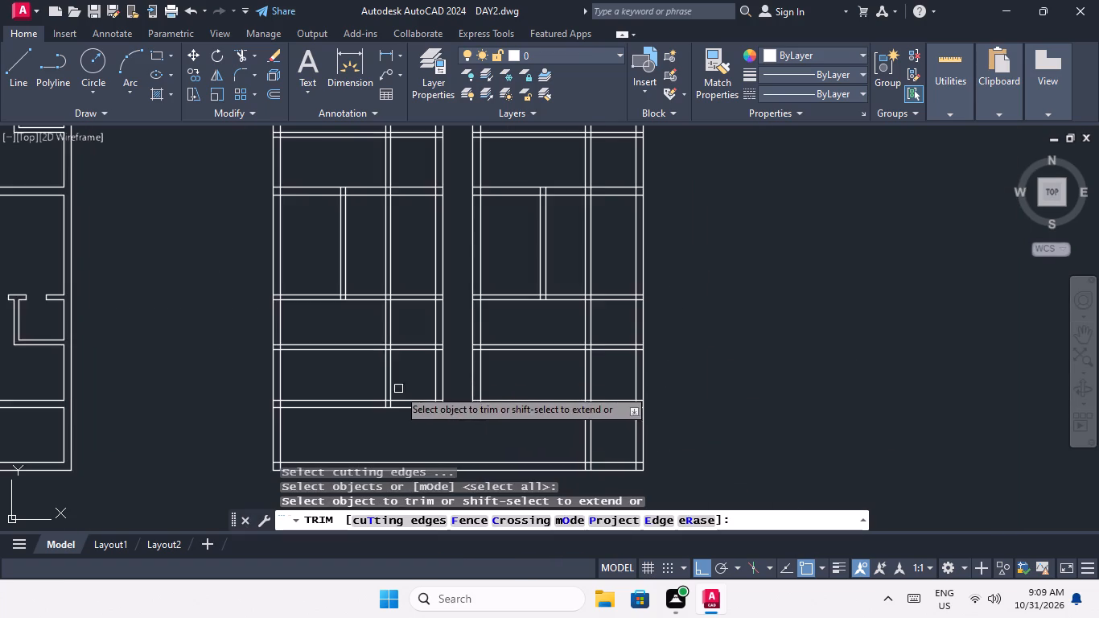
scroll(397, 385, up, 3)
middle_drag(397, 382, 437, 474)
scroll(430, 410, up, 1)
drag(444, 365, 395, 397)
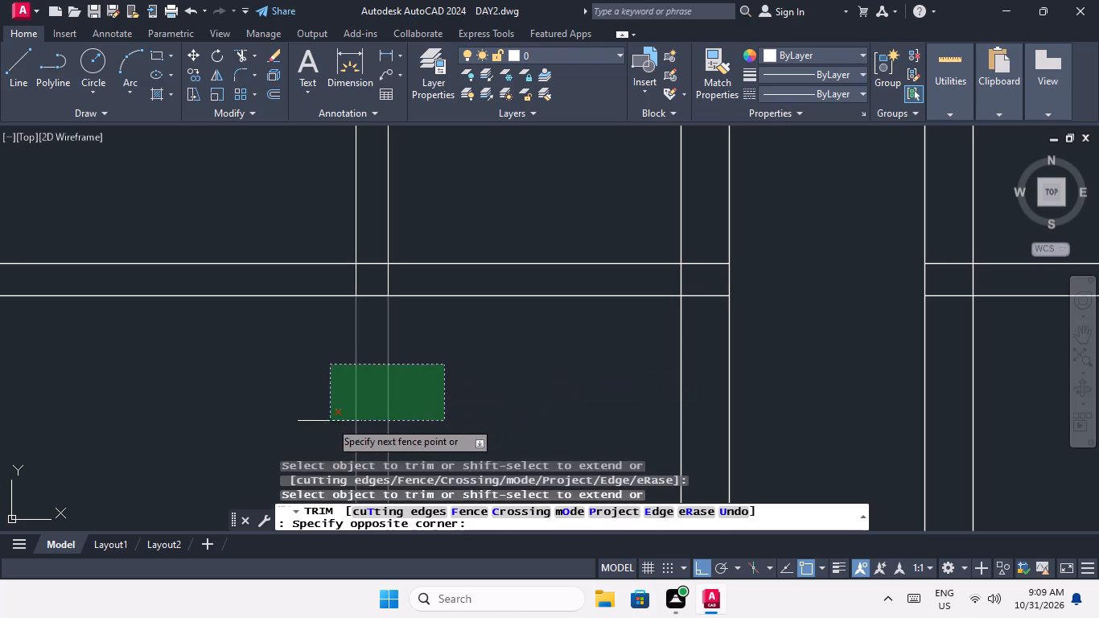
click(329, 421)
scroll(357, 389, down, 1)
middle_drag(345, 406, 411, 459)
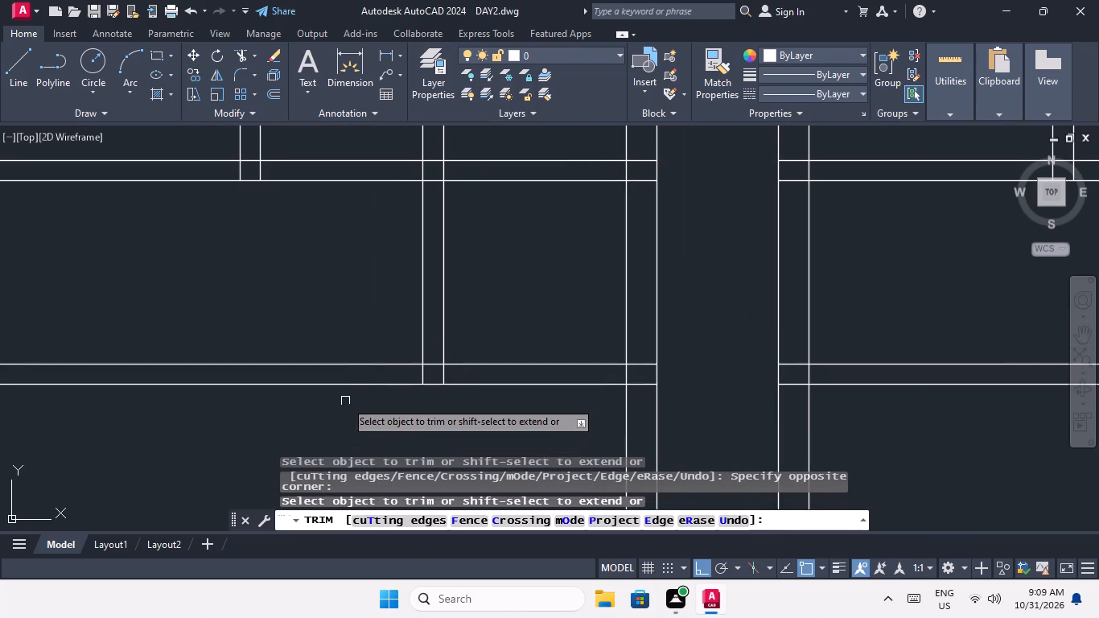
click(346, 400)
click(306, 338)
scroll(306, 337, down, 3)
middle_drag(306, 337, 264, 418)
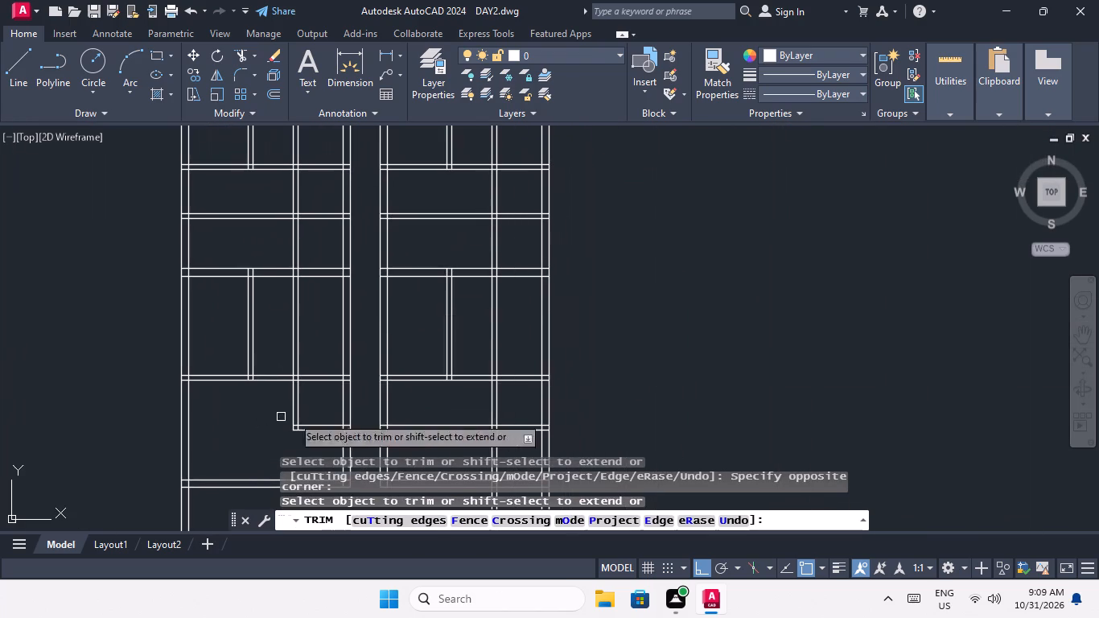
Trim the small-room wall lines running below and left of the room's lower-left corner in the lowest room right of the corridor.
middle_drag(586, 447, 508, 317)
scroll(422, 311, up, 3)
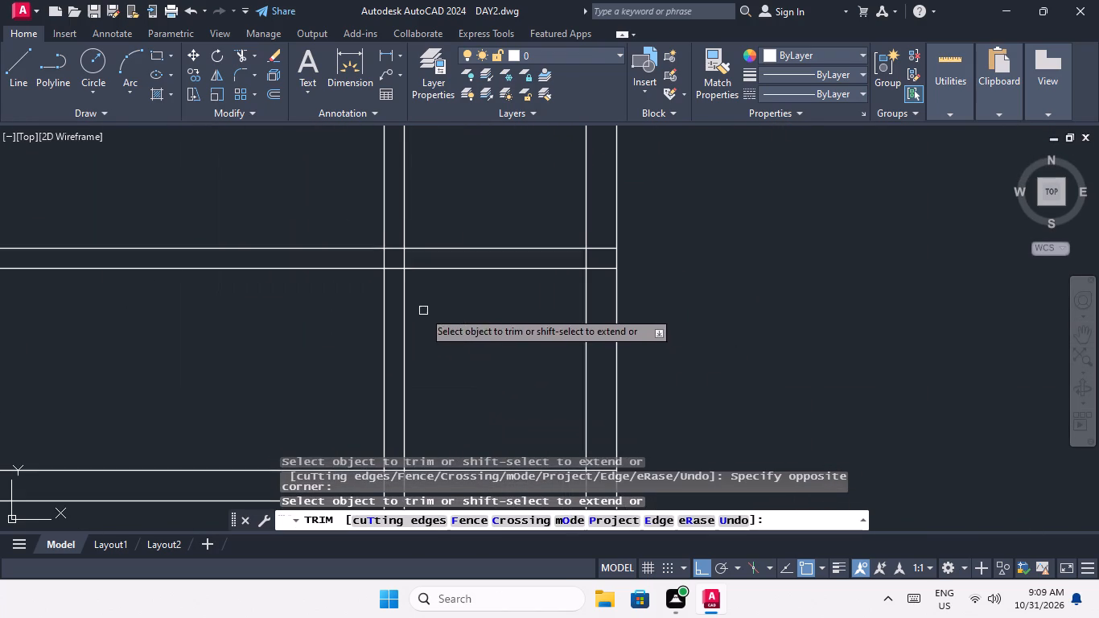
middle_drag(424, 312, 446, 379)
scroll(443, 368, up, 2)
drag(459, 336, 401, 373)
click(328, 401)
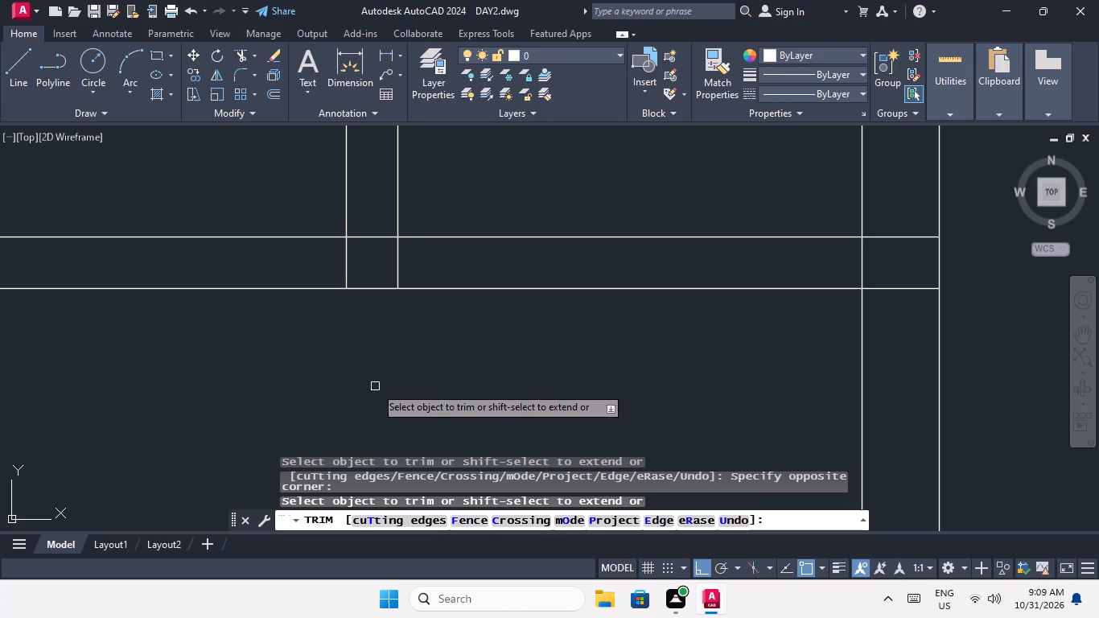
middle_drag(377, 386, 438, 463)
drag(298, 428, 293, 413)
drag(245, 326, 243, 316)
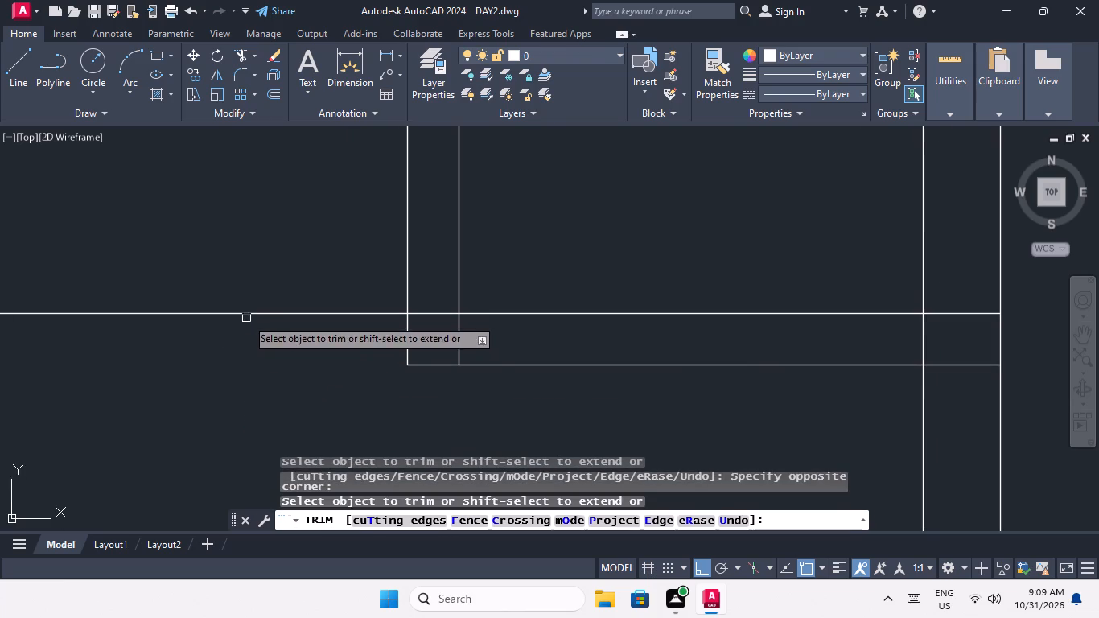
drag(261, 341, 249, 311)
click(244, 268)
Trim the vertical small-room wall lines crossing the lowest large room right of the corridor.
scroll(245, 270, down, 3)
middle_drag(265, 303, 305, 412)
middle_drag(283, 360, 331, 434)
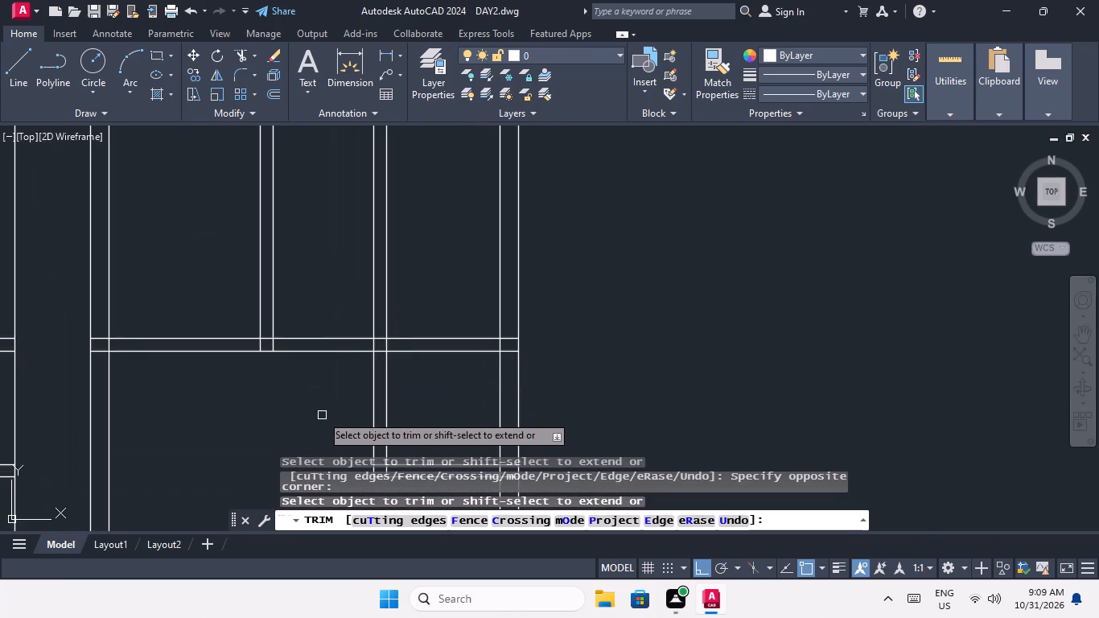
scroll(316, 410, down, 2)
scroll(335, 355, up, 2)
middle_drag(363, 353, 375, 343)
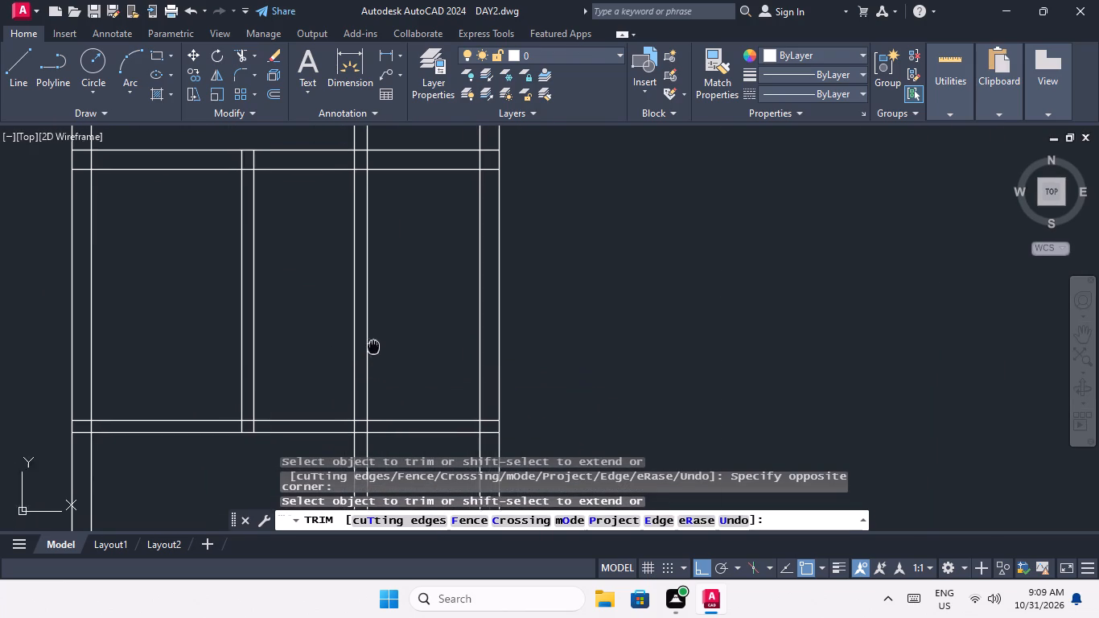
middle_drag(375, 343, 389, 316)
scroll(398, 303, up, 3)
middle_drag(413, 347, 418, 360)
scroll(390, 283, down, 2)
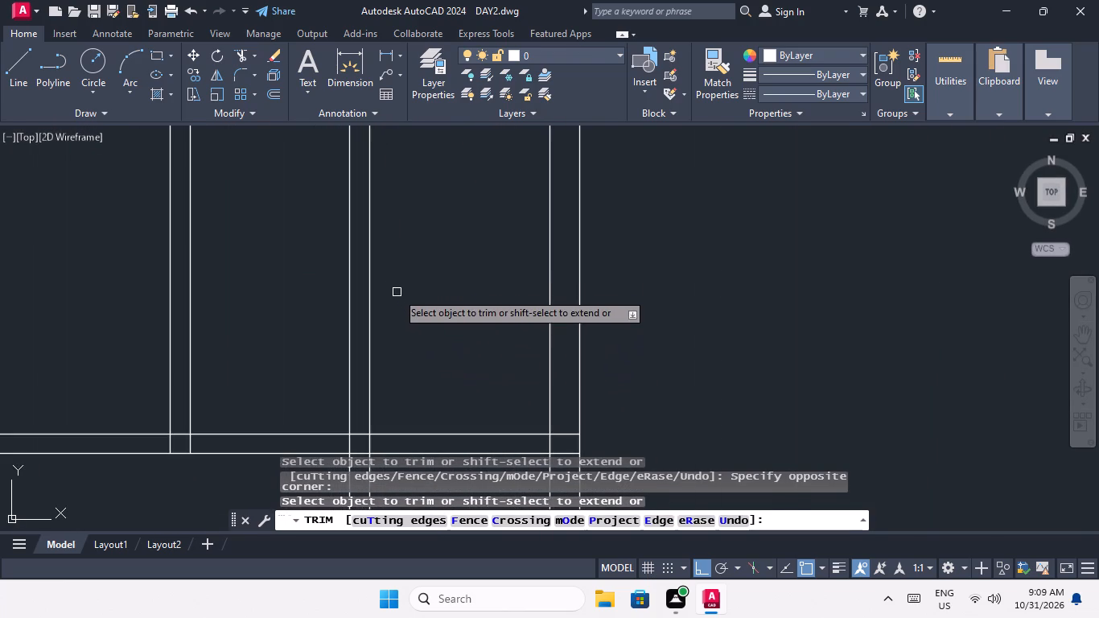
scroll(397, 292, down, 1)
drag(405, 257, 348, 307)
click(342, 311)
Trim the wall lines running below and left of the small room in the third unit from the top, right of the corridor.
middle_drag(362, 293, 382, 381)
scroll(382, 332, down, 1)
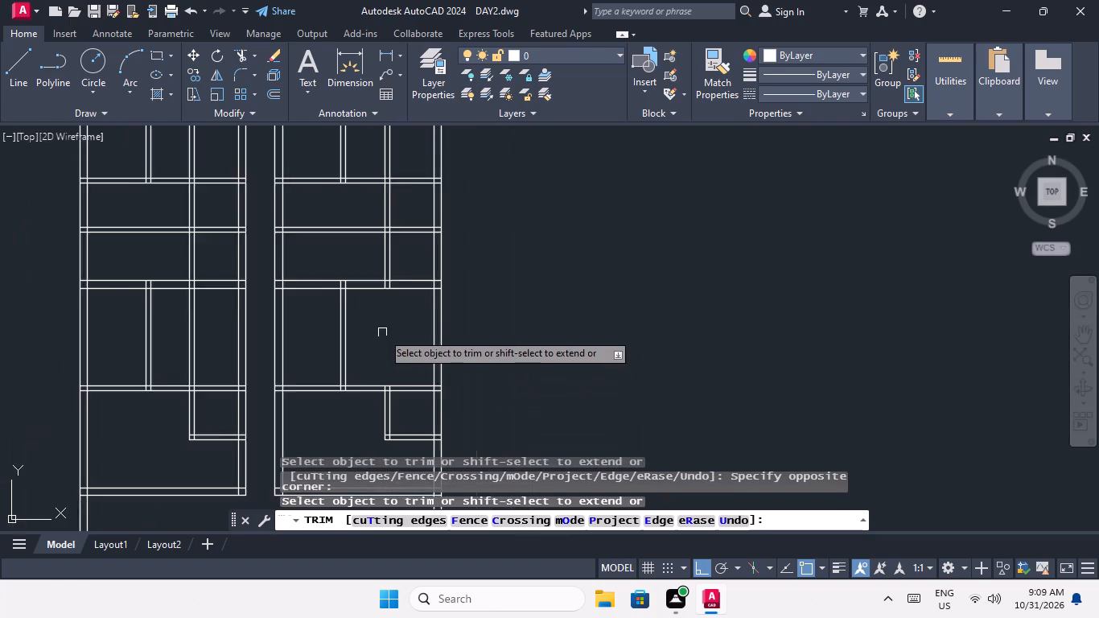
scroll(382, 332, down, 1)
middle_drag(383, 337, 401, 399)
scroll(391, 315, up, 2)
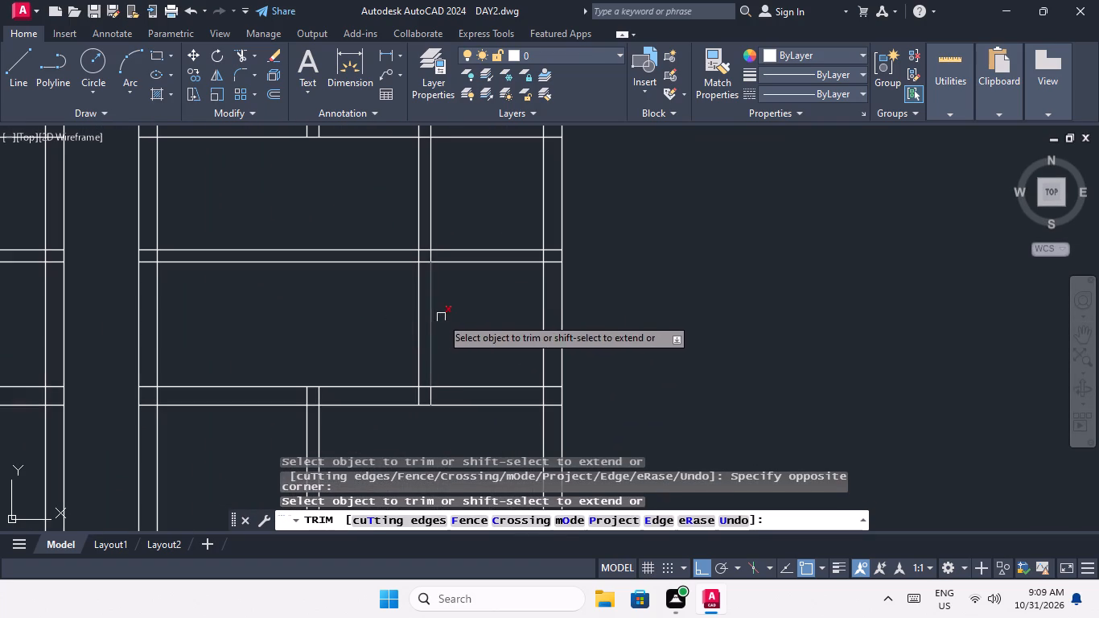
middle_drag(446, 313, 473, 430)
scroll(464, 403, up, 2)
drag(476, 381, 442, 422)
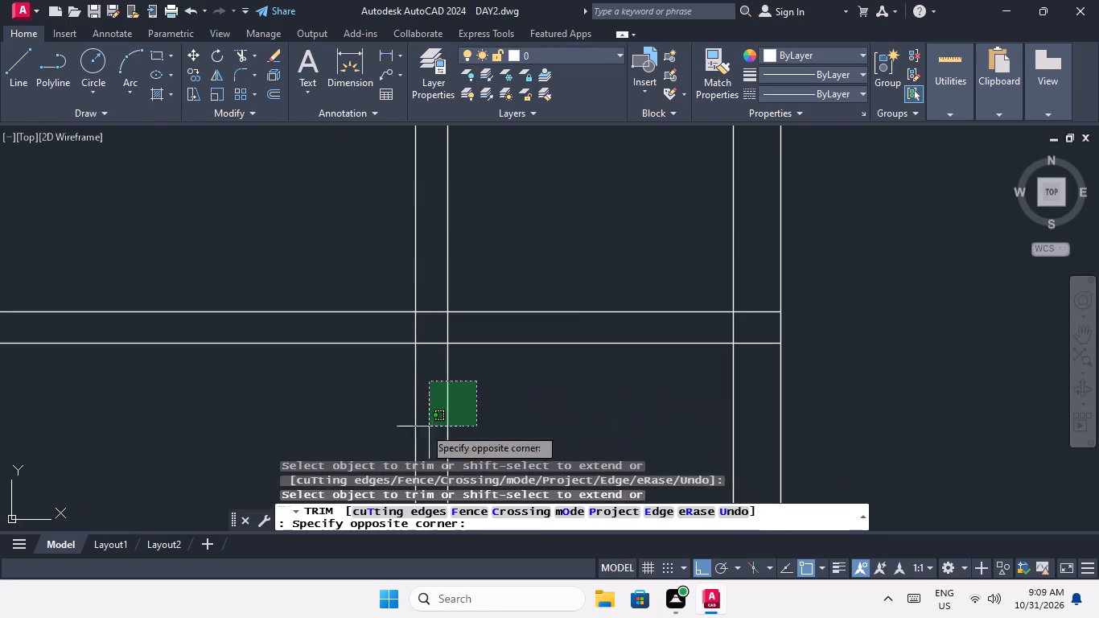
click(396, 435)
drag(366, 404, 352, 387)
click(291, 297)
Trim the vertical small-room wall lines crossing the lowest large room left of the corridor.
scroll(291, 297, down, 3)
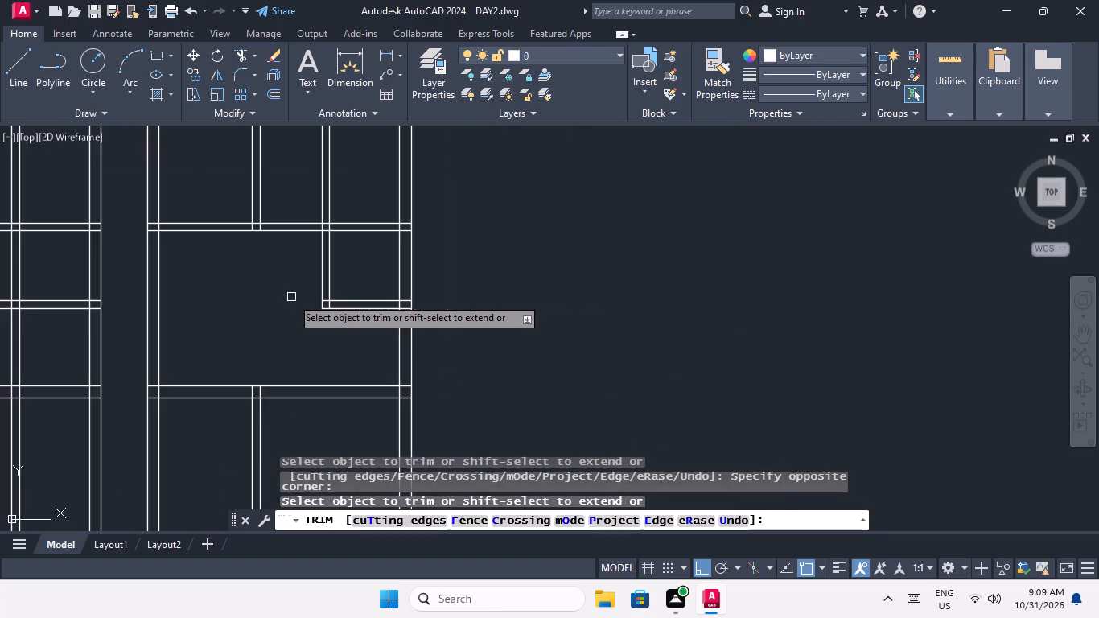
middle_drag(297, 306, 335, 374)
scroll(330, 361, down, 2)
middle_drag(319, 379, 402, 321)
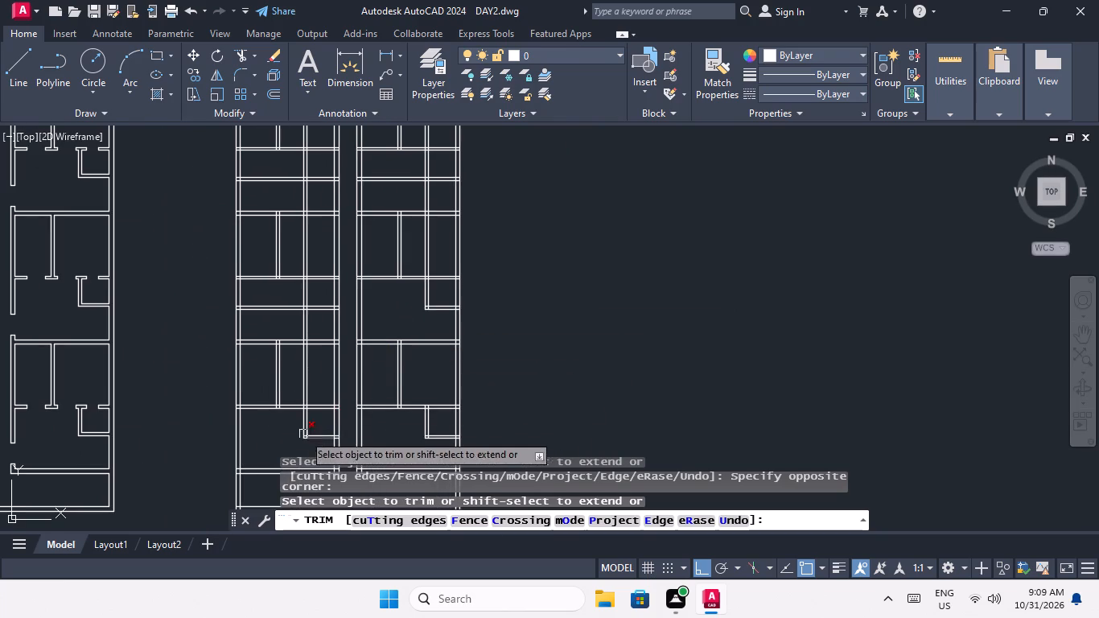
scroll(303, 389, up, 2)
drag(336, 352, 318, 375)
click(286, 399)
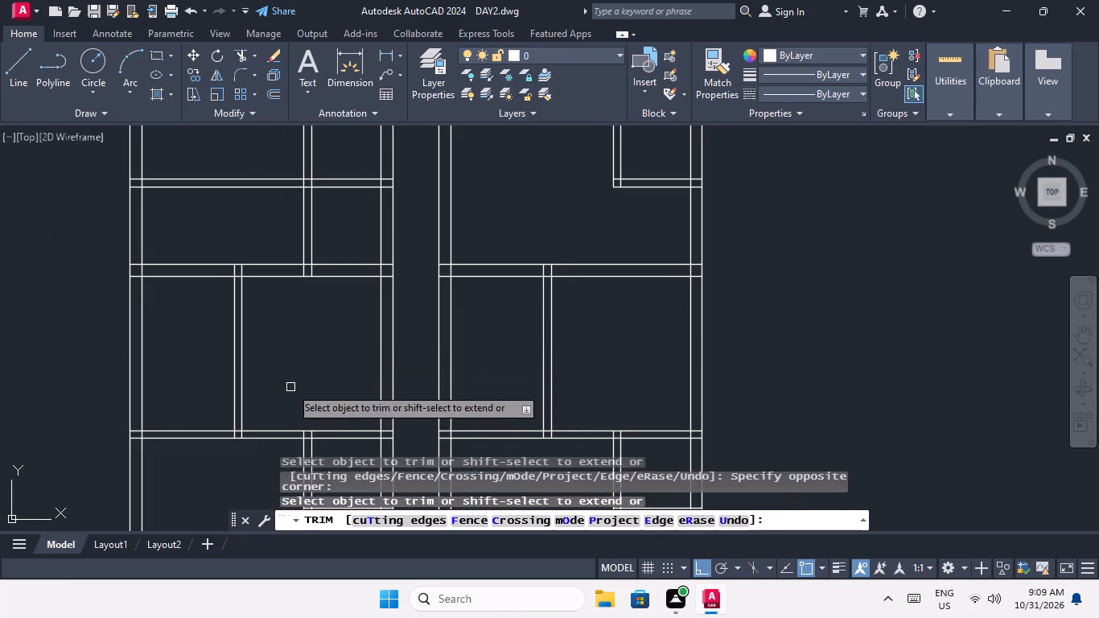
Trim the wall lines running below and left of the small room in the third unit from the top, left of the corridor.
middle_drag(292, 387, 321, 469)
scroll(331, 316, up, 1)
middle_drag(343, 341, 360, 423)
scroll(340, 338, up, 1)
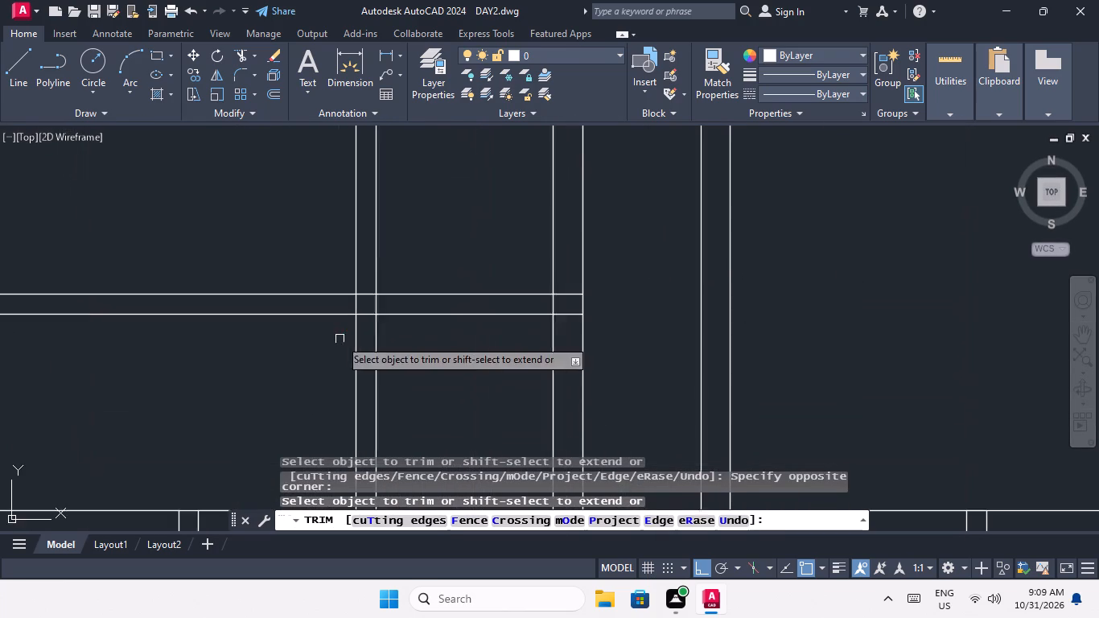
scroll(340, 339, up, 1)
drag(418, 331, 342, 377)
click(317, 391)
drag(294, 375, 282, 352)
click(244, 265)
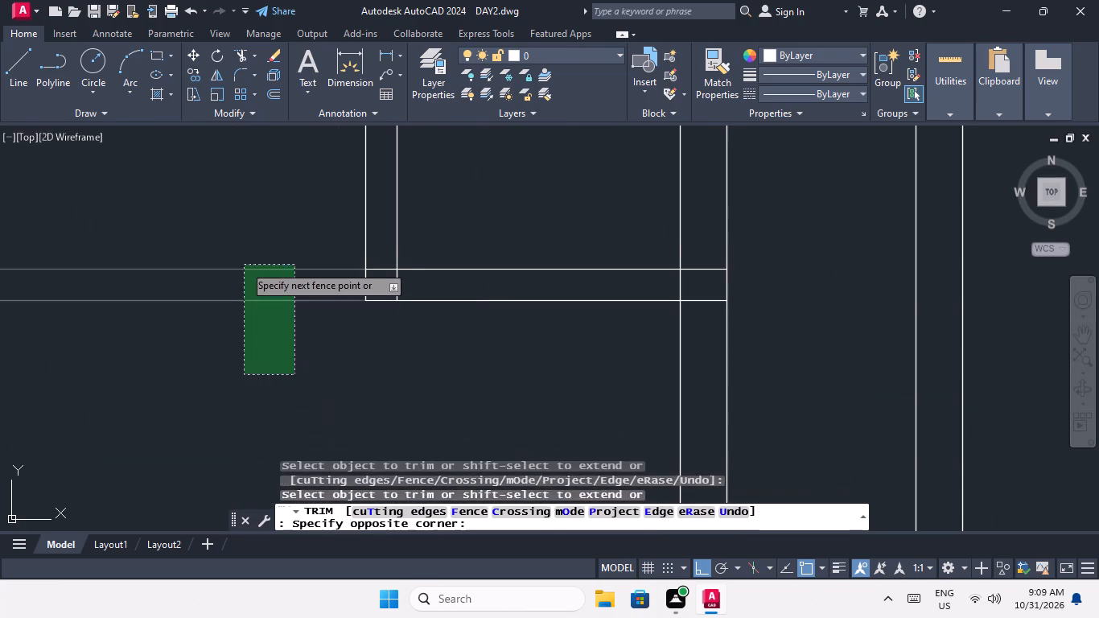
Trim the vertical small-room wall lines crossing both large rooms in the third pair from the top.
middle_click(282, 432)
scroll(293, 342, down, 4)
middle_drag(298, 347, 310, 456)
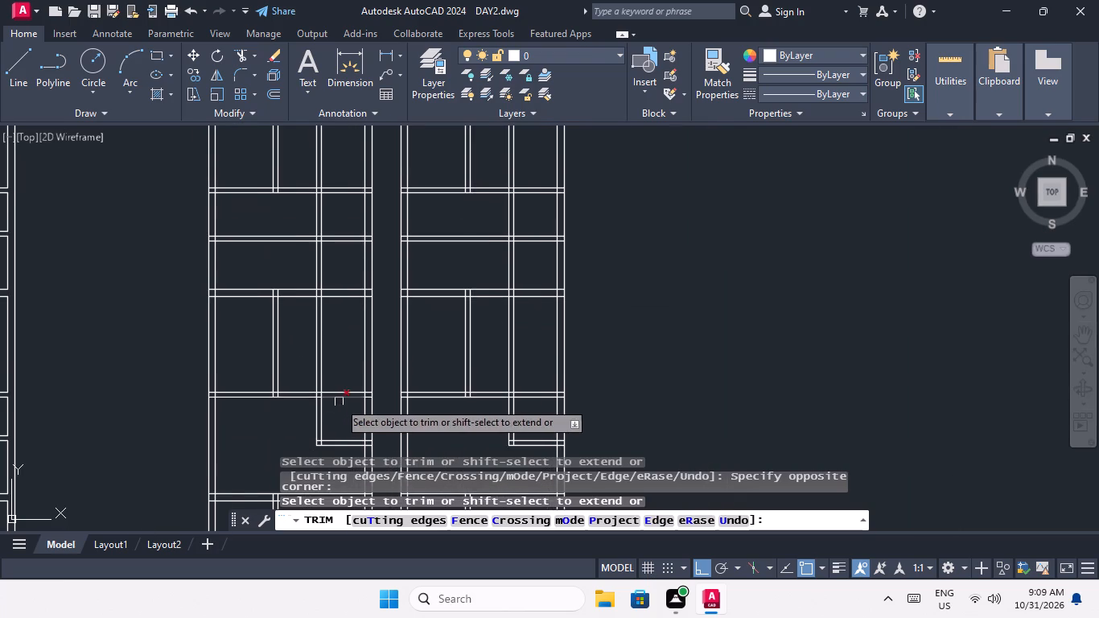
scroll(324, 373, up, 2)
drag(339, 304, 291, 352)
click(273, 365)
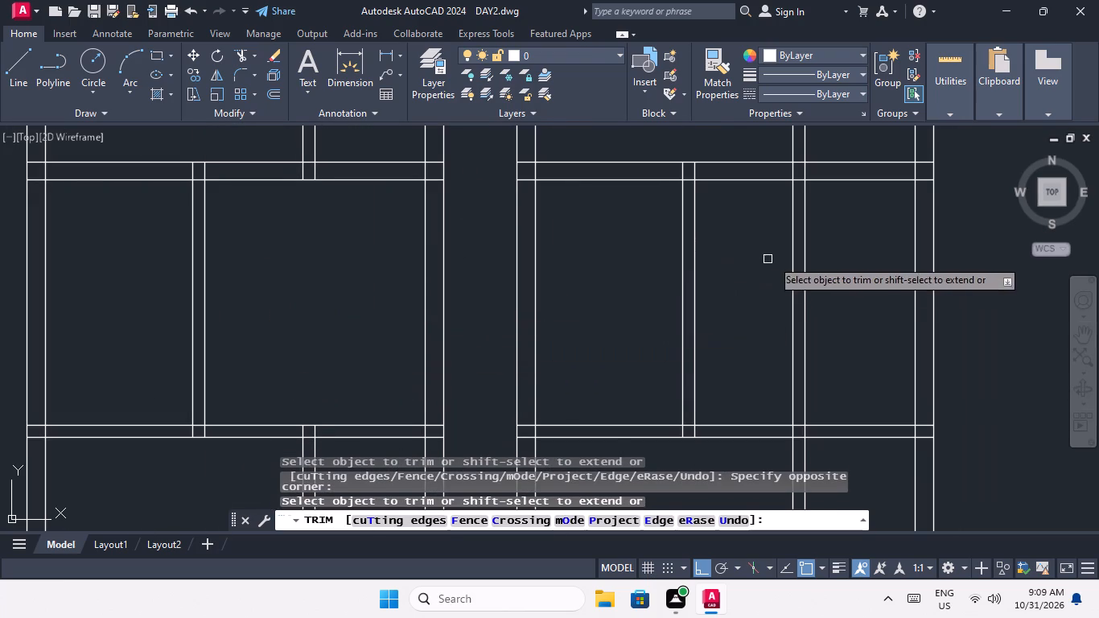
drag(820, 264, 788, 340)
click(788, 340)
Trim the wall lines running below and left of the small room in the second unit from the top, left of the corridor.
scroll(790, 336, up, 1)
scroll(790, 336, down, 3)
middle_drag(790, 336, 780, 412)
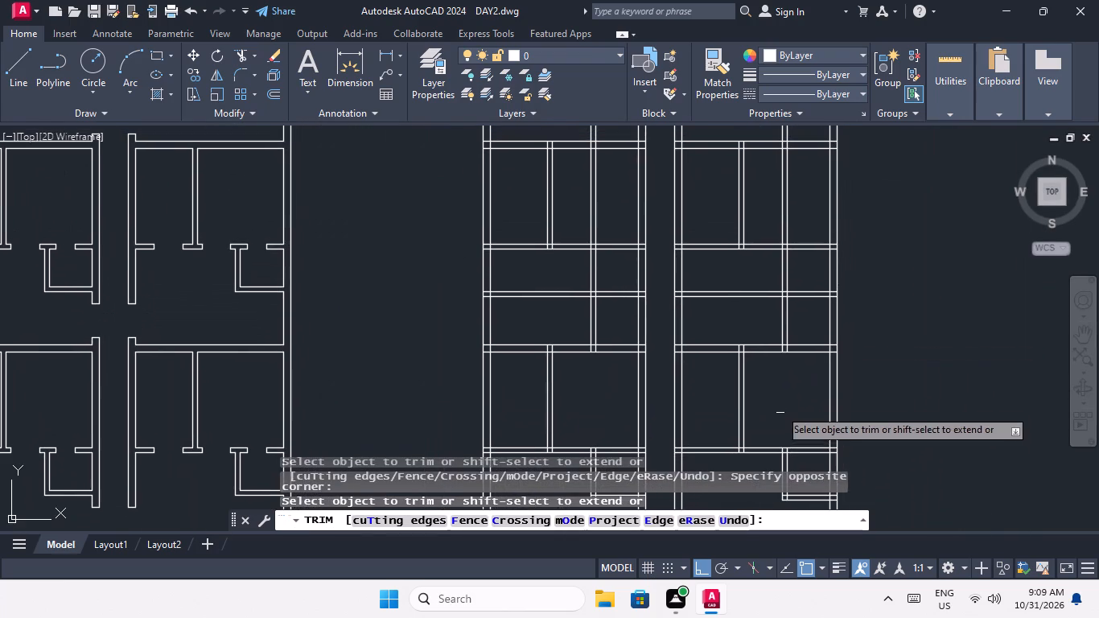
middle_drag(766, 383, 704, 507)
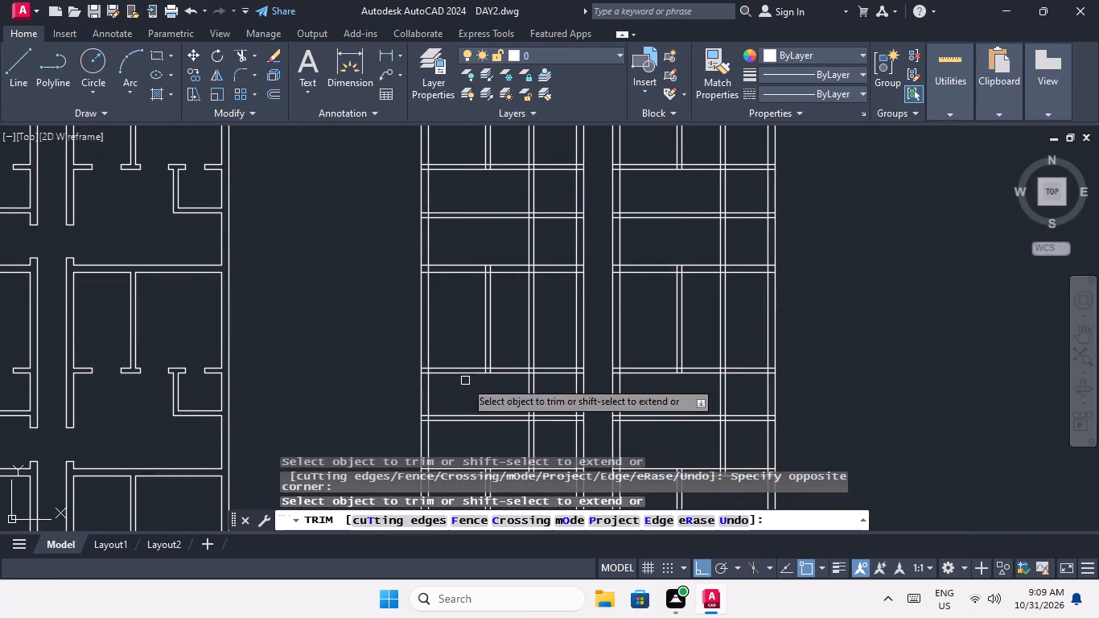
middle_drag(484, 404, 455, 334)
scroll(512, 398, up, 3)
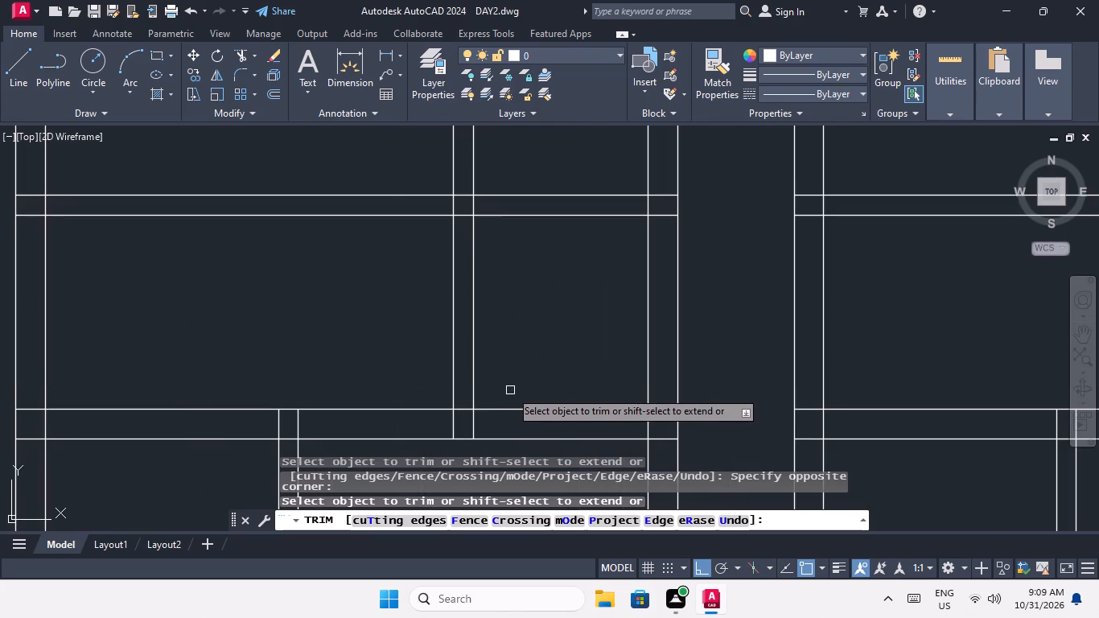
middle_drag(464, 350, 476, 492)
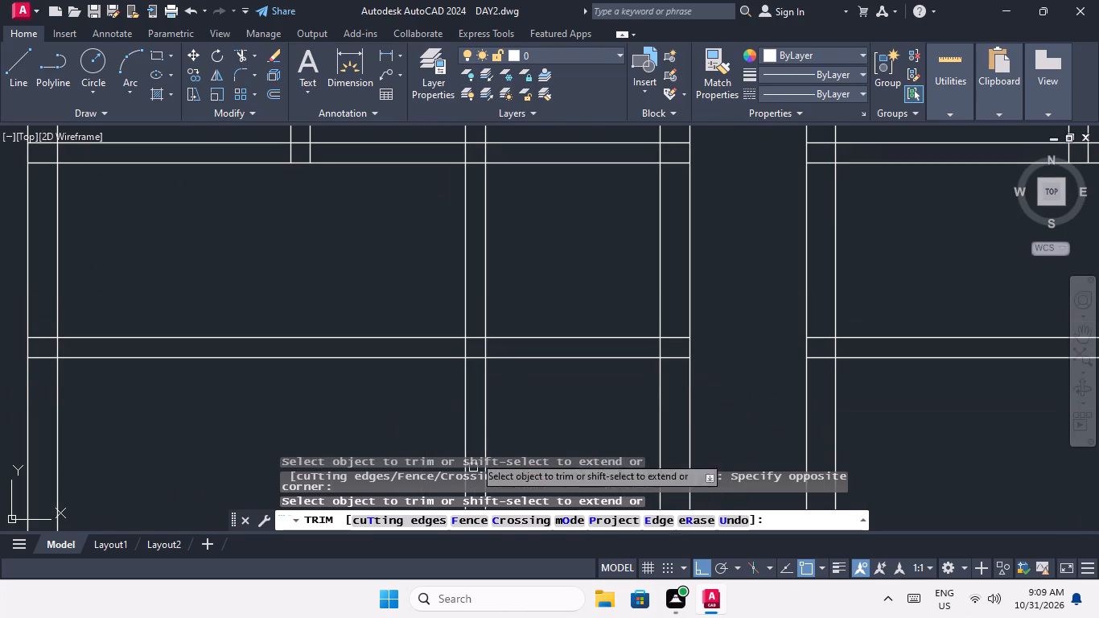
drag(497, 403, 456, 458)
click(451, 462)
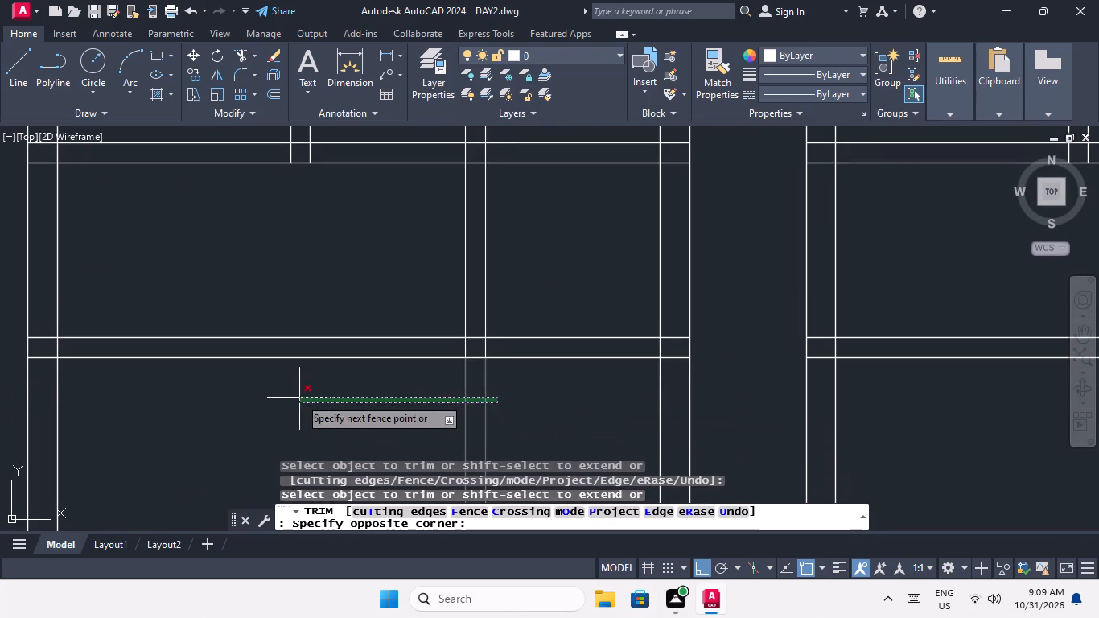
click(378, 414)
click(380, 381)
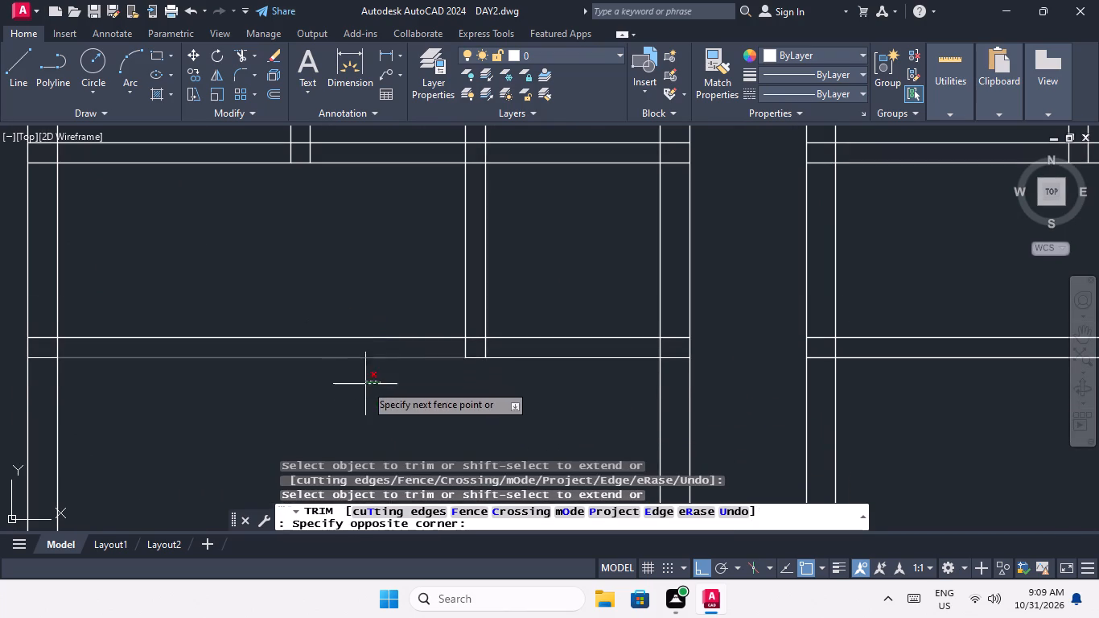
middle_drag(367, 384, 319, 421)
scroll(344, 422, up, 2)
drag(367, 402, 338, 360)
click(294, 266)
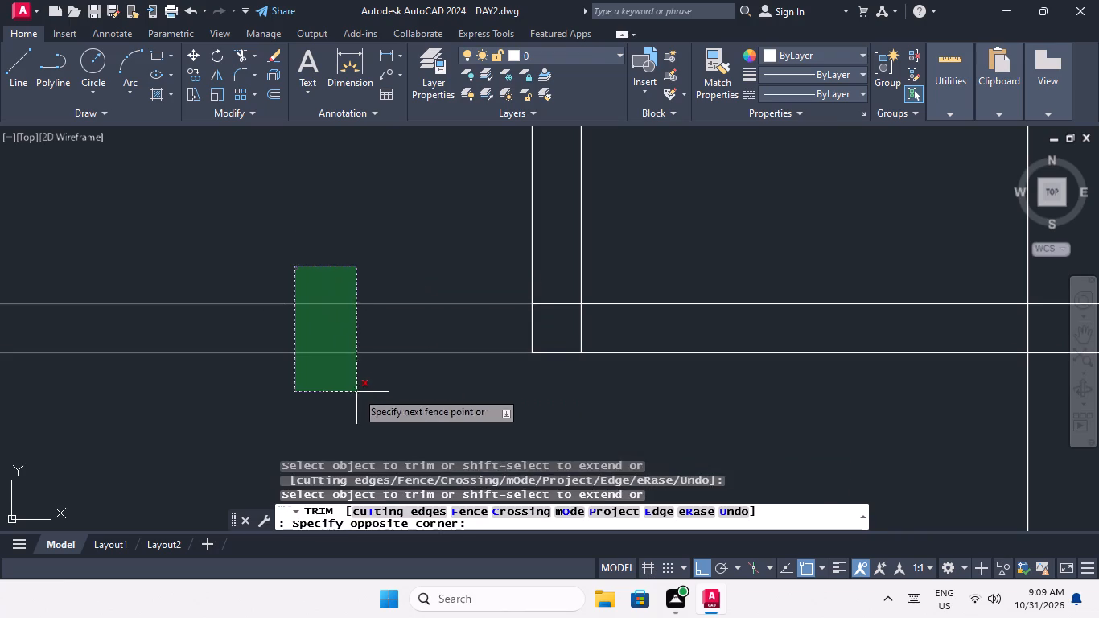
click(357, 389)
Trim the wall lines running left of and below the small room in the second unit from the top, right of the corridor.
scroll(348, 333, down, 4)
scroll(596, 344, up, 1)
middle_drag(563, 363, 557, 366)
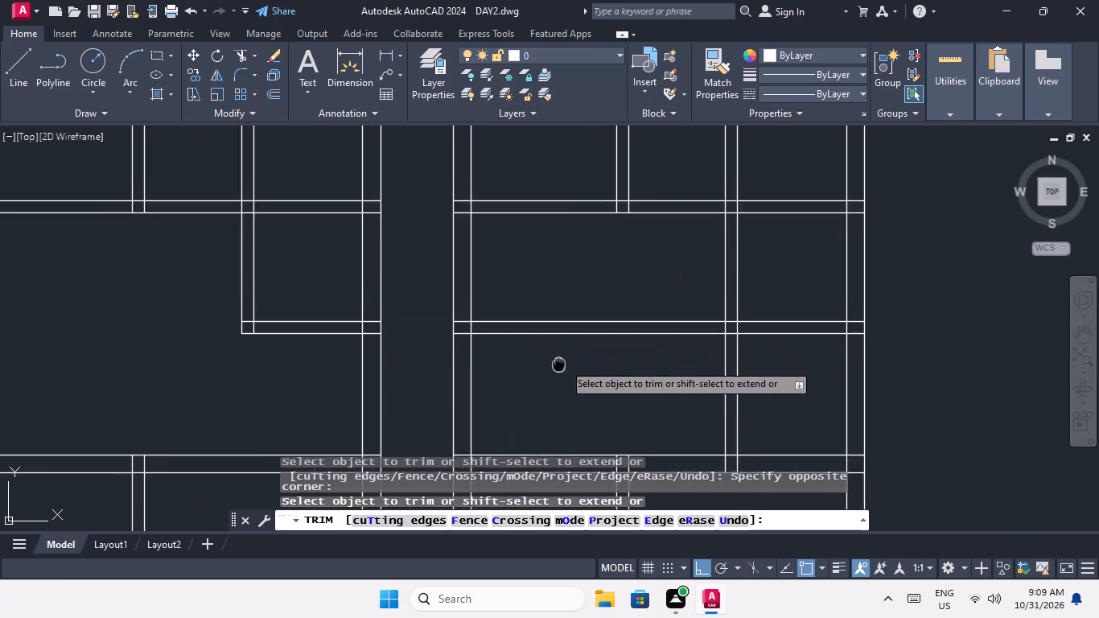
middle_drag(557, 366, 414, 404)
scroll(484, 402, up, 3)
drag(564, 372, 529, 336)
click(451, 212)
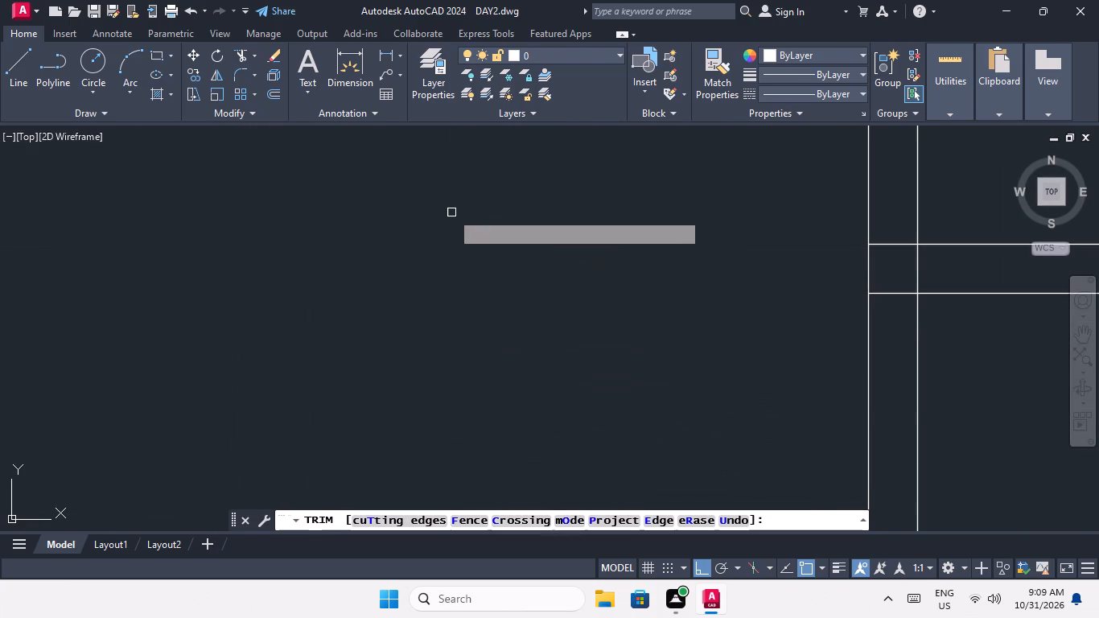
scroll(452, 212, down, 5)
scroll(493, 268, up, 6)
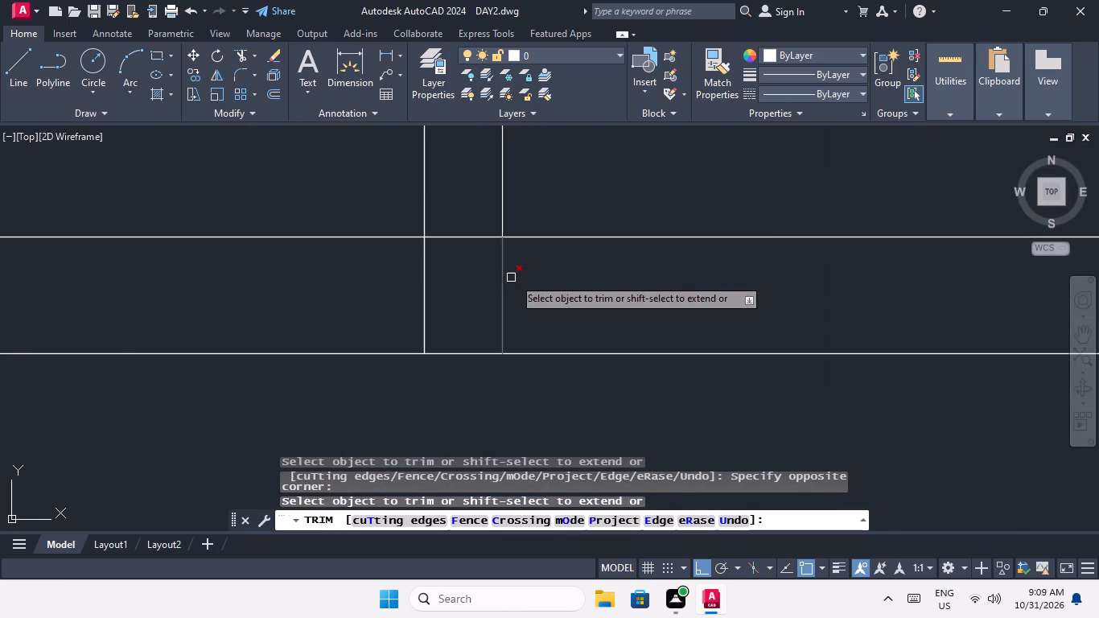
drag(530, 270, 439, 317)
click(363, 328)
scroll(377, 319, down, 3)
middle_drag(402, 361, 423, 460)
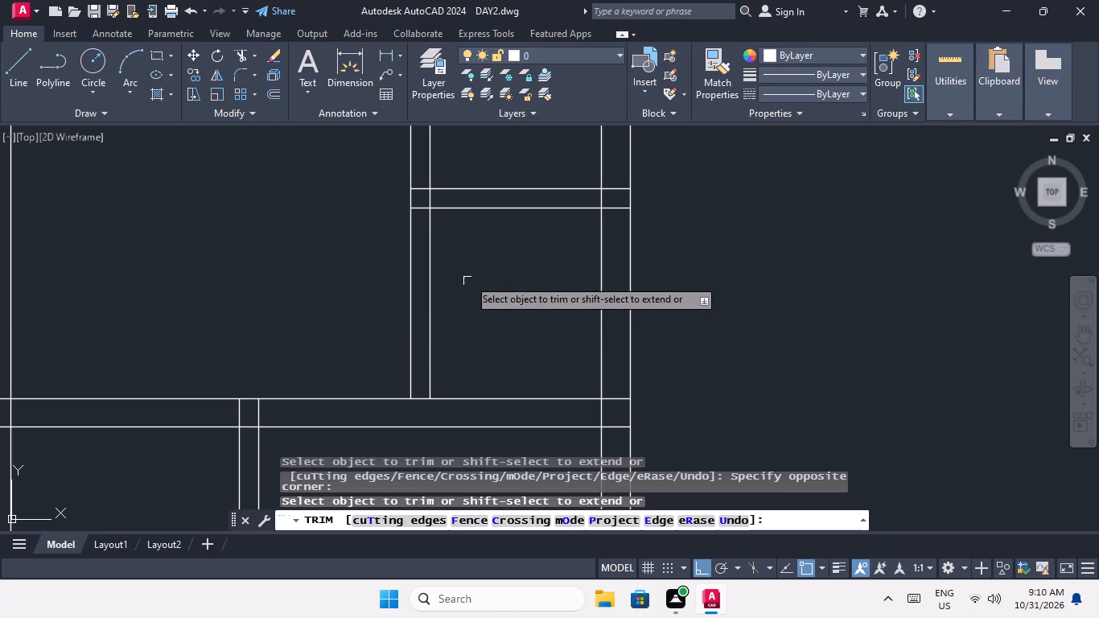
drag(473, 267, 365, 347)
click(338, 356)
Trim the vertical small-room wall lines crossing both large rooms in the second pair from the top.
middle_drag(356, 337, 383, 457)
scroll(360, 357, down, 4)
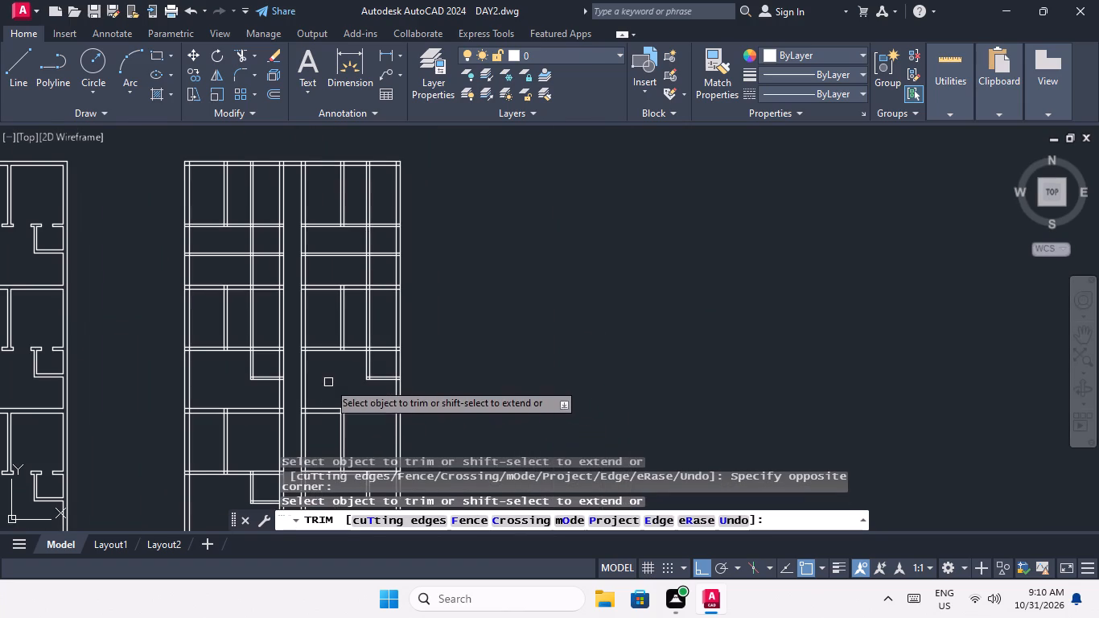
scroll(378, 321, up, 1)
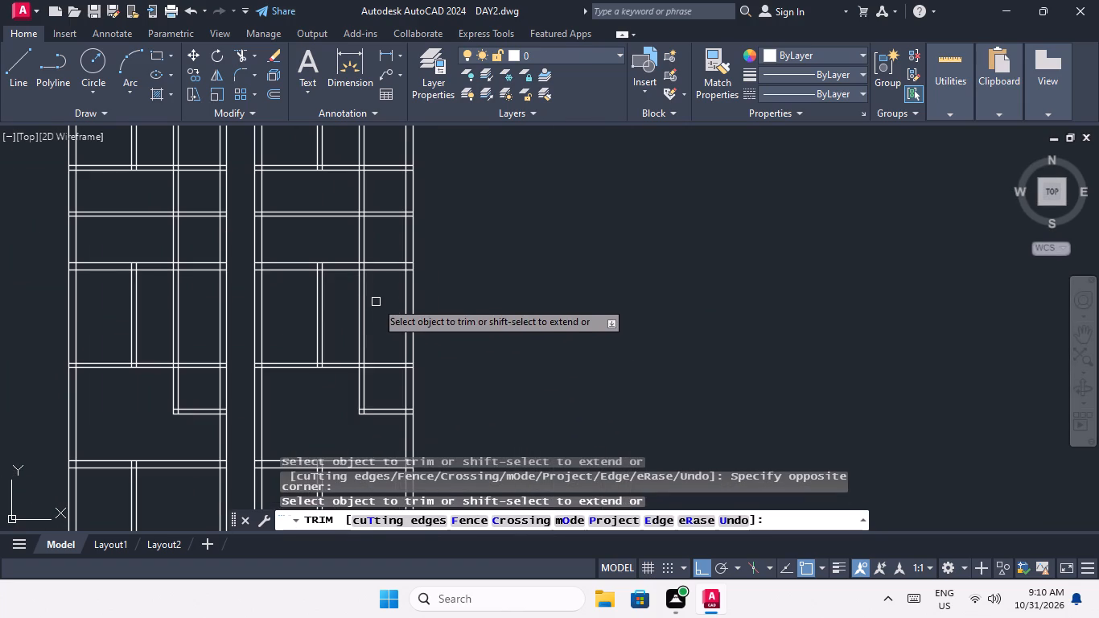
drag(376, 299, 361, 325)
click(350, 332)
drag(195, 307, 169, 320)
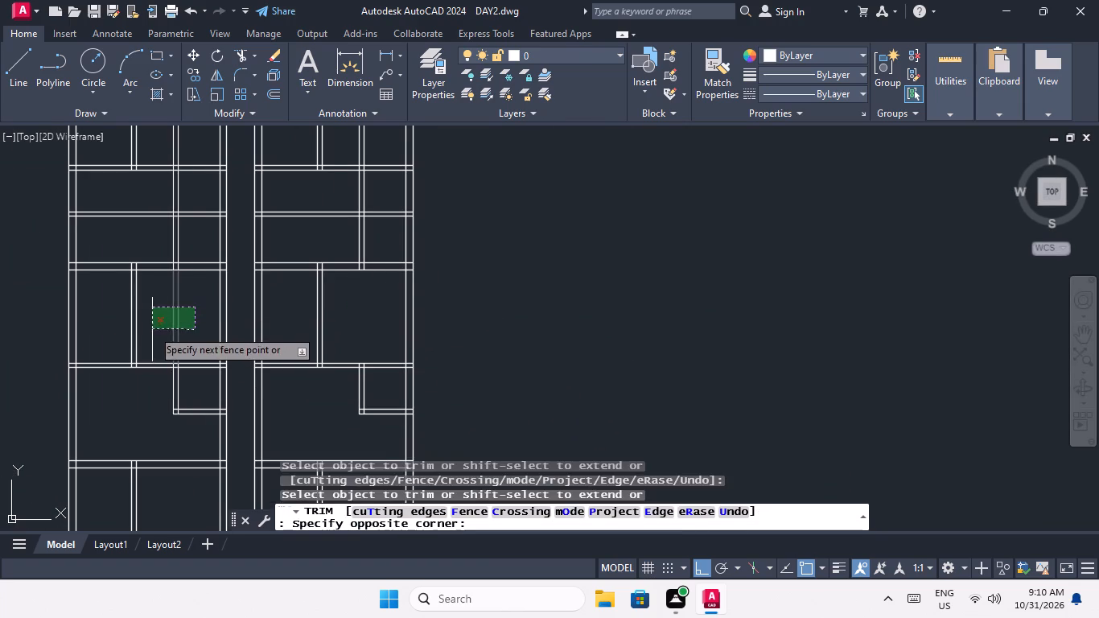
click(154, 328)
Trim the vertical wall lines running below the small rooms in the top pair on both sides of the corridor.
middle_drag(184, 311, 212, 381)
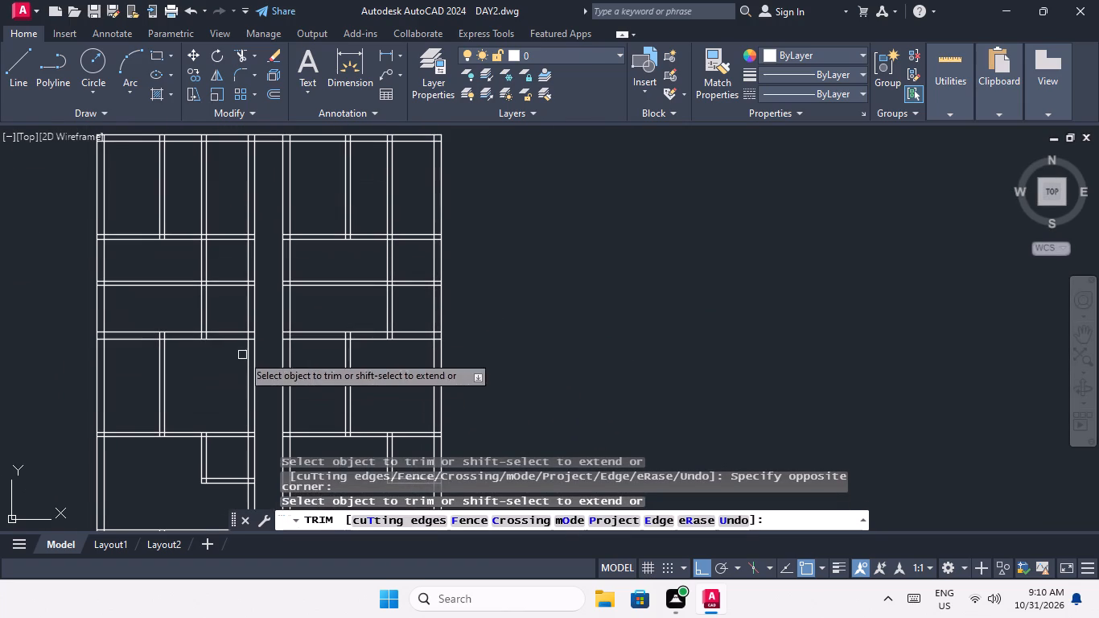
scroll(394, 315, up, 3)
middle_drag(400, 305, 430, 414)
scroll(426, 346, up, 1)
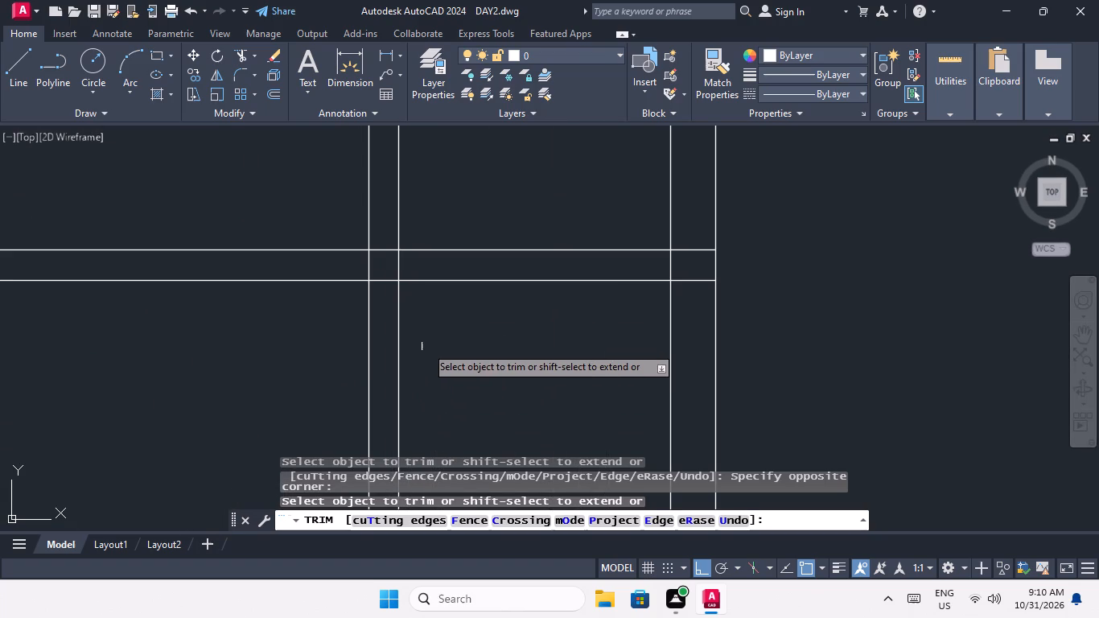
drag(438, 335, 387, 397)
drag(283, 429, 291, 425)
scroll(328, 385, down, 2)
middle_drag(327, 387, 641, 381)
scroll(616, 375, down, 2)
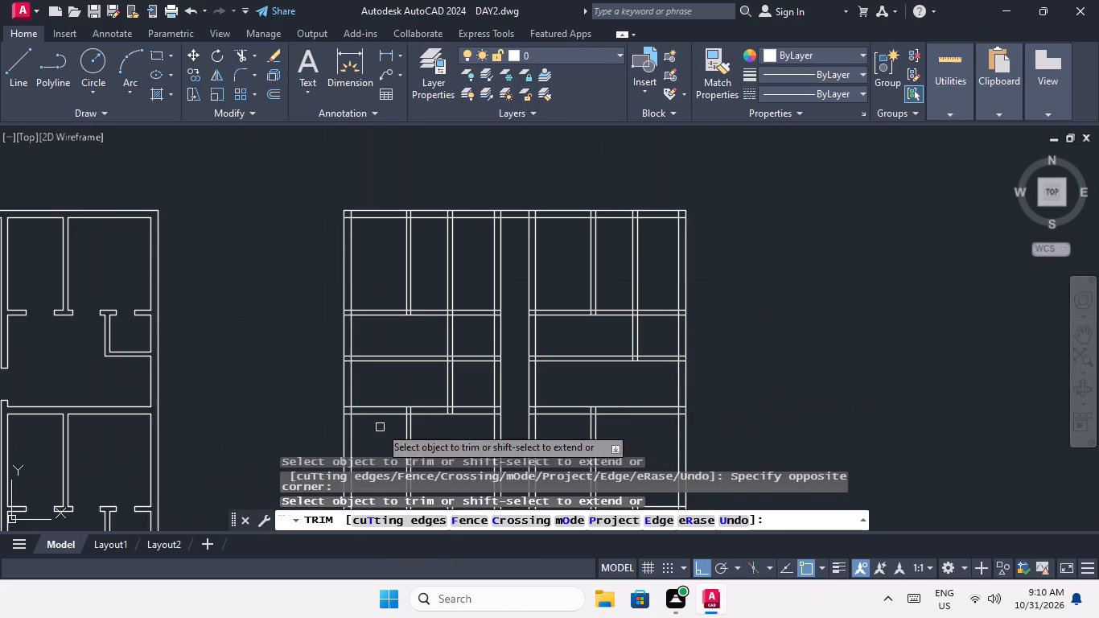
scroll(437, 389, up, 4)
middle_drag(498, 374, 501, 439)
drag(548, 367, 492, 418)
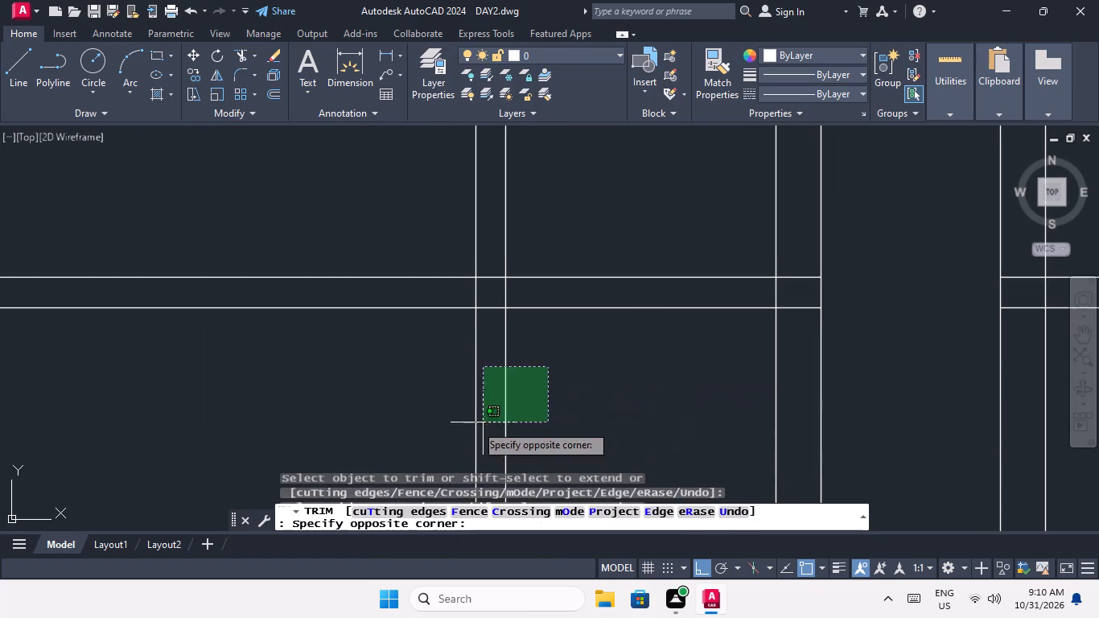
drag(410, 429, 422, 426)
scroll(461, 380, down, 2)
middle_drag(459, 401, 426, 492)
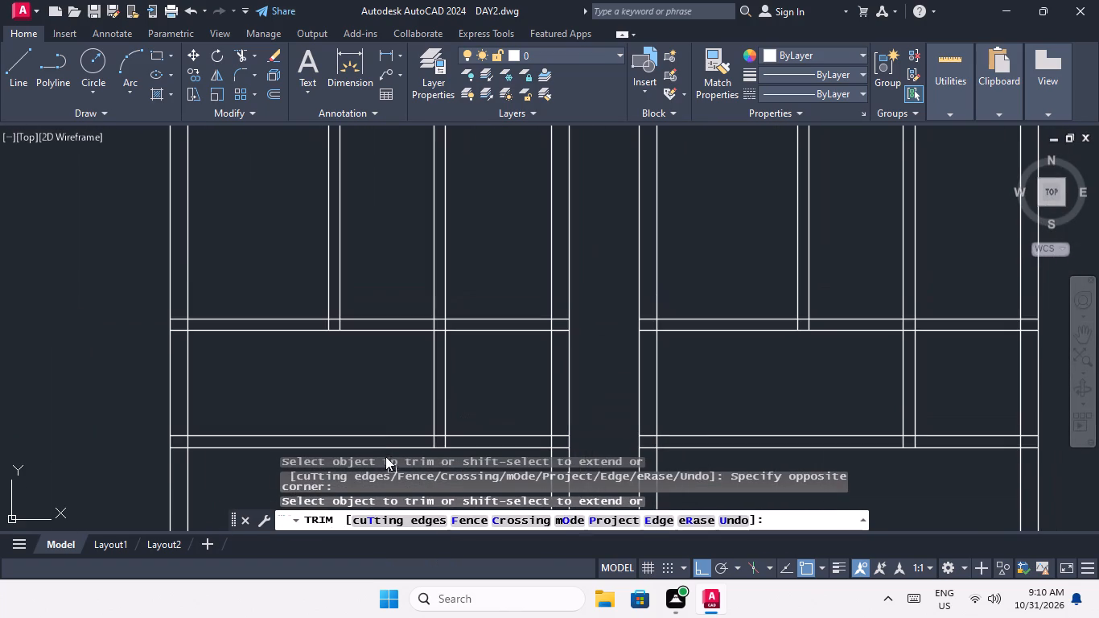
Trim the horizontal wall lines running left of the small rooms in the top pair of units on both sides of the corridor.
middle_drag(394, 402, 277, 265)
scroll(268, 314, up, 2)
drag(314, 329, 313, 330)
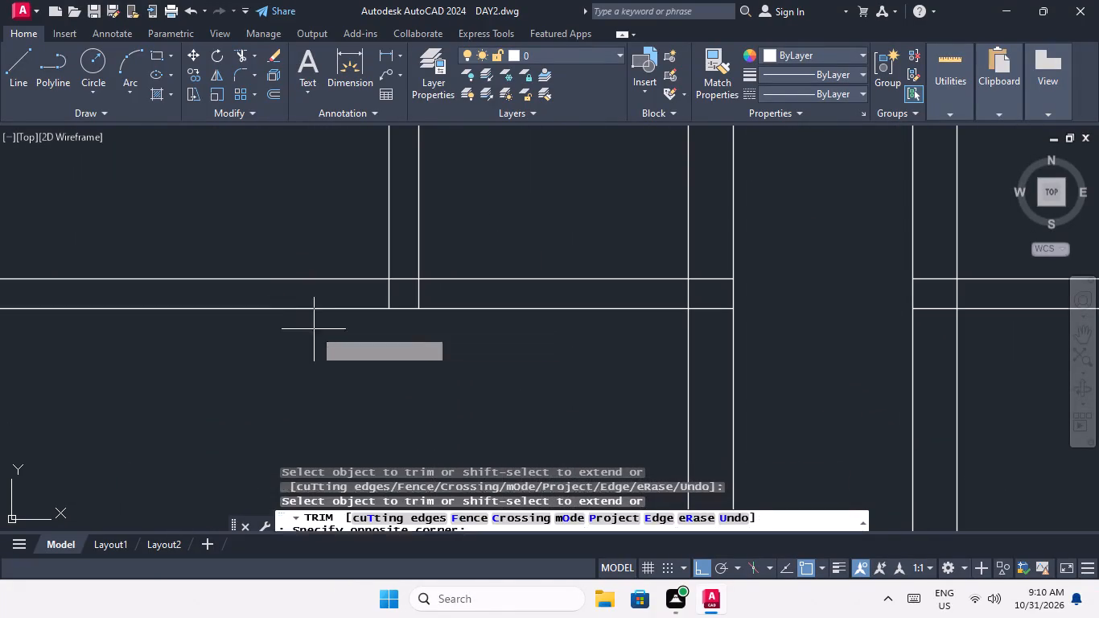
drag(313, 330, 293, 300)
click(252, 226)
scroll(252, 226, down, 3)
scroll(578, 229, up, 4)
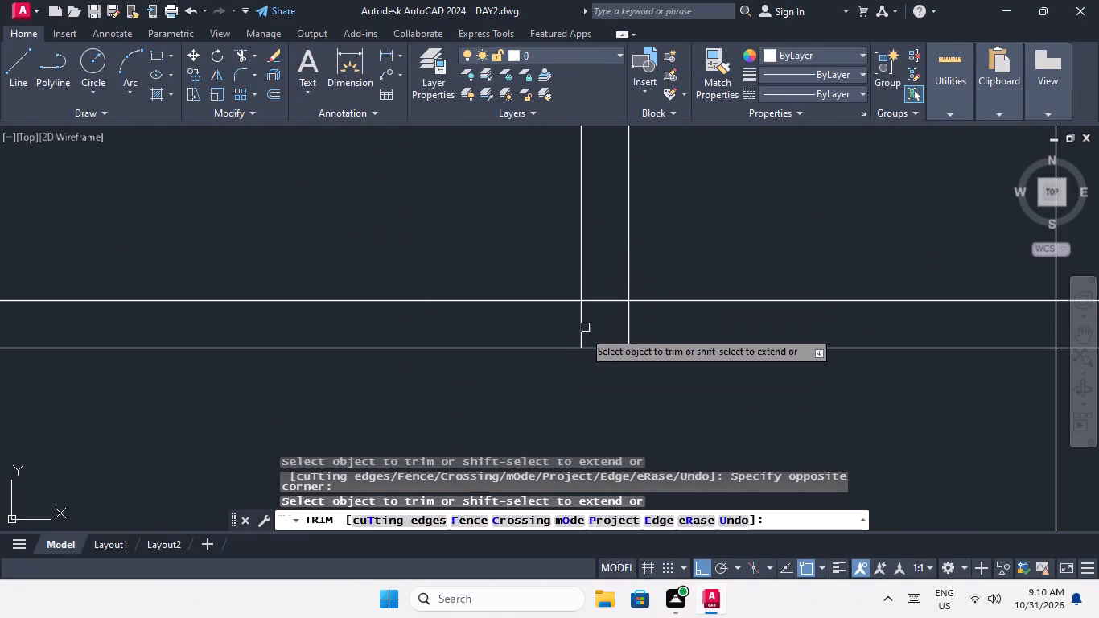
middle_drag(512, 365, 434, 367)
drag(463, 377, 432, 357)
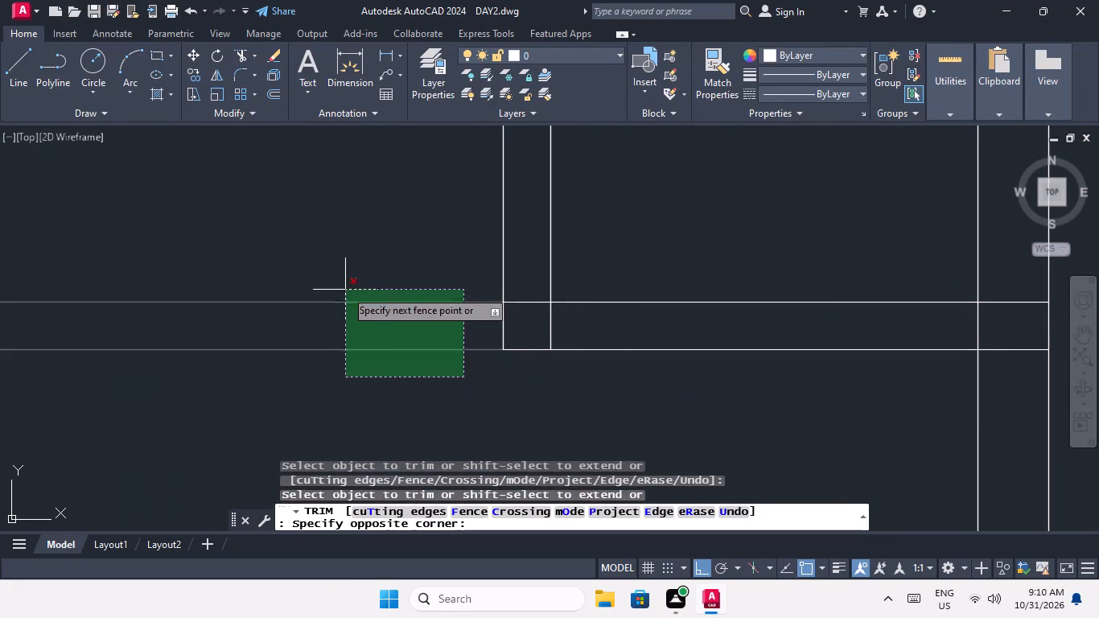
click(345, 290)
scroll(345, 295, down, 3)
middle_drag(352, 316, 381, 433)
scroll(365, 331, down, 3)
middle_drag(365, 339, 469, 365)
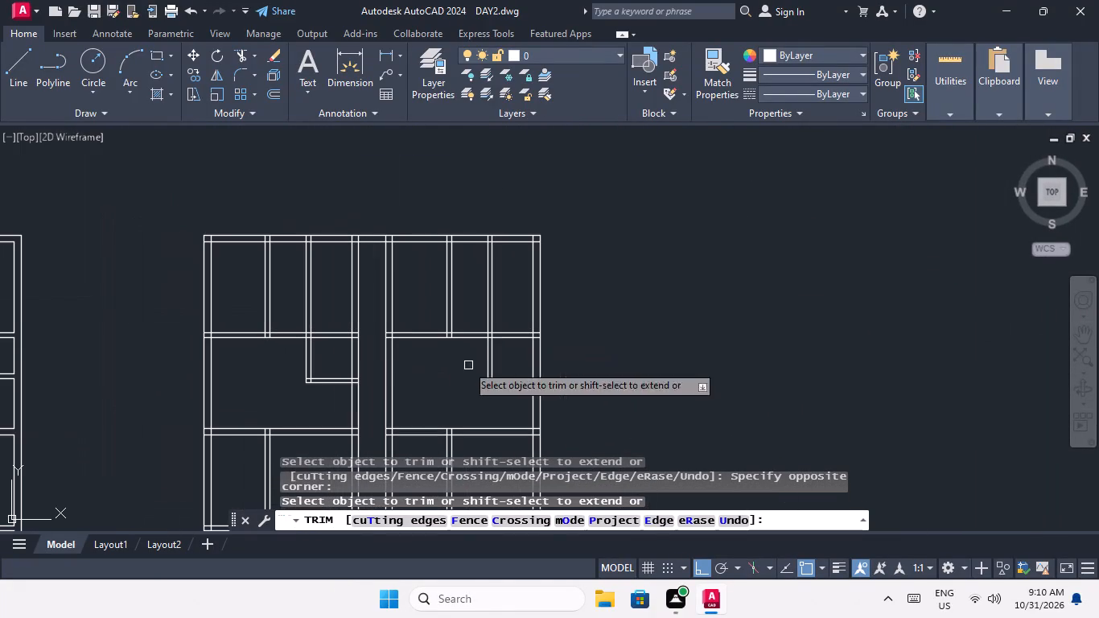
Trim the vertical small-room wall lines crossing the upper large rooms in the top pair of units on both sides of the corridor.
scroll(310, 307, up, 3)
middle_drag(323, 313, 328, 267)
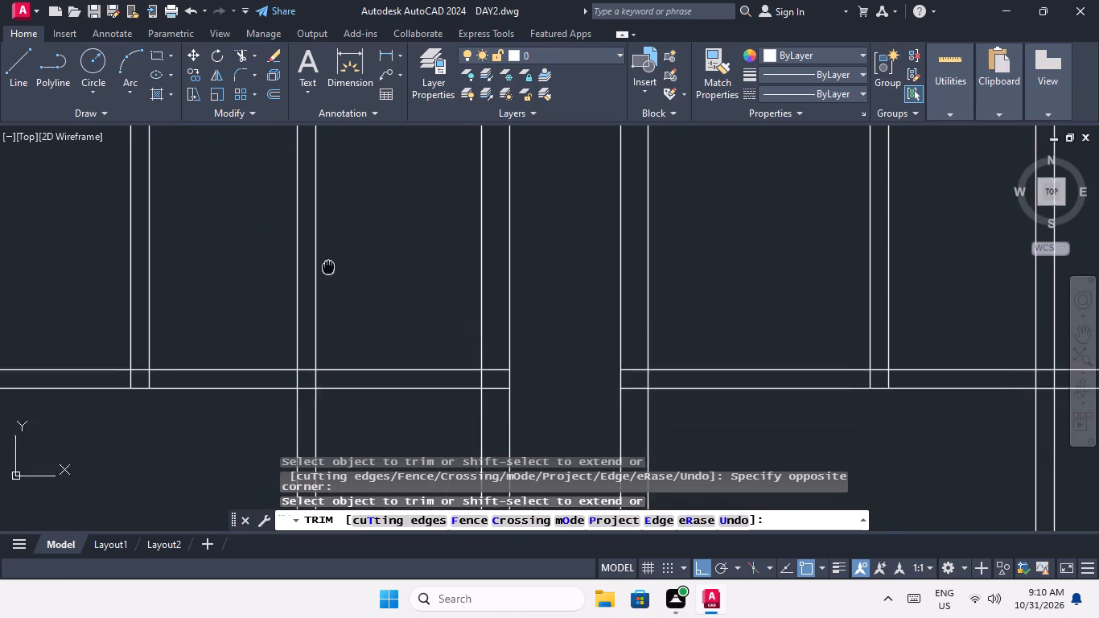
middle_drag(328, 267, 331, 250)
scroll(344, 266, up, 2)
drag(363, 230, 271, 323)
click(198, 340)
scroll(260, 275, down, 2)
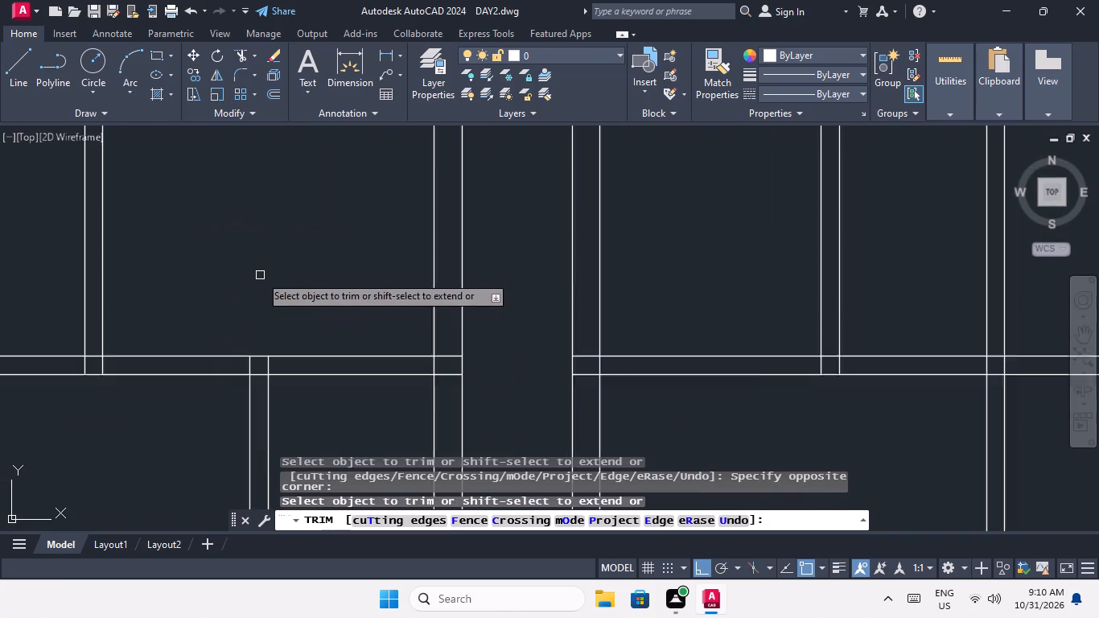
scroll(260, 275, down, 1)
middle_drag(353, 286, 0, 319)
scroll(360, 322, up, 1)
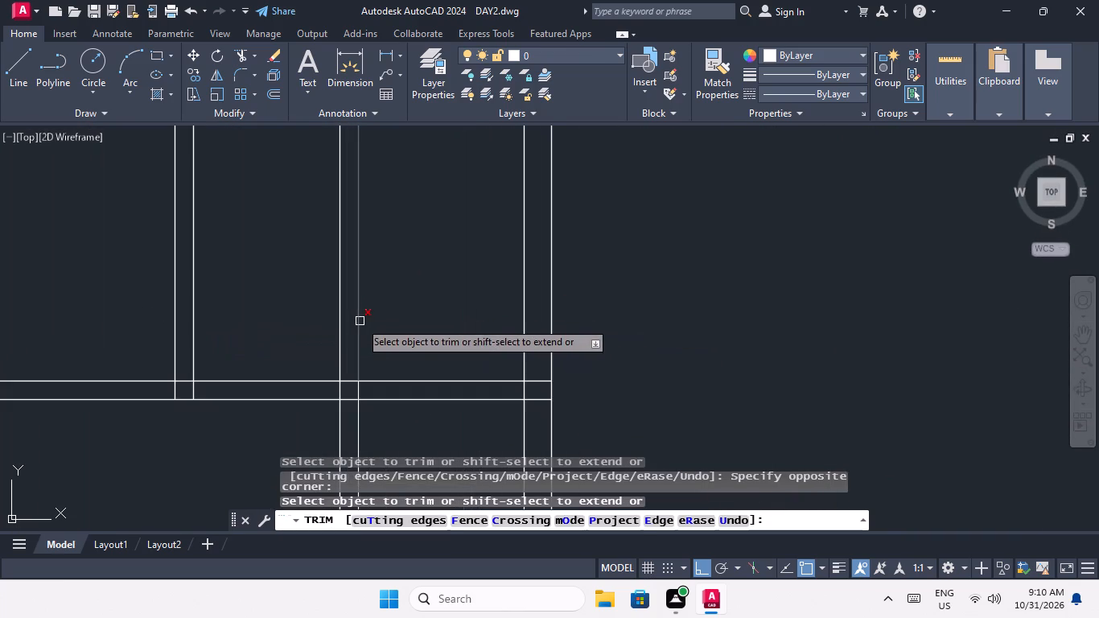
middle_drag(362, 319, 364, 242)
drag(392, 214, 337, 262)
click(288, 268)
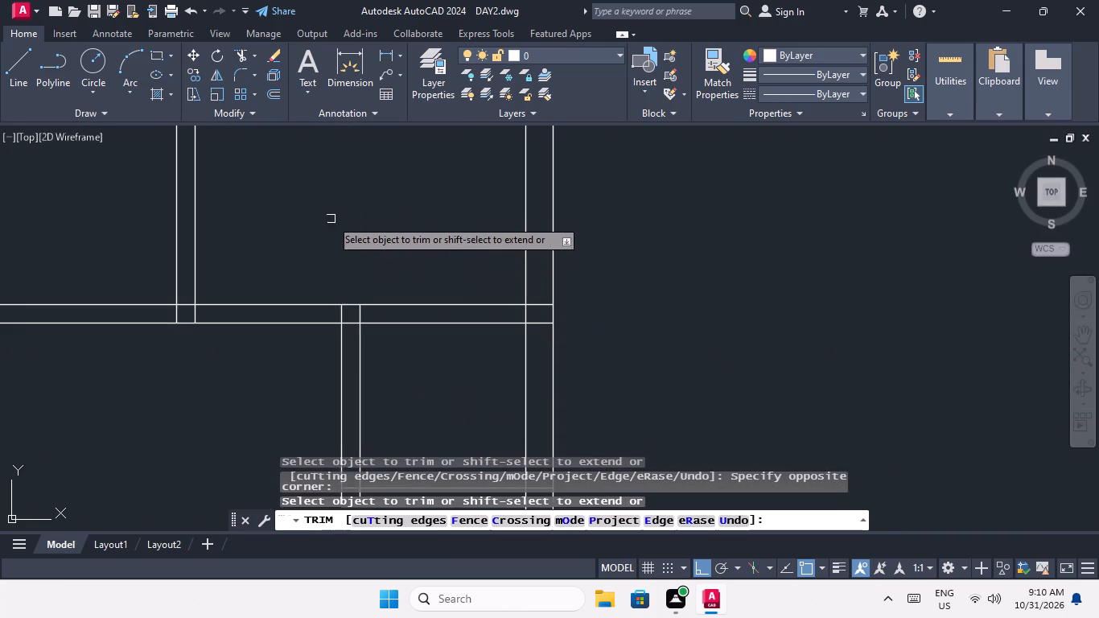
scroll(331, 218, down, 4)
key(Escape)
key(Escape)
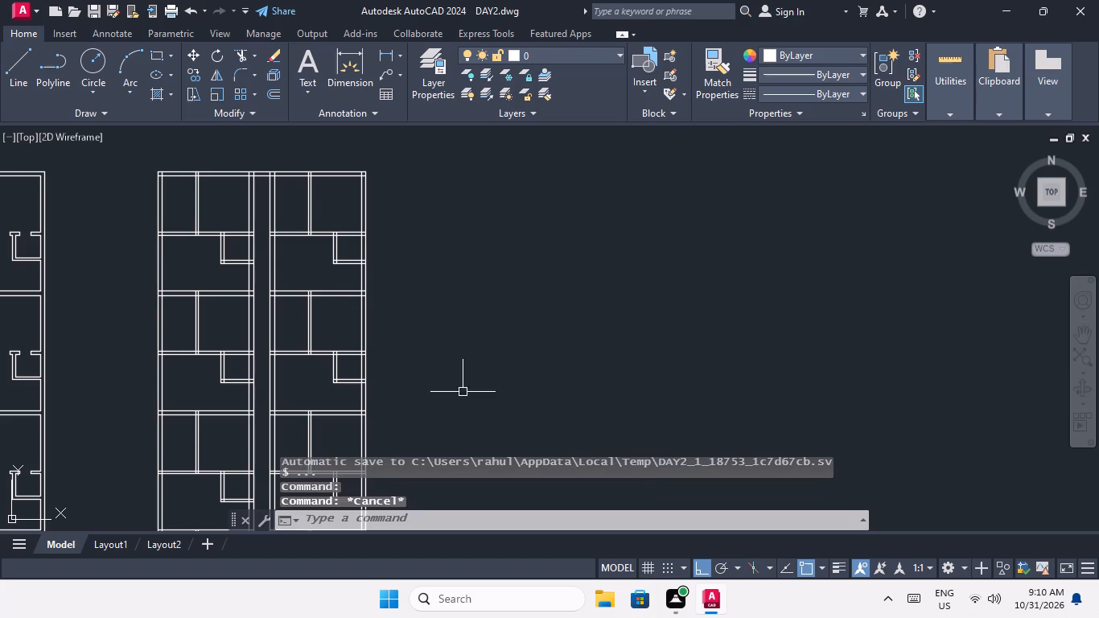
Measure the short wall stub left of the partition's T-shaped end in a finished floor plan.
middle_drag(442, 361, 552, 313)
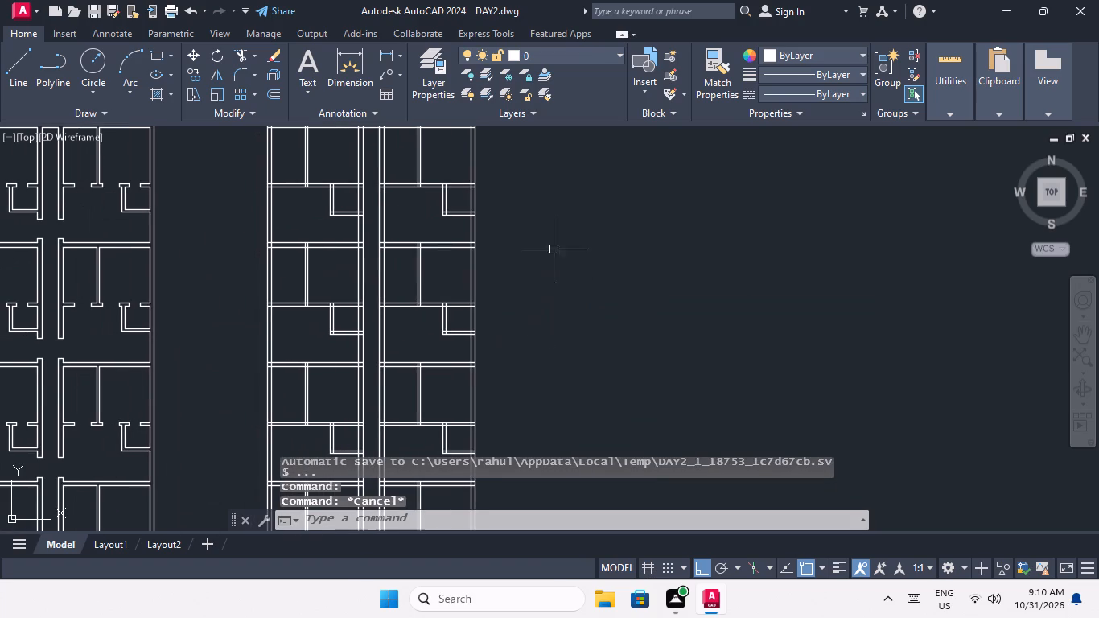
middle_drag(533, 307, 547, 278)
scroll(548, 279, down, 2)
middle_drag(548, 310, 512, 289)
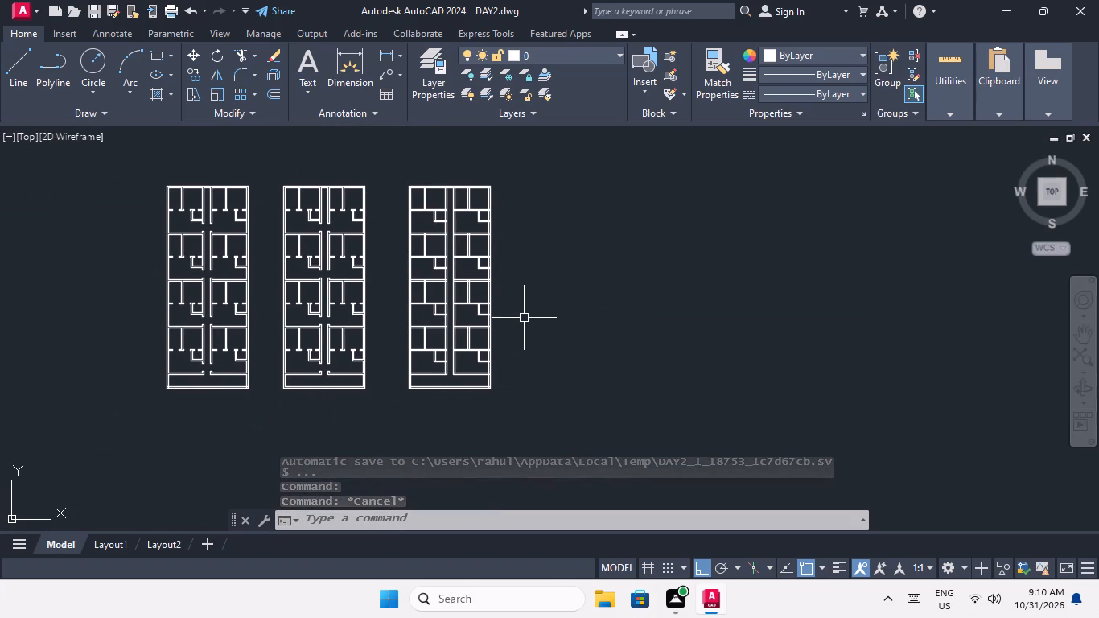
scroll(421, 194, up, 3)
middle_drag(442, 247, 456, 283)
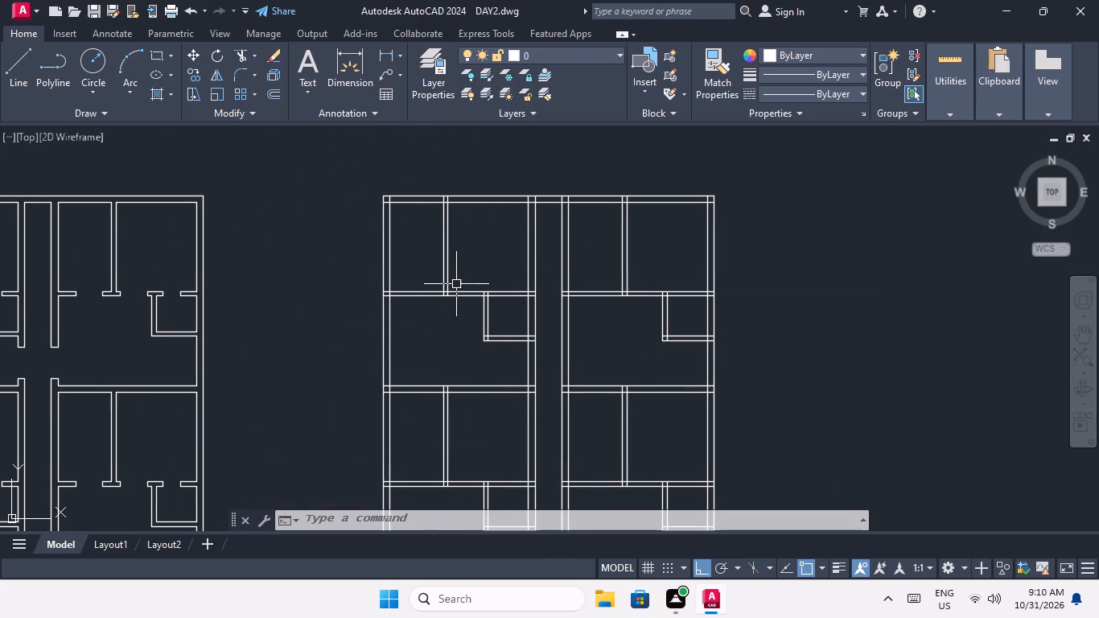
scroll(457, 285, down, 1)
middle_drag(475, 287, 566, 299)
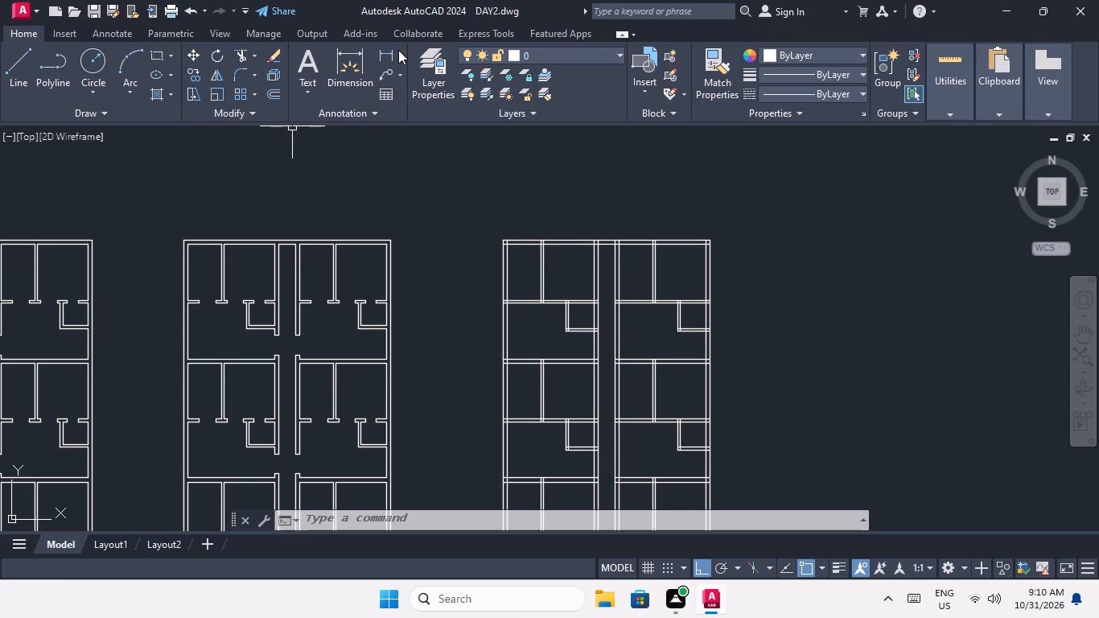
click(389, 52)
scroll(220, 310, up, 4)
middle_drag(183, 296, 204, 401)
scroll(219, 325, up, 4)
middle_drag(202, 377, 255, 297)
scroll(290, 253, down, 2)
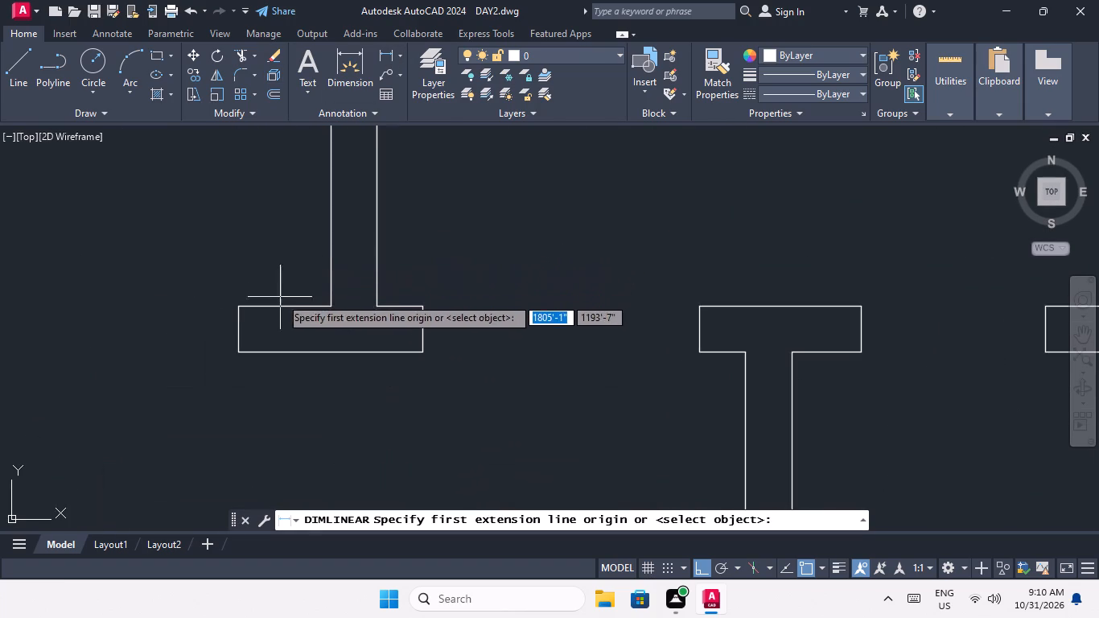
scroll(248, 307, up, 2)
click(224, 302)
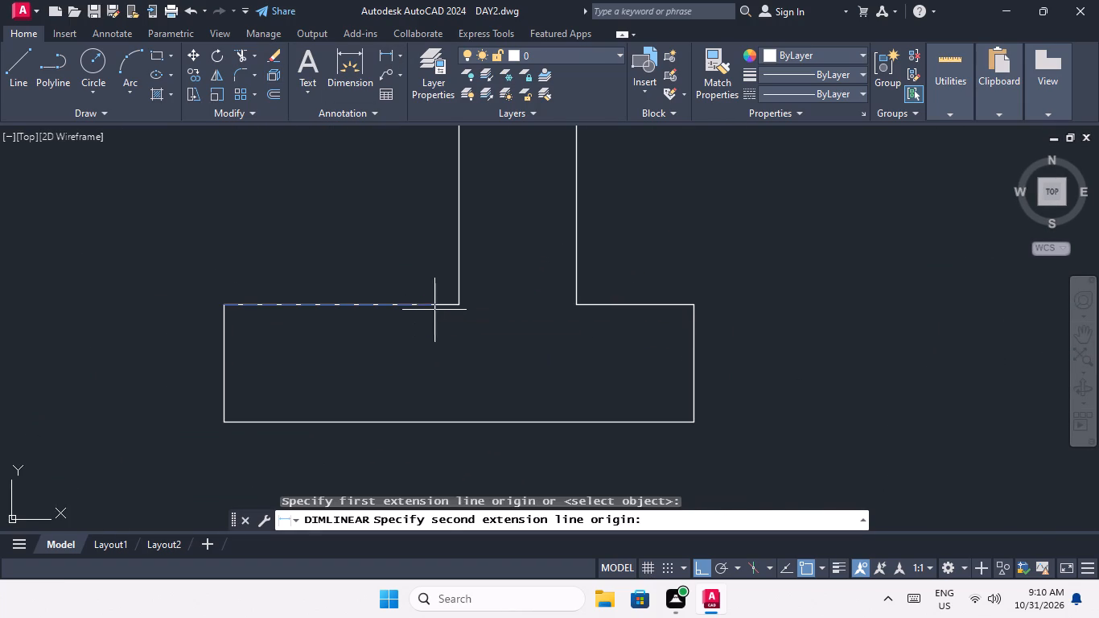
click(459, 306)
scroll(330, 335, up, 4)
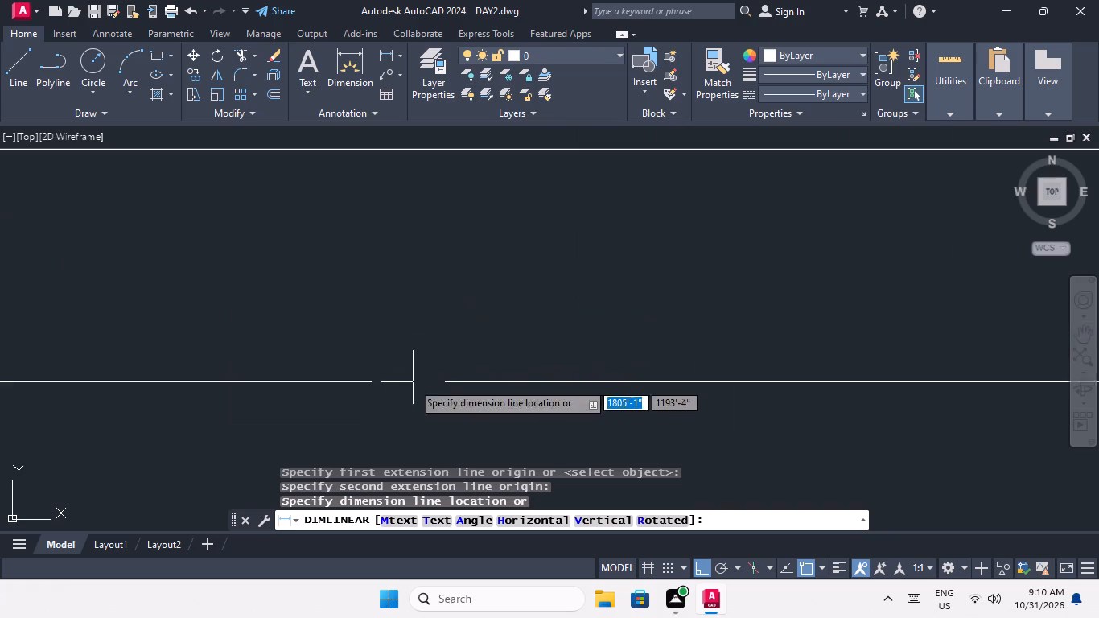
scroll(491, 398, up, 3)
scroll(431, 265, down, 5)
key(Escape)
Offset the left line of the upper-room partition 1' to the left in both top units of the third plan.
scroll(463, 233, down, 11)
middle_drag(477, 270, 308, 398)
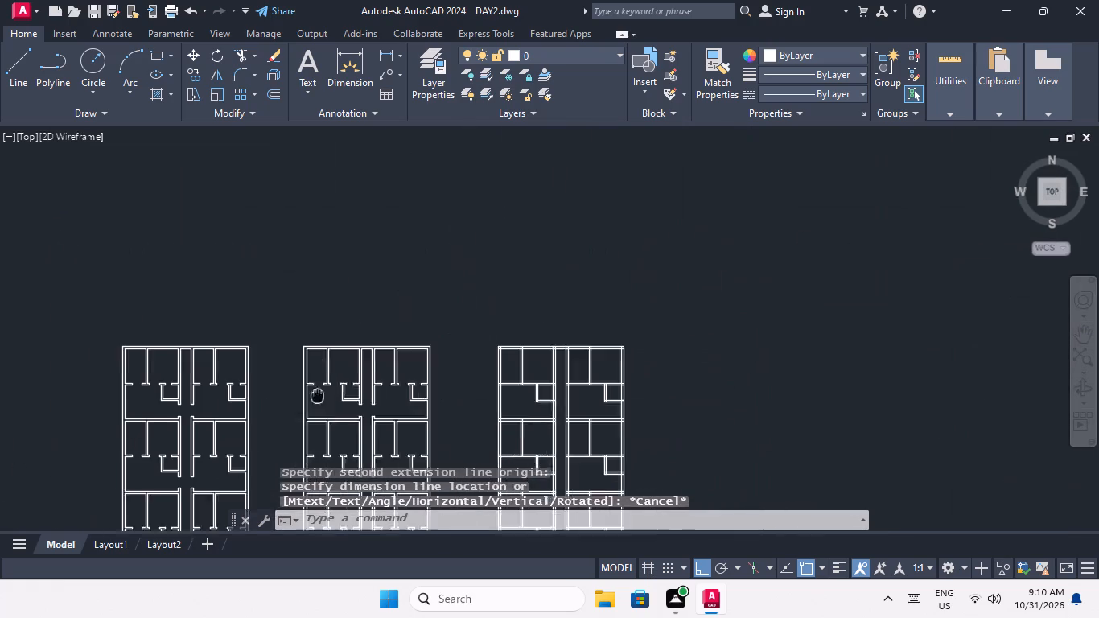
middle_drag(308, 398, 280, 400)
scroll(497, 371, up, 1)
middle_drag(511, 309, 512, 284)
scroll(484, 377, up, 2)
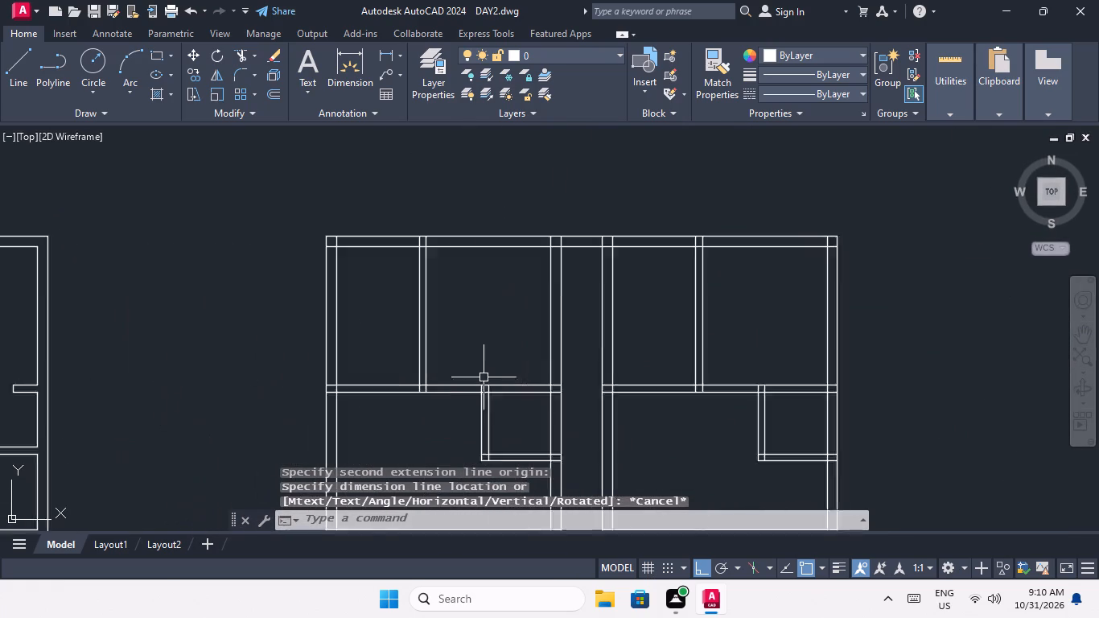
scroll(484, 377, up, 1)
middle_drag(467, 377, 516, 272)
key(Escape)
key(Escape)
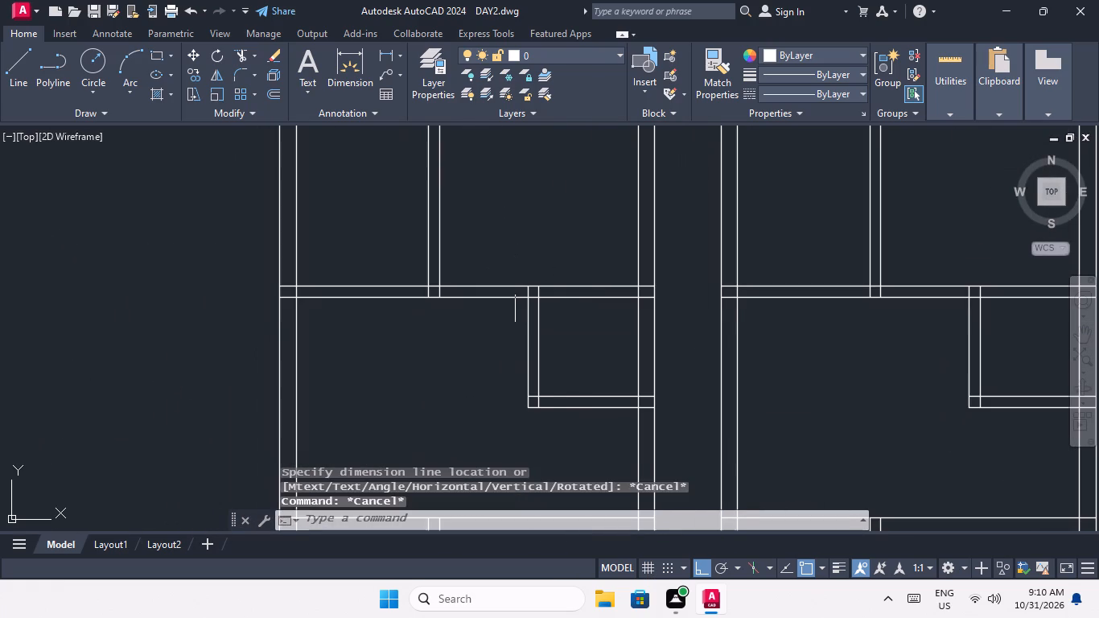
key(o)
key(Return)
key(1)
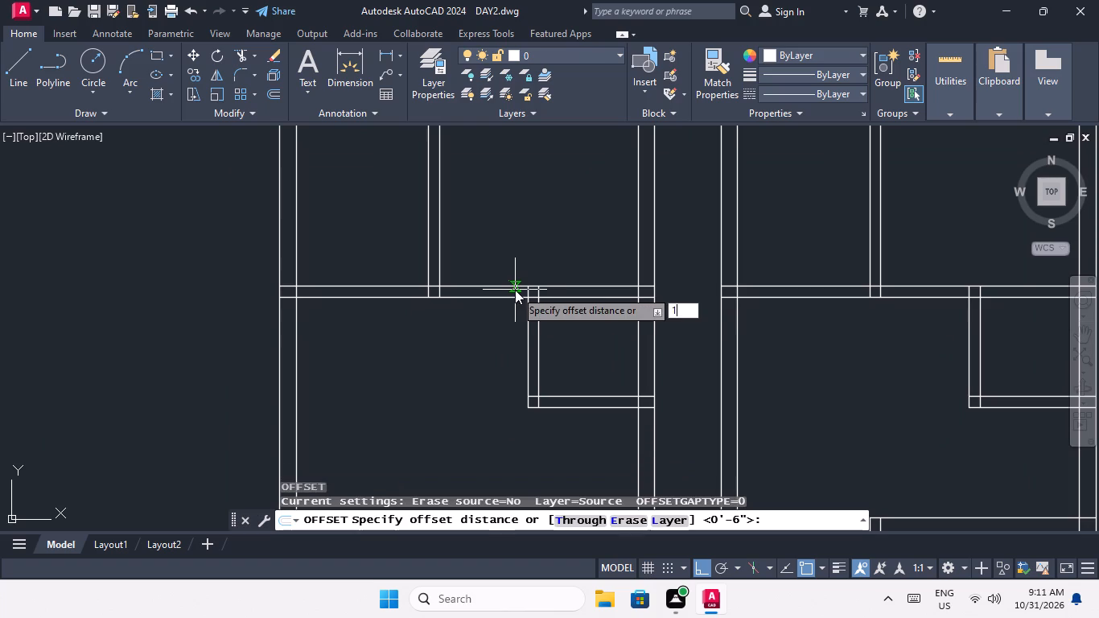
key(apostrophe)
key(Return)
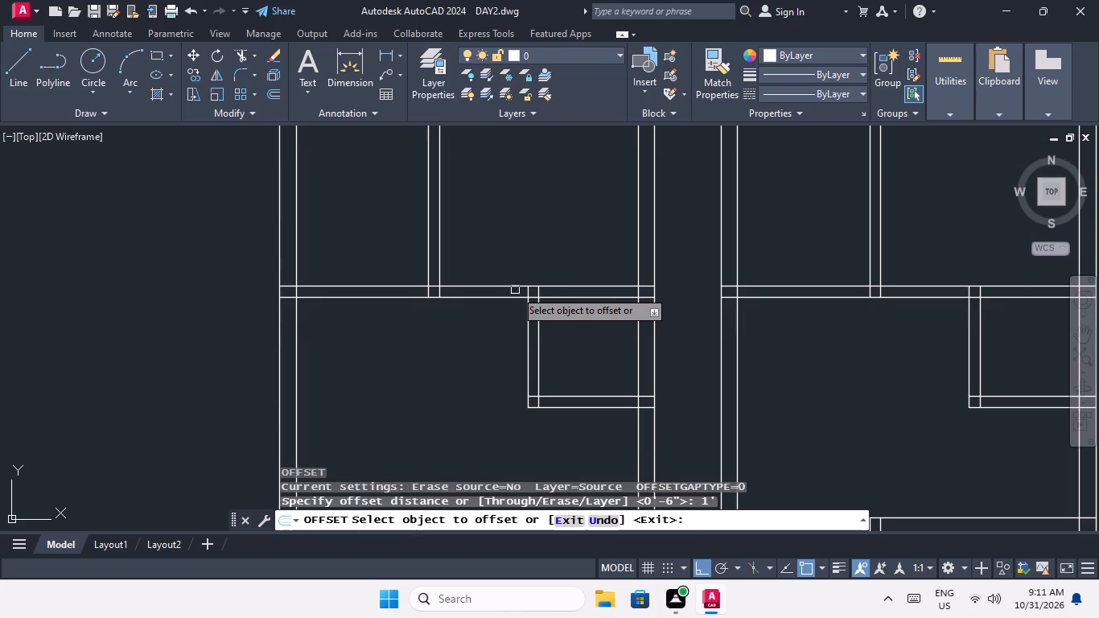
scroll(460, 253, down, 2)
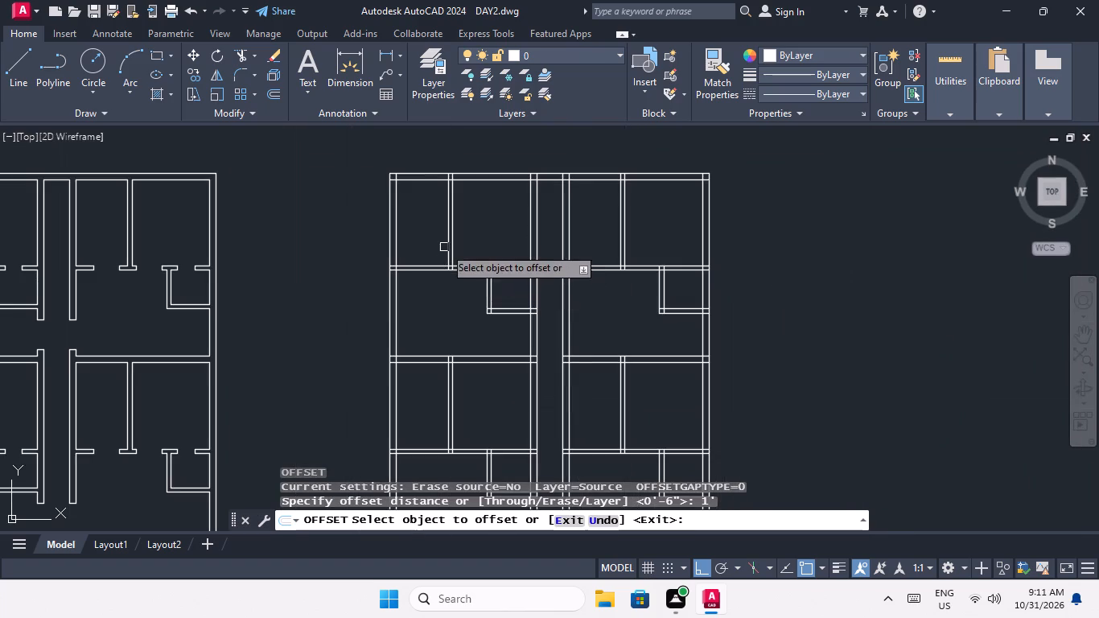
scroll(446, 246, up, 2)
drag(448, 252, 438, 262)
click(399, 287)
scroll(401, 271, down, 1)
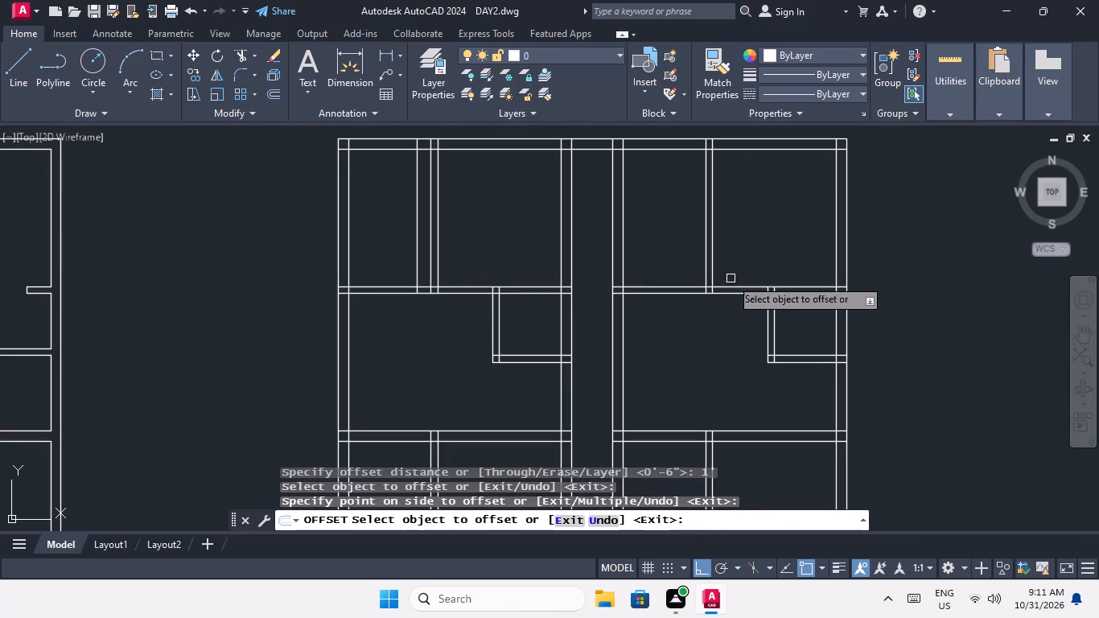
scroll(703, 247, up, 1)
drag(708, 262, 704, 266)
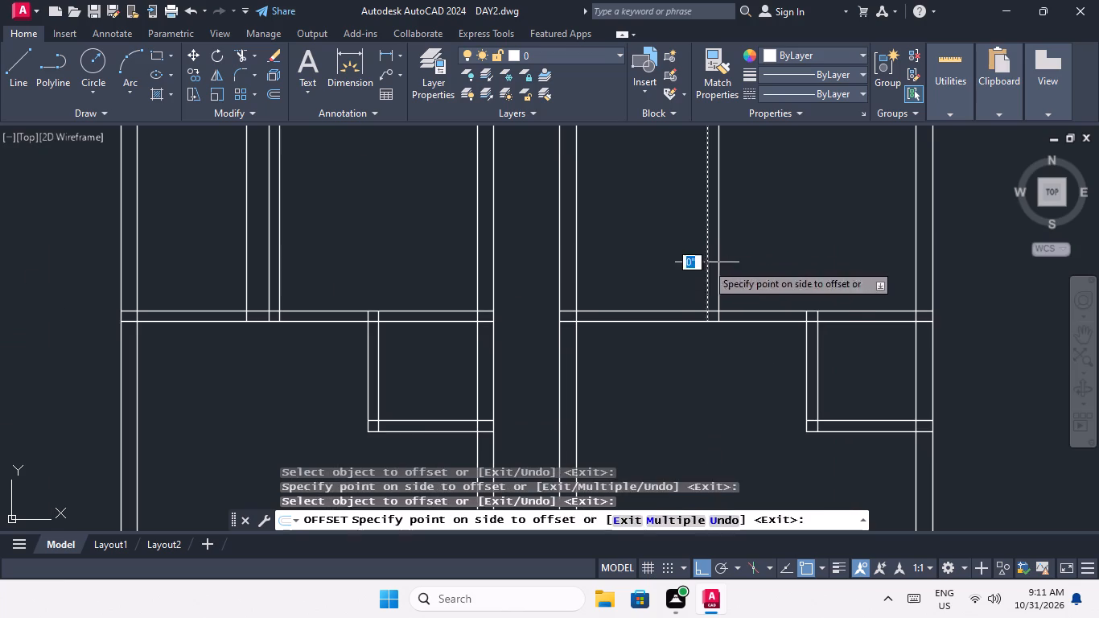
drag(704, 266, 694, 273)
click(670, 290)
Offset the left line of the upper-room partition 1' to the left in both units of the second pair from the top.
scroll(649, 189, down, 4)
scroll(588, 283, up, 4)
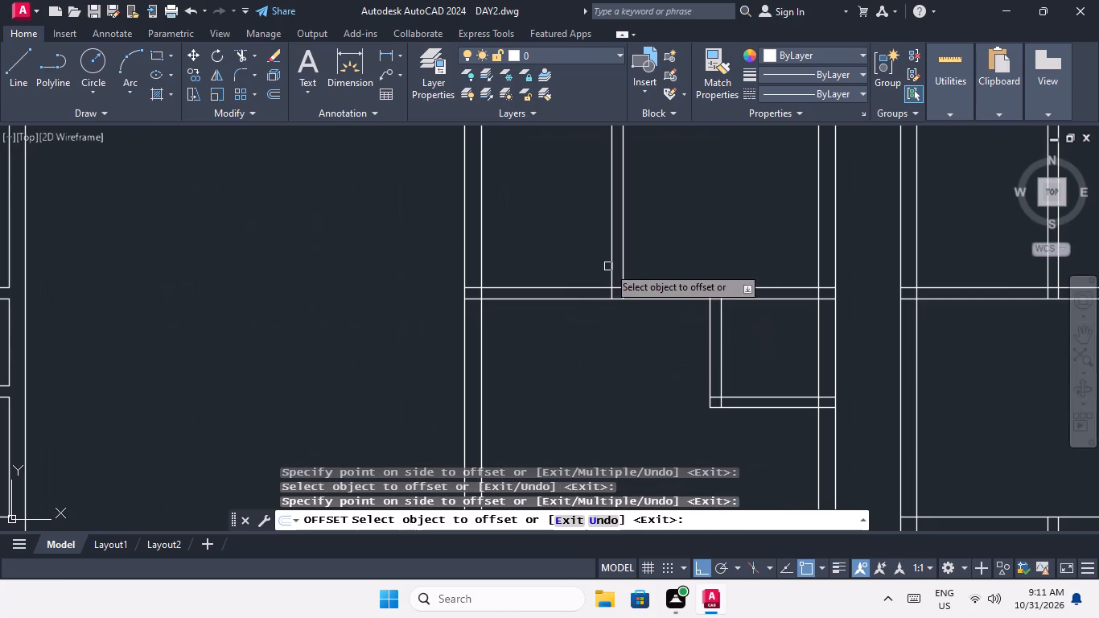
drag(609, 262, 593, 278)
click(581, 286)
scroll(582, 281, down, 3)
scroll(692, 266, up, 2)
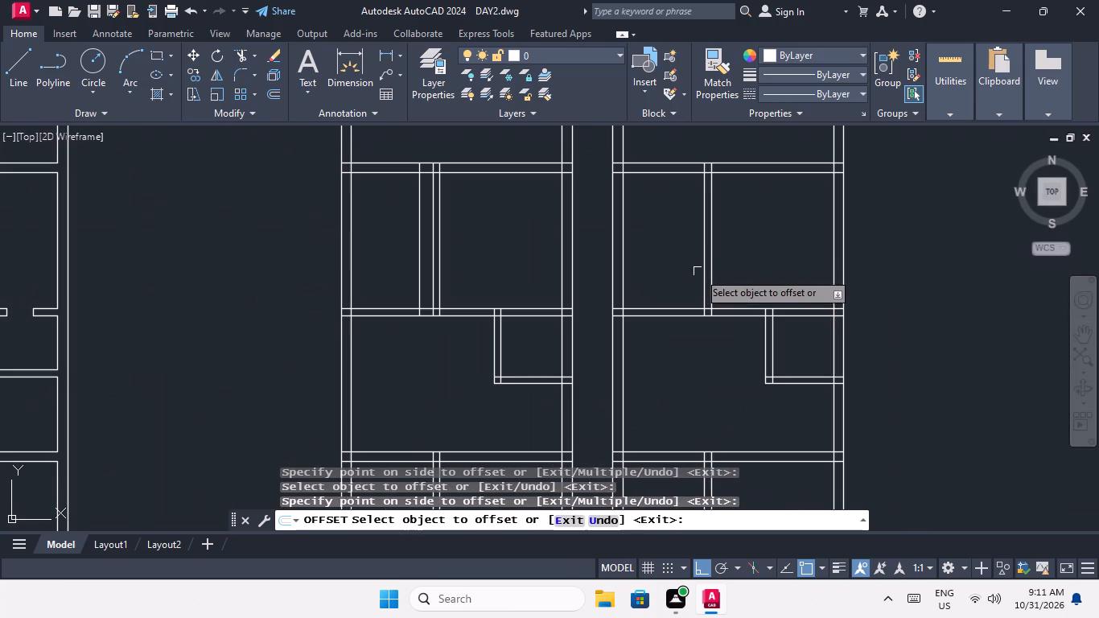
drag(702, 274, 619, 329)
click(613, 335)
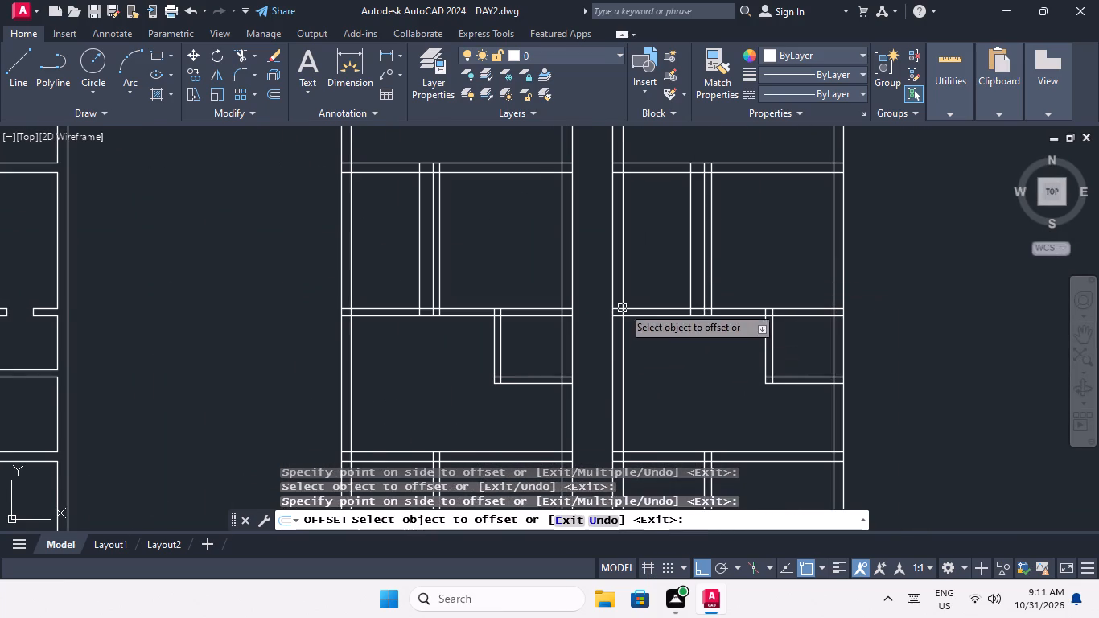
Offset the left line of the upper-room partition 1' to the left in both units of the third pair from the top.
scroll(624, 307, down, 1)
middle_drag(617, 356, 606, 276)
middle_drag(525, 367, 647, 144)
middle_drag(621, 228, 562, 337)
scroll(578, 328, down, 1)
scroll(563, 299, up, 3)
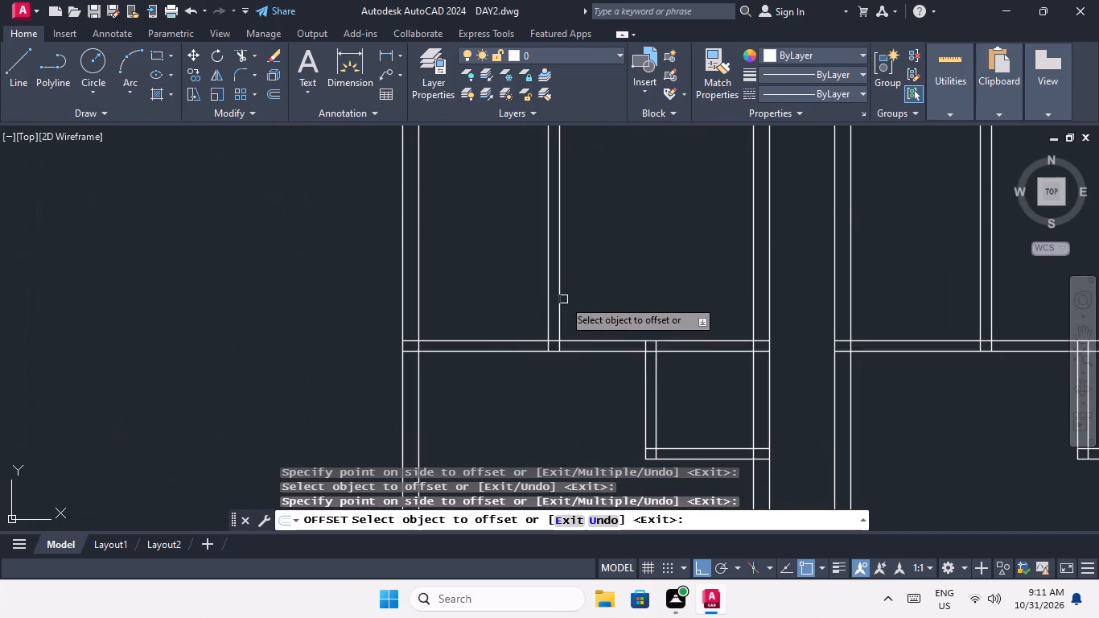
drag(549, 308, 529, 324)
click(487, 351)
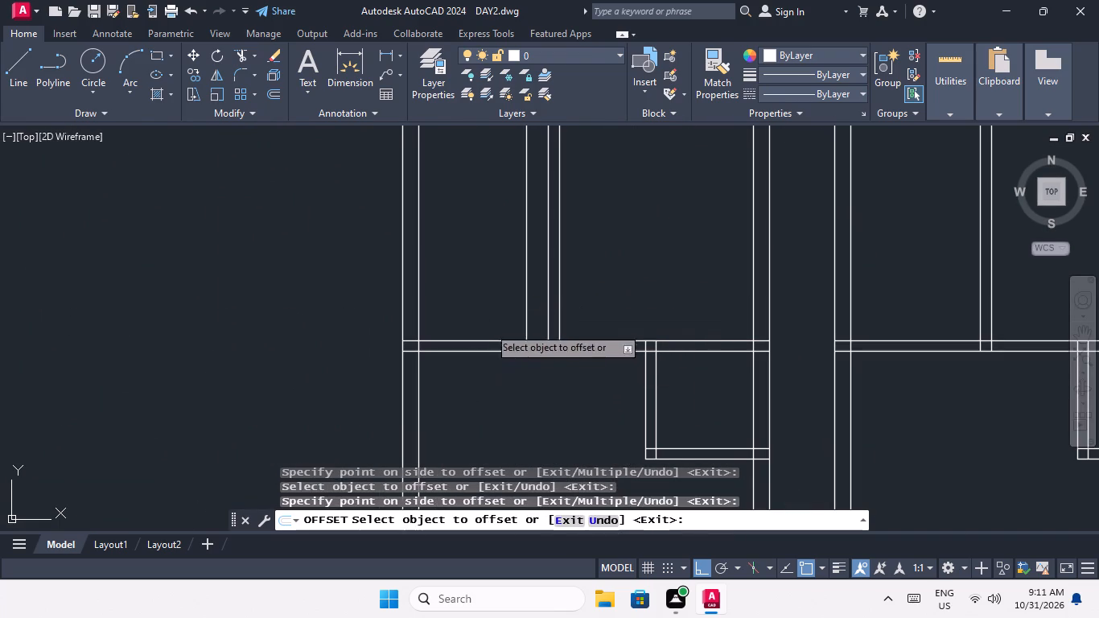
scroll(488, 325, down, 3)
scroll(577, 337, up, 3)
drag(707, 274, 678, 293)
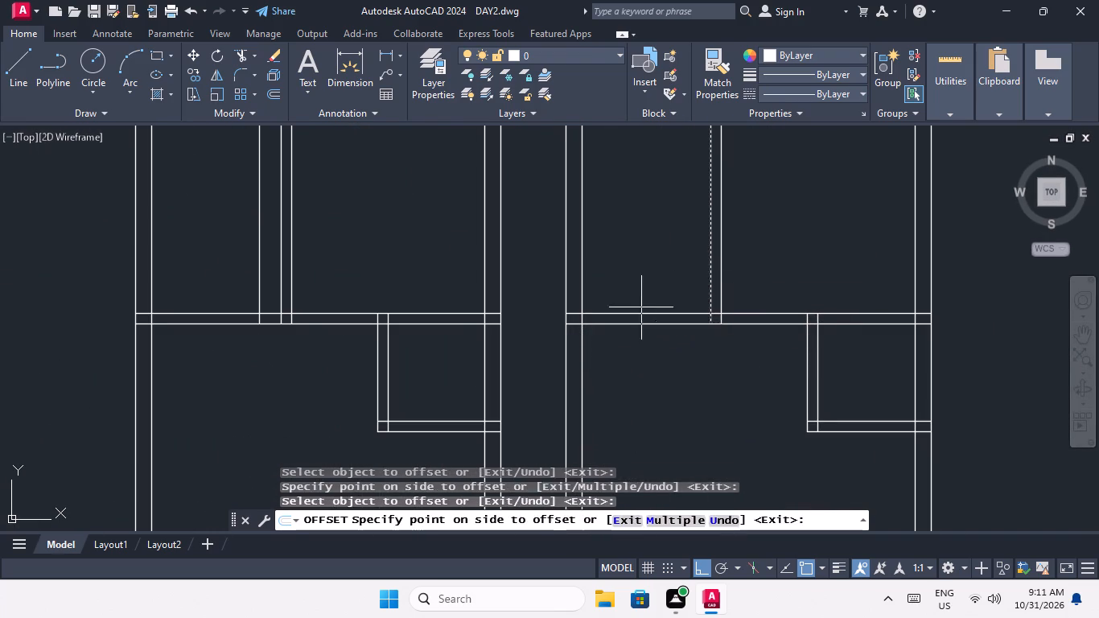
click(641, 307)
Offset the left line of the upper-room partition 1' to the left in both units of the bottom pair.
scroll(645, 340, down, 2)
middle_drag(656, 360, 661, 355)
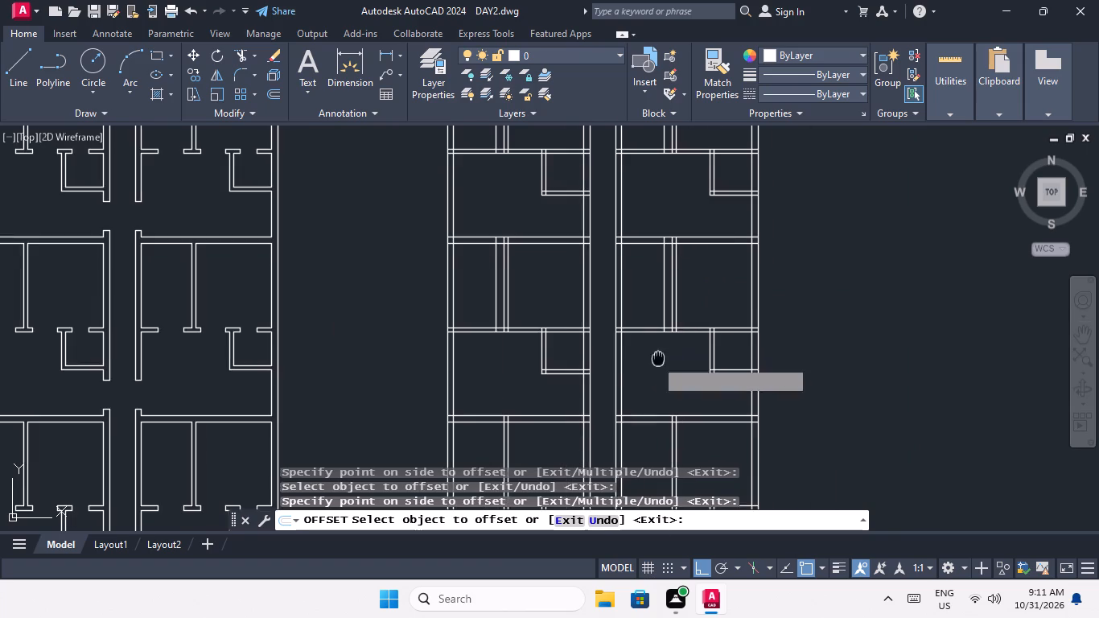
middle_drag(661, 355, 667, 208)
middle_drag(464, 380, 474, 312)
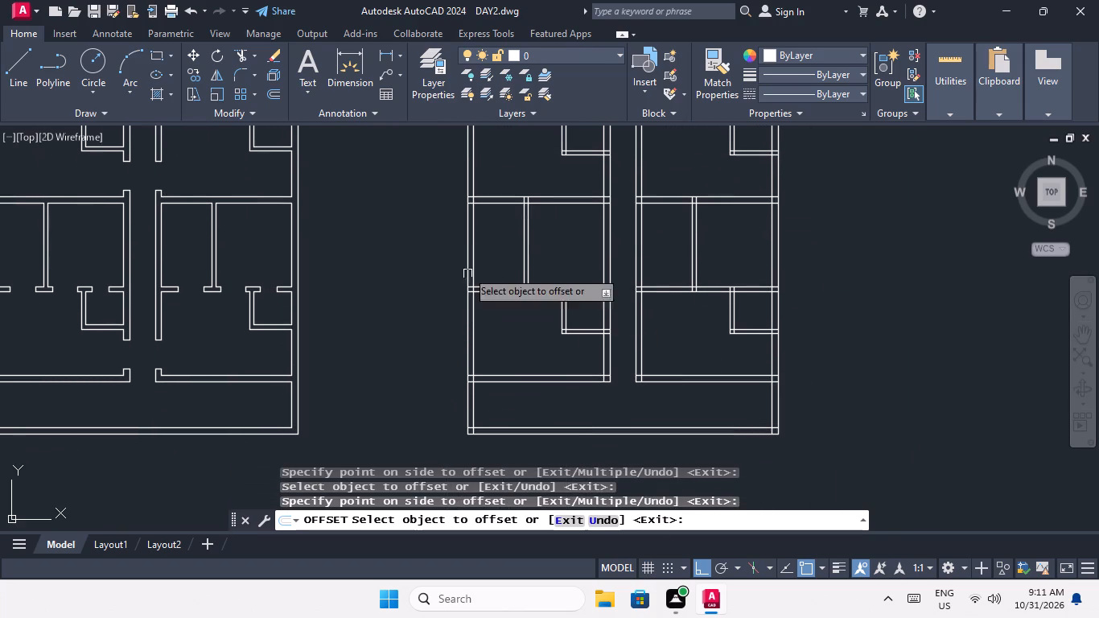
scroll(499, 274, up, 2)
drag(560, 270, 549, 284)
click(521, 304)
scroll(514, 294, down, 2)
scroll(682, 282, up, 3)
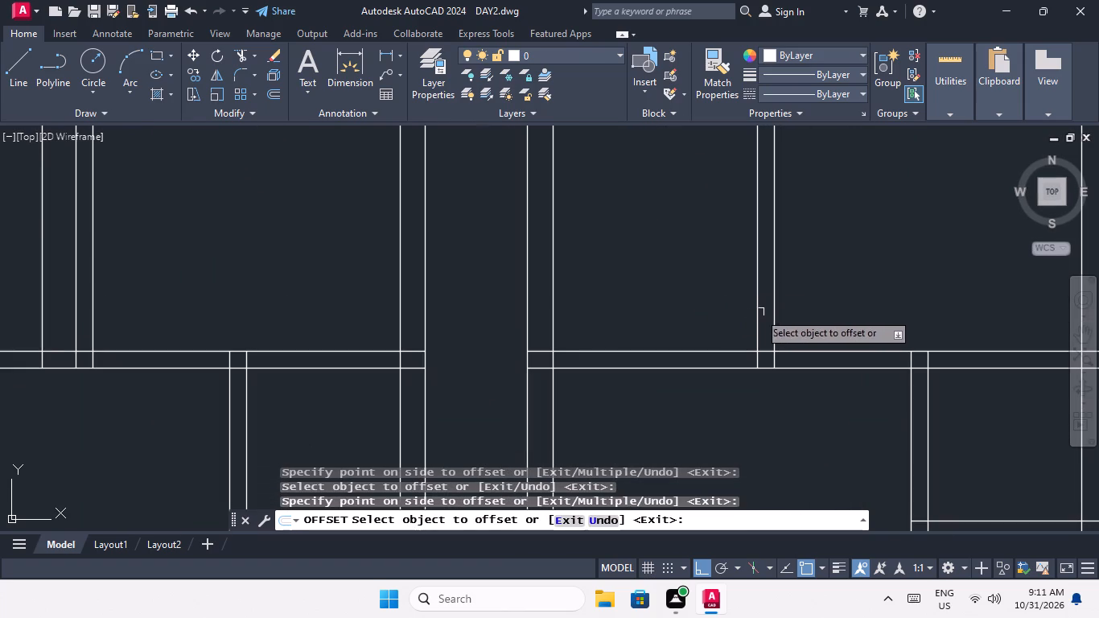
drag(757, 303, 736, 323)
click(727, 324)
scroll(723, 323, down, 2)
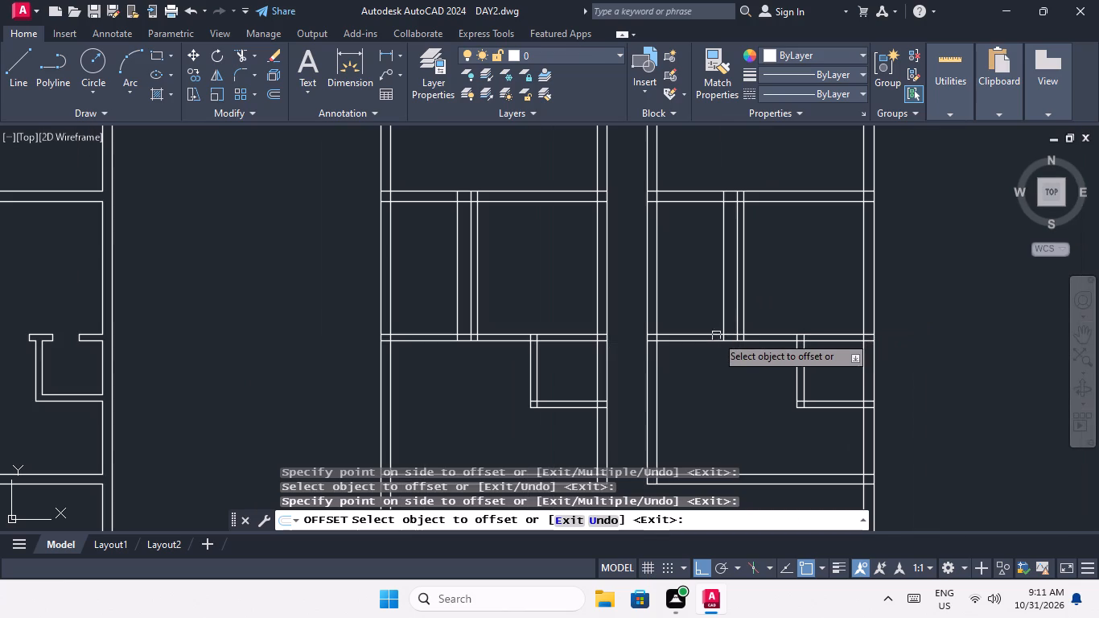
key(Escape)
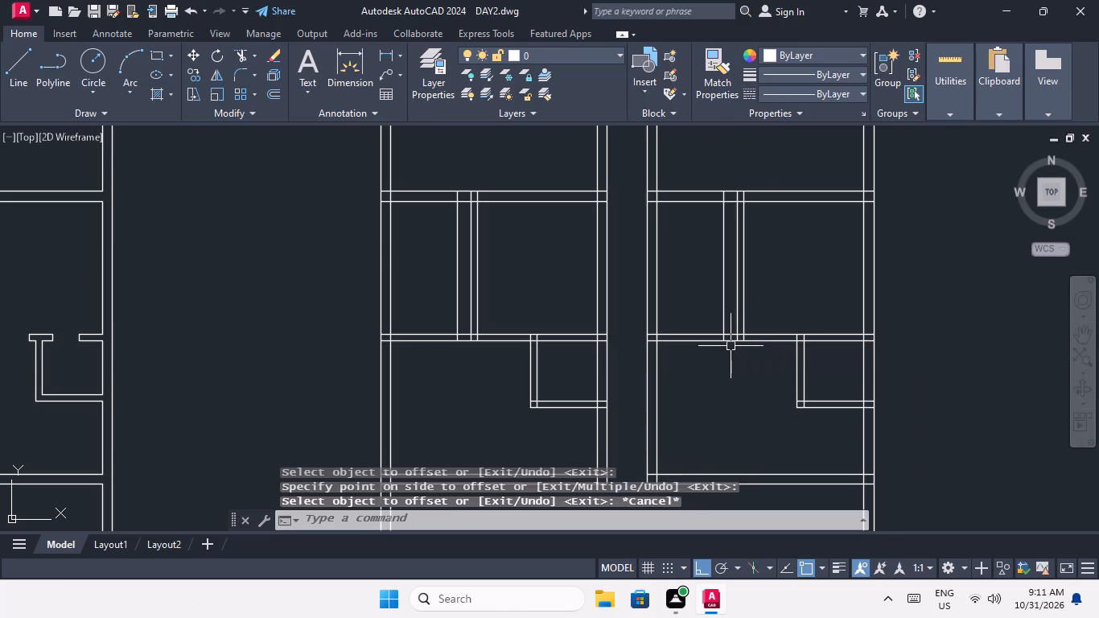
Offset the 1' stub line 3' to the left in both units of the third plan's bottom pair.
key(Escape)
key(o)
key(Return)
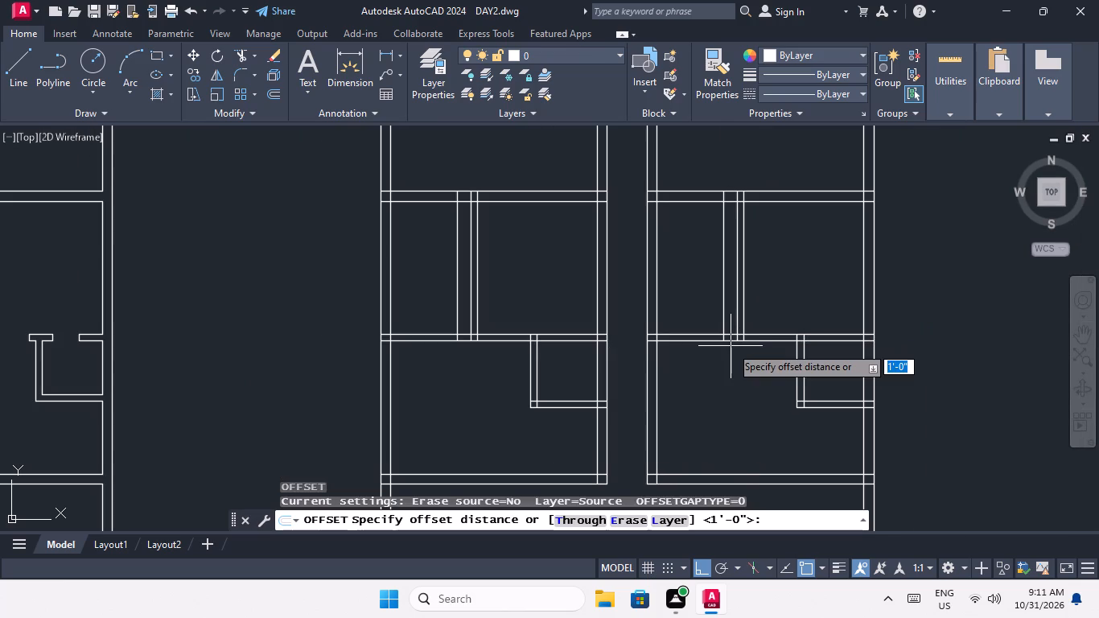
text(3')
key(Return)
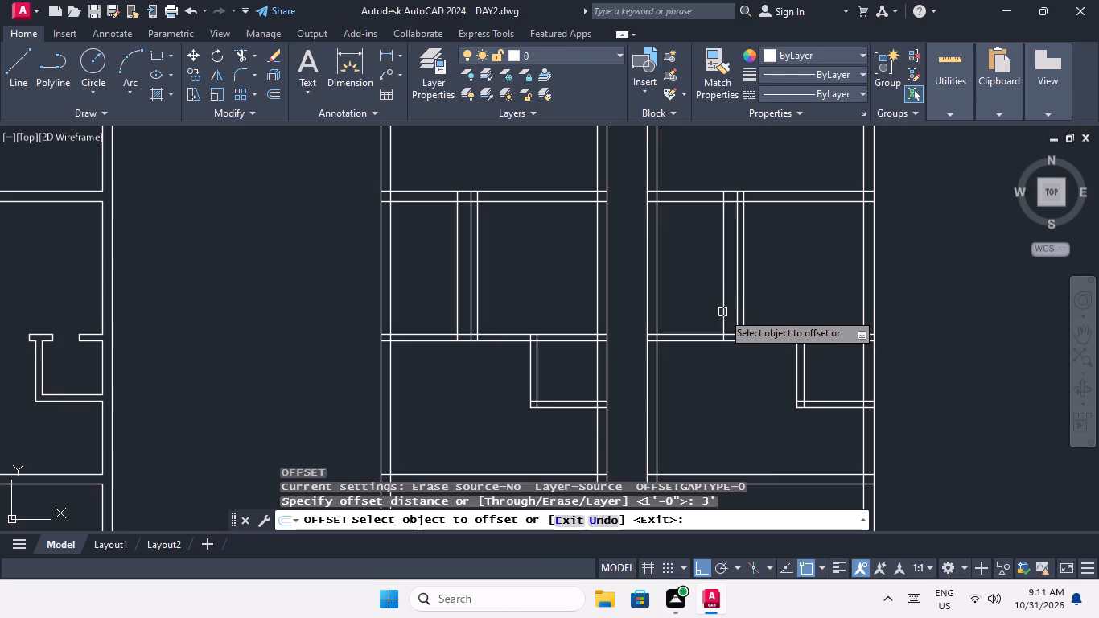
drag(722, 312, 708, 323)
click(661, 352)
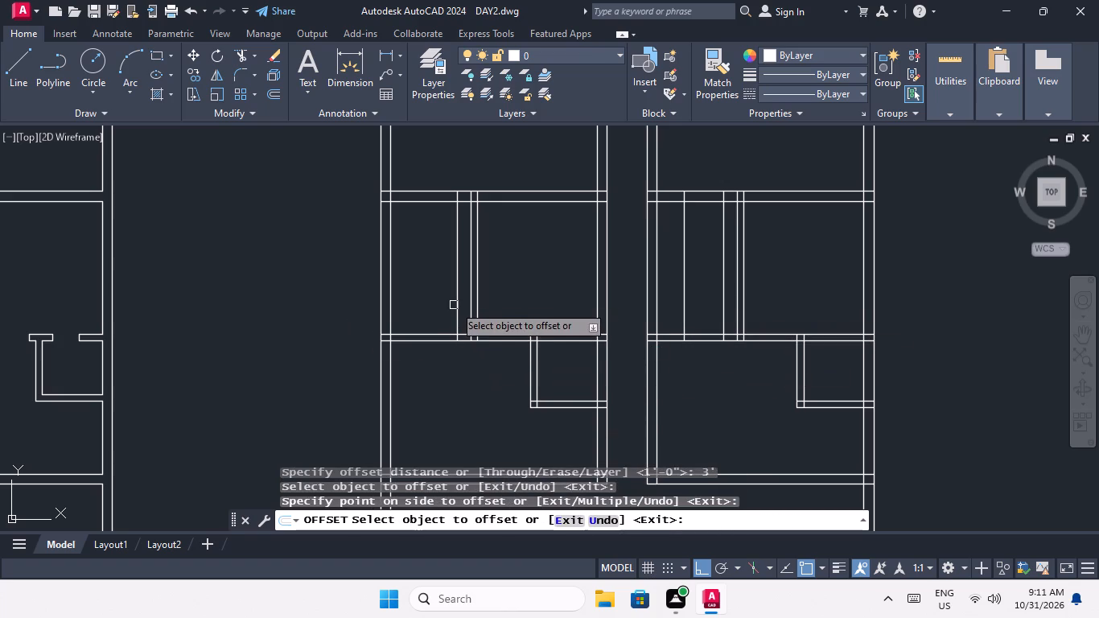
drag(455, 303, 450, 311)
click(414, 336)
Offset the 1' stub line 3' to the left in both units of the third pair from the top.
scroll(418, 343, down, 2)
middle_drag(421, 350, 415, 436)
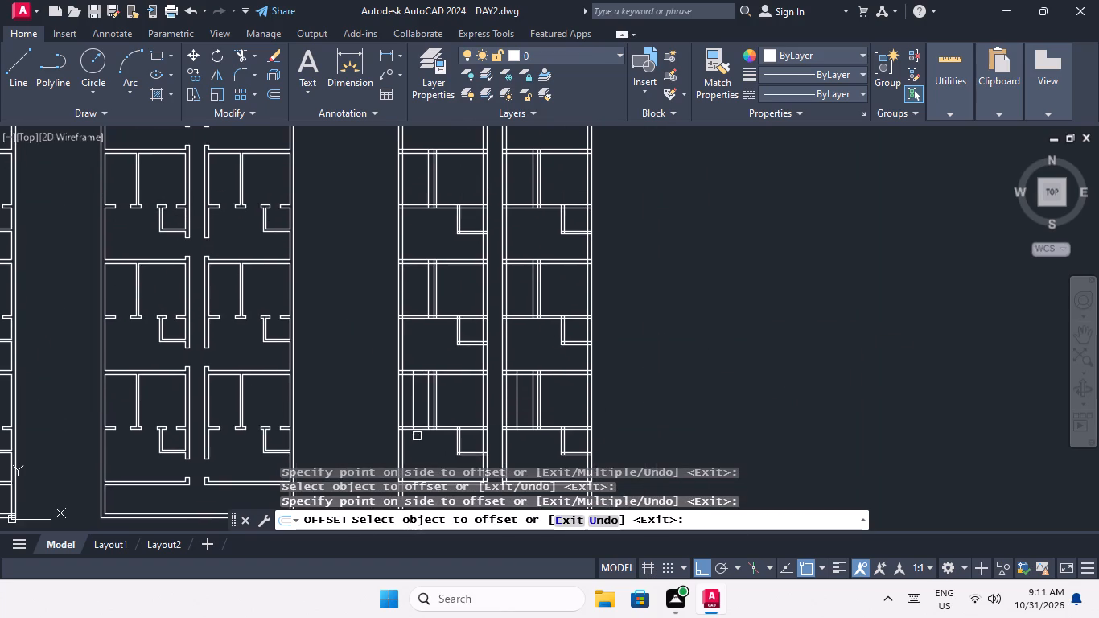
scroll(425, 310, up, 4)
drag(438, 293, 400, 318)
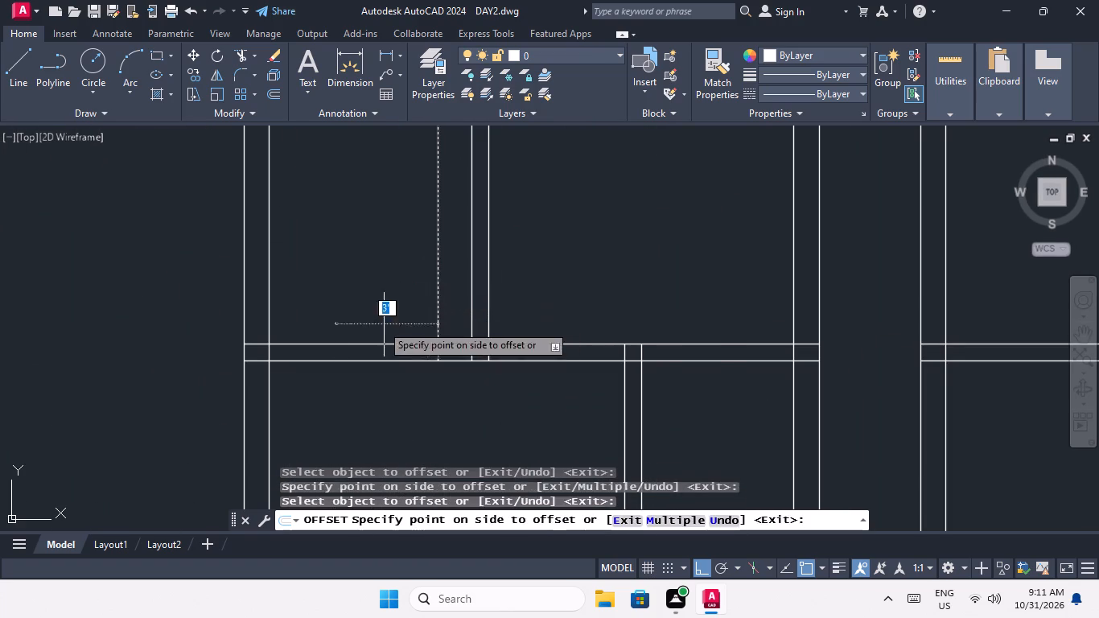
click(380, 326)
scroll(380, 317, down, 3)
scroll(560, 290, up, 2)
drag(566, 306, 547, 315)
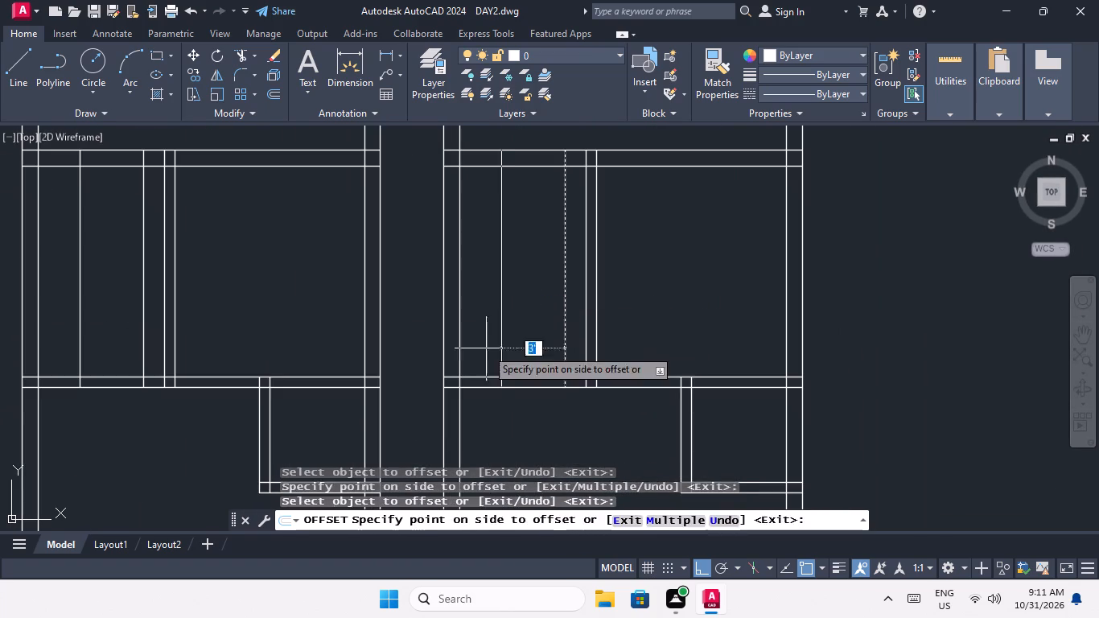
click(486, 348)
Offset the 1' stub line 3' to the left in both units of the second pair from the top.
scroll(492, 323, down, 2)
middle_drag(492, 324, 492, 455)
scroll(511, 277, up, 2)
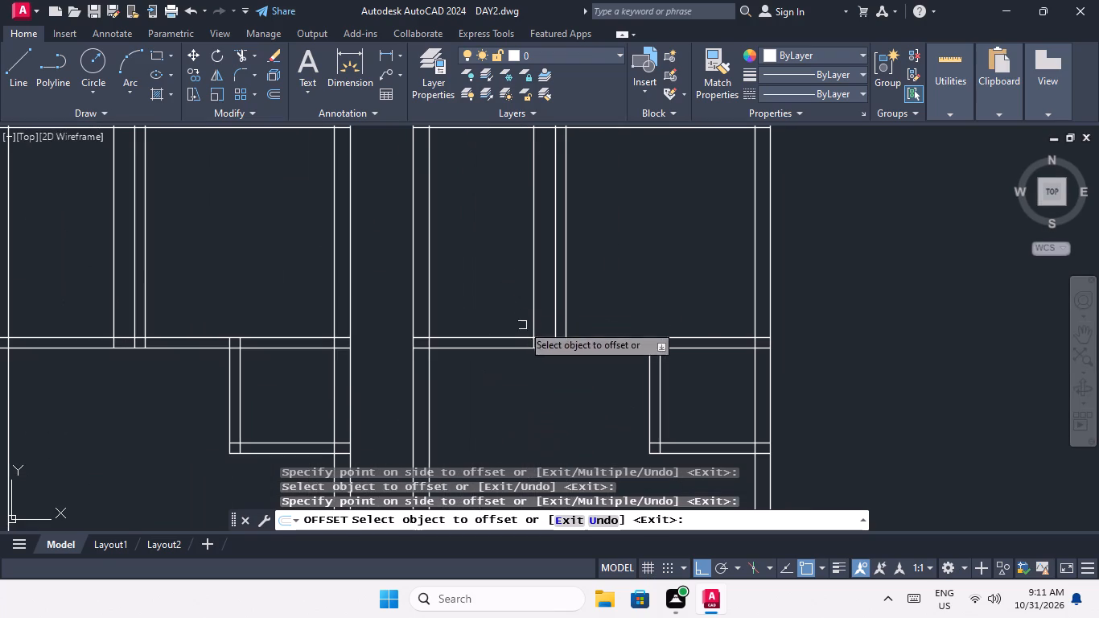
drag(531, 294, 517, 303)
click(473, 323)
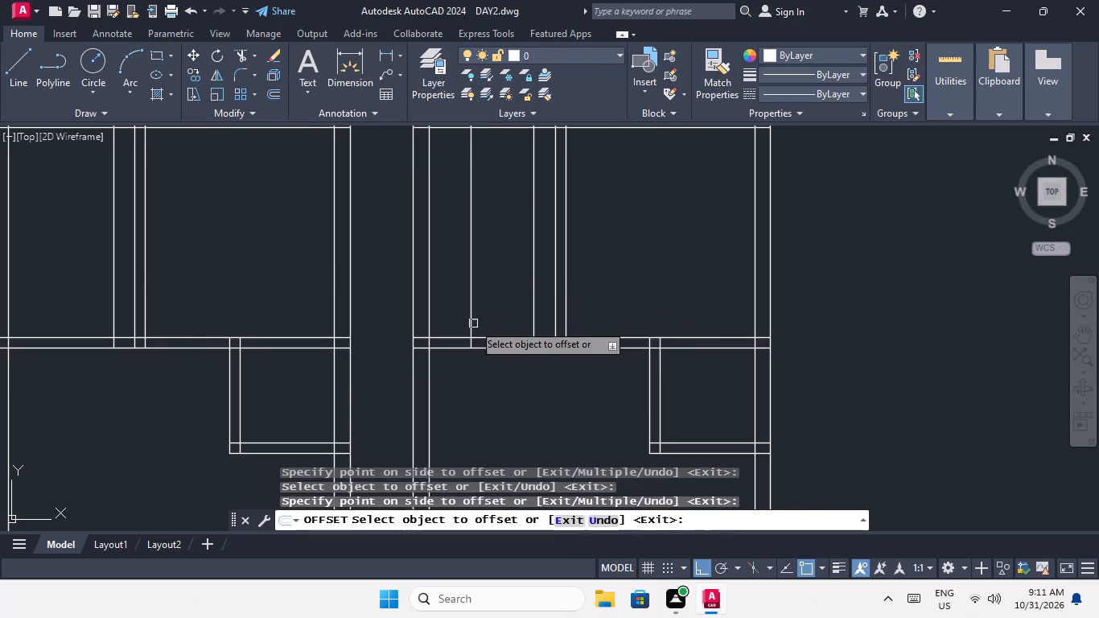
scroll(473, 323, down, 3)
scroll(364, 318, up, 2)
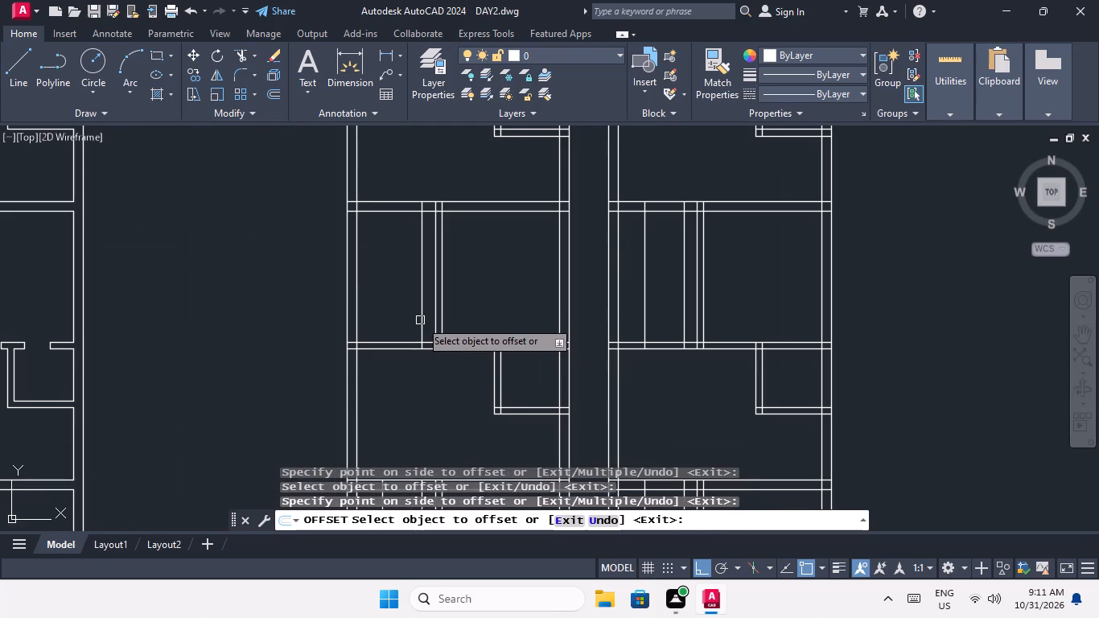
drag(420, 320, 393, 345)
click(357, 367)
Offset the 1' stub line 3' to the left in both units of the top pair.
scroll(384, 348, down, 1)
middle_drag(384, 354, 373, 503)
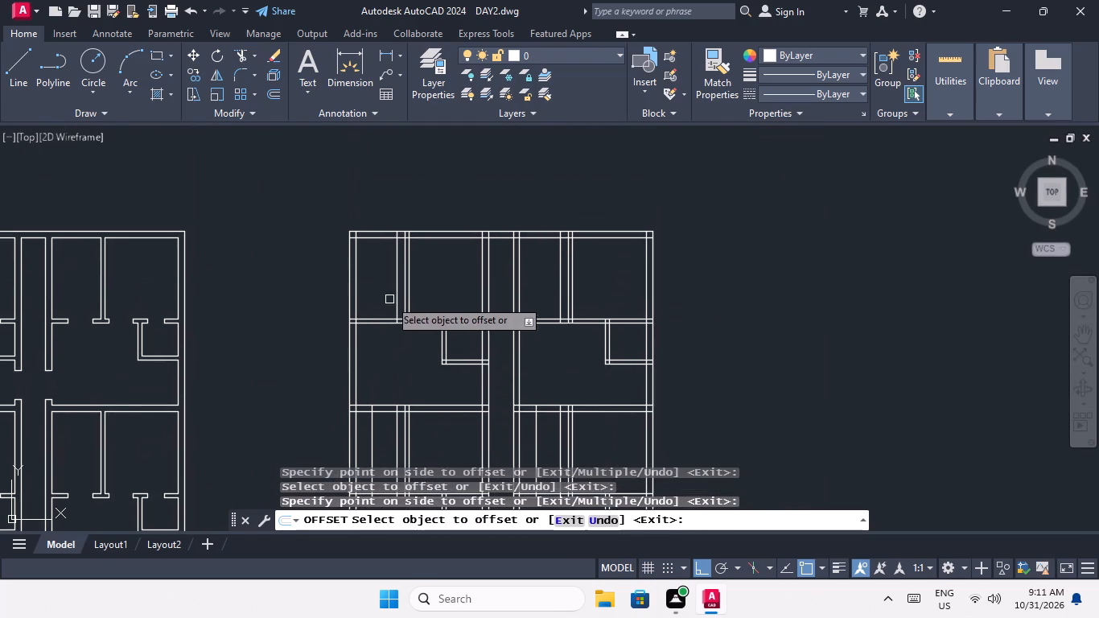
scroll(389, 299, up, 2)
drag(405, 311, 356, 340)
click(347, 344)
scroll(389, 321, down, 3)
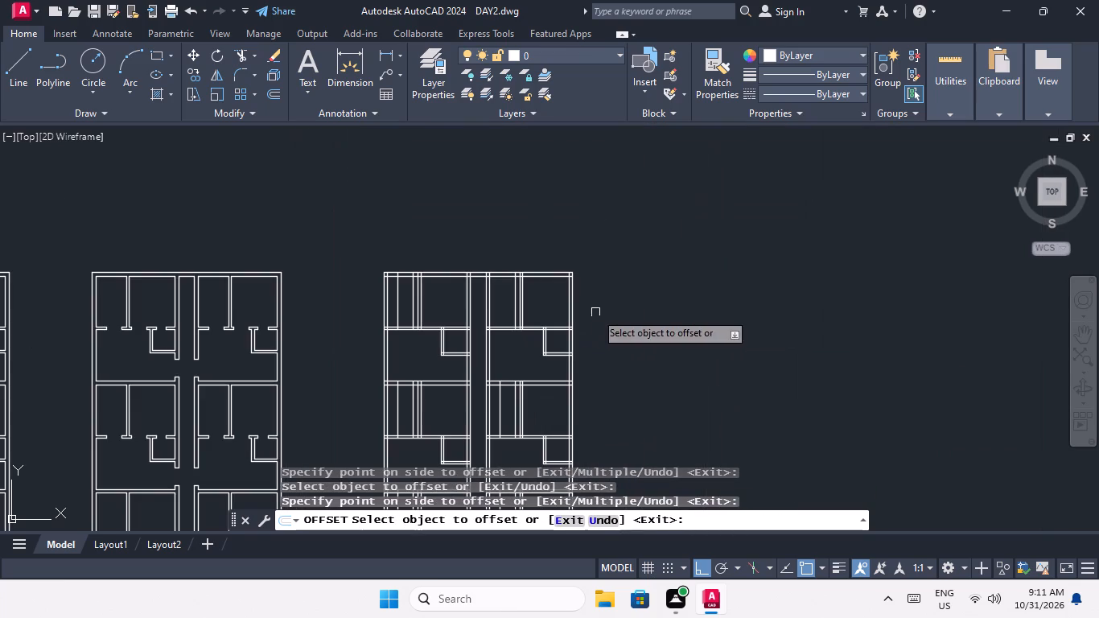
scroll(502, 315, up, 3)
drag(549, 326, 525, 336)
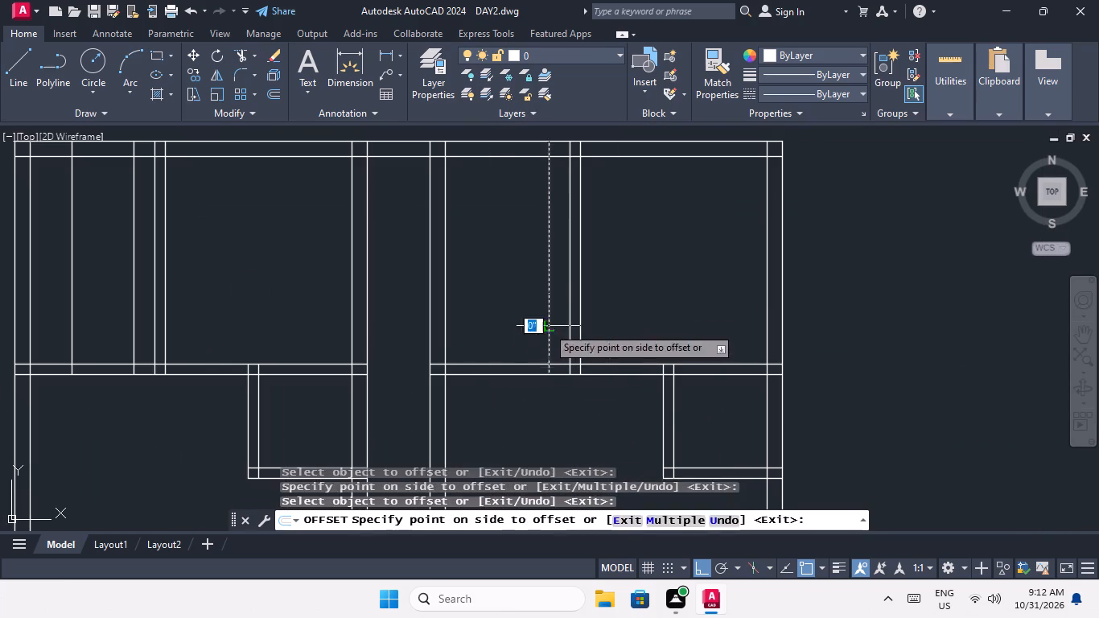
drag(525, 336, 513, 341)
click(467, 360)
scroll(471, 354, down, 1)
middle_drag(469, 359, 470, 427)
key(Escape)
key(Escape)
key(Escape)
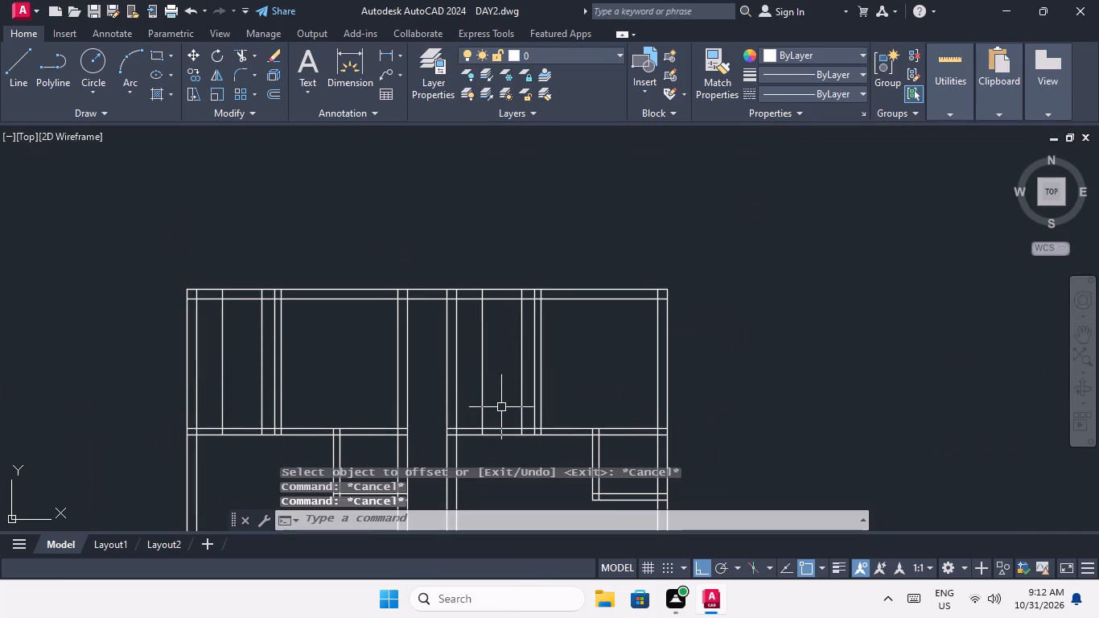
Trim the two offset lines above the cross wall and cut the door opening between them in the top-left unit.
key(t)
key(r)
key(space)
key(space)
scroll(234, 449, up, 2)
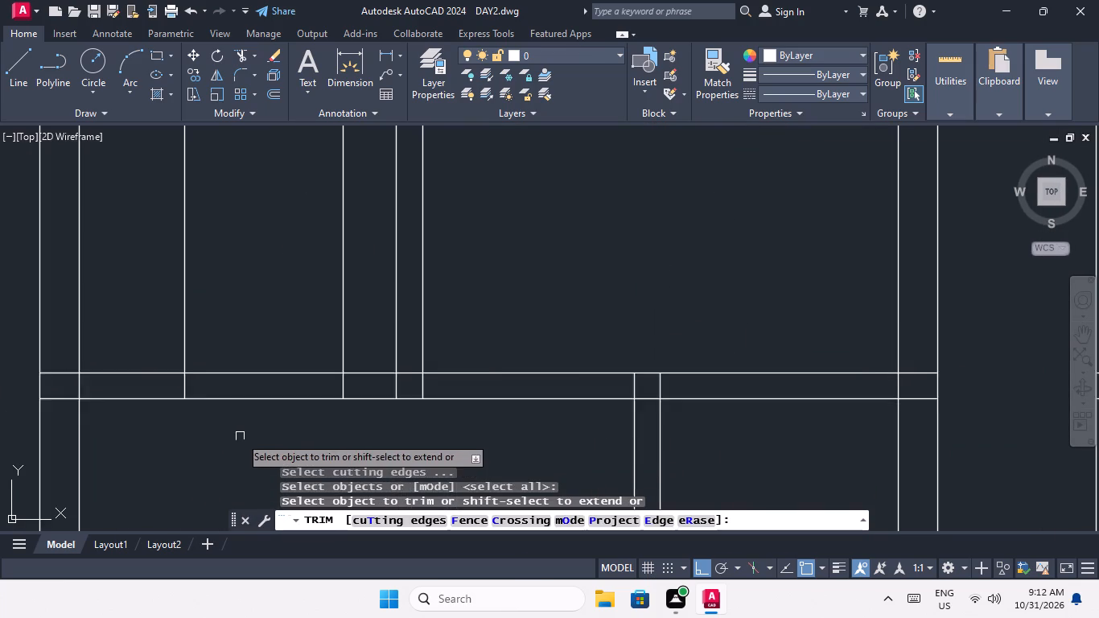
scroll(245, 436, up, 2)
drag(403, 246, 349, 268)
click(128, 302)
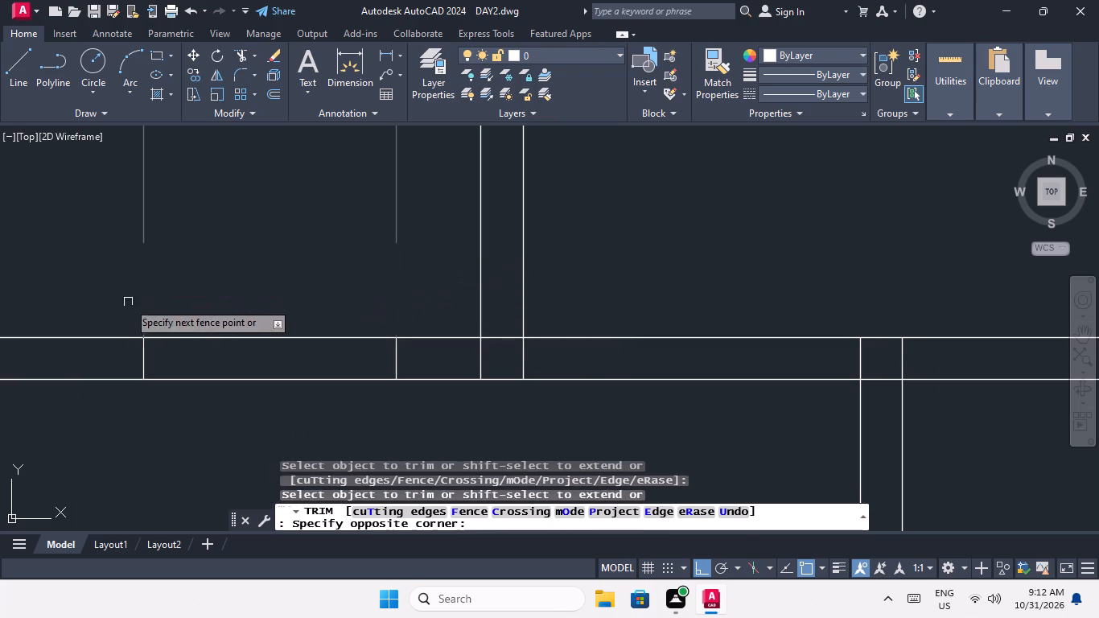
drag(301, 410, 288, 380)
click(247, 278)
Trim the two offset lines above the cross wall and cut the door opening between them in the top-right unit.
scroll(247, 278, down, 3)
middle_drag(272, 337, 228, 398)
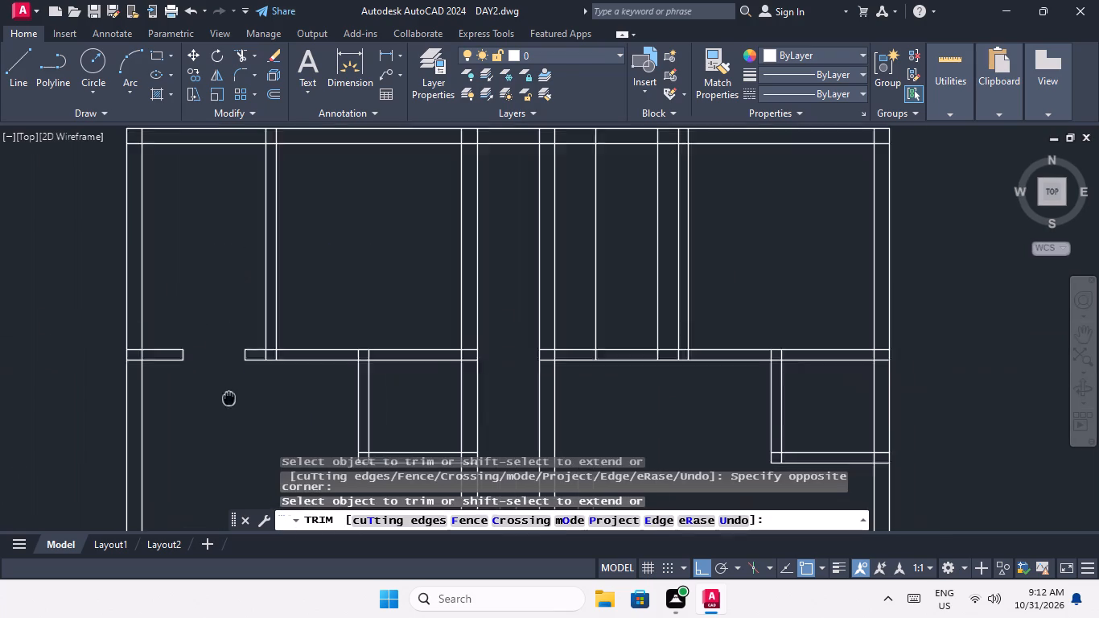
middle_drag(228, 398, 133, 429)
scroll(517, 389, up, 3)
drag(693, 289, 579, 323)
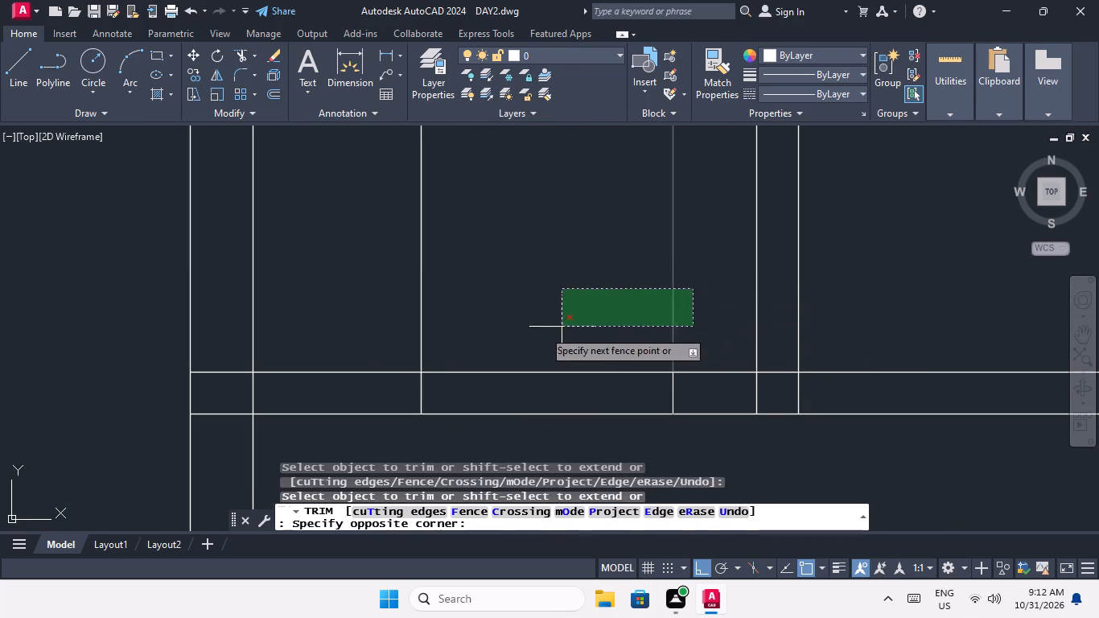
click(381, 334)
drag(533, 425, 515, 398)
click(484, 339)
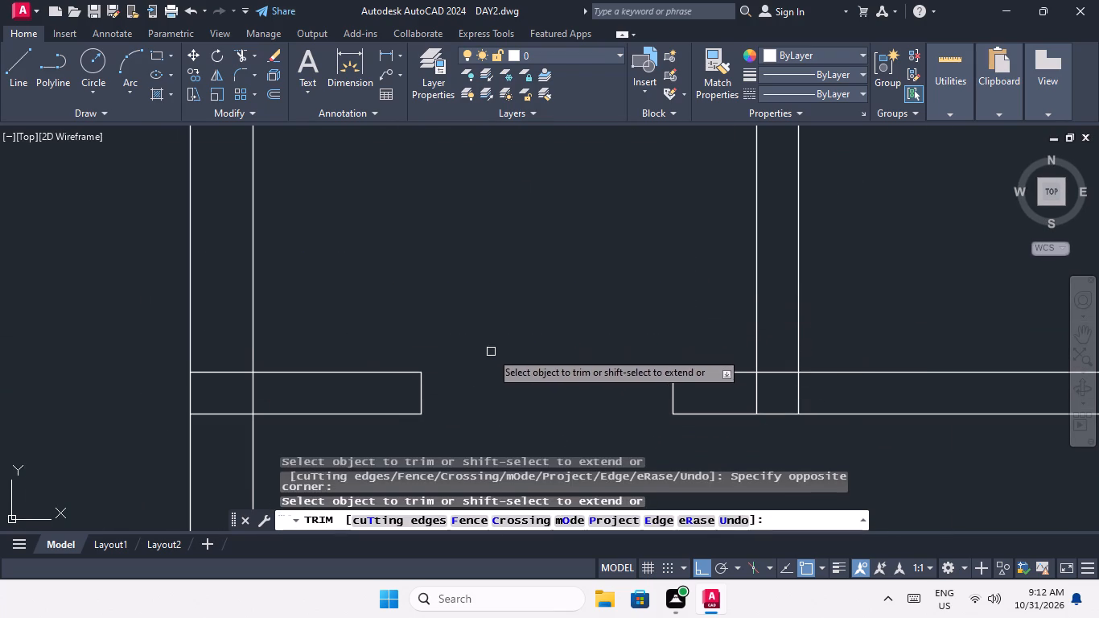
Trim the offset lines and cut the 3' door opening in the left unit of the second pair from the top.
scroll(512, 330, down, 4)
middle_drag(508, 388, 502, 296)
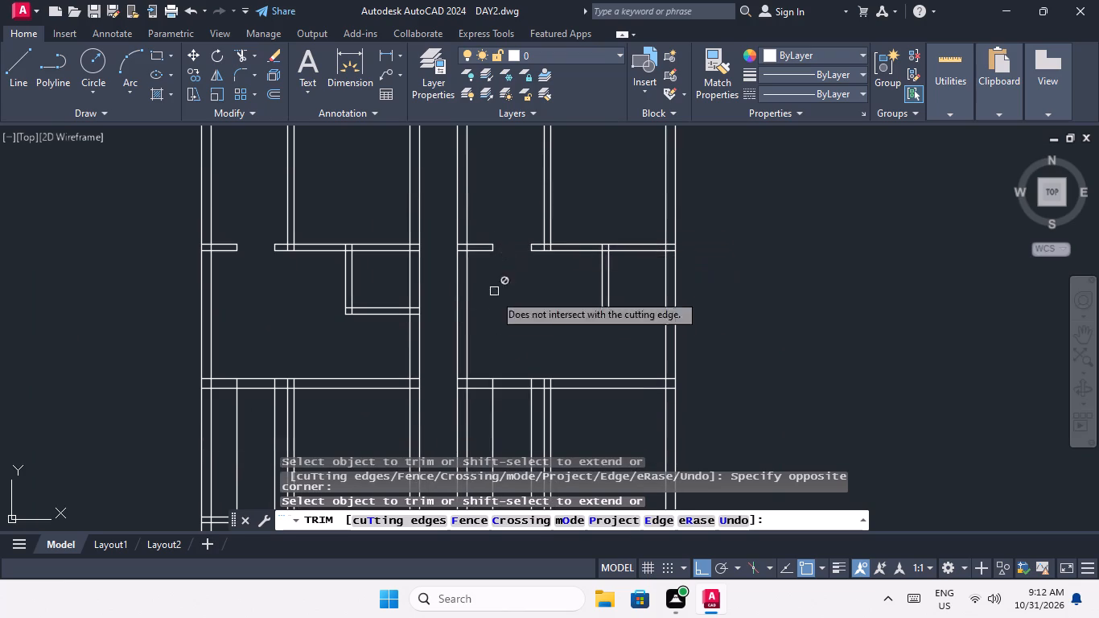
middle_drag(513, 285, 525, 239)
scroll(368, 394, up, 1)
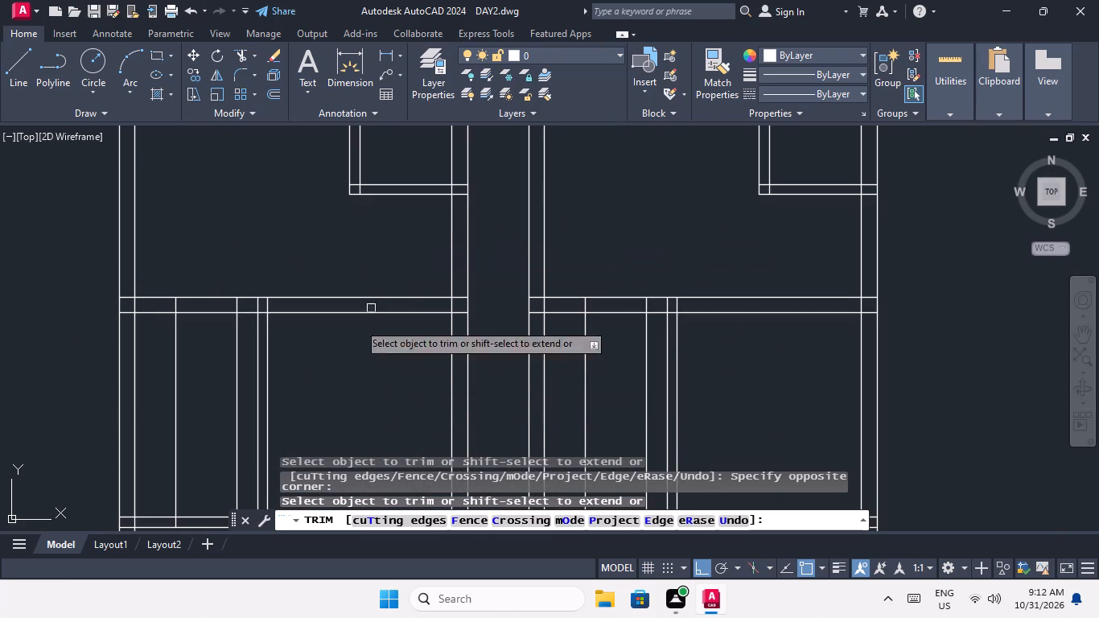
middle_drag(321, 369, 500, 243)
scroll(438, 366, up, 3)
middle_drag(486, 354, 743, 288)
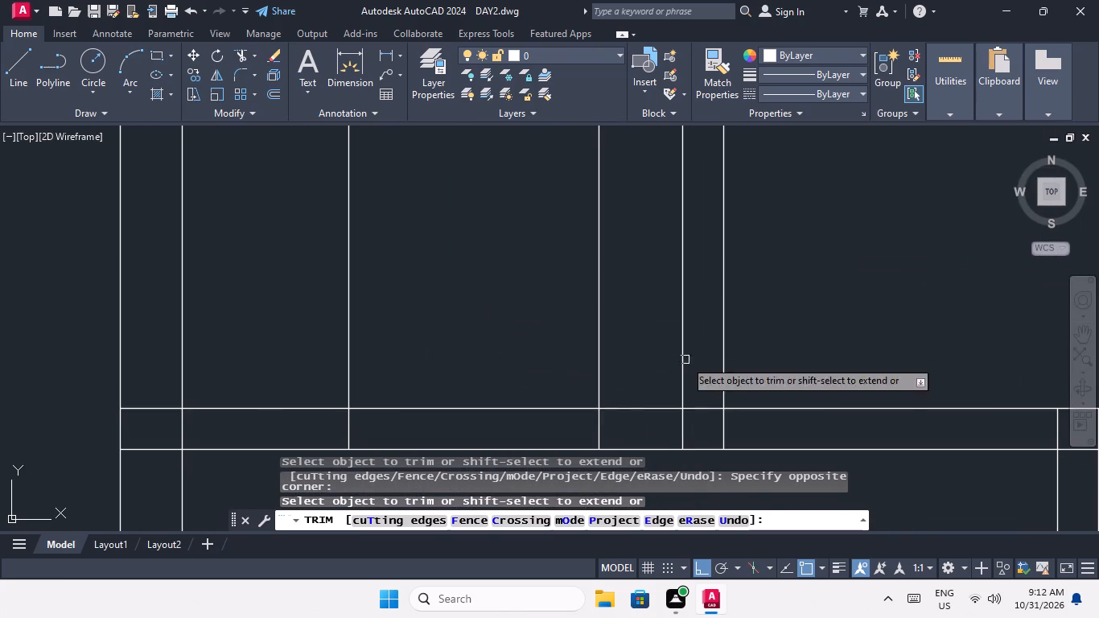
drag(625, 315, 603, 325)
click(321, 326)
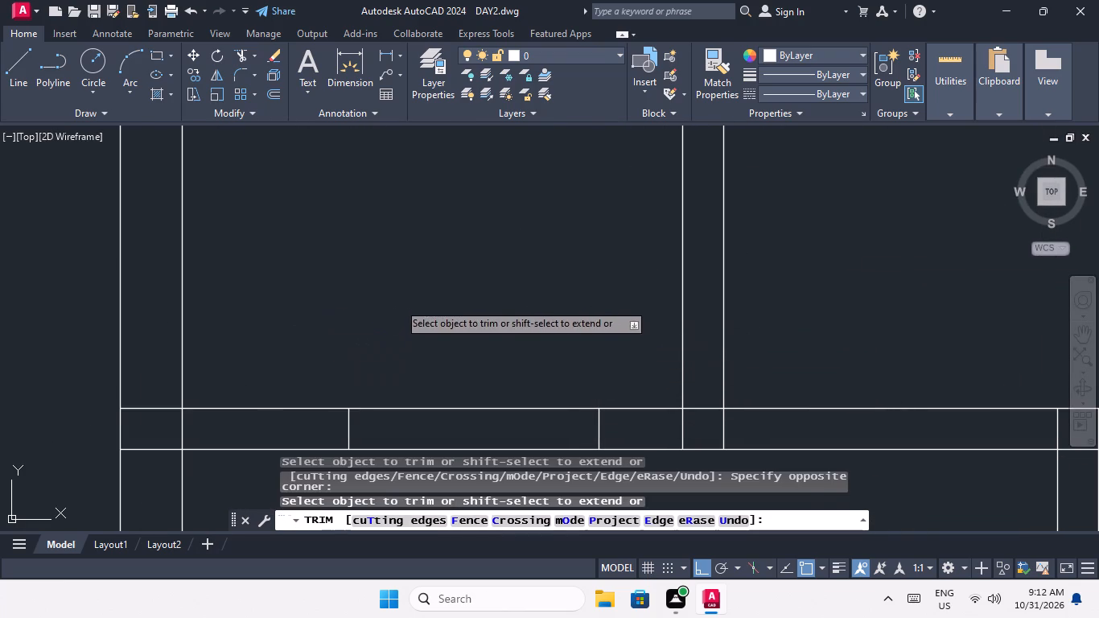
scroll(397, 301, down, 1)
middle_drag(419, 315, 410, 277)
drag(463, 382, 423, 341)
click(412, 277)
Trim the offset lines and cut the 3' door opening in the right unit of the second pair from the top.
scroll(414, 275, down, 2)
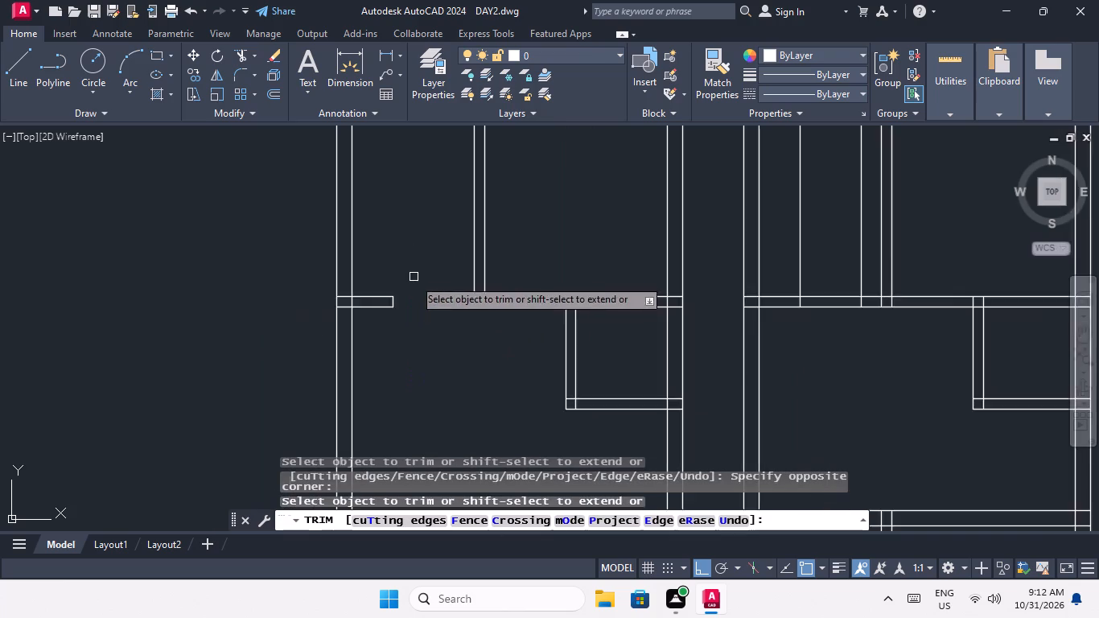
middle_drag(413, 281, 266, 360)
middle_drag(746, 411, 689, 344)
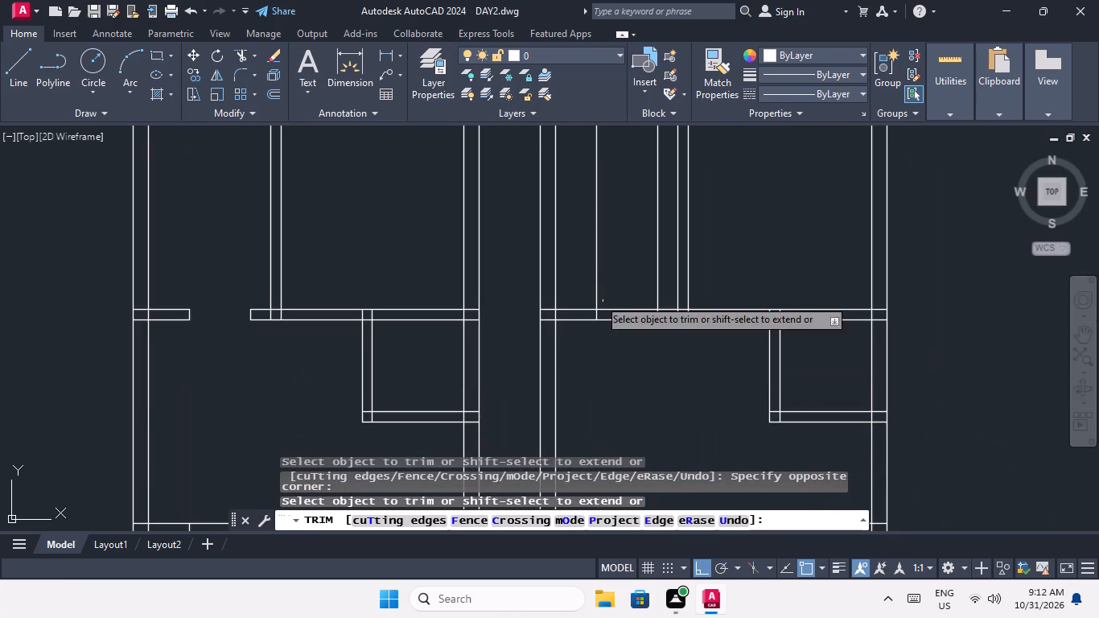
scroll(595, 291, up, 3)
drag(865, 265, 780, 275)
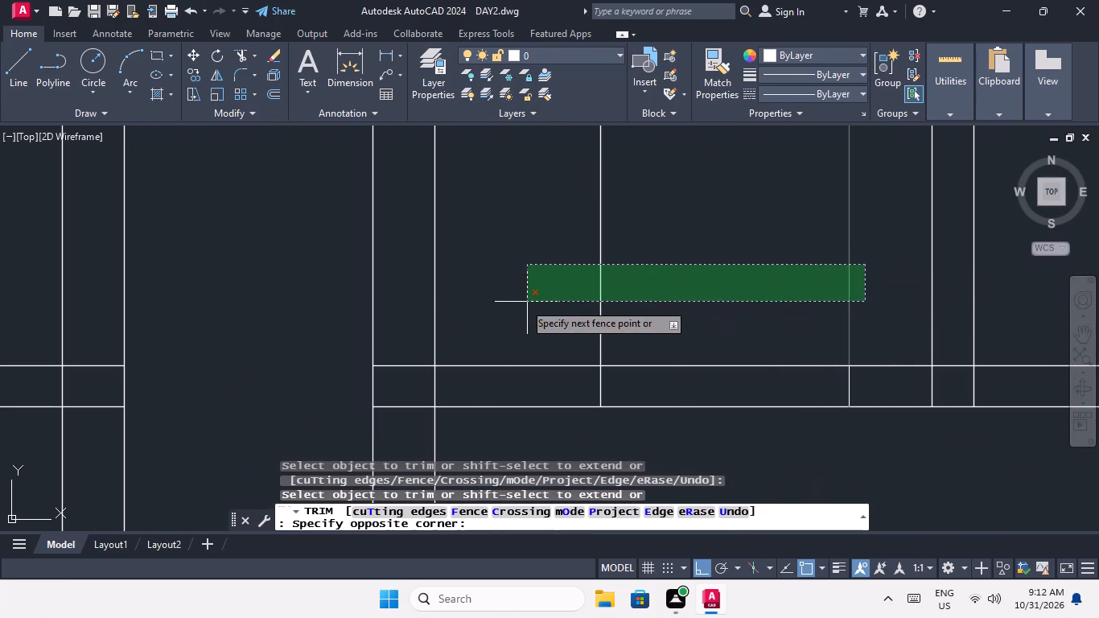
click(522, 303)
drag(775, 431, 732, 400)
click(673, 343)
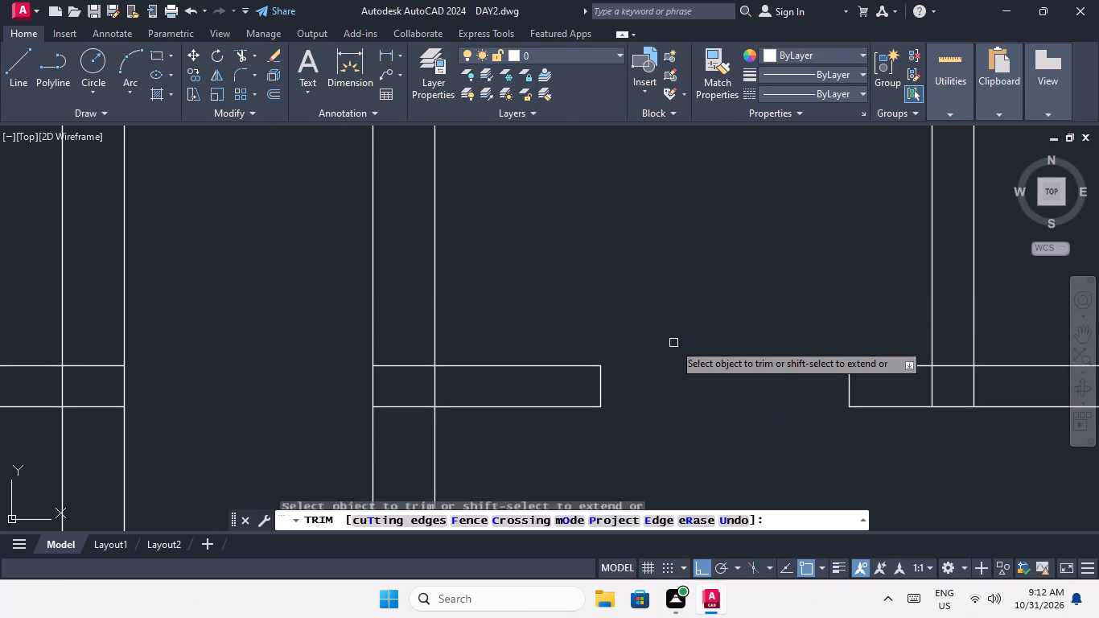
Trim the offset lines and cut the 3' door opening in the left unit of the third pair from the top.
scroll(672, 312, down, 3)
middle_drag(677, 336, 673, 327)
scroll(639, 293, down, 2)
middle_drag(660, 365, 659, 365)
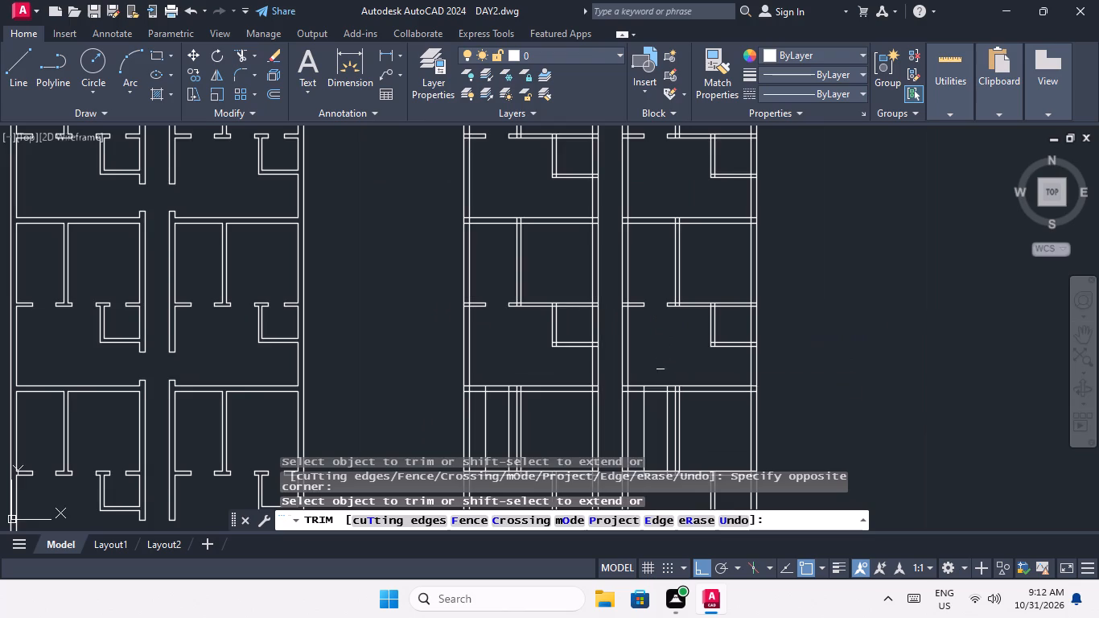
middle_drag(659, 365, 619, 262)
scroll(459, 396, up, 3)
middle_drag(458, 368, 607, 393)
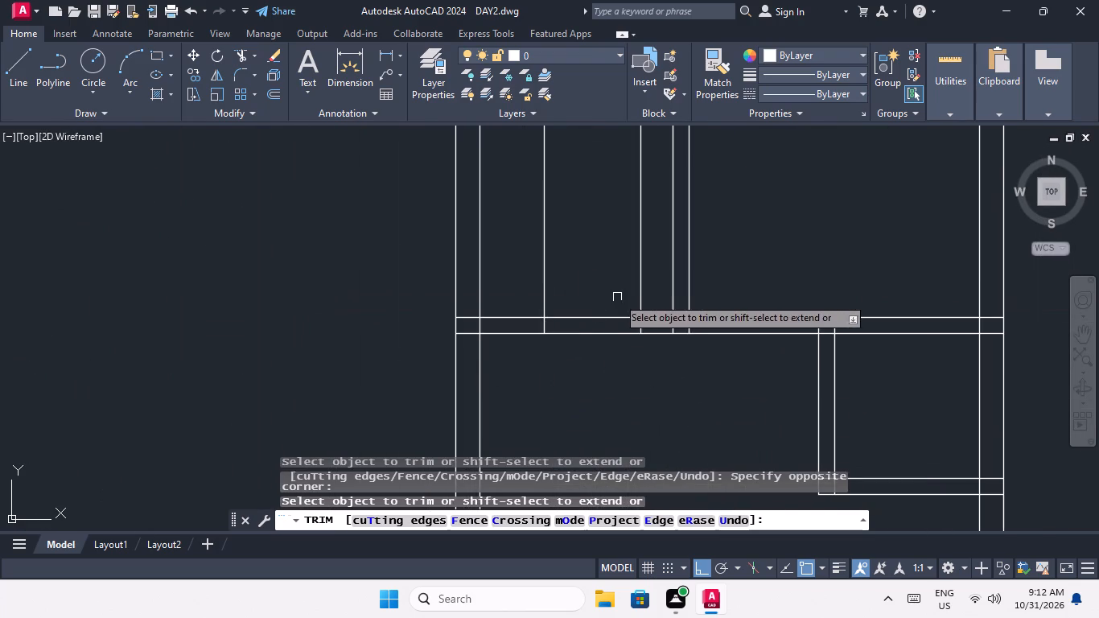
scroll(619, 295, up, 2)
drag(703, 274, 690, 280)
click(360, 306)
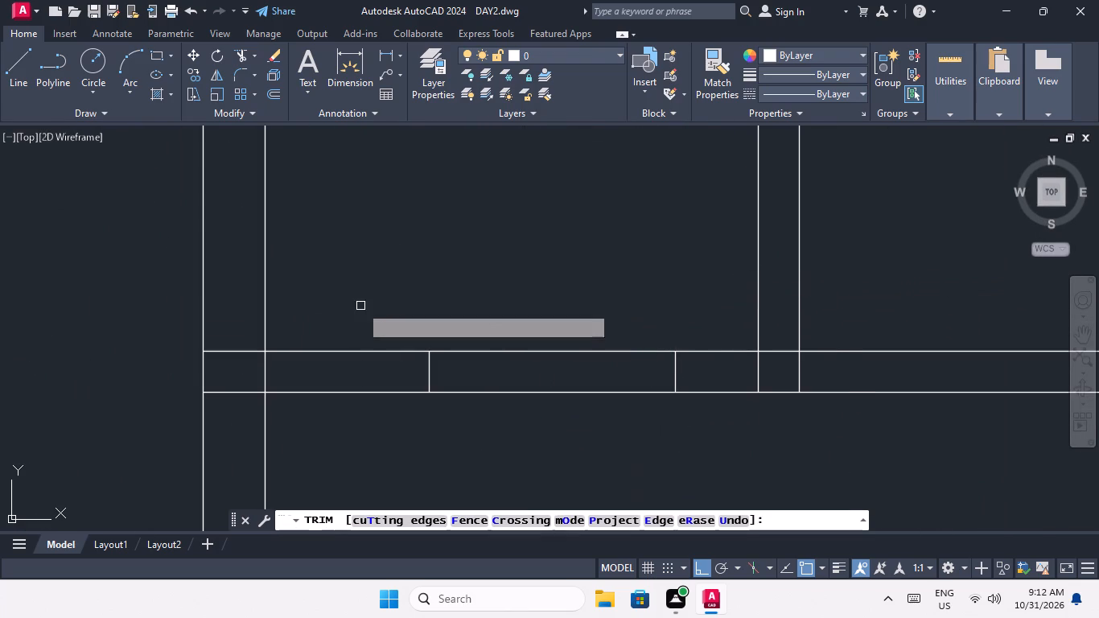
drag(588, 415, 570, 406)
click(537, 348)
Trim the offset lines and cut the 3' door opening in the right unit of the third pair from the top.
scroll(508, 313, down, 4)
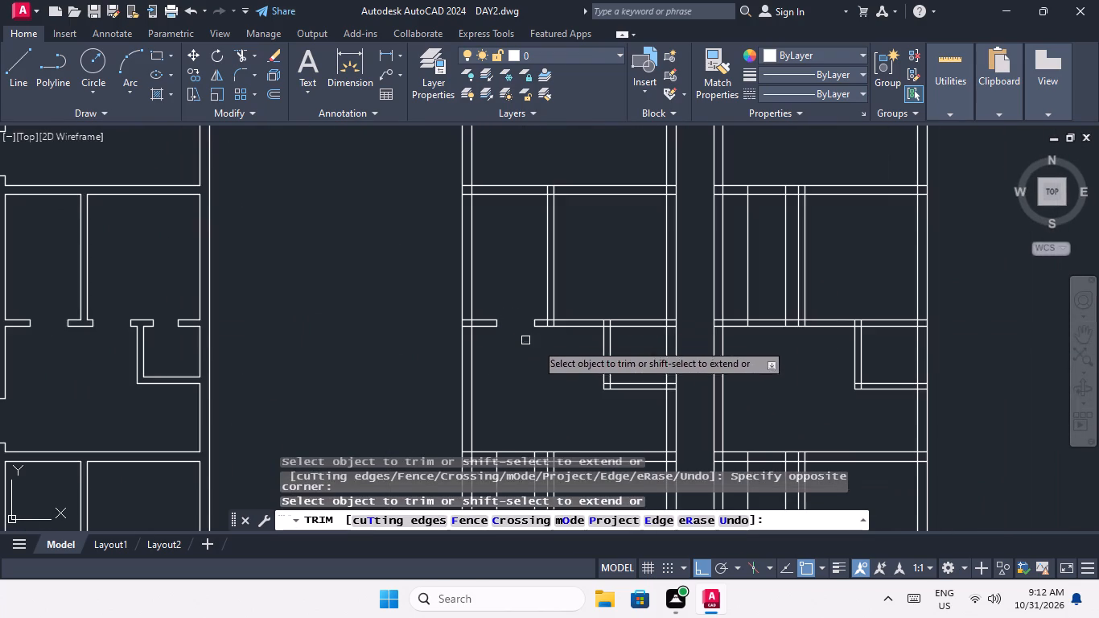
scroll(795, 332, up, 4)
middle_drag(688, 336, 632, 398)
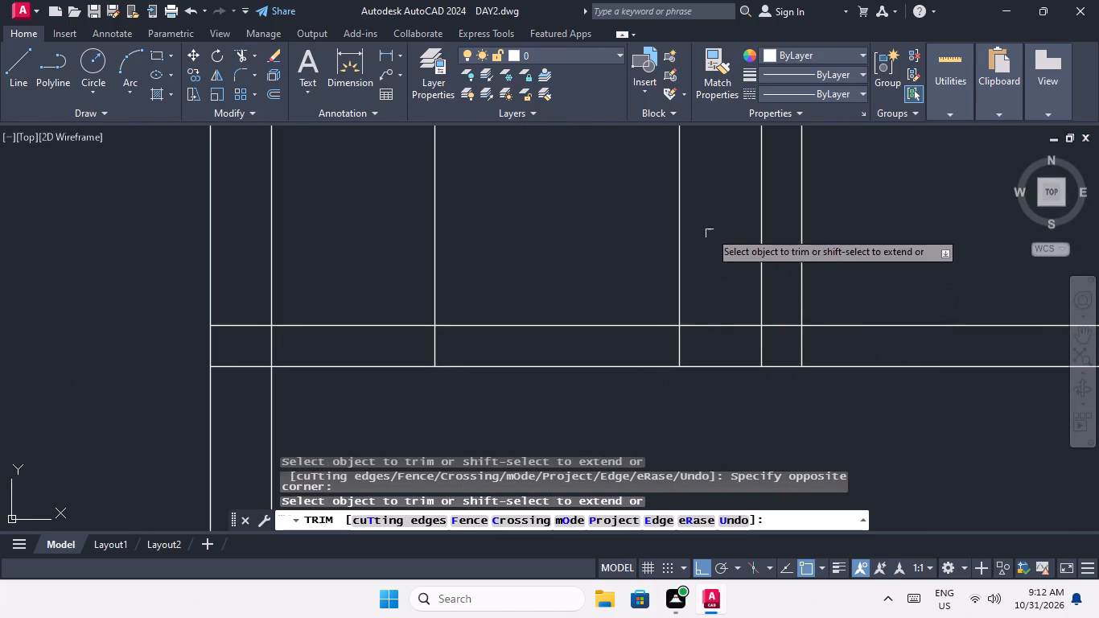
drag(710, 229, 635, 253)
click(384, 262)
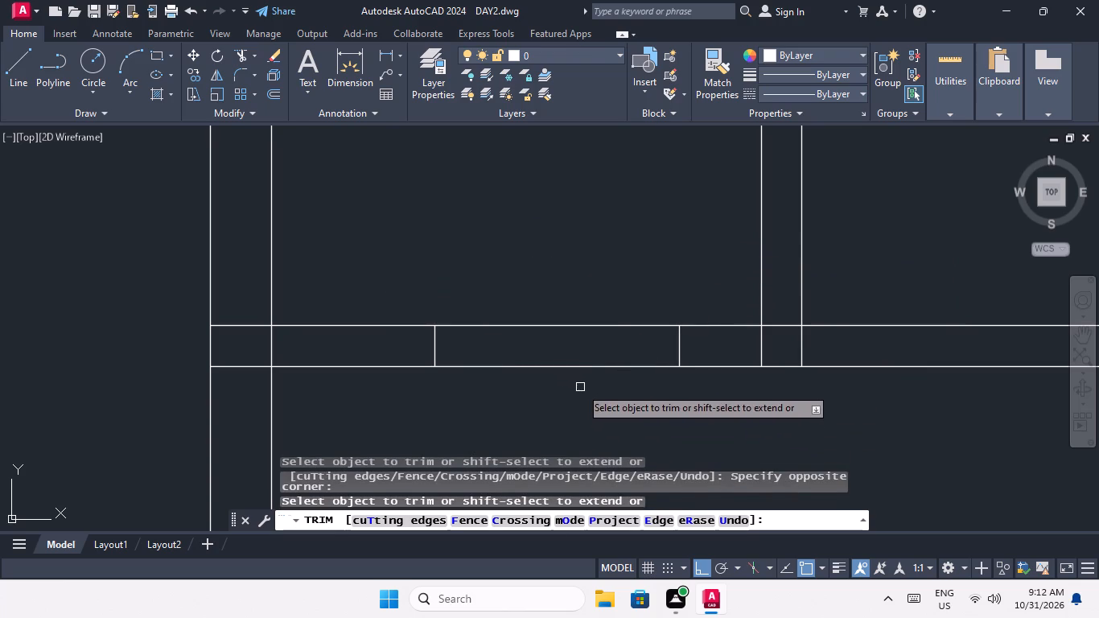
click(591, 411)
click(530, 297)
Trim the offset lines and cut the 3' door opening in the right unit of the bottom pair.
scroll(531, 297, down, 4)
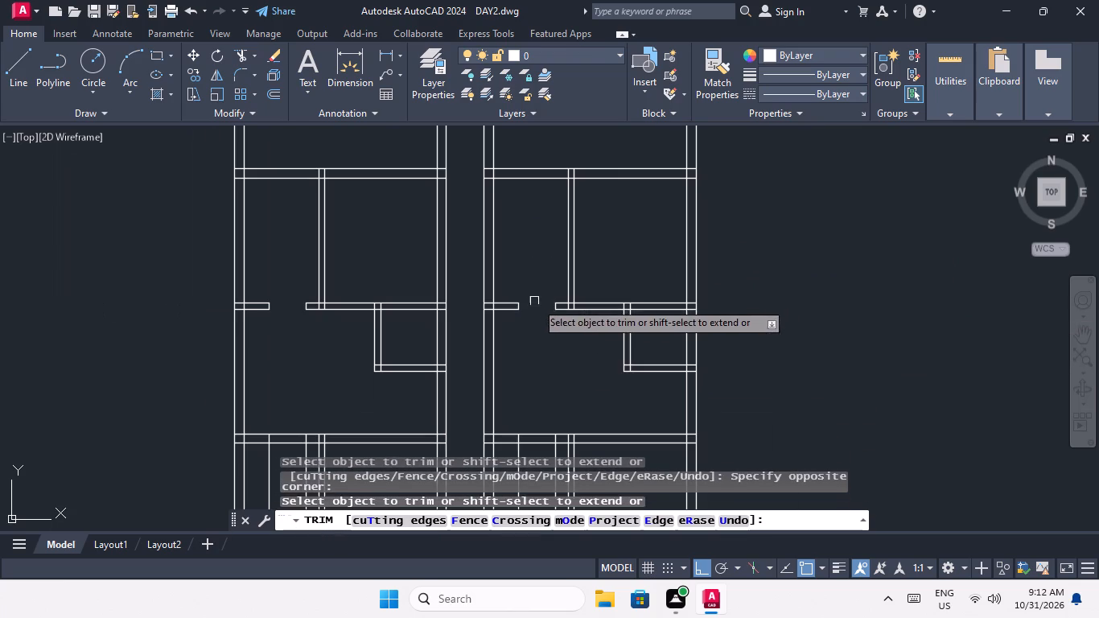
scroll(582, 327, down, 1)
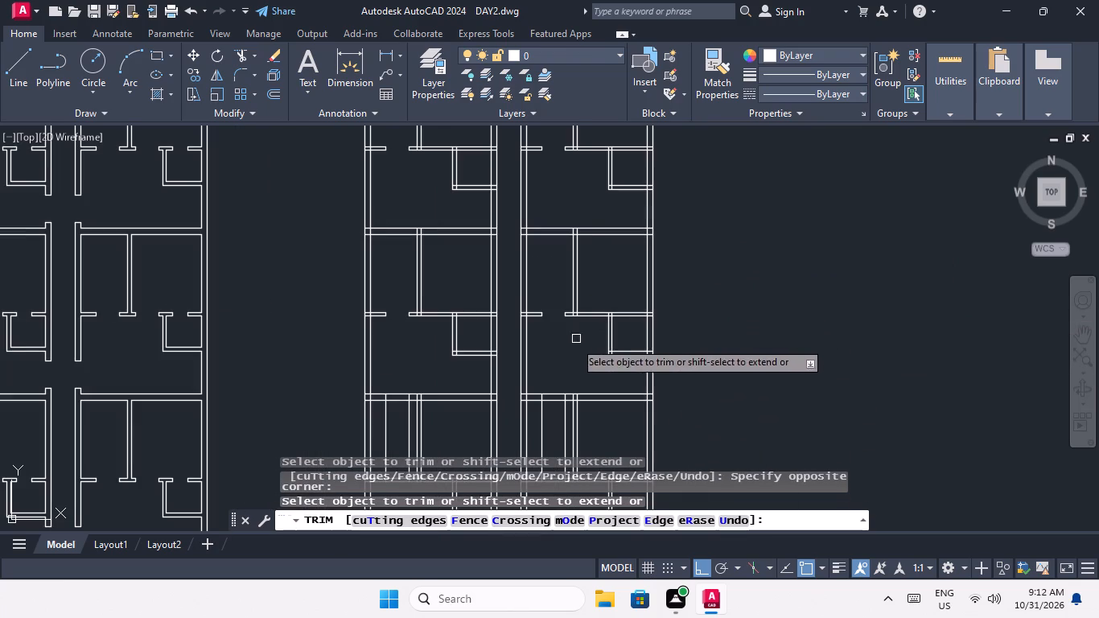
middle_drag(566, 352, 546, 213)
scroll(521, 336, up, 4)
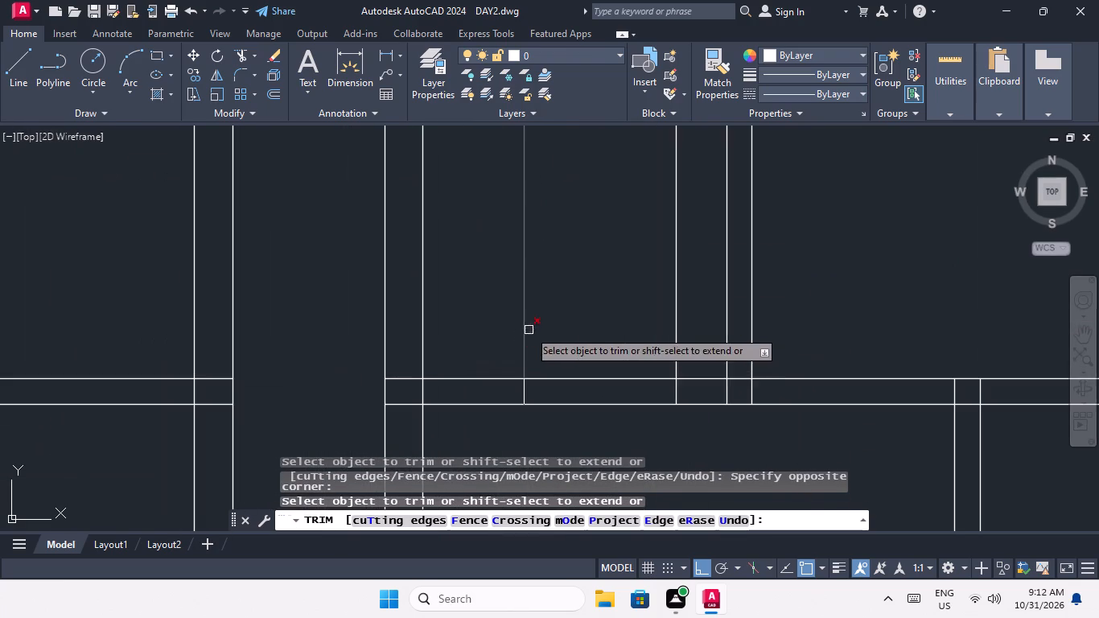
middle_drag(587, 301, 482, 103)
middle_drag(496, 260, 512, 348)
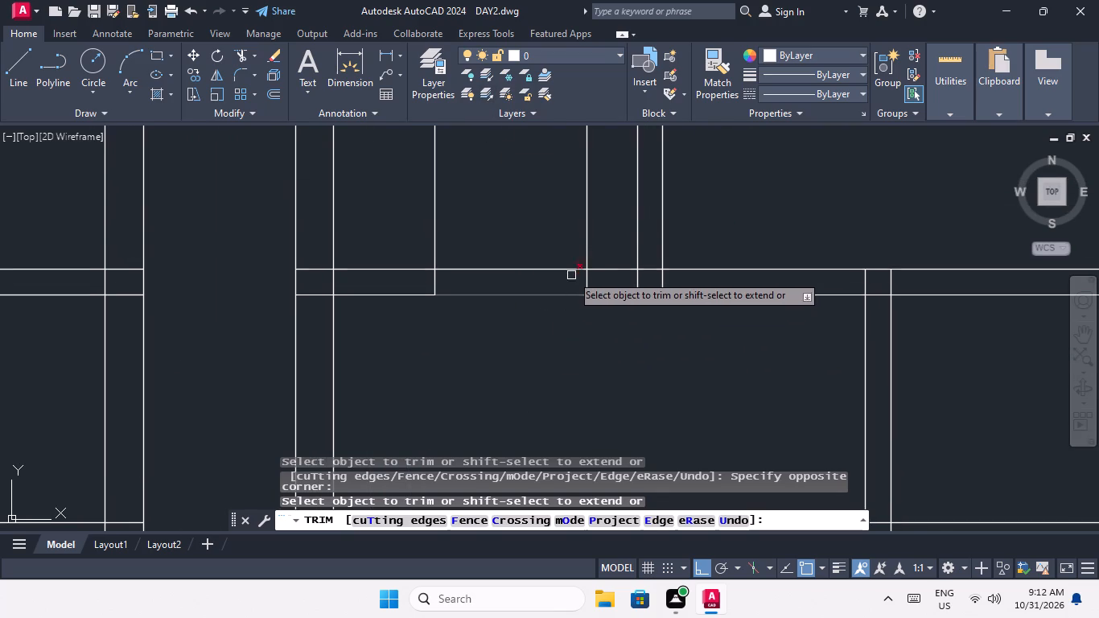
middle_drag(572, 297, 593, 393)
drag(621, 314, 606, 322)
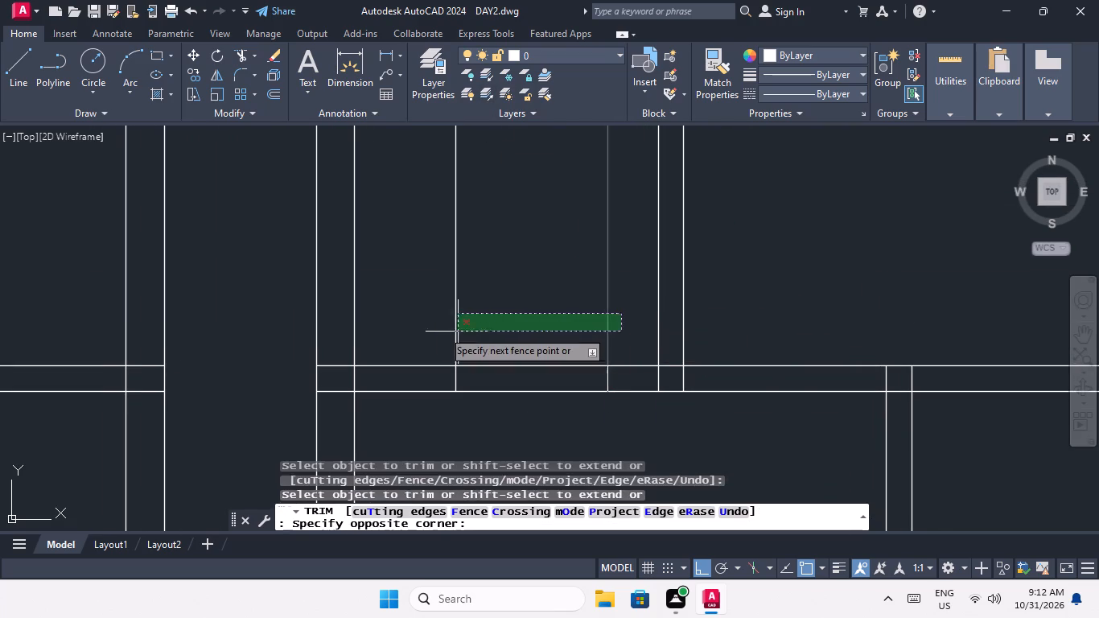
click(426, 326)
click(580, 425)
click(514, 348)
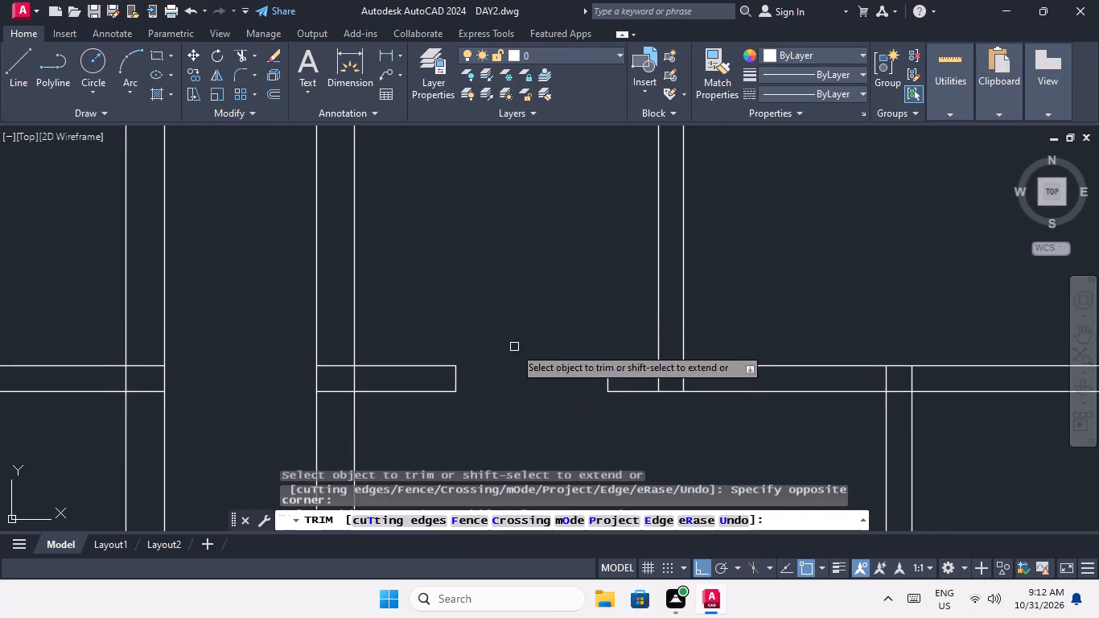
Trim the offset lines and cut the 3' door opening in the left unit of the bottom pair, and end trimming.
scroll(517, 307, down, 3)
middle_drag(519, 352, 621, 317)
scroll(363, 281, up, 3)
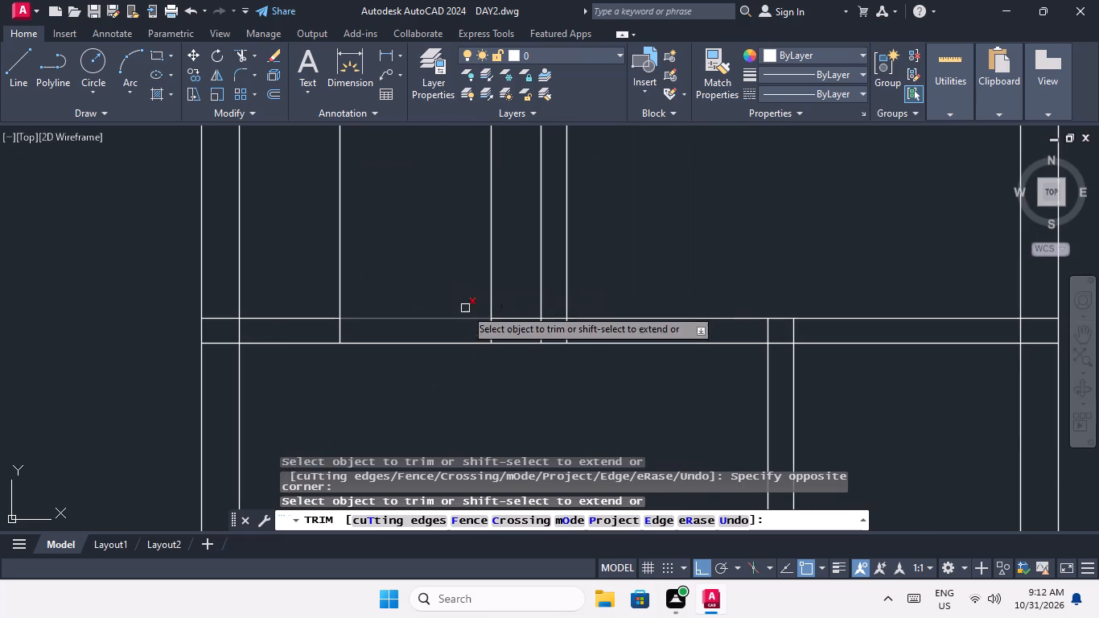
drag(508, 270, 467, 272)
click(294, 269)
drag(393, 377, 369, 323)
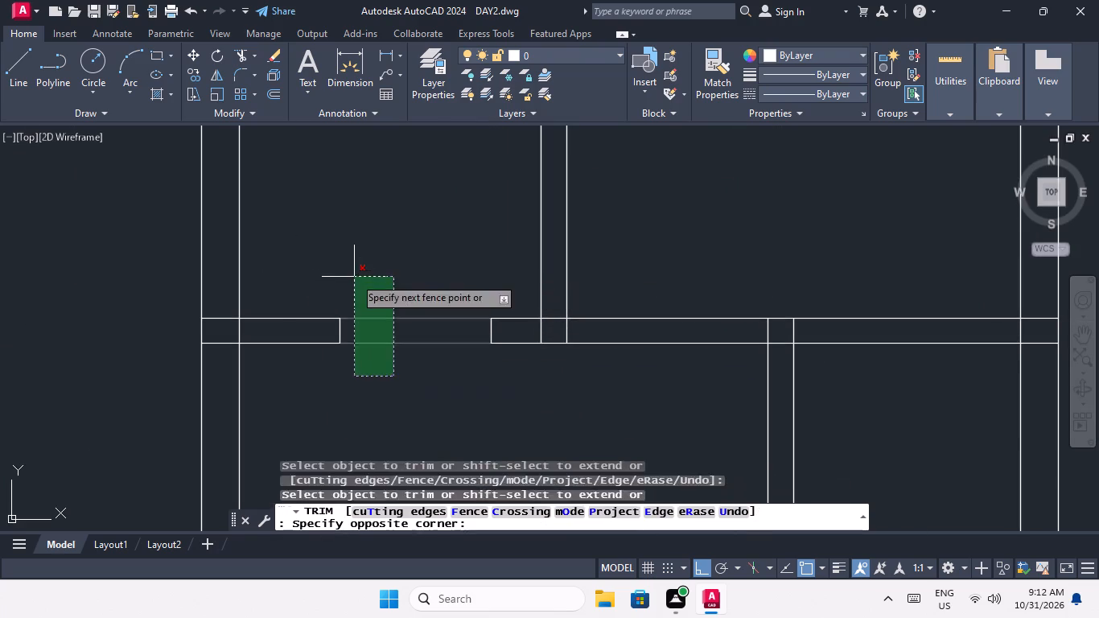
click(354, 277)
scroll(361, 274, down, 4)
middle_drag(381, 319, 385, 365)
middle_drag(408, 315, 417, 375)
key(Escape)
key(Escape)
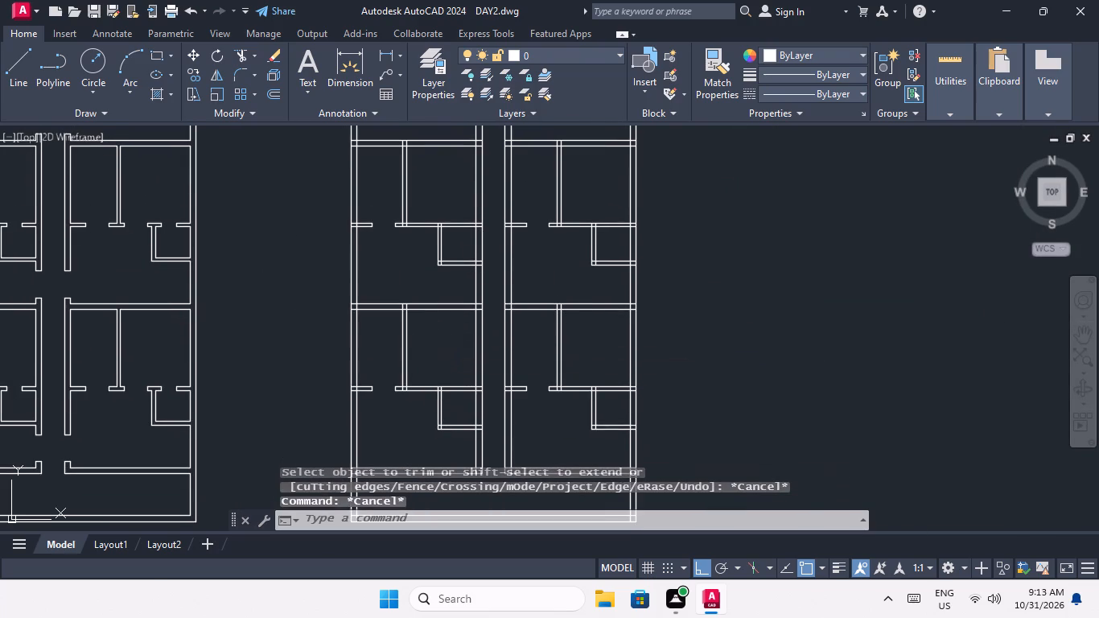
Measure the short wall stub beside the bedroom partition in the top-right unit of the neighbouring finished plan.
middle_drag(438, 340, 424, 453)
scroll(385, 247, down, 4)
middle_drag(390, 257, 395, 295)
scroll(395, 295, up, 5)
middle_drag(408, 274, 413, 351)
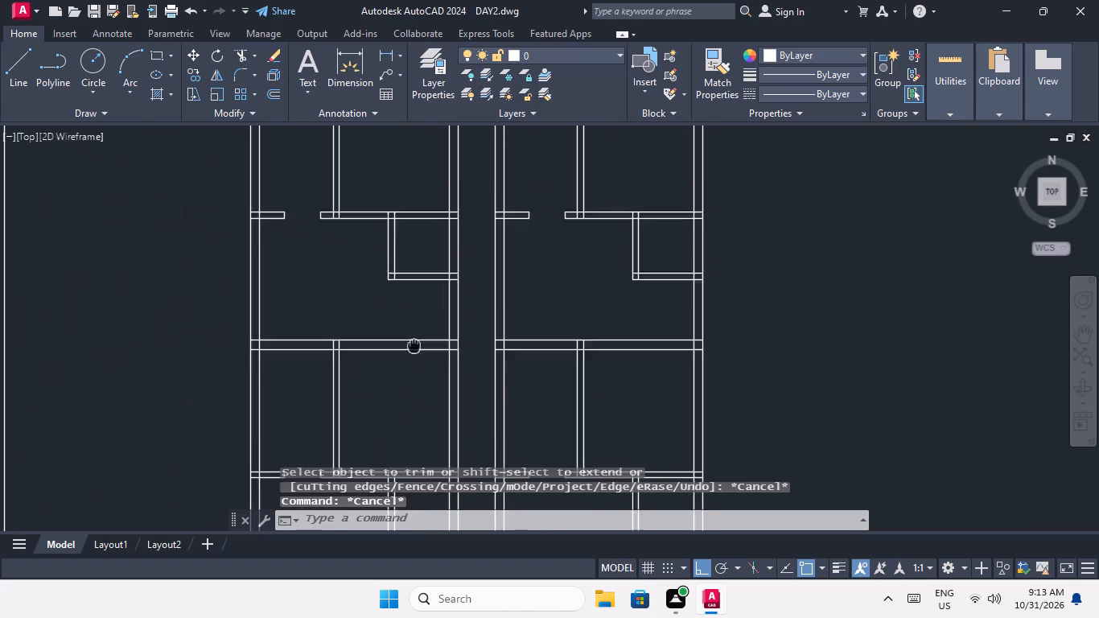
middle_drag(413, 351, 408, 366)
scroll(354, 255, up, 1)
middle_drag(361, 266, 361, 366)
scroll(363, 270, down, 3)
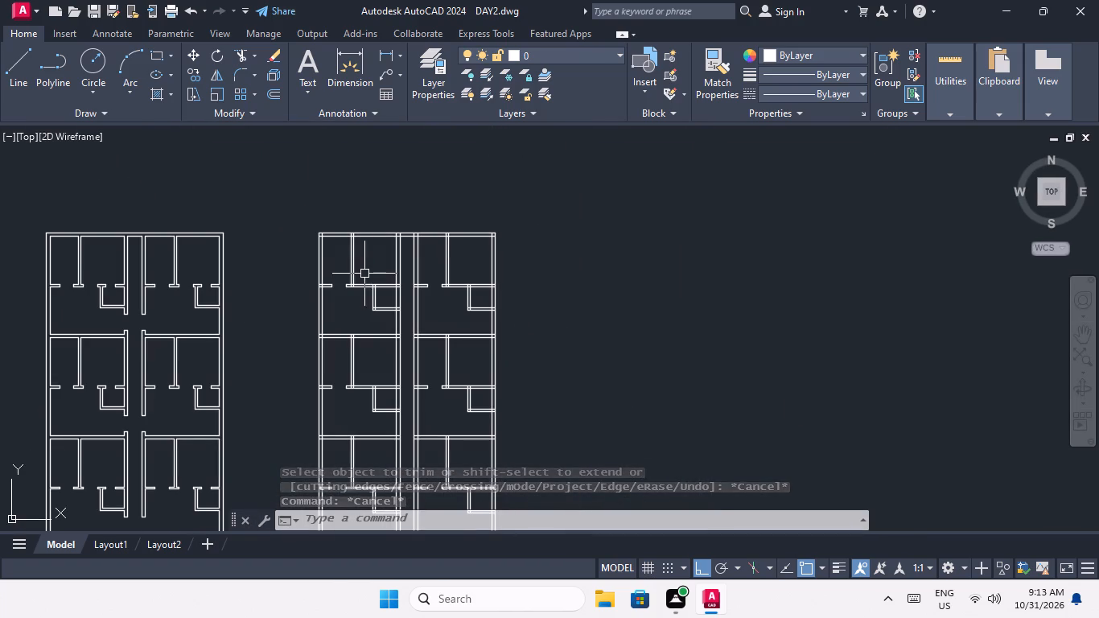
click(379, 54)
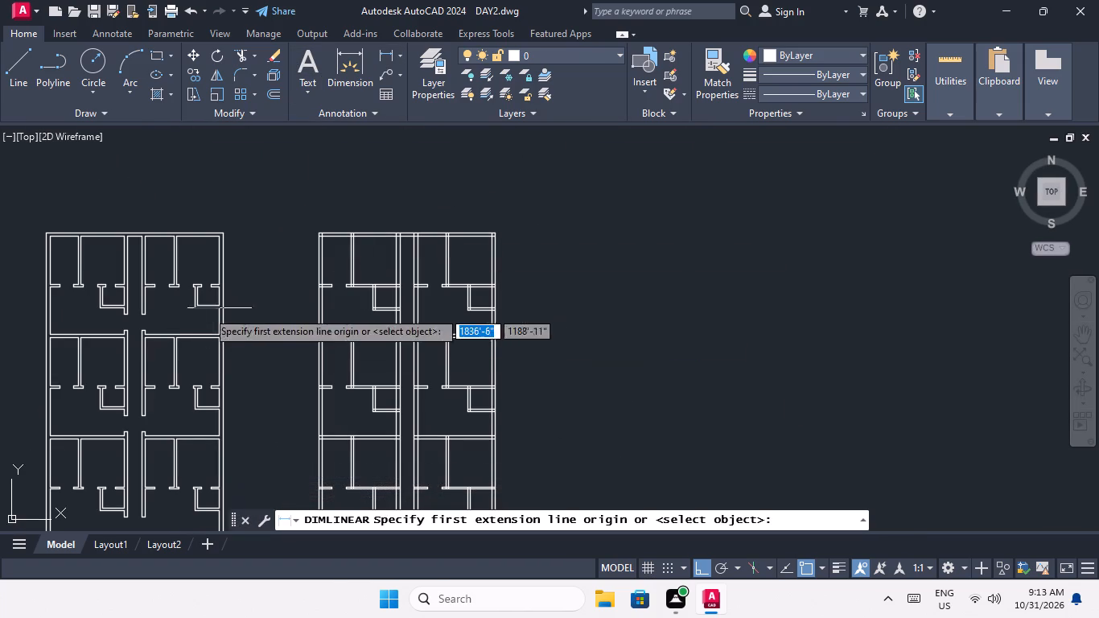
scroll(161, 299, up, 3)
scroll(212, 240, up, 3)
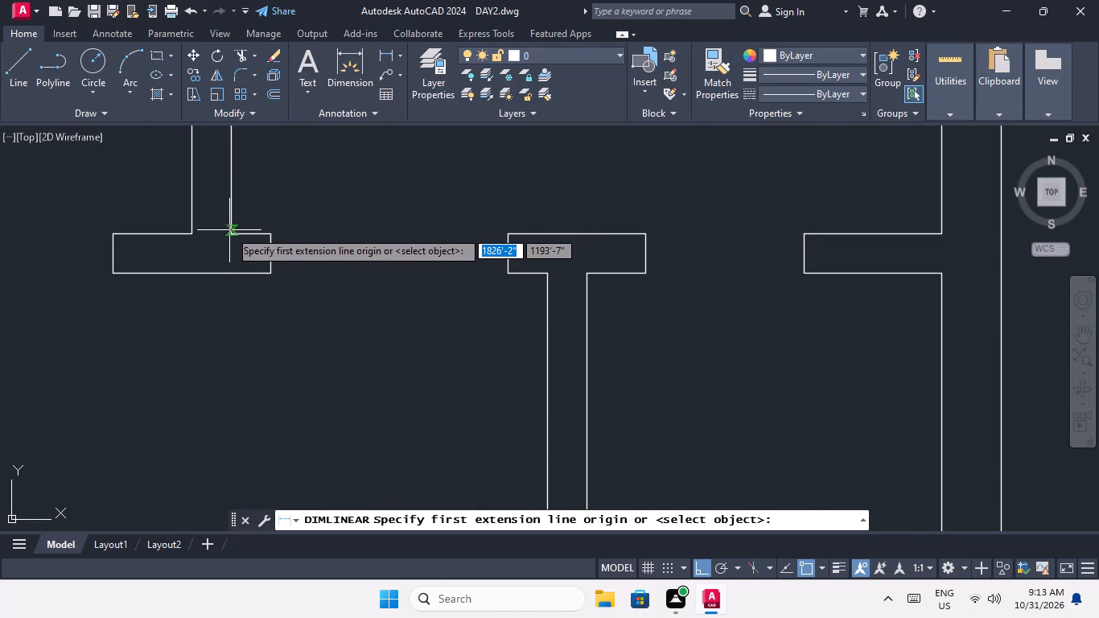
click(228, 237)
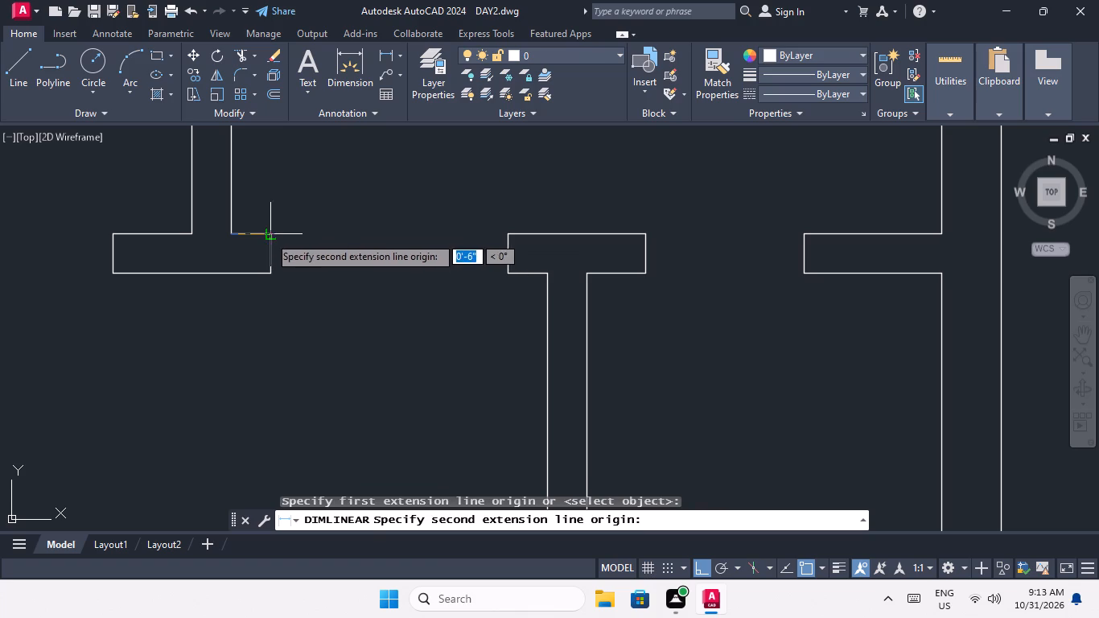
click(269, 236)
scroll(257, 240, up, 4)
scroll(203, 283, up, 3)
key(Escape)
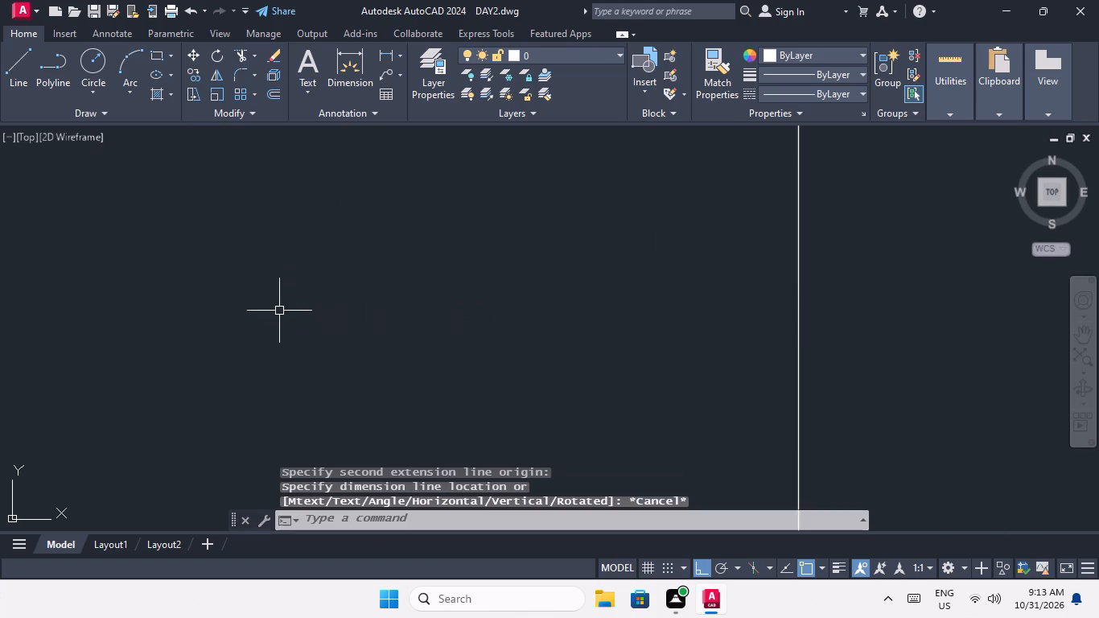
Offset the right face of the vertical partition 6" to the right in both units of the top pair.
scroll(278, 315, down, 10)
middle_drag(400, 322, 211, 283)
scroll(449, 255, down, 1)
middle_drag(449, 255, 422, 258)
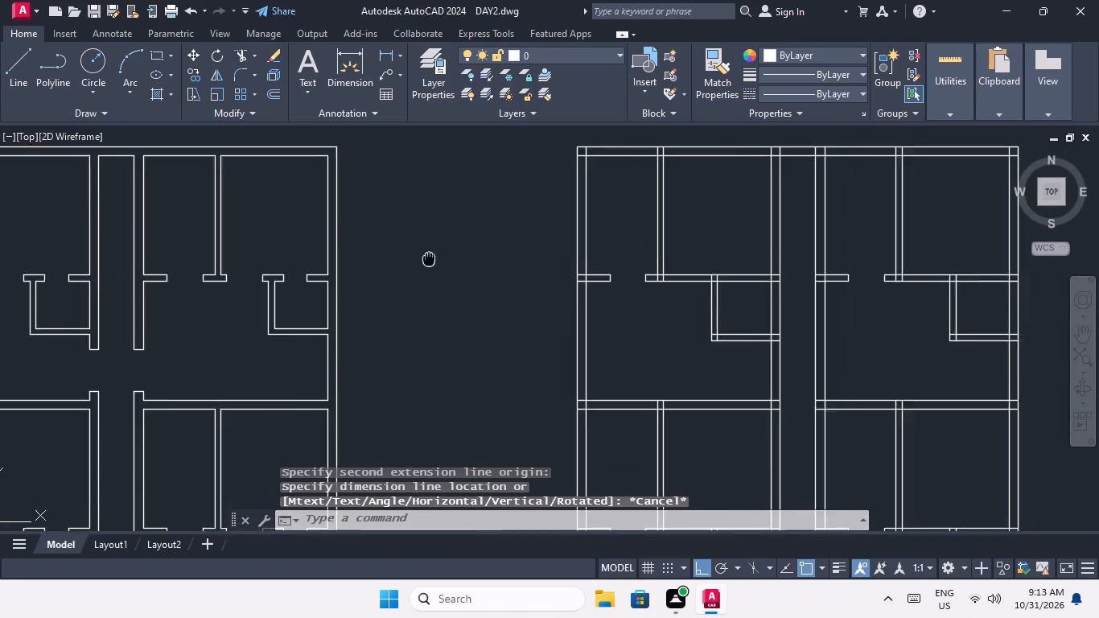
middle_drag(422, 258, 0, 272)
key(Escape)
key(Escape)
key(o)
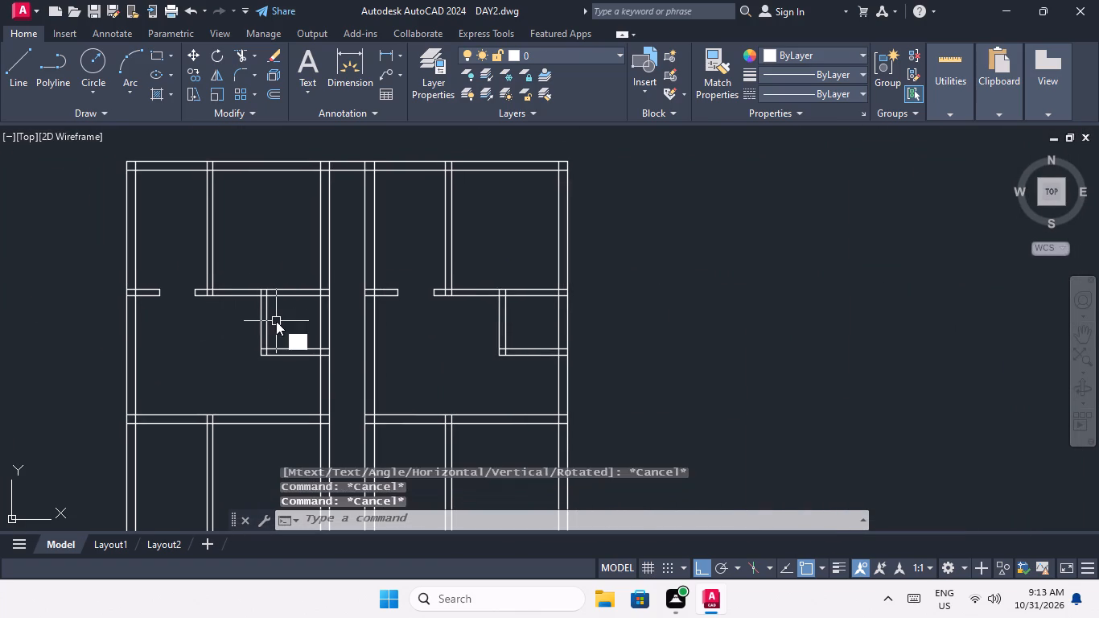
key(Return)
key(6)
key(shift+quotedbl)
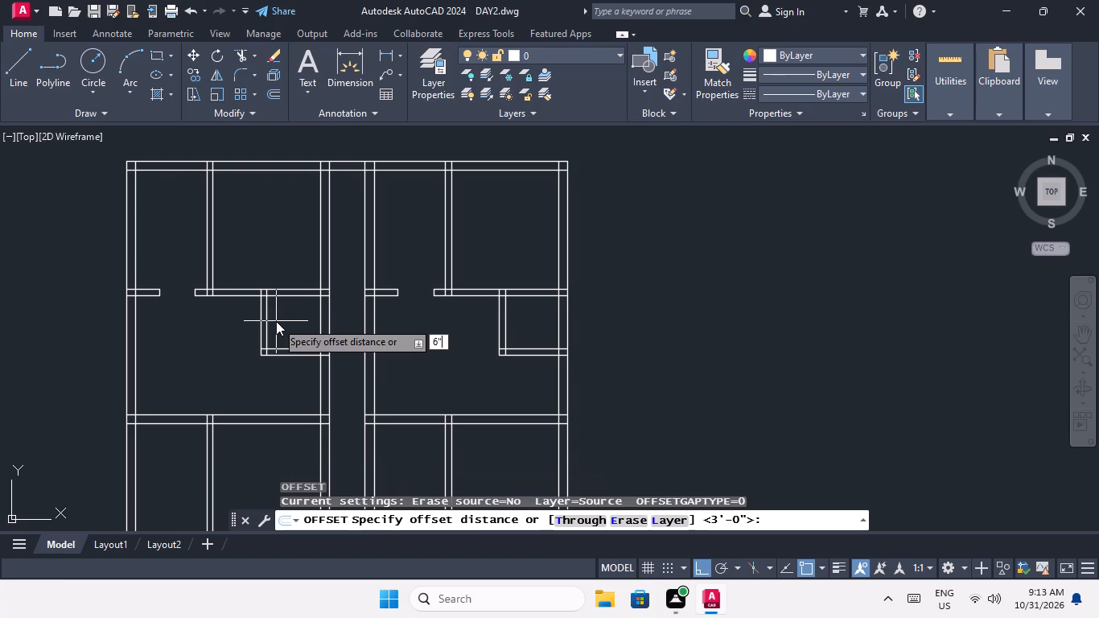
key(Return)
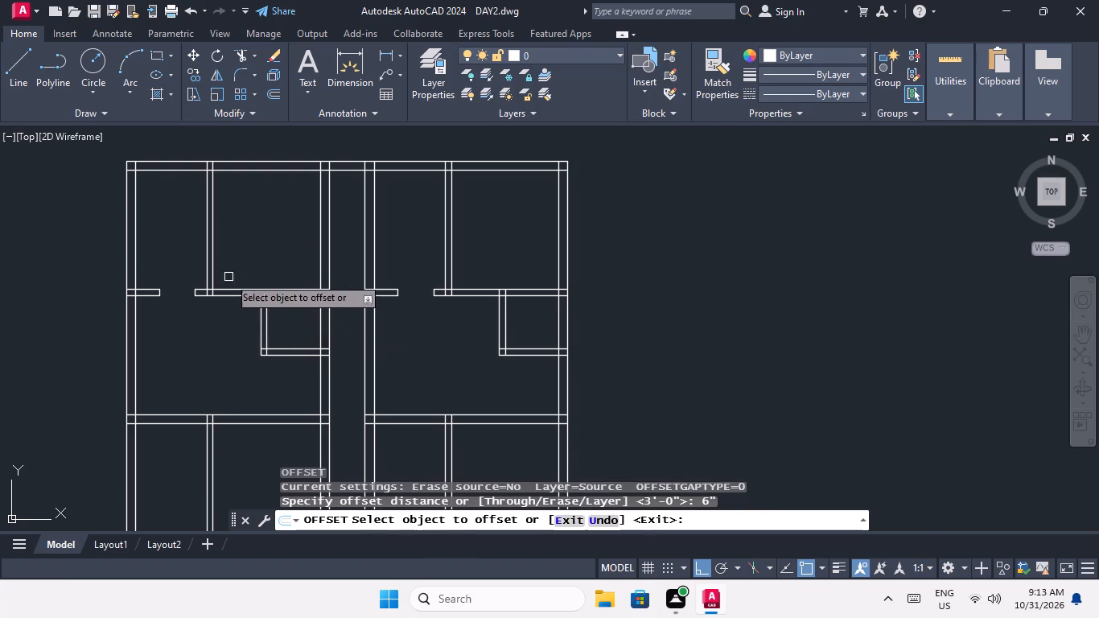
scroll(224, 237, up, 2)
drag(196, 331, 245, 325)
click(264, 320)
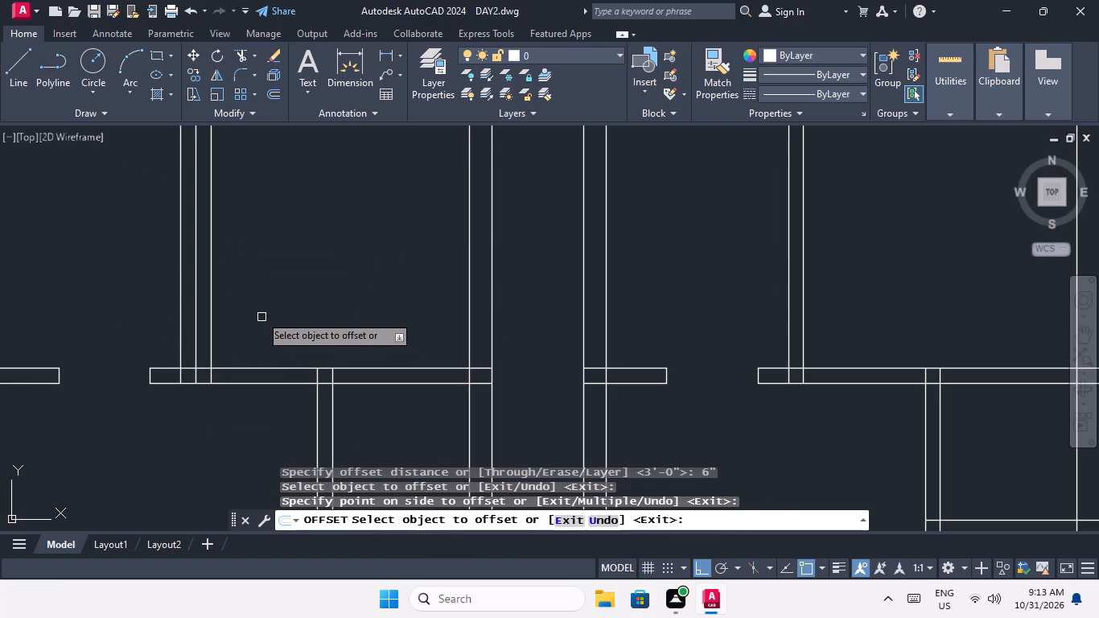
scroll(261, 296, down, 3)
scroll(410, 290, up, 3)
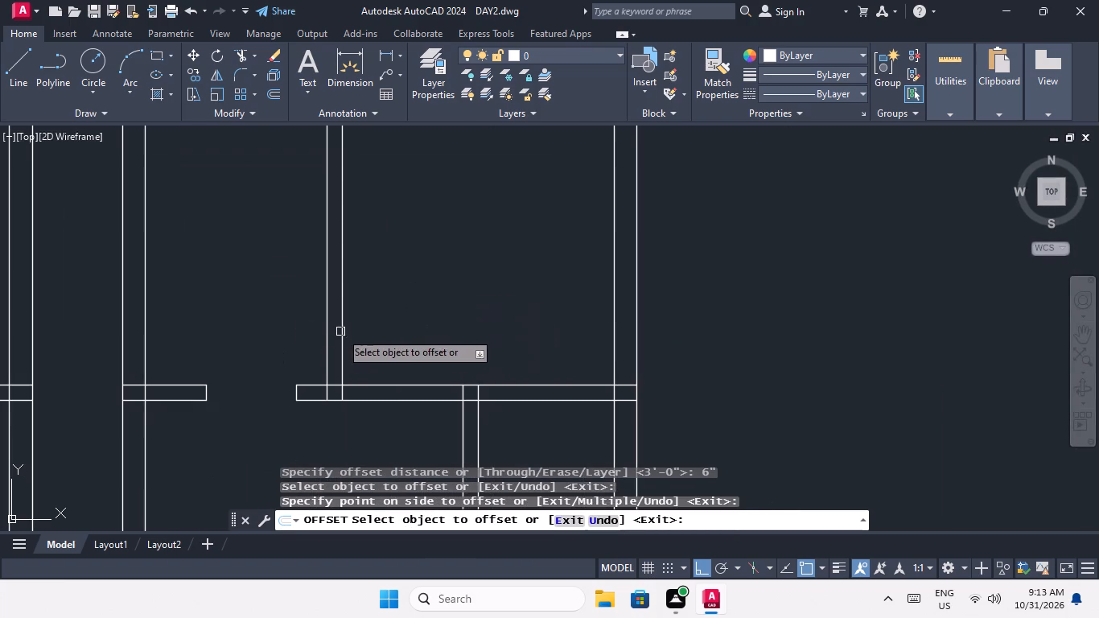
click(341, 332)
click(397, 326)
Offset the right face of the vertical partition 6" to the right in both units of the second pair from the top.
scroll(393, 323, down, 3)
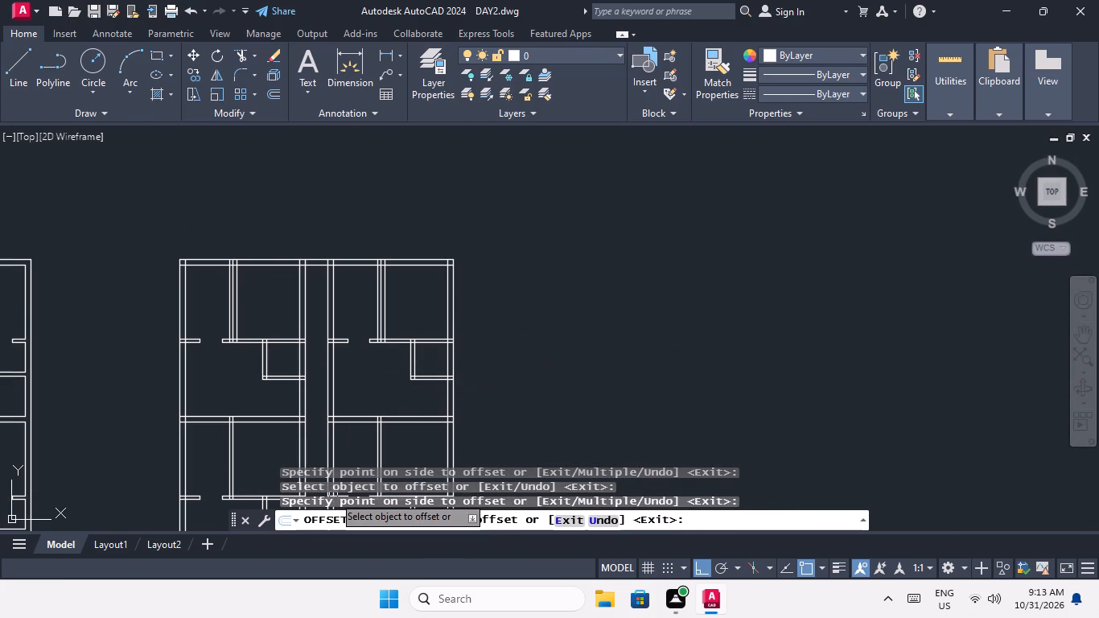
scroll(176, 484, down, 1)
middle_drag(248, 468, 265, 282)
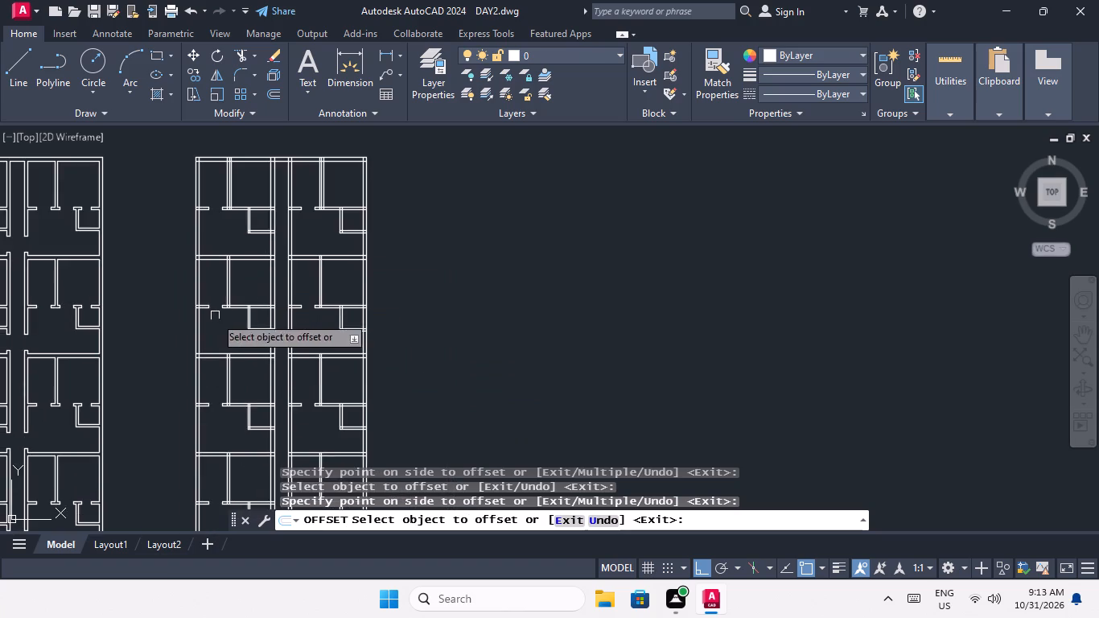
scroll(218, 313, up, 4)
drag(278, 245, 286, 245)
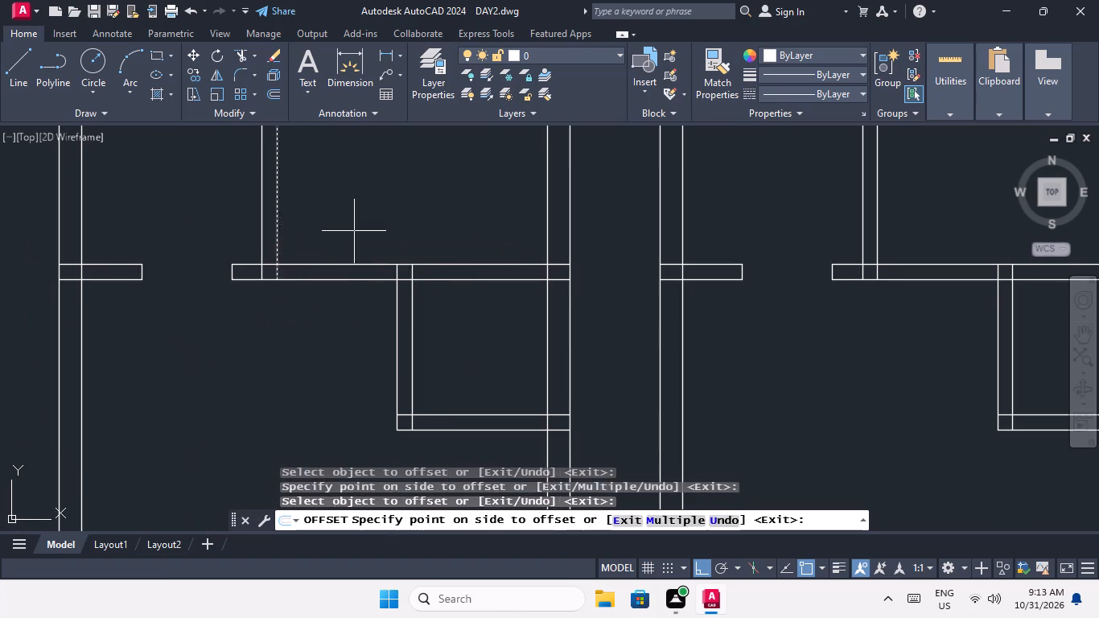
click(354, 231)
scroll(353, 229, down, 3)
scroll(508, 216, up, 3)
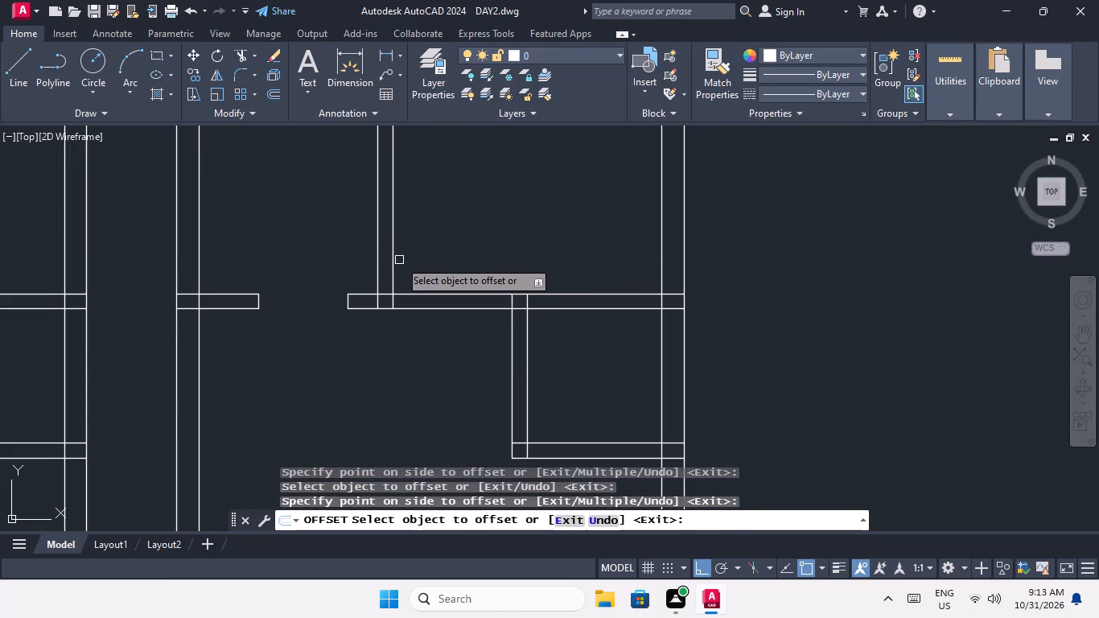
drag(393, 270, 414, 263)
click(469, 243)
Offset the right face of the vertical partition 6" to the right in both units of the third pair from the top.
scroll(467, 233, down, 4)
middle_drag(451, 296, 455, 273)
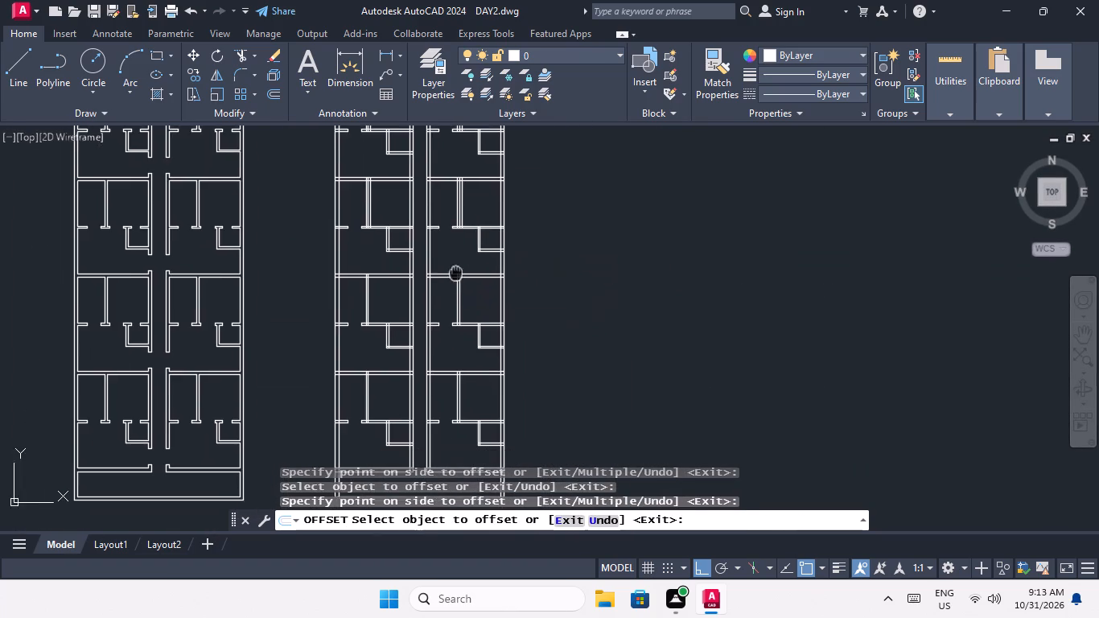
middle_drag(455, 273, 469, 221)
scroll(401, 250, up, 3)
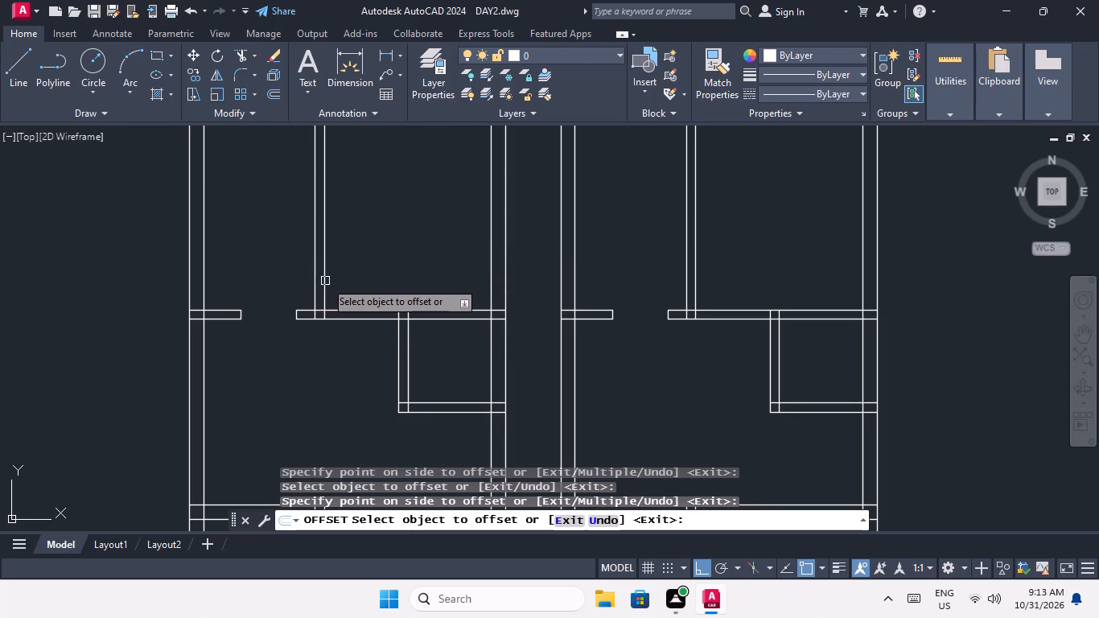
click(327, 280)
click(363, 271)
scroll(365, 255, down, 1)
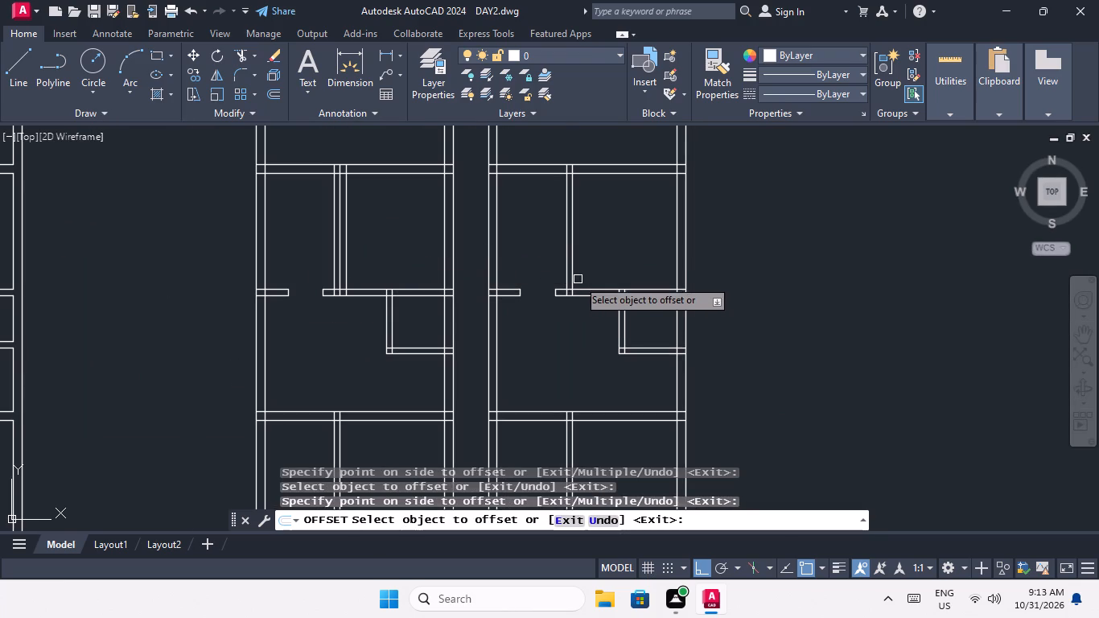
scroll(578, 279, up, 2)
drag(564, 284, 598, 284)
click(658, 281)
Offset the right face of the vertical partition 6" to the right in both units of the bottom pair.
scroll(645, 255, down, 3)
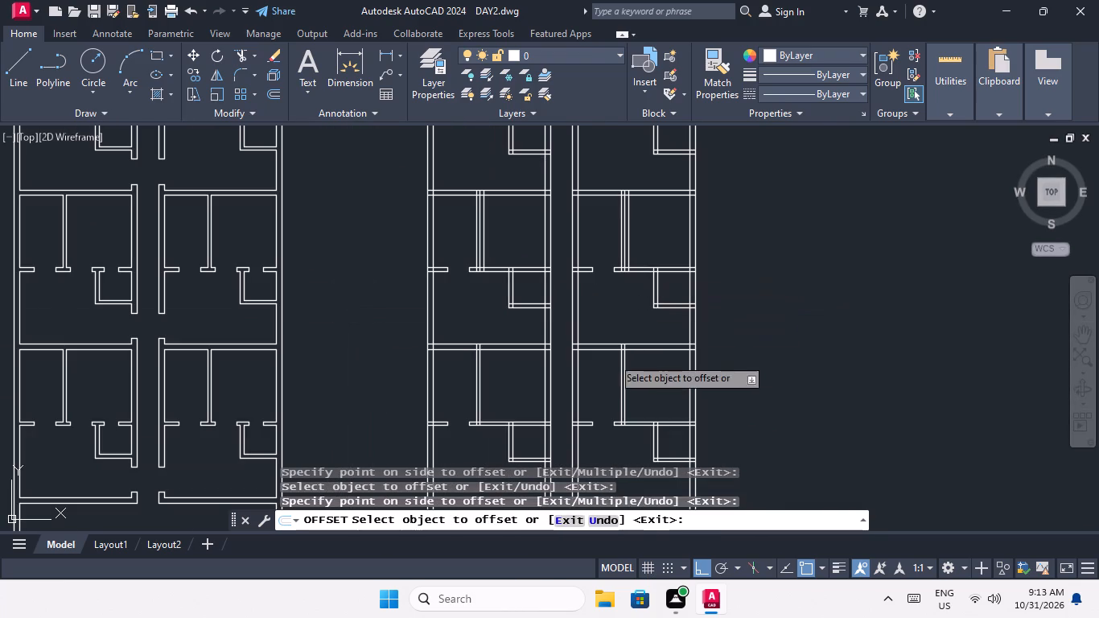
scroll(491, 414, up, 3)
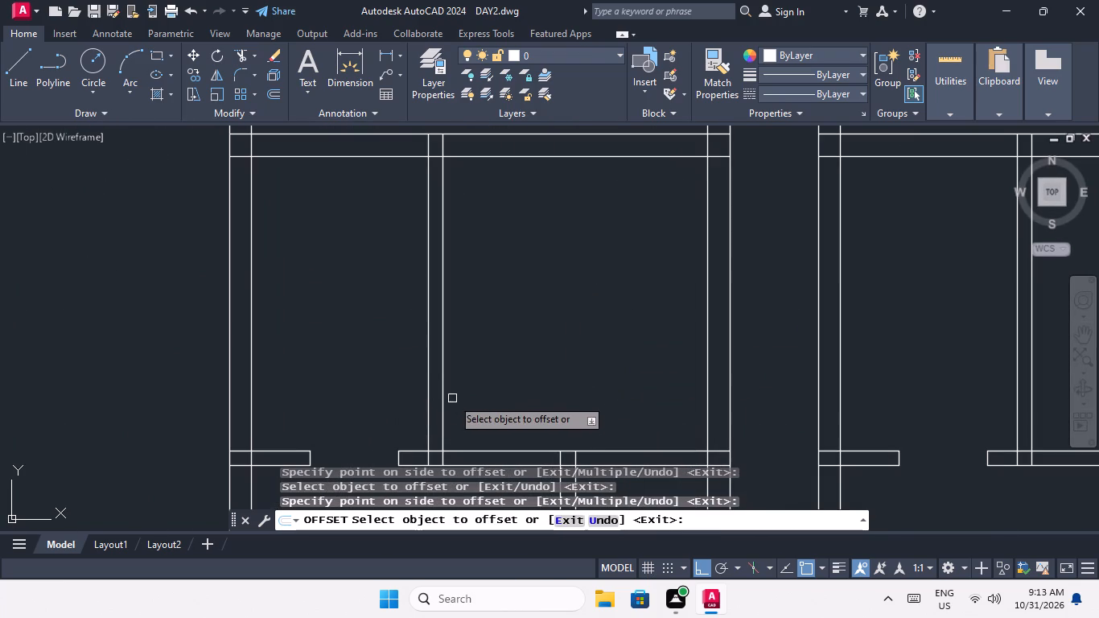
drag(442, 398, 454, 385)
click(504, 344)
scroll(491, 257, down, 3)
scroll(646, 310, up, 4)
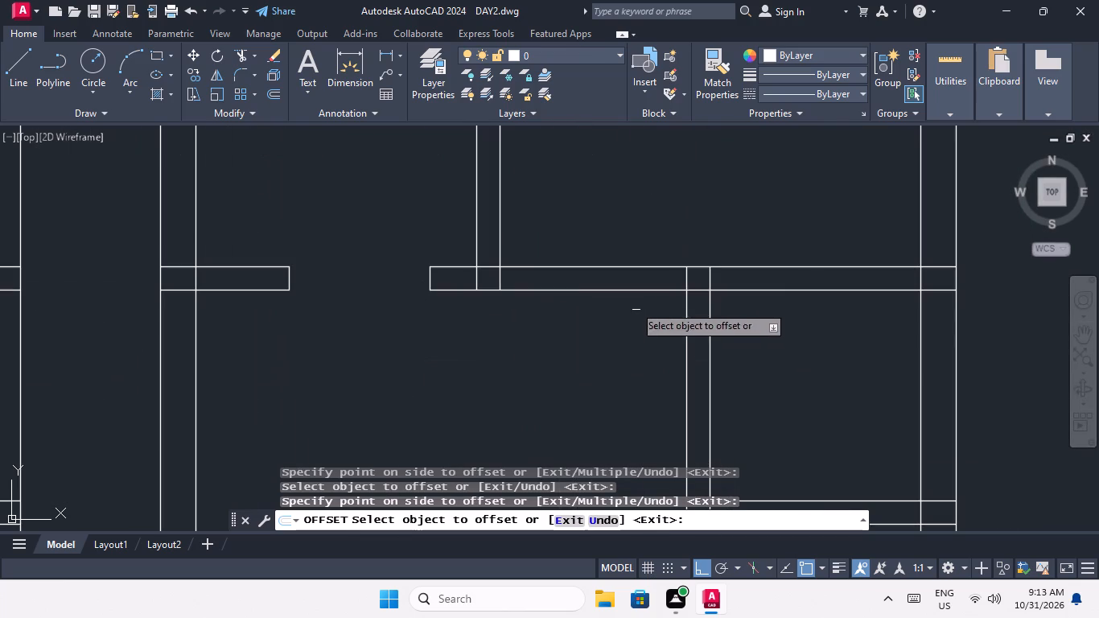
click(497, 220)
click(521, 219)
scroll(528, 216, down, 3)
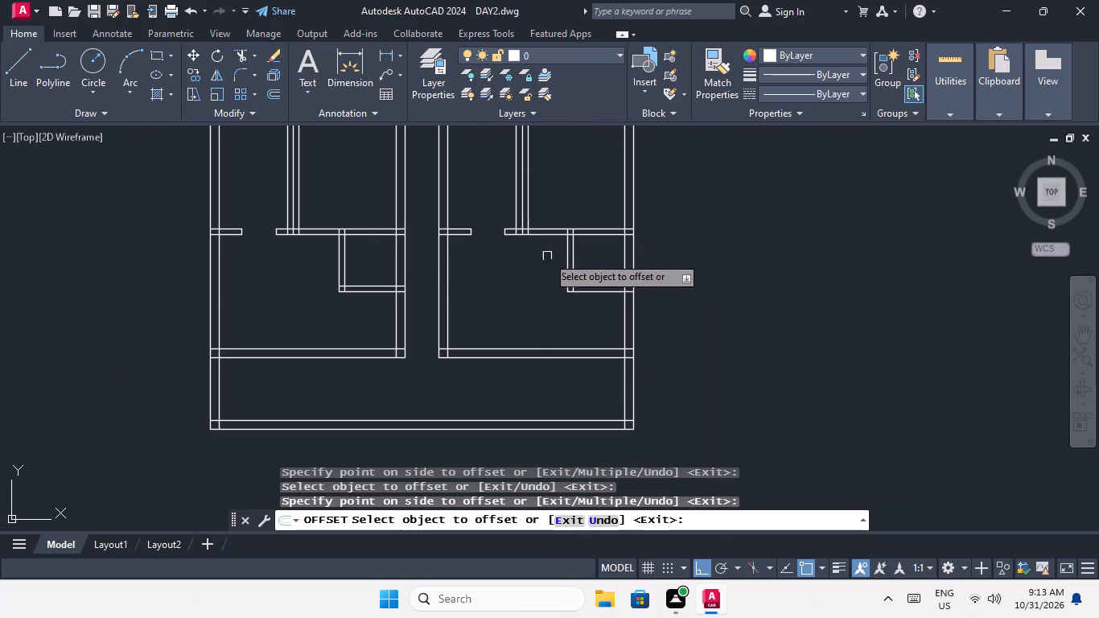
middle_drag(527, 271, 516, 353)
key(Escape)
key(Escape)
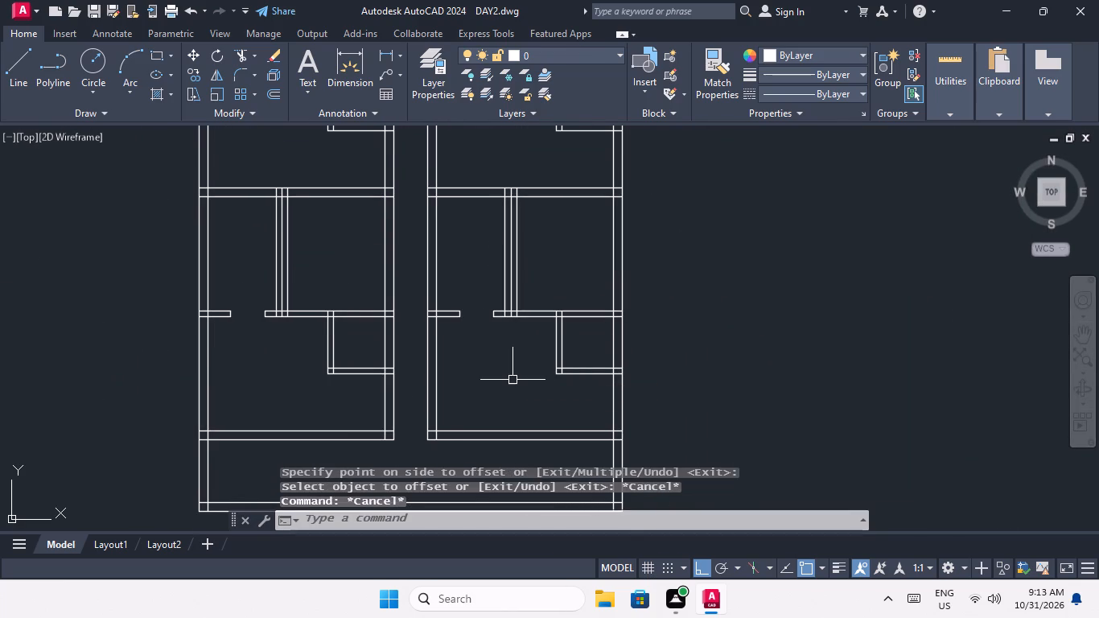
Offset the 6" stub line beside the vertical partition 3' to the right in both units of the bottom pair.
key(o)
key(Return)
text(3')
key(Return)
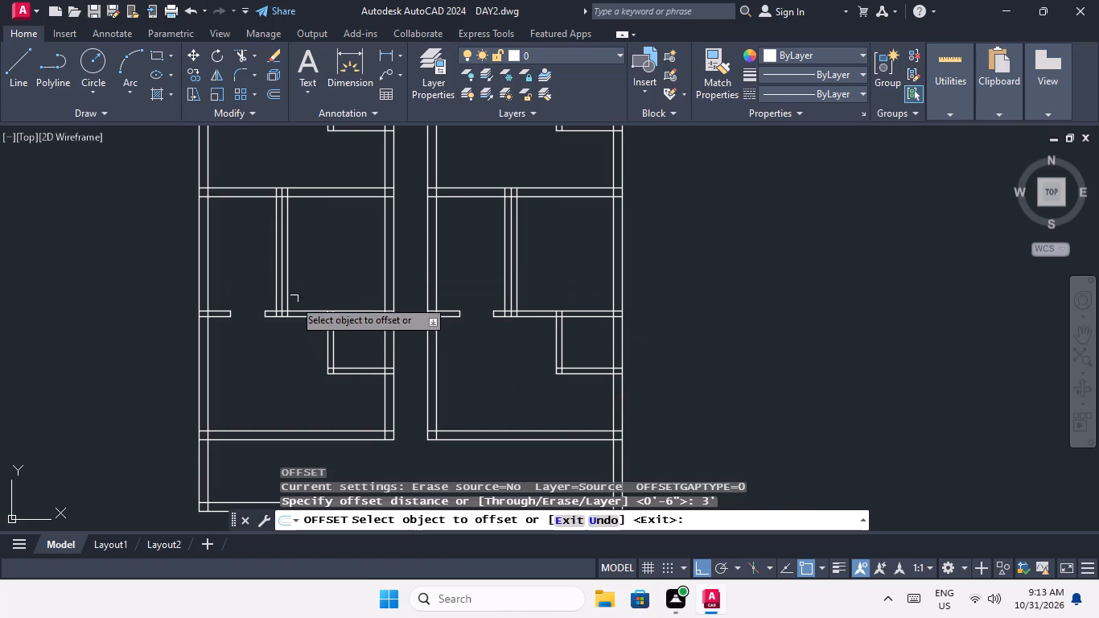
scroll(293, 304, up, 3)
click(271, 290)
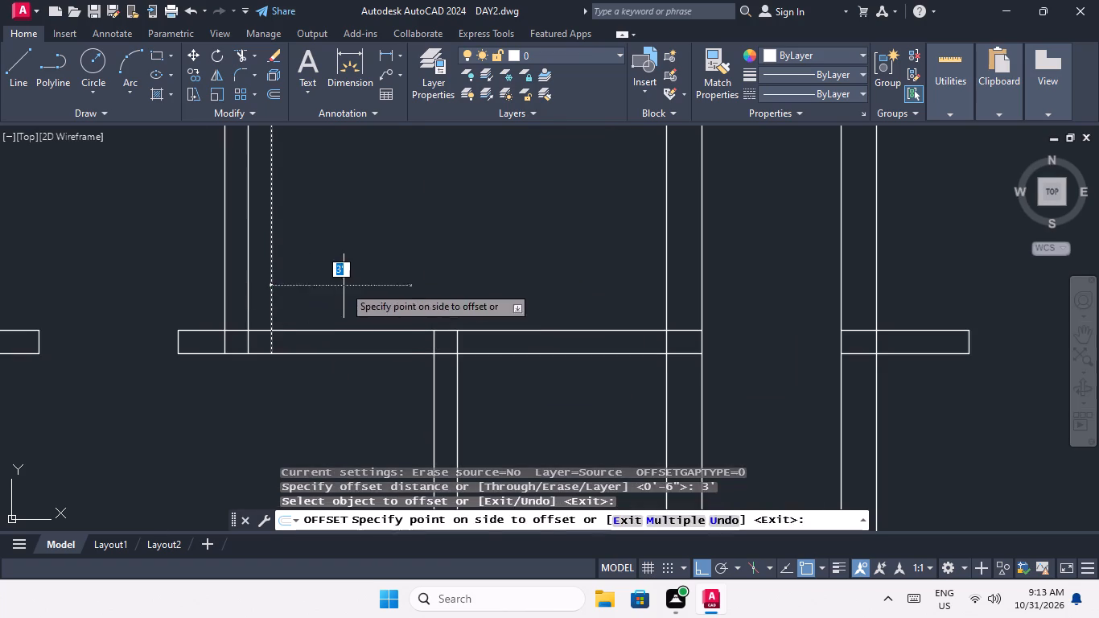
click(347, 284)
scroll(331, 286, down, 3)
scroll(546, 280, up, 3)
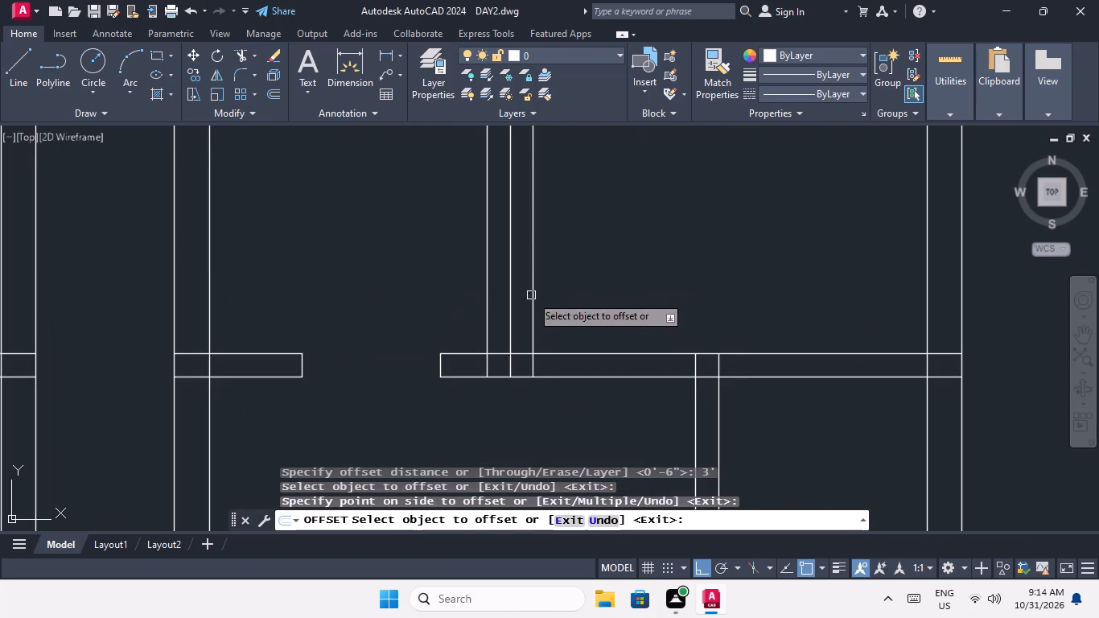
drag(531, 295, 553, 290)
click(589, 280)
Offset the 6" stub line beside the vertical partition 3' to the right in both units of the third pair from the top.
scroll(595, 278, down, 5)
middle_drag(592, 288, 556, 428)
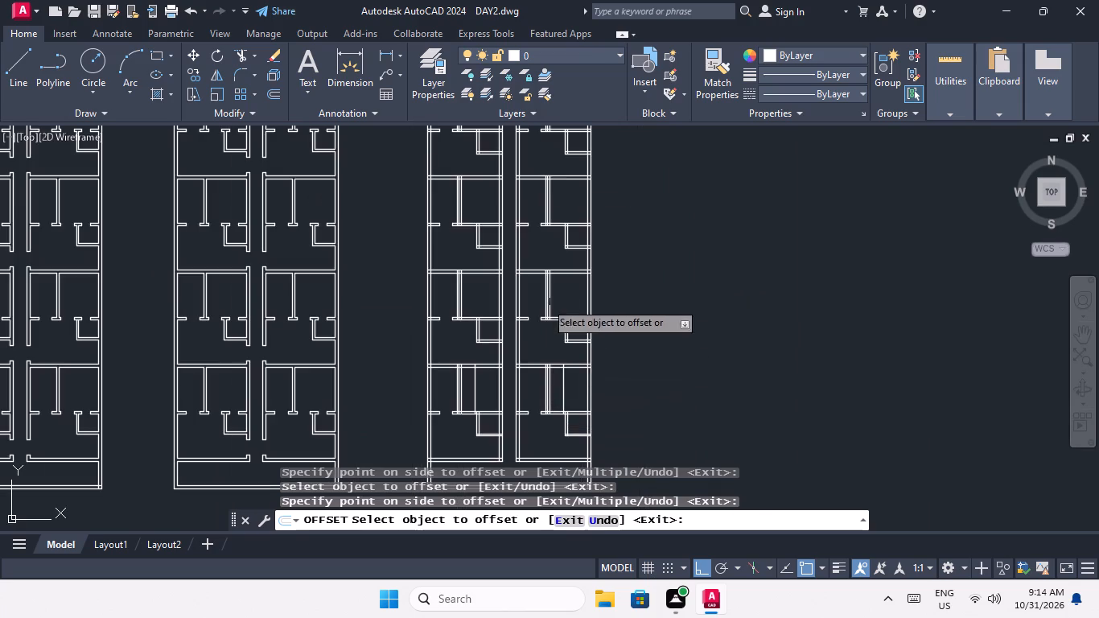
scroll(534, 323, up, 5)
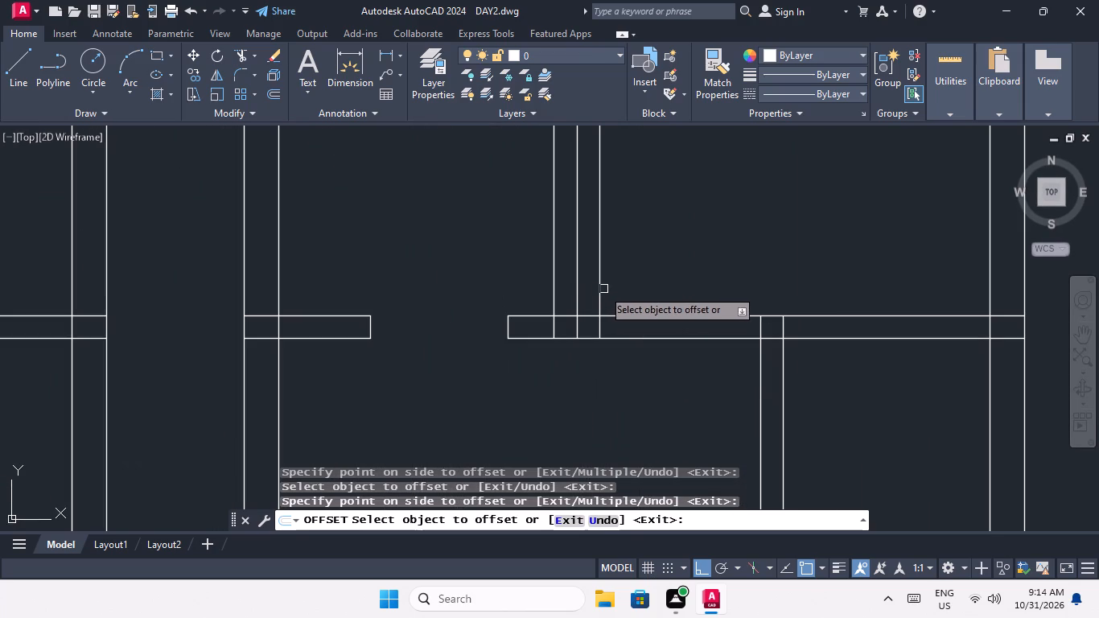
drag(600, 287, 625, 289)
click(743, 283)
scroll(735, 275, down, 4)
scroll(579, 261, up, 4)
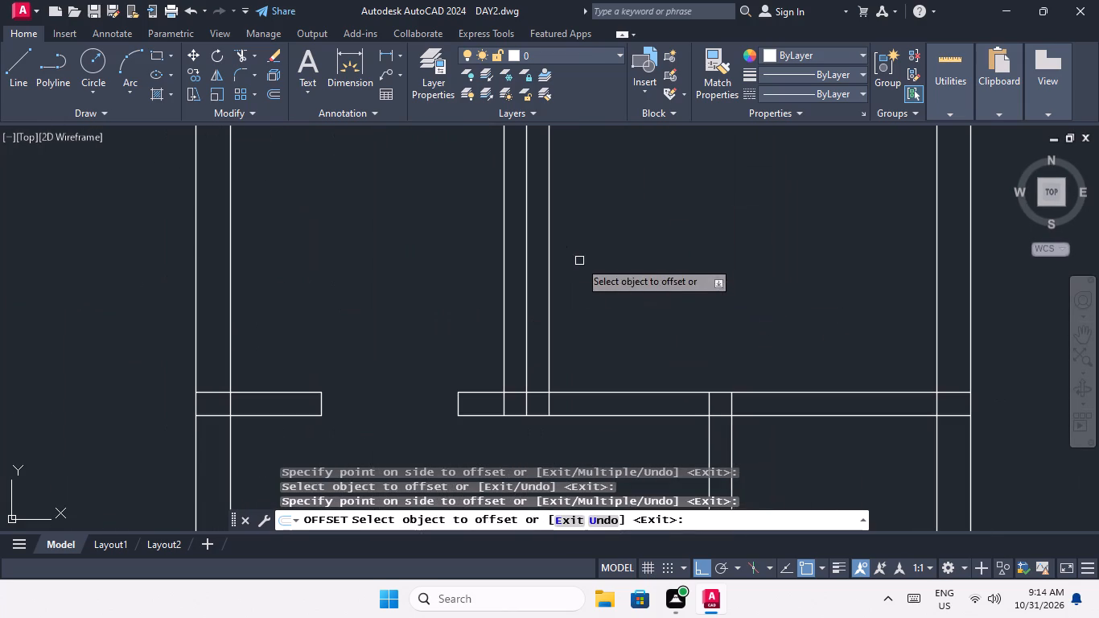
click(547, 295)
click(599, 283)
Offset the 6" stub line beside the vertical partition 3' to the right in both units of the second pair from the top.
middle_drag(604, 287, 562, 415)
scroll(562, 415, down, 2)
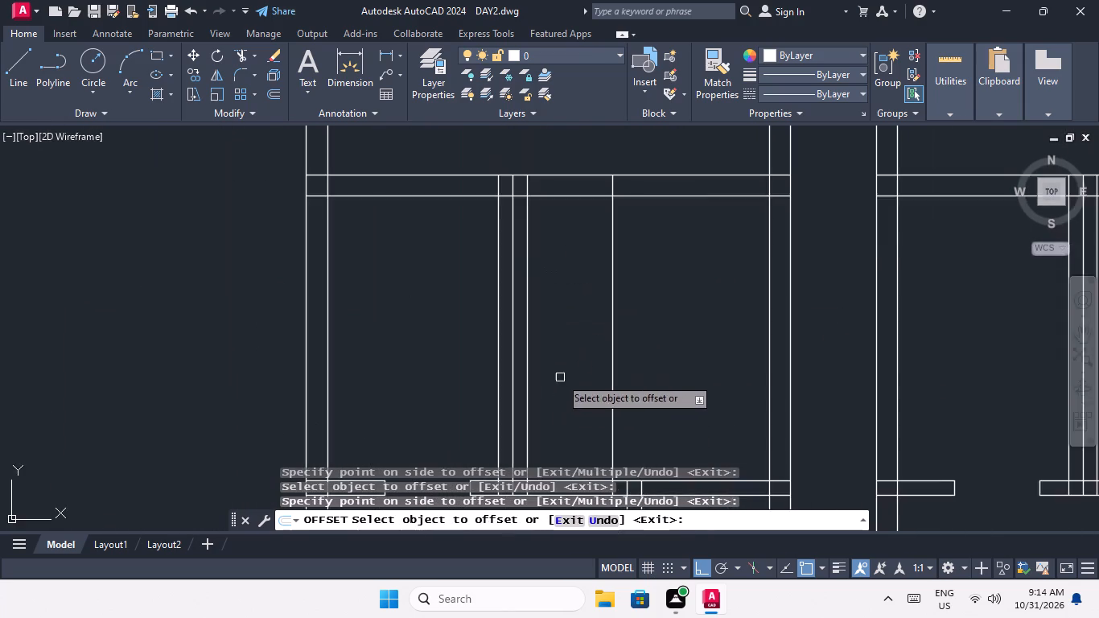
scroll(563, 373, down, 2)
middle_drag(621, 342, 548, 473)
scroll(479, 366, up, 3)
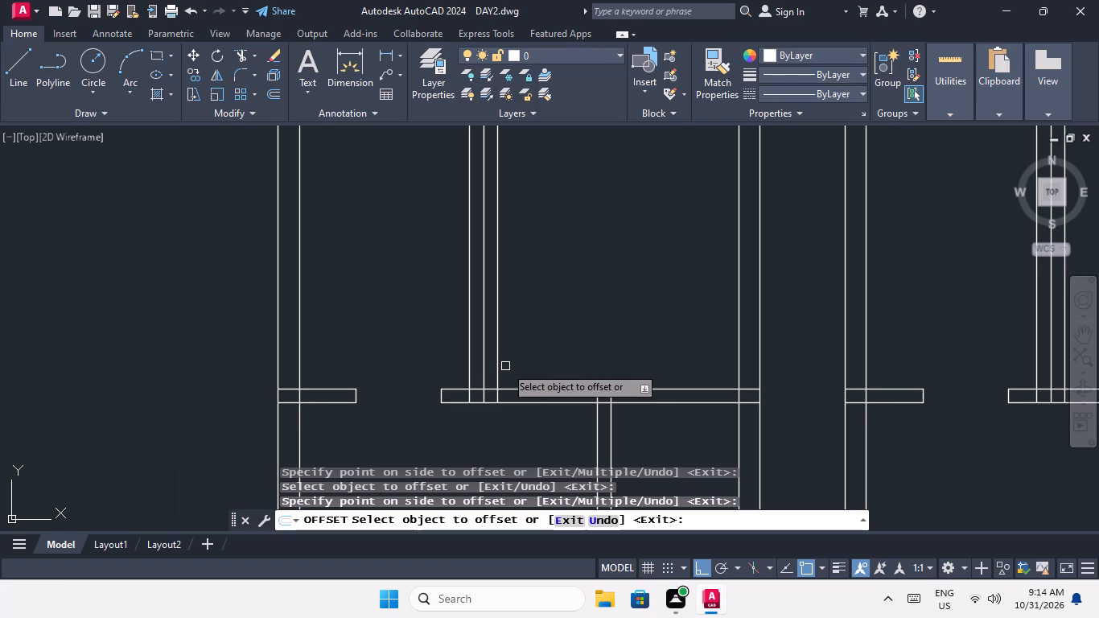
drag(500, 369, 507, 366)
click(581, 344)
scroll(582, 323, down, 3)
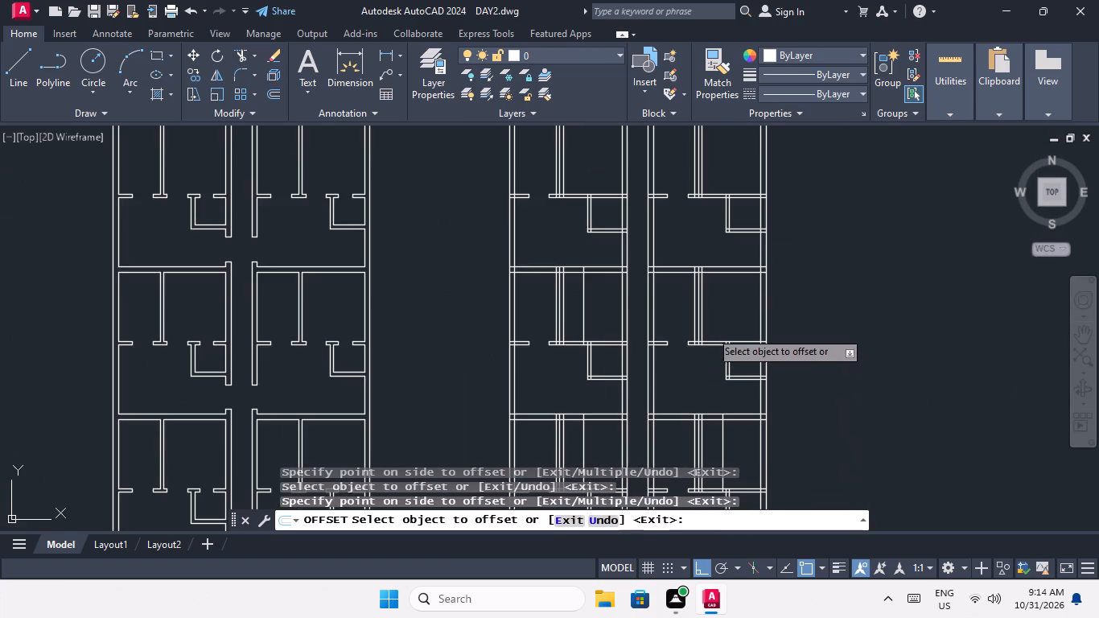
scroll(710, 324, up, 5)
click(619, 389)
click(661, 374)
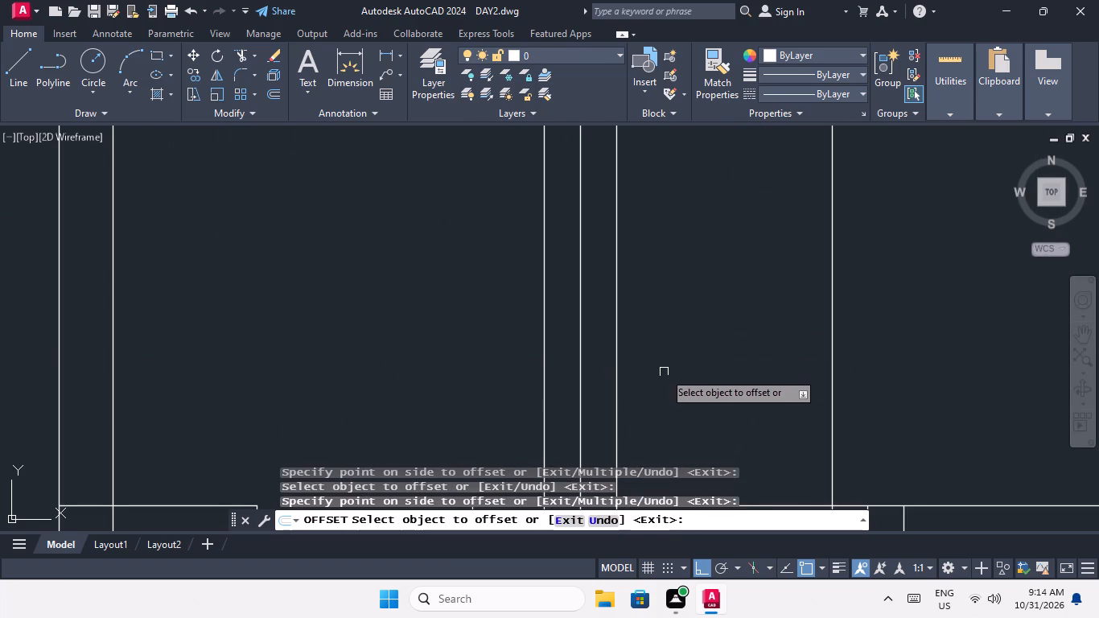
Offset the 6" stub line beside the vertical partition 3' to the right in both units of the top pair.
scroll(665, 370, down, 5)
scroll(532, 225, up, 2)
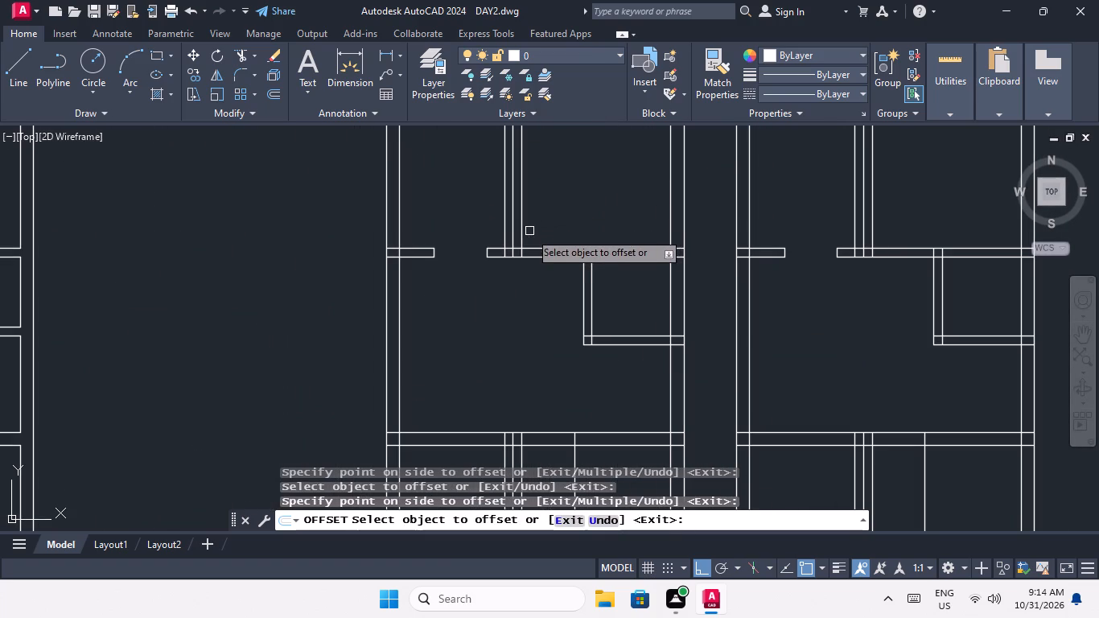
click(525, 225)
click(535, 220)
scroll(539, 219, down, 2)
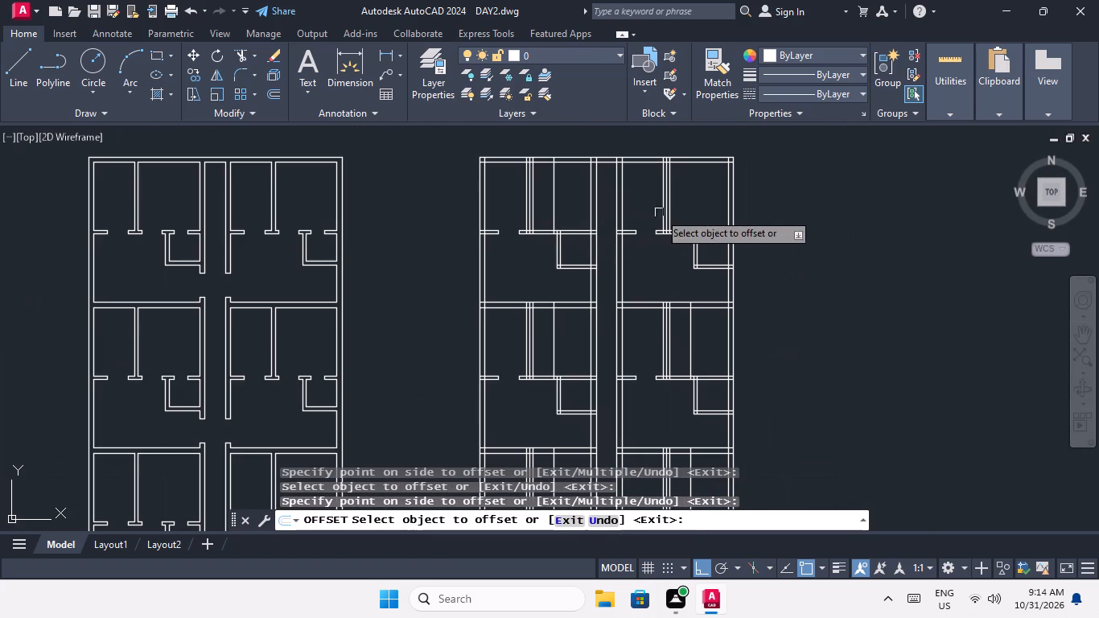
scroll(673, 219, up, 3)
click(665, 233)
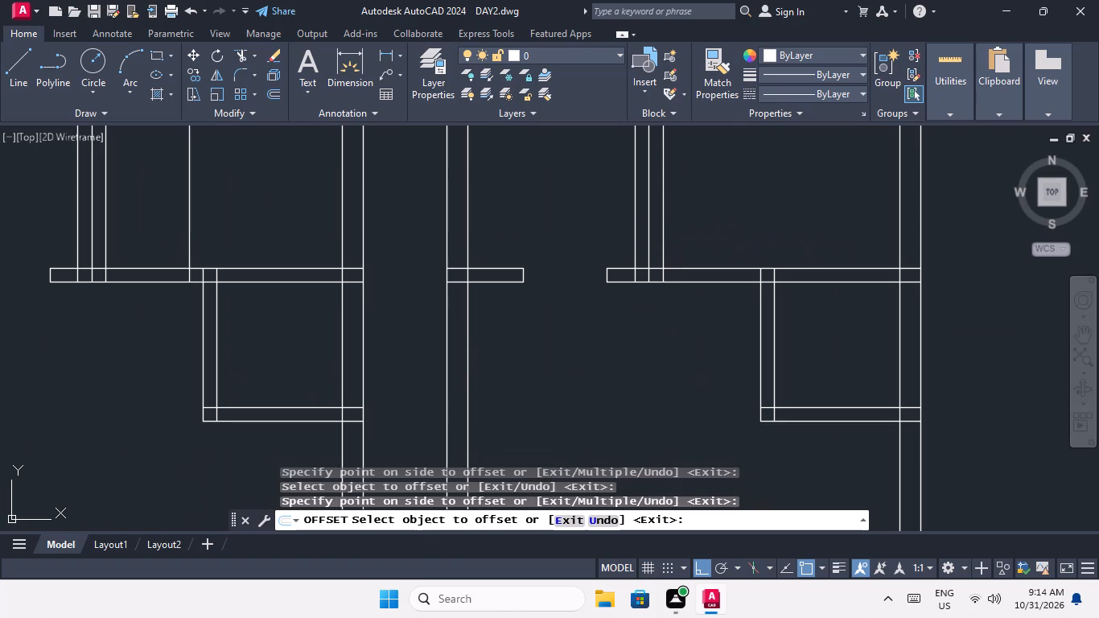
click(718, 220)
key(Escape)
key(Escape)
key(Escape)
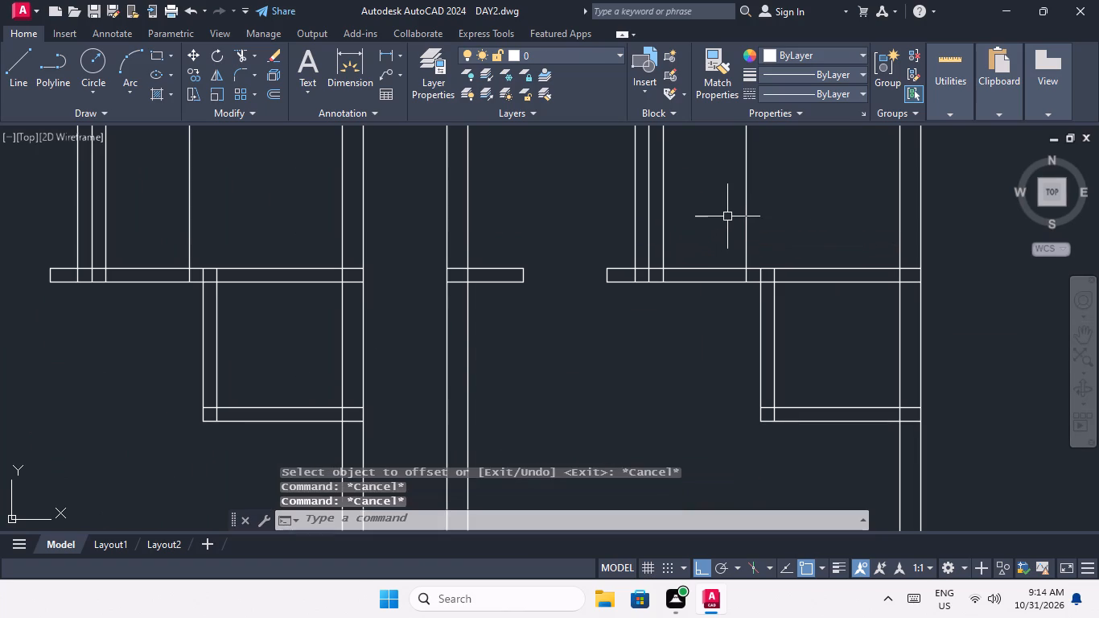
In the left unit of the top pair, trim the two offset lines above the horizontal wall and cut the door opening between them.
key(t)
key(r)
key(space)
key(space)
middle_drag(124, 302, 130, 302)
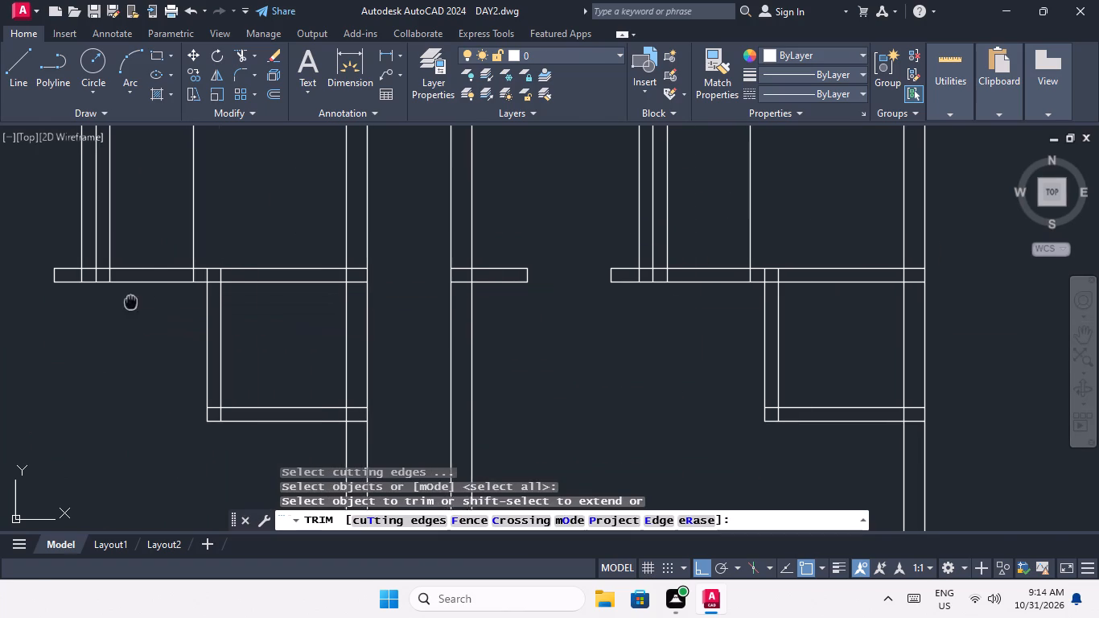
middle_drag(130, 302, 257, 308)
scroll(258, 265, up, 1)
drag(385, 220, 361, 234)
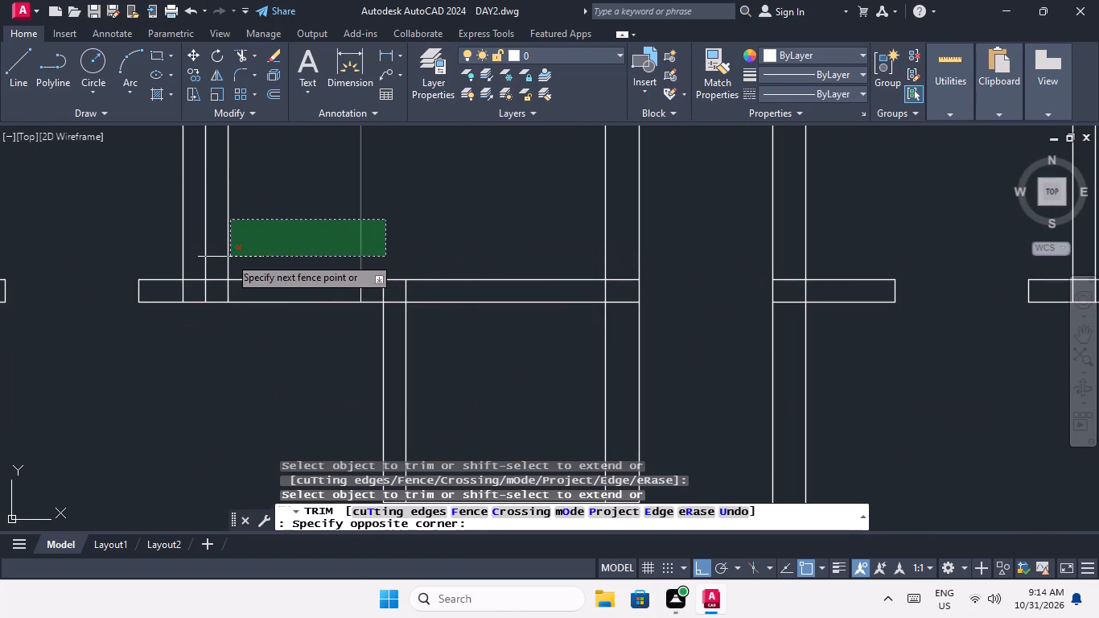
click(227, 257)
drag(329, 343, 302, 307)
click(272, 241)
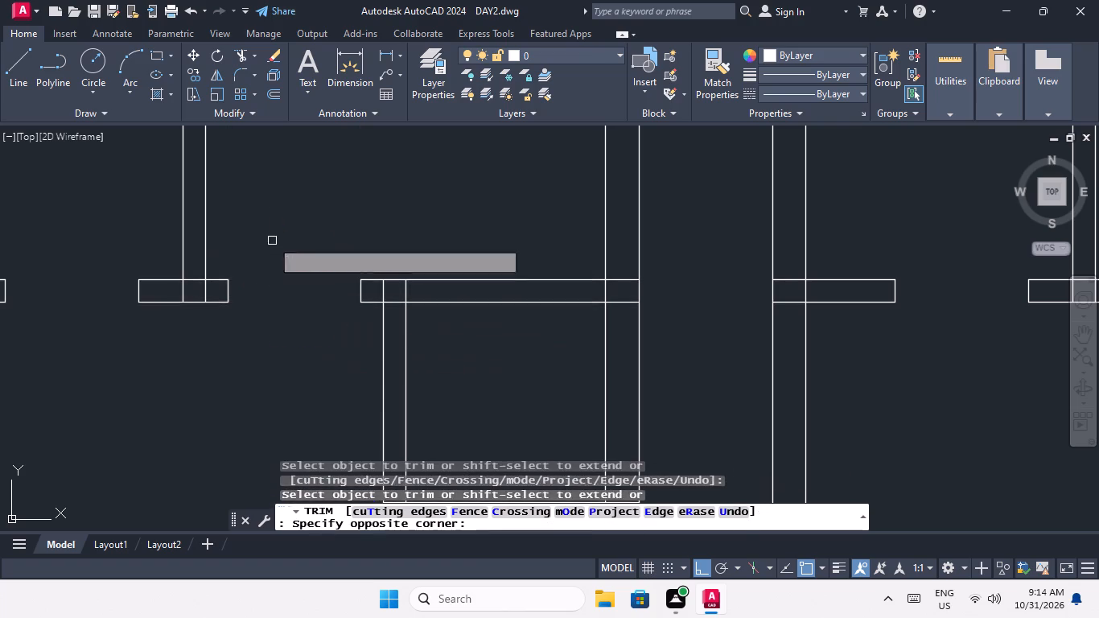
In the right unit of the top pair, trim the two offset lines above the horizontal wall and cut the door opening between them.
scroll(278, 229, down, 4)
scroll(423, 239, up, 4)
middle_drag(399, 188, 417, 269)
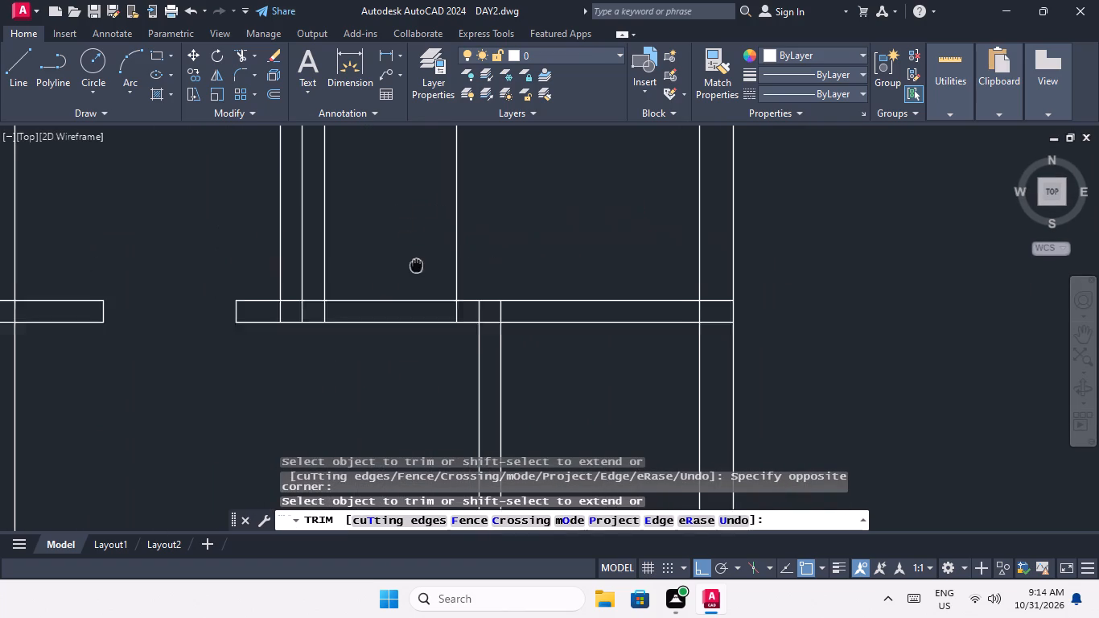
middle_drag(417, 269, 418, 274)
drag(466, 255, 451, 272)
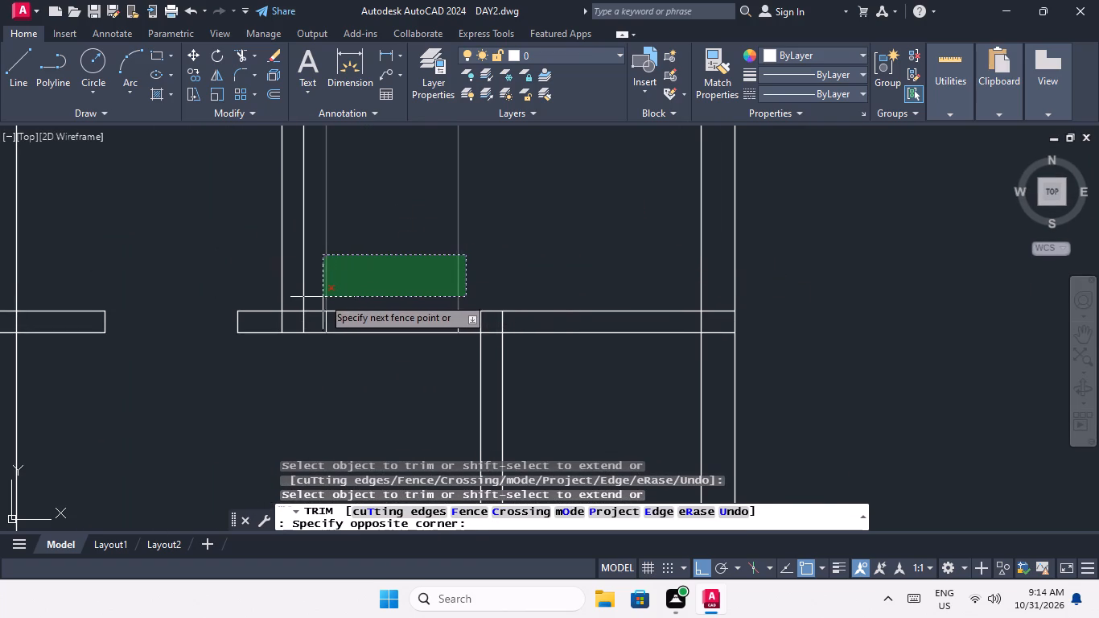
click(318, 295)
drag(415, 352, 391, 328)
click(372, 268)
In the second pair's left unit, trim both offset lines above the horizontal wall and cut the door opening between them.
scroll(373, 250, down, 4)
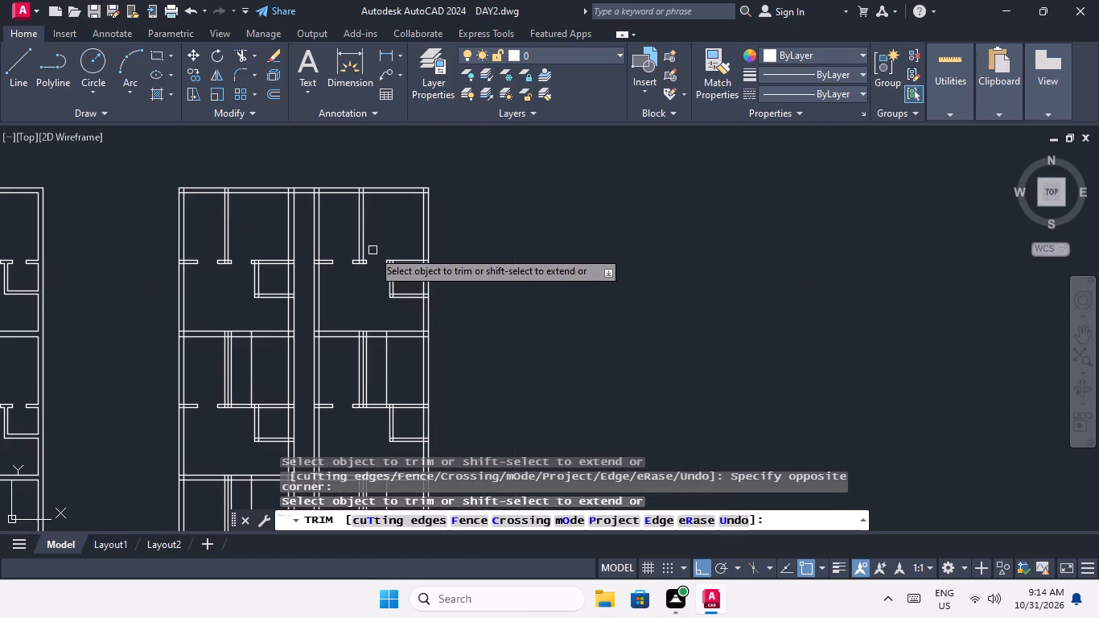
middle_drag(364, 295, 434, 205)
middle_click(437, 201)
scroll(295, 327, up, 4)
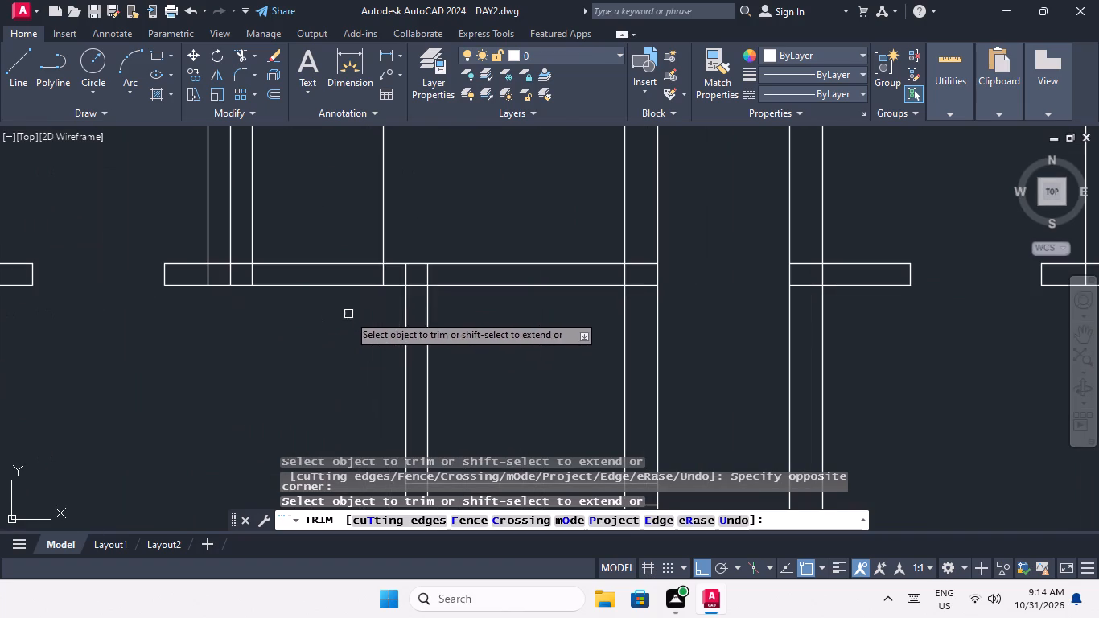
drag(404, 200, 295, 223)
click(238, 234)
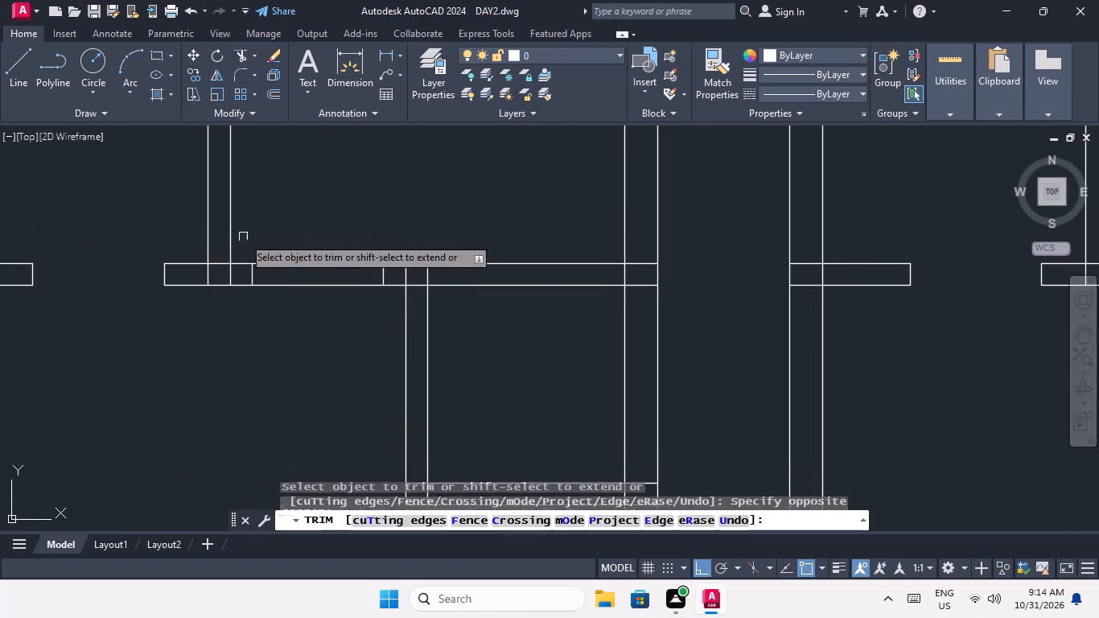
drag(331, 311, 315, 278)
click(299, 227)
In the second pair's right unit, trim both offset lines above the horizontal wall and cut the door opening between them.
scroll(301, 236, down, 2)
middle_drag(624, 275, 383, 299)
scroll(434, 281, up, 3)
drag(459, 192, 447, 194)
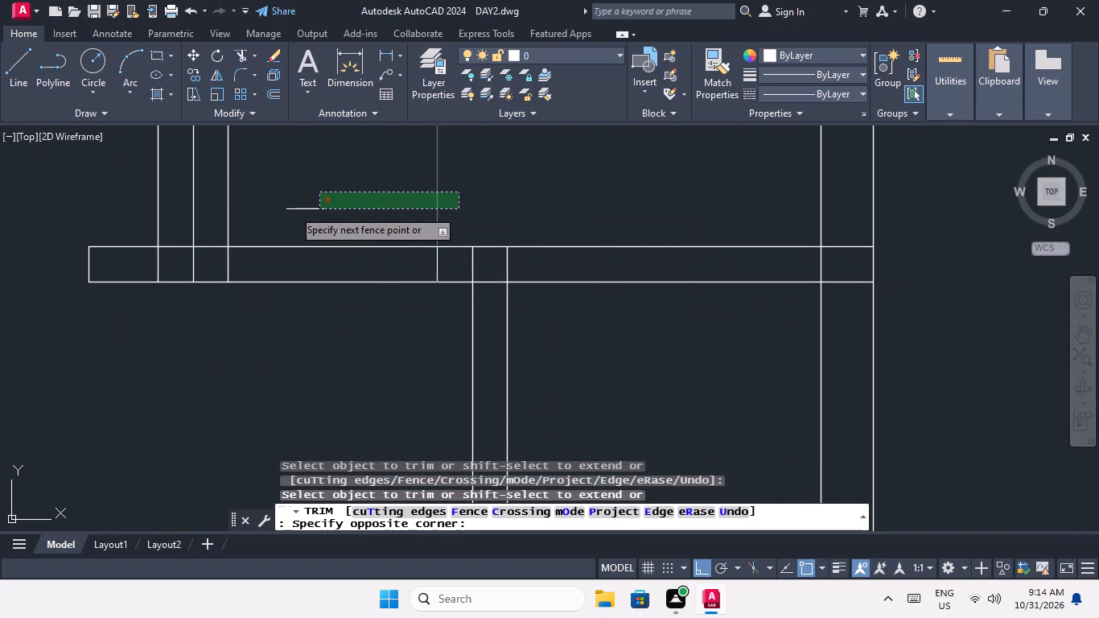
click(215, 212)
drag(333, 337, 323, 302)
click(315, 209)
In the third pair's left unit, trim both offset lines above the horizontal wall and cut the door opening between them.
scroll(316, 208, down, 5)
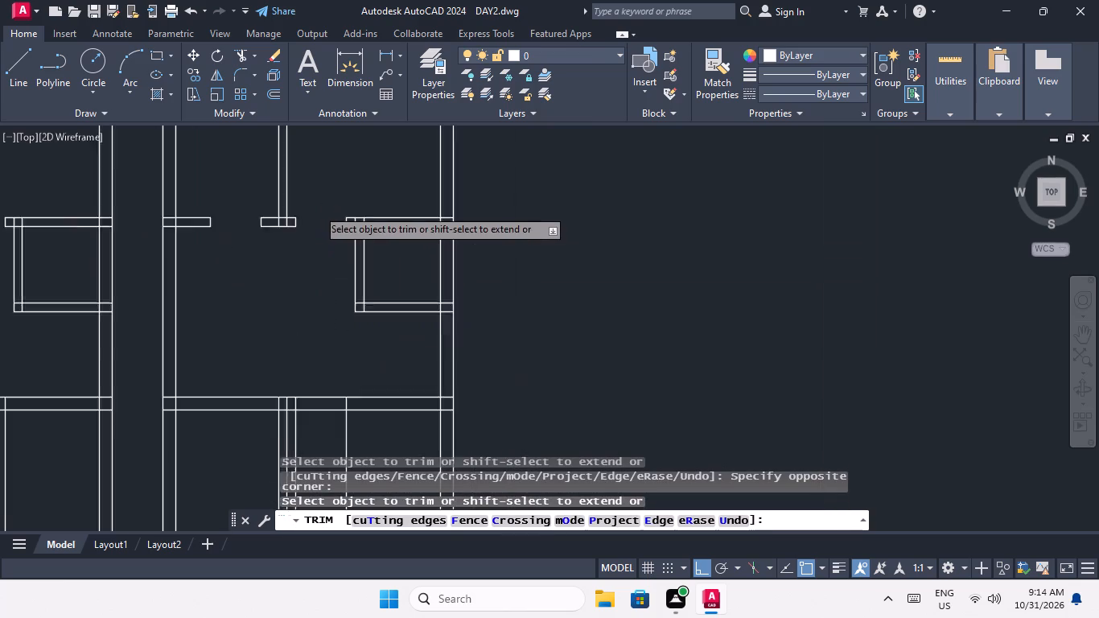
middle_drag(311, 255, 438, 163)
scroll(224, 351, up, 3)
middle_drag(215, 410, 217, 409)
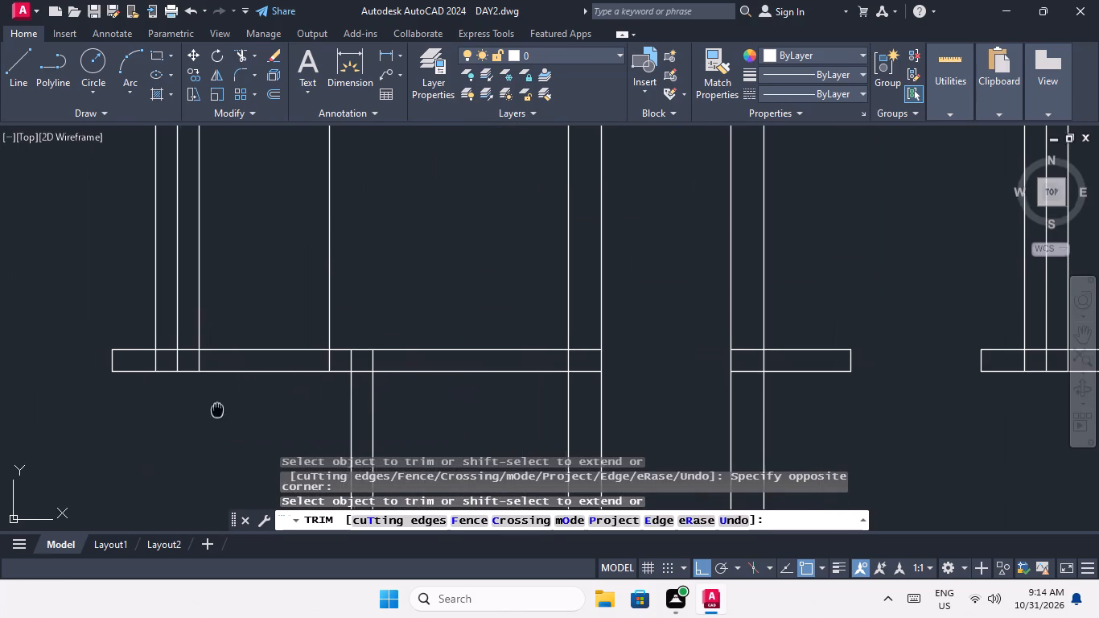
middle_drag(217, 409, 245, 361)
scroll(307, 271, up, 2)
scroll(312, 270, down, 1)
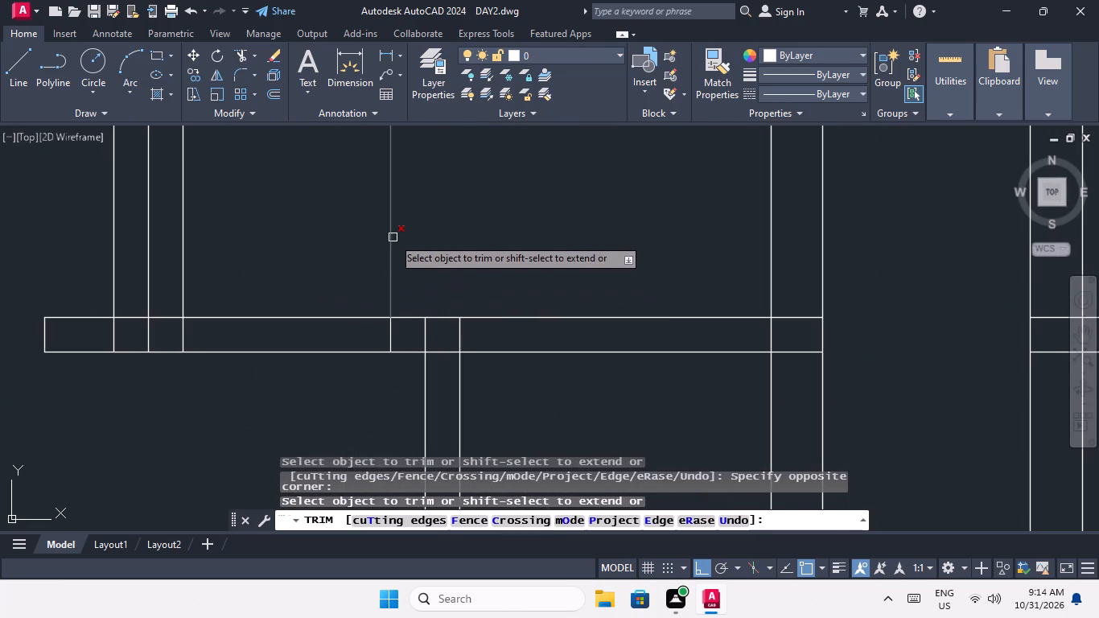
click(393, 237)
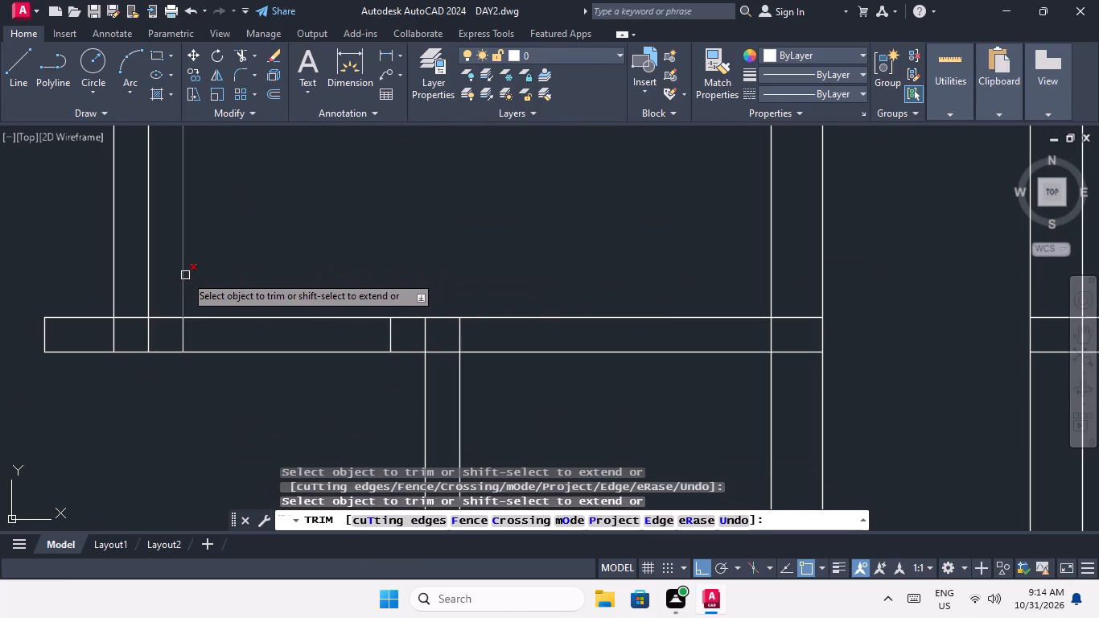
click(185, 275)
click(291, 364)
click(270, 306)
In the third pair's right unit, trim both offset lines above the horizontal wall and cut the door opening between them.
scroll(270, 306, down, 5)
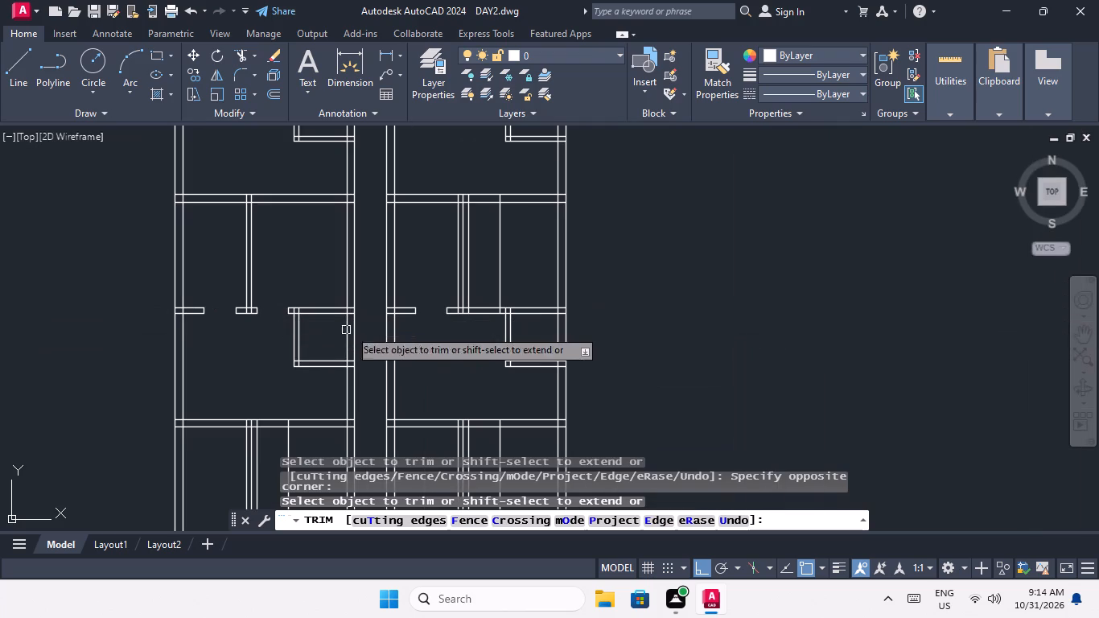
scroll(484, 274, up, 2)
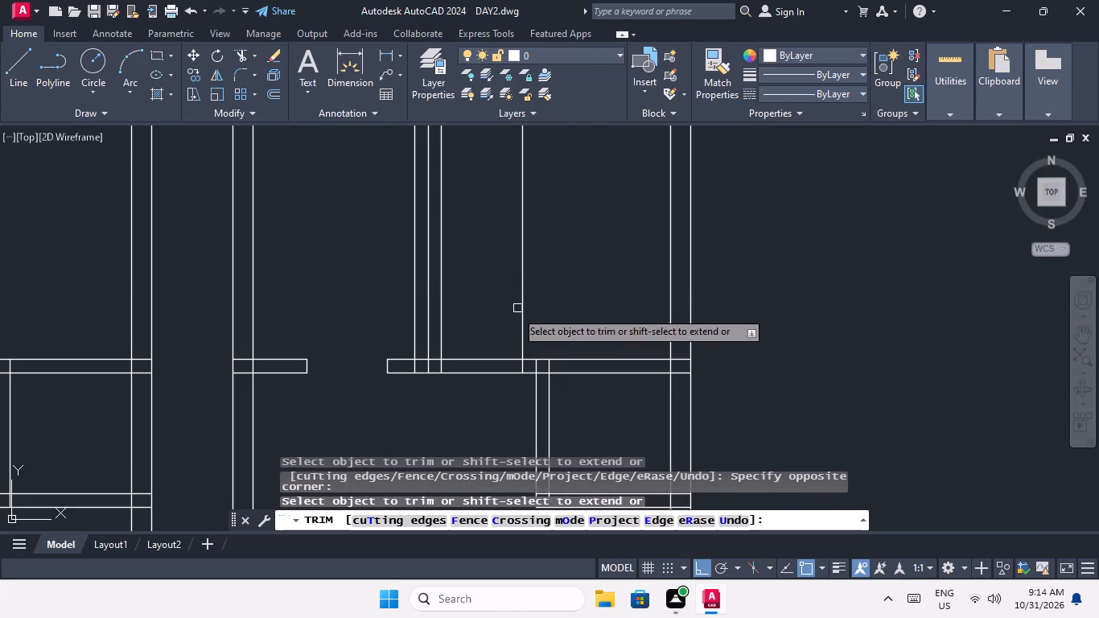
scroll(469, 347, up, 3)
drag(706, 287, 656, 294)
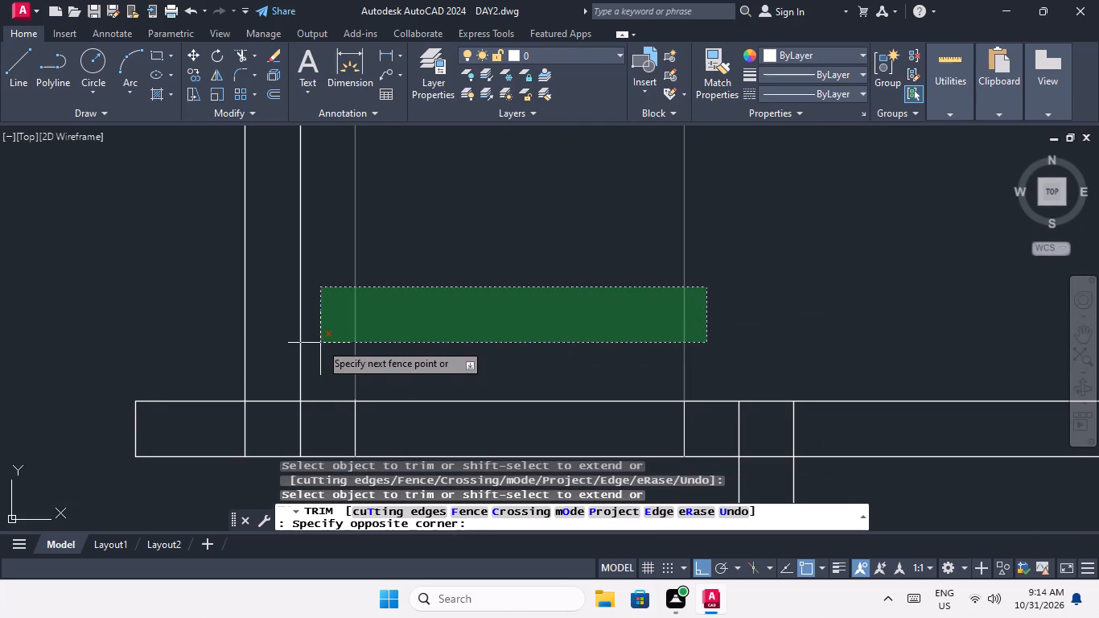
click(320, 343)
scroll(435, 280, down, 2)
drag(486, 368, 467, 339)
click(453, 283)
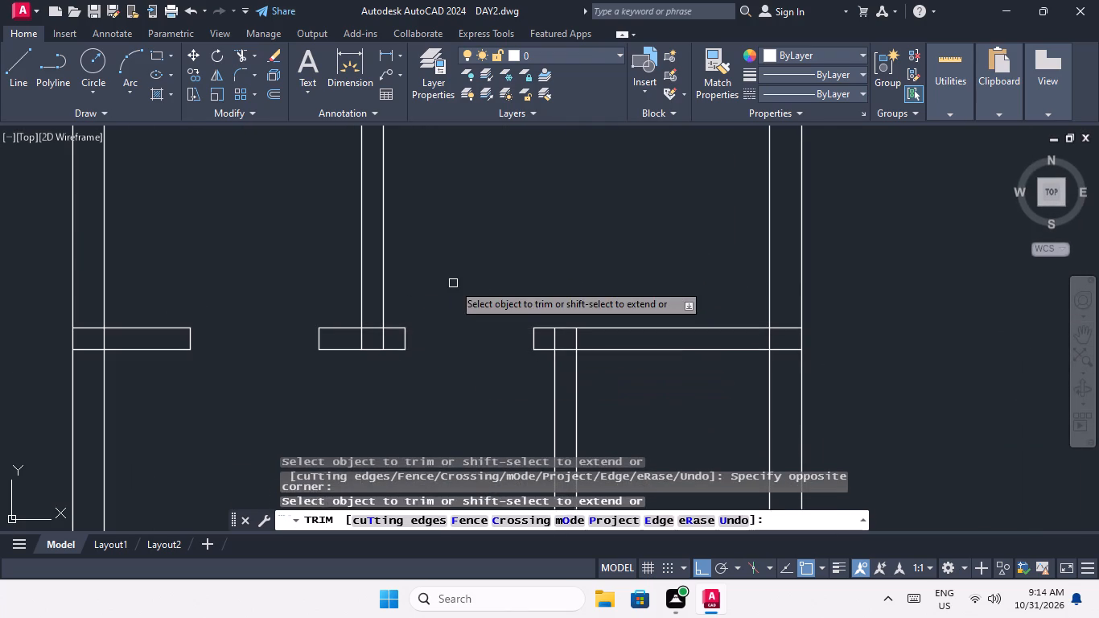
In the bottom pair's left unit, trim both offset lines above the horizontal wall and cut the door opening between them.
scroll(453, 283, down, 4)
middle_drag(436, 332, 450, 333)
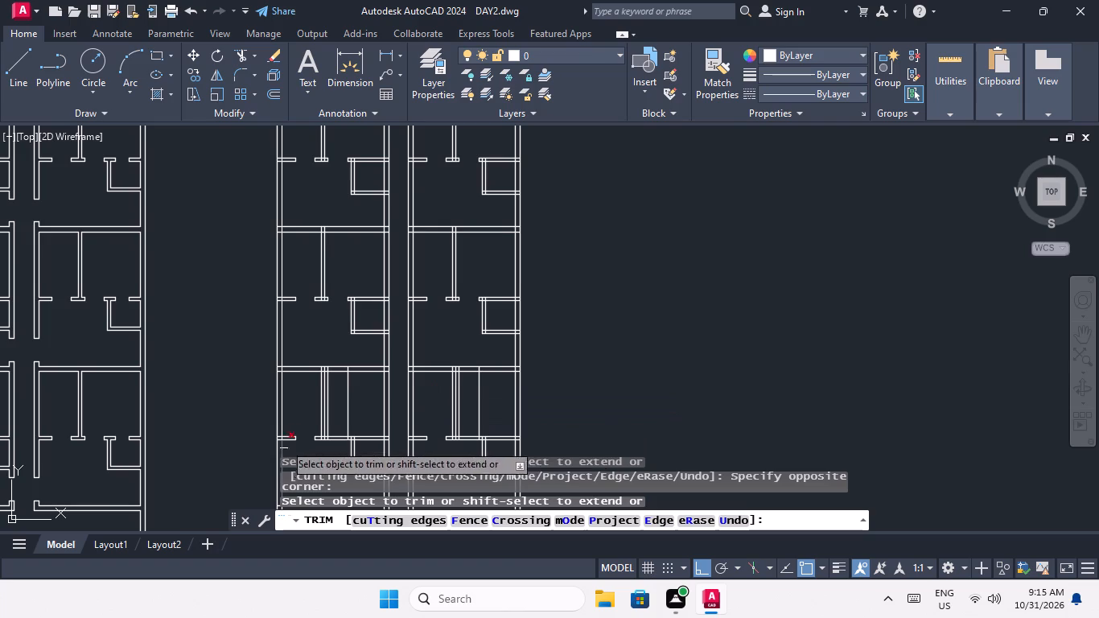
middle_drag(303, 415, 318, 284)
scroll(360, 290, up, 4)
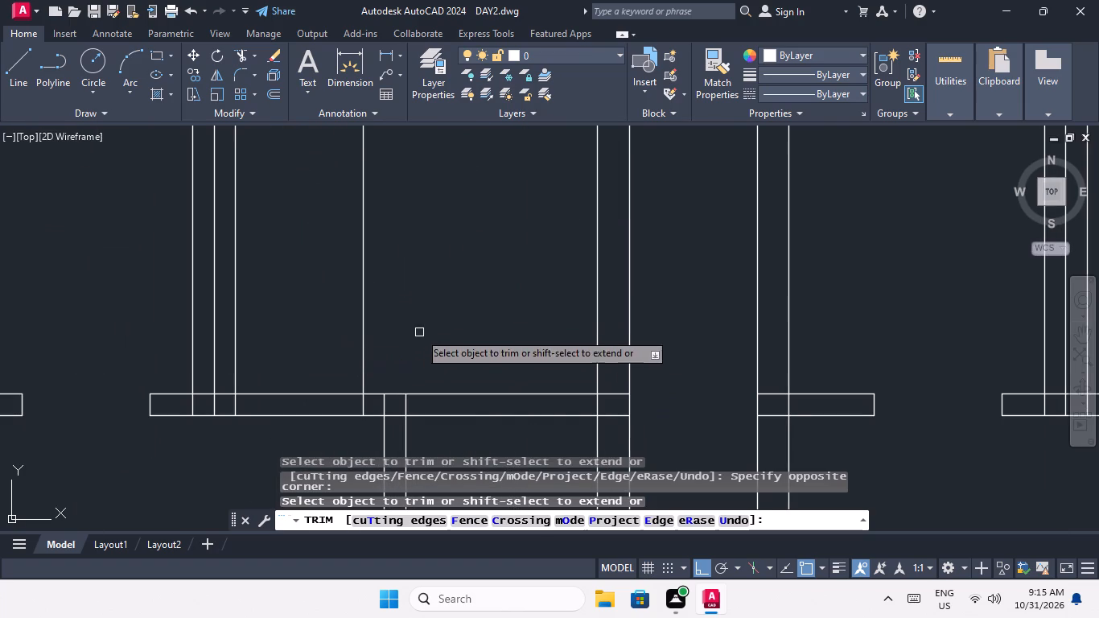
drag(380, 306, 373, 315)
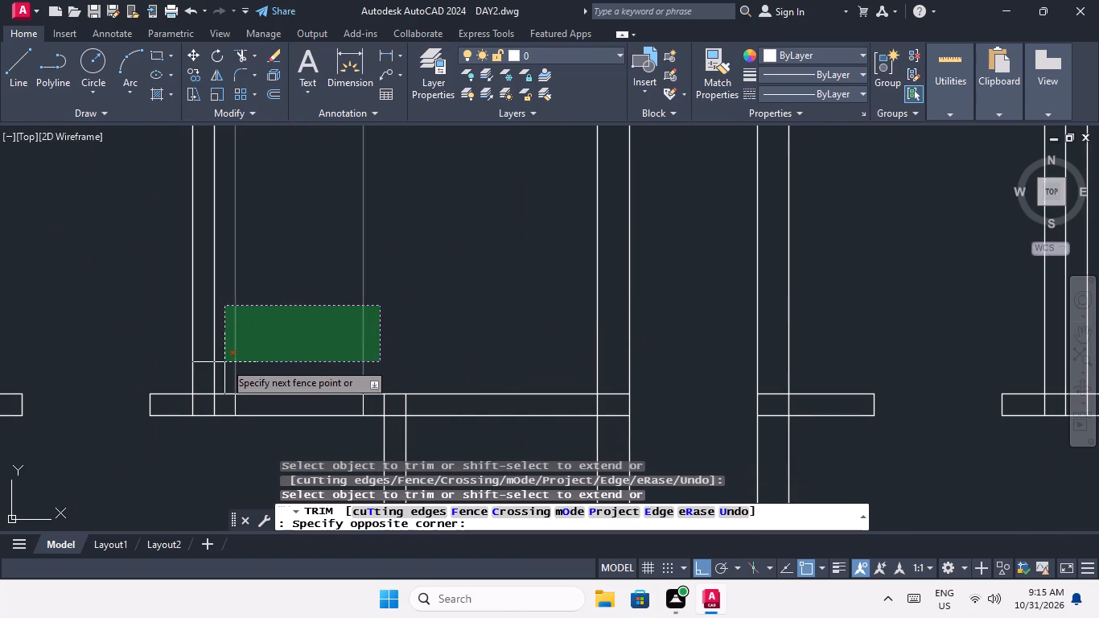
click(224, 362)
drag(311, 434, 298, 409)
click(266, 340)
In the bottom pair's right unit, trim both offset lines above the horizontal wall and cut the door opening between them.
scroll(278, 322, down, 4)
scroll(417, 334, up, 4)
drag(478, 280, 455, 290)
click(321, 309)
drag(428, 377, 398, 315)
click(364, 256)
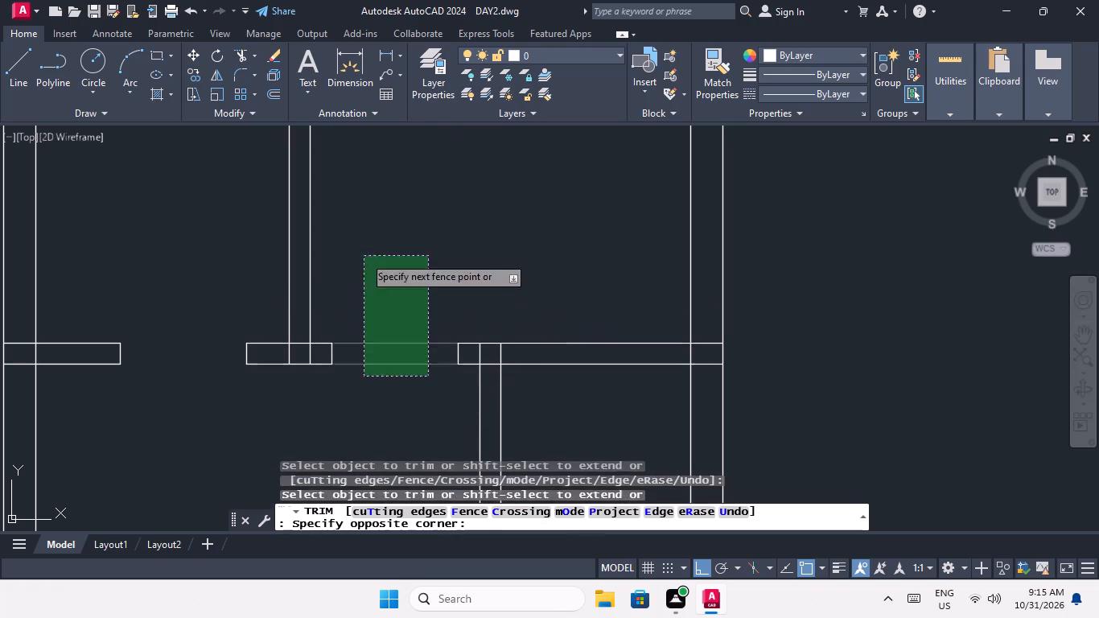
In the top pair's left unit, offset the small room's inner left wall line 9" into the room.
scroll(361, 341, down, 4)
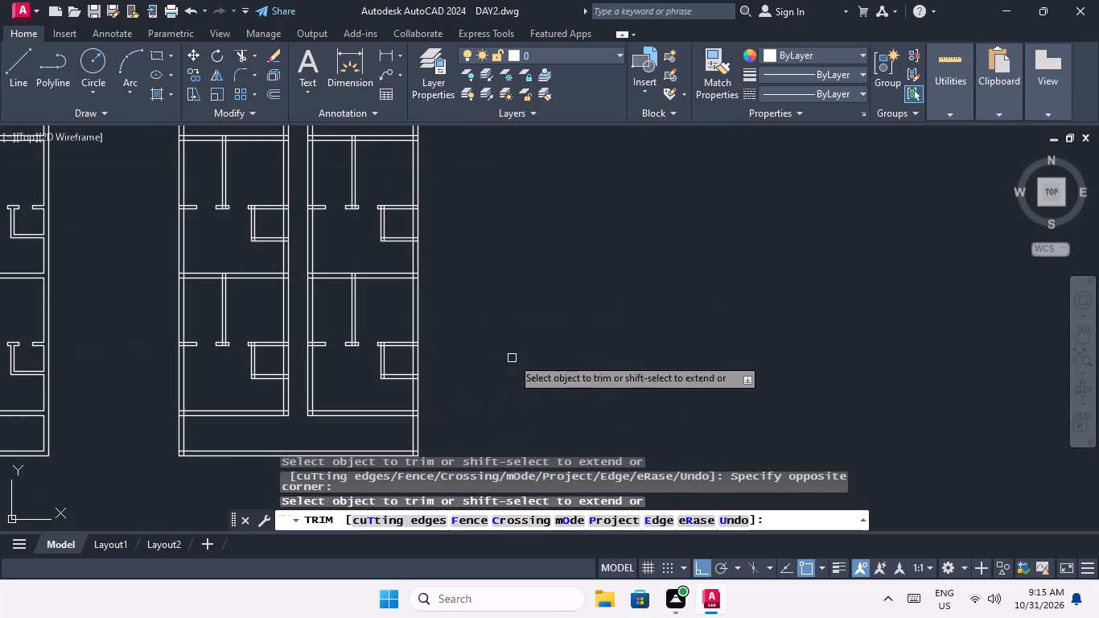
key(Escape)
key(Escape)
key(Escape)
middle_drag(530, 291, 530, 406)
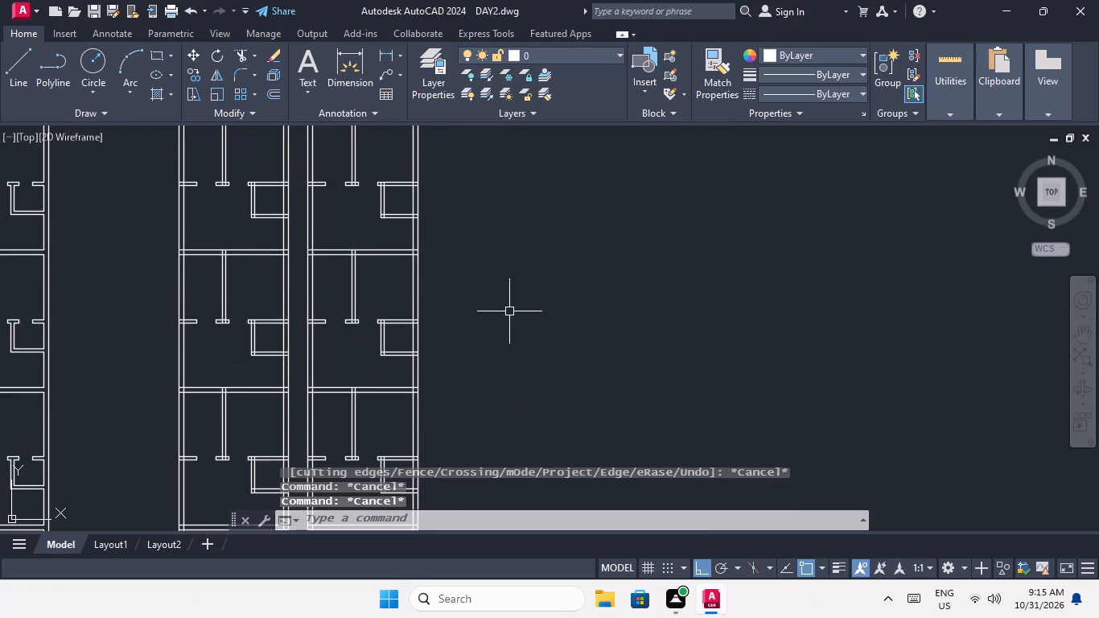
scroll(509, 311, down, 2)
middle_drag(507, 307, 518, 368)
scroll(434, 272, up, 4)
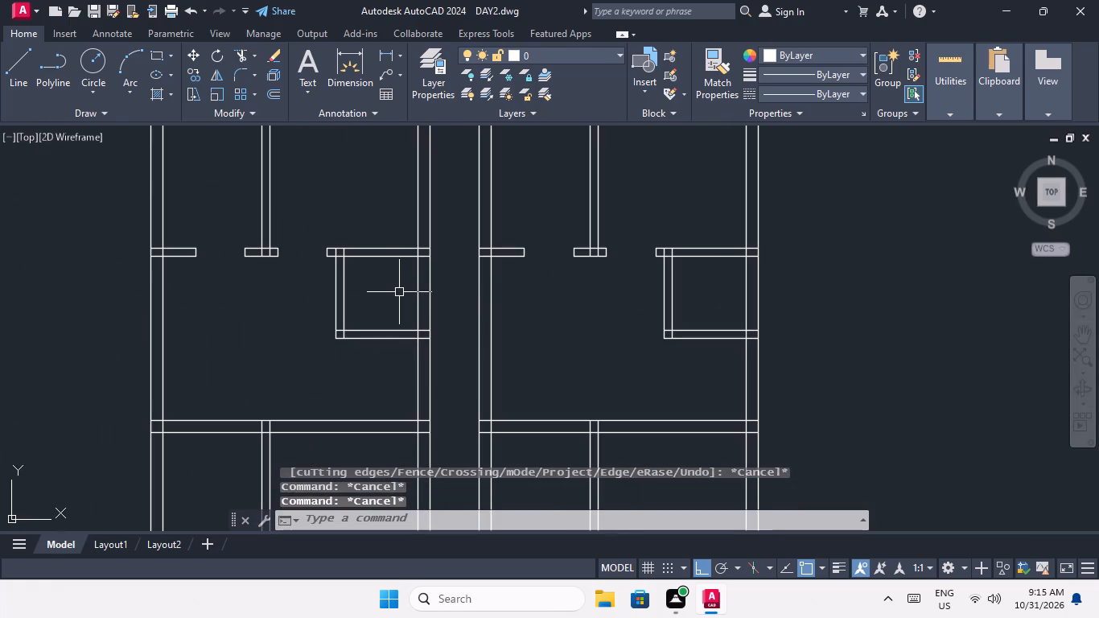
key(Escape)
key(Escape)
key(o)
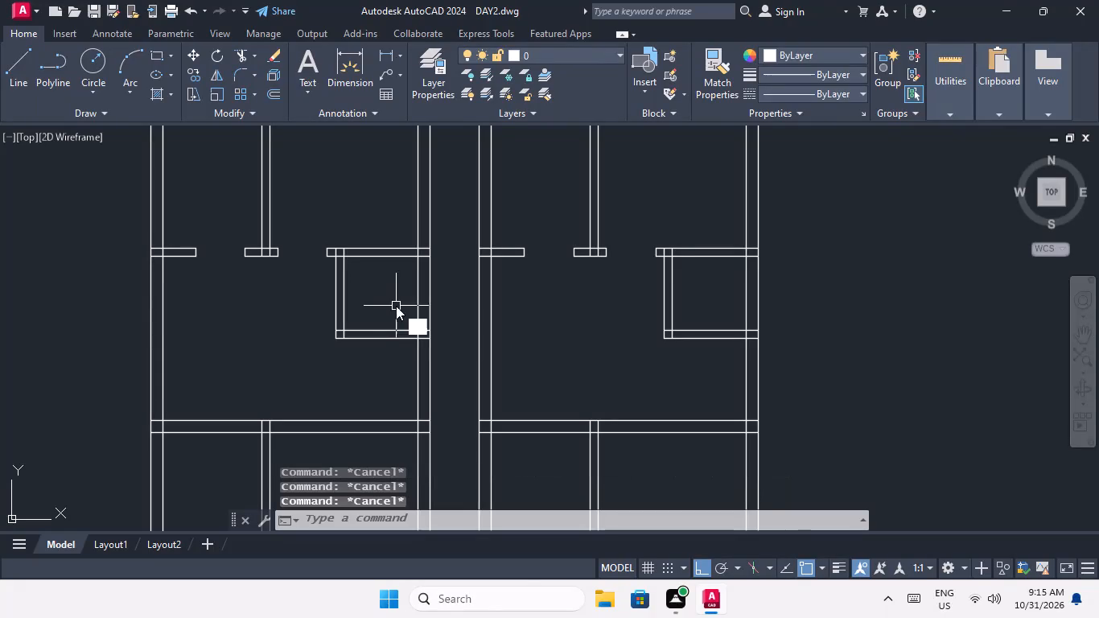
key(Return)
key(9)
key(shift+quotedbl)
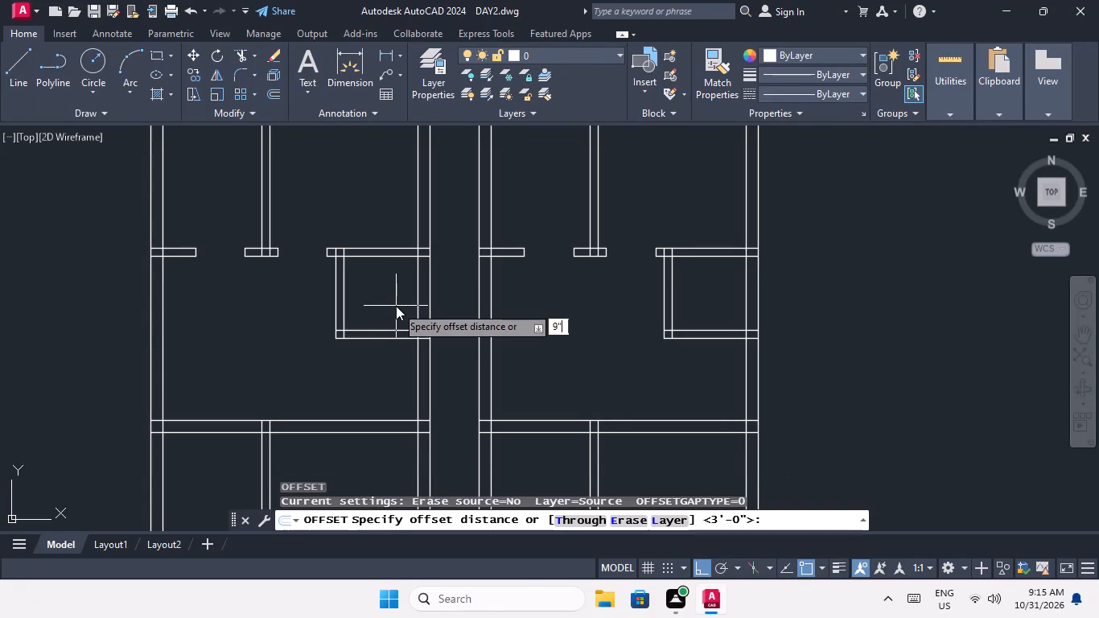
key(Return)
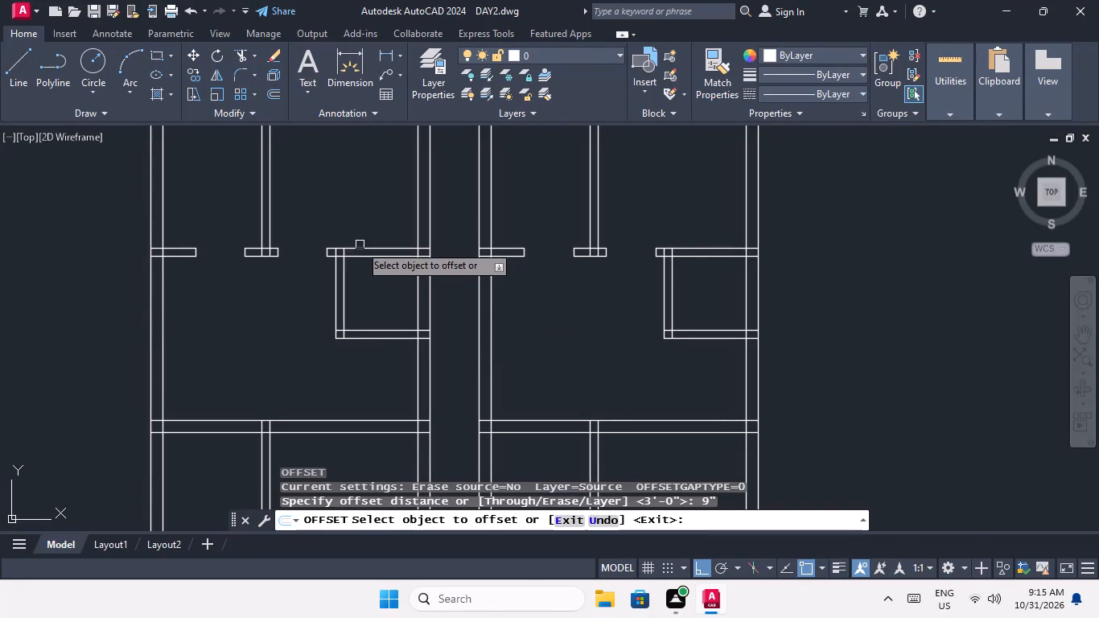
scroll(359, 245, up, 3)
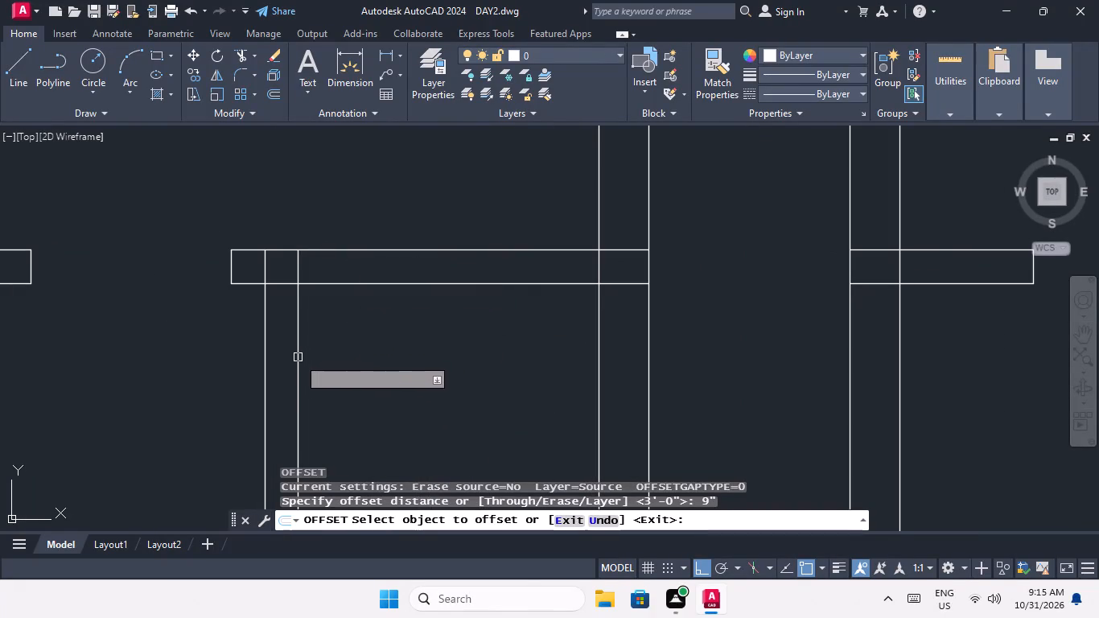
click(298, 357)
click(336, 353)
In the top pair's right unit, offset the small room's inner left wall line 9" into the room.
scroll(341, 305, down, 2)
scroll(591, 326, down, 2)
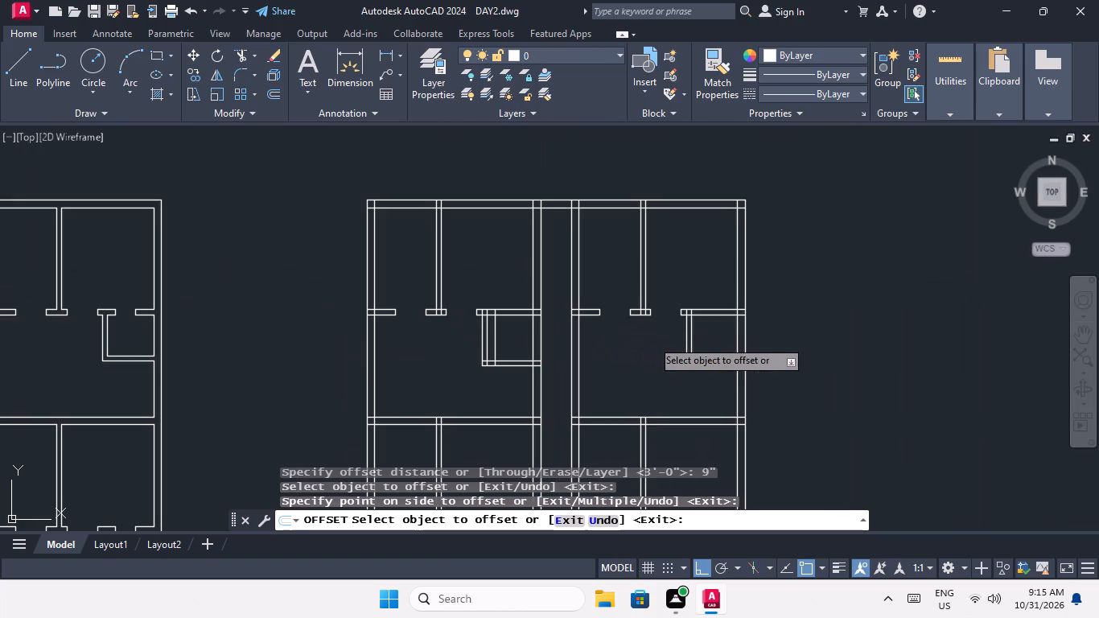
middle_drag(658, 345, 443, 307)
scroll(517, 303, up, 3)
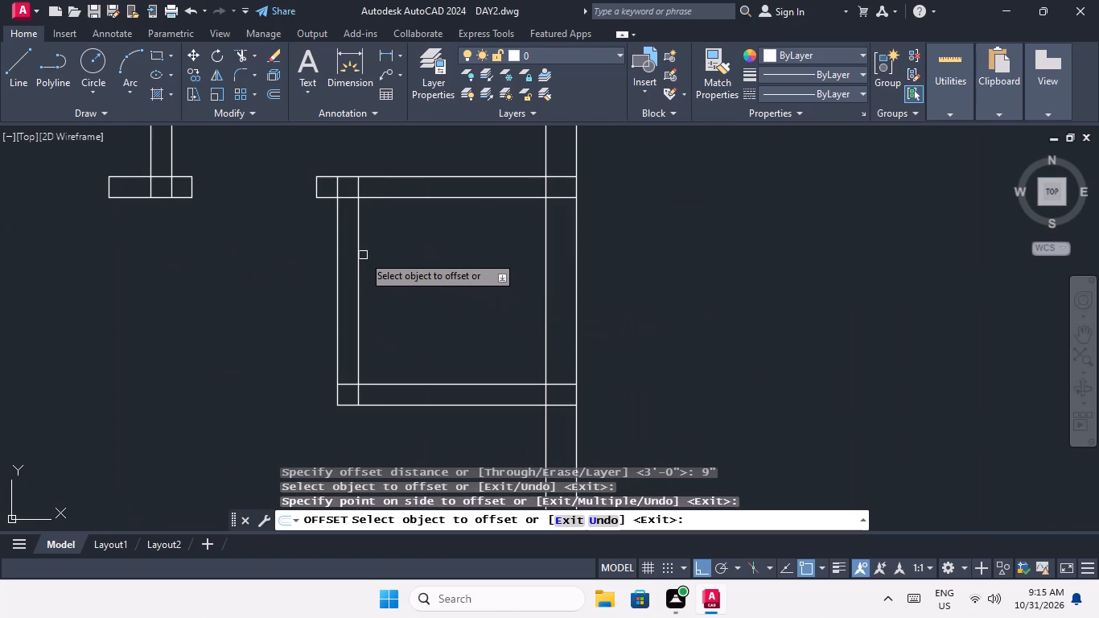
drag(356, 254, 380, 255)
click(414, 251)
In both units of the second pair, offset the small room's inner left wall line 9" into the room.
scroll(414, 237, down, 5)
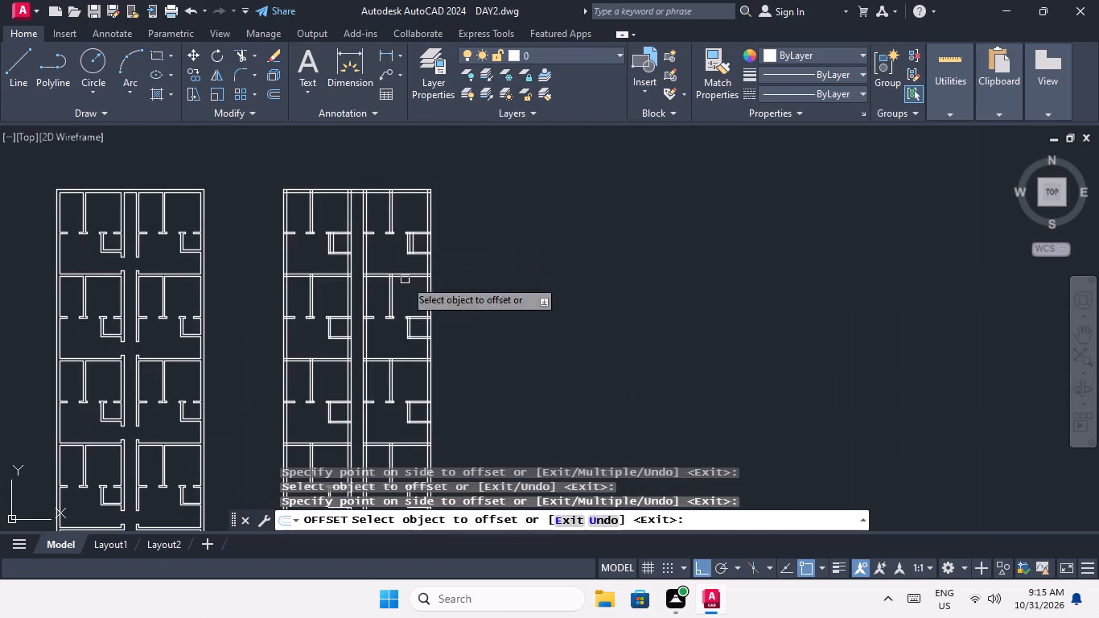
middle_drag(381, 314, 479, 247)
scroll(431, 255, up, 4)
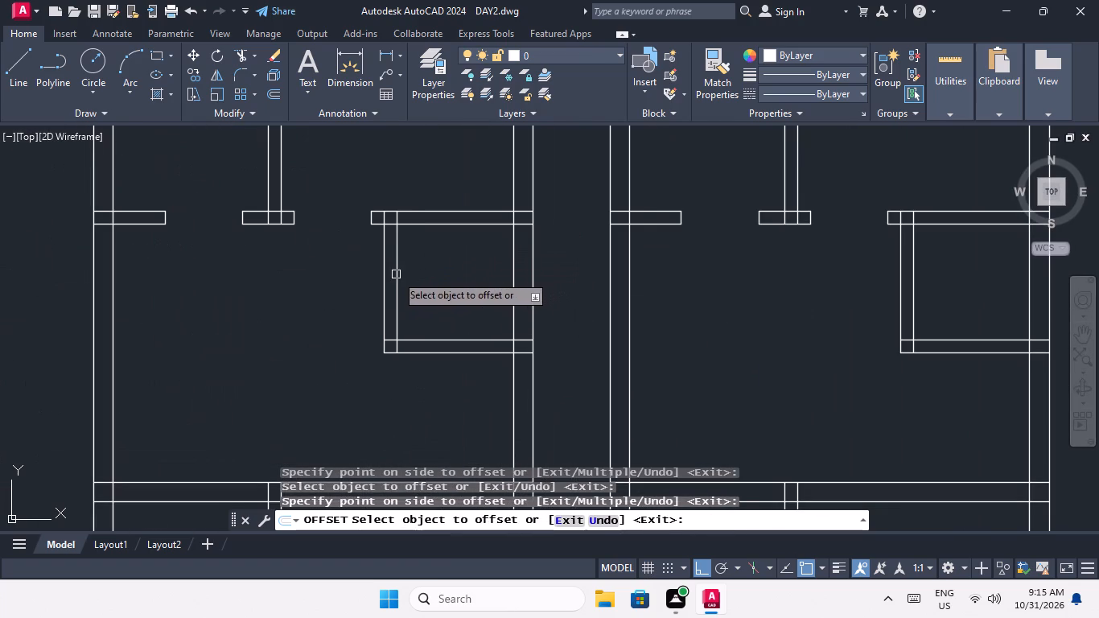
drag(396, 274, 421, 270)
click(434, 266)
scroll(444, 249, down, 3)
scroll(556, 252, up, 3)
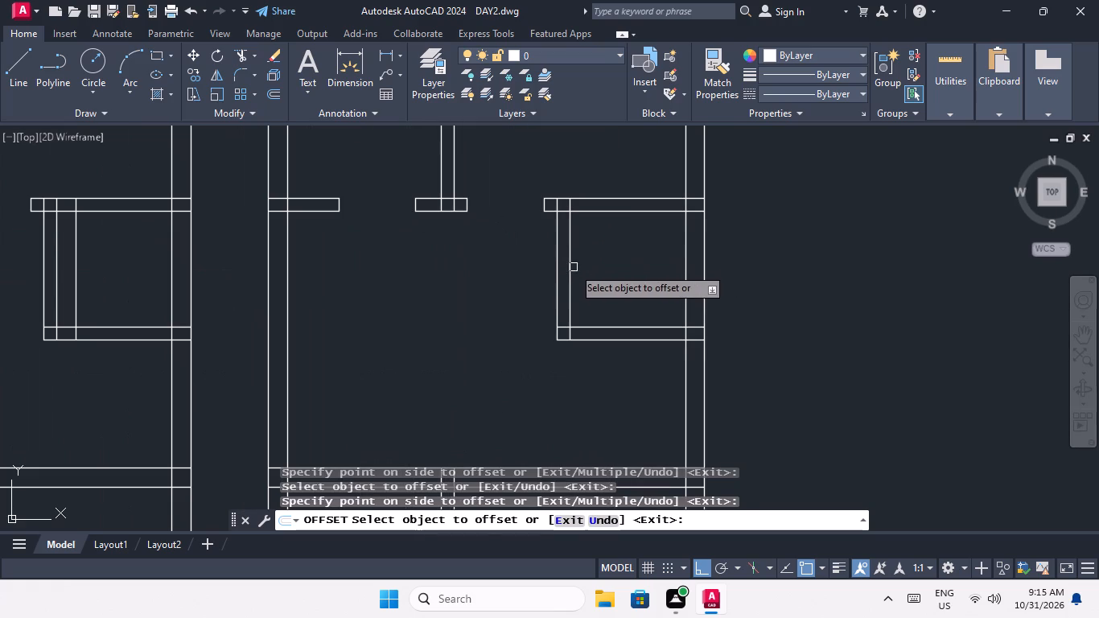
drag(573, 267, 599, 267)
click(628, 261)
In both units of the third pair, offset the small room's inner left wall line 9" into the room.
scroll(595, 233, down, 4)
scroll(518, 323, up, 5)
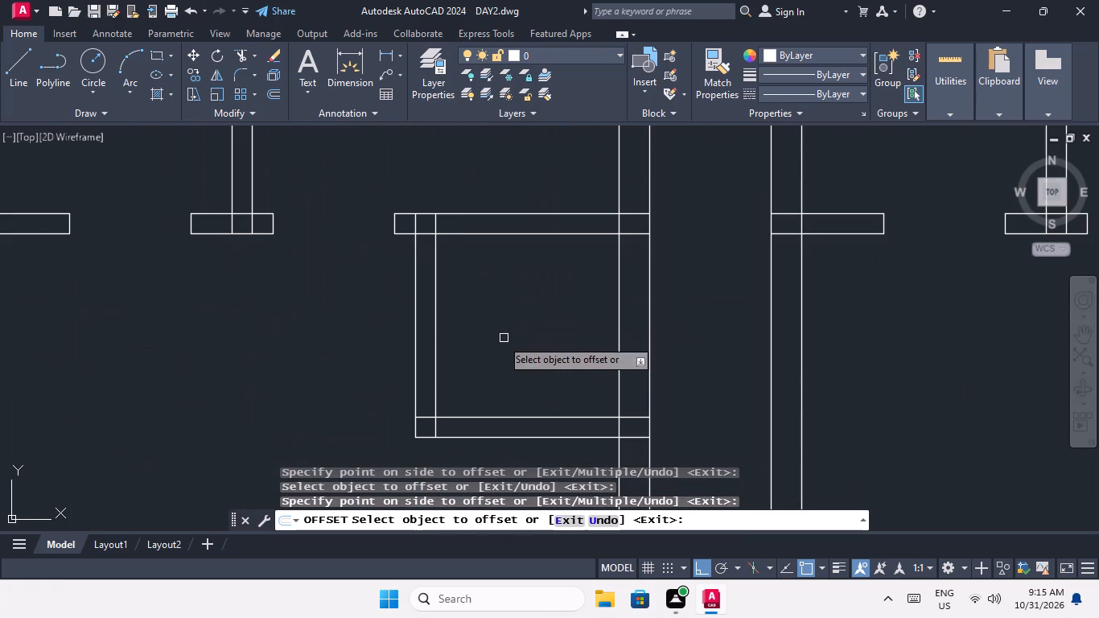
click(437, 328)
click(460, 323)
scroll(474, 291, down, 4)
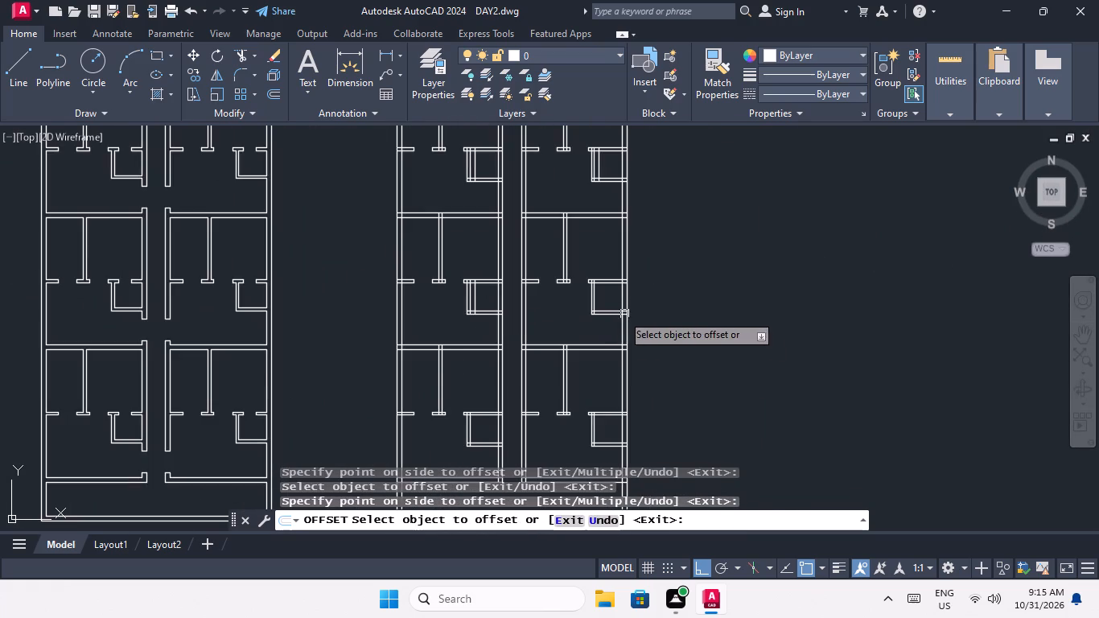
scroll(593, 311, up, 4)
middle_drag(629, 262, 545, 370)
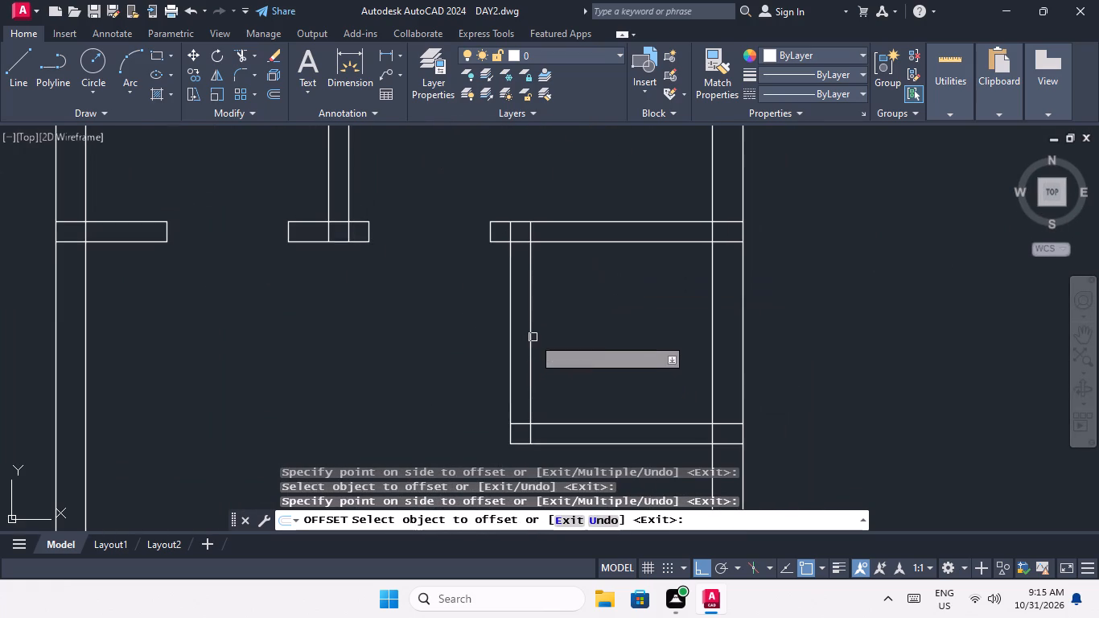
drag(533, 337, 558, 337)
click(614, 327)
In both units of the bottom pair, offset the small room's inner left wall line 9" into the room.
scroll(602, 292, down, 3)
middle_drag(537, 365, 554, 246)
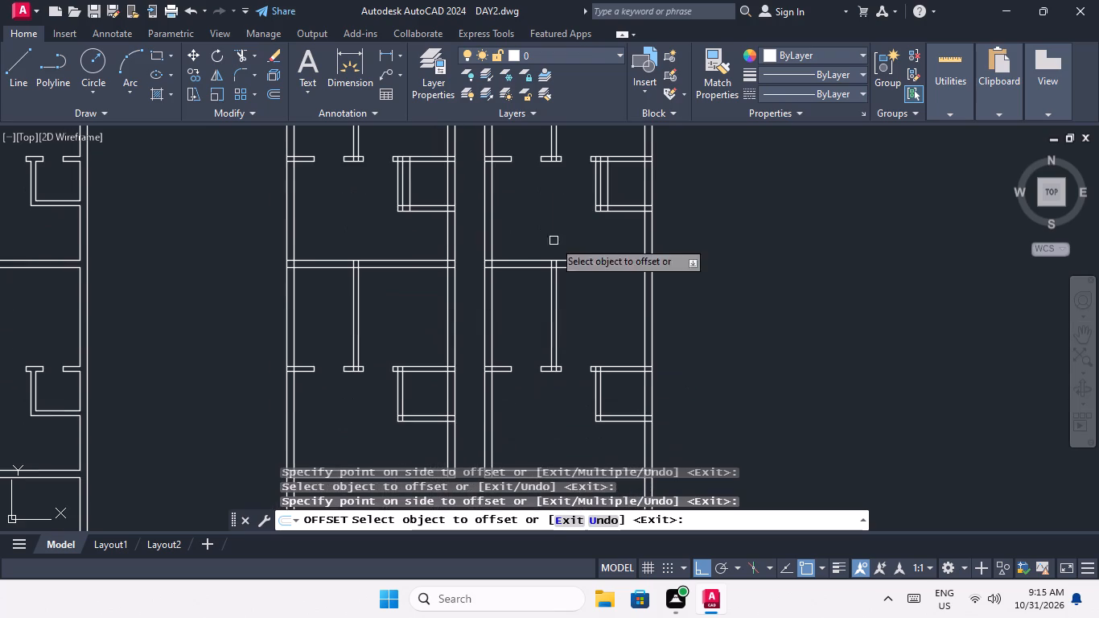
middle_drag(422, 405, 453, 313)
scroll(433, 311, up, 4)
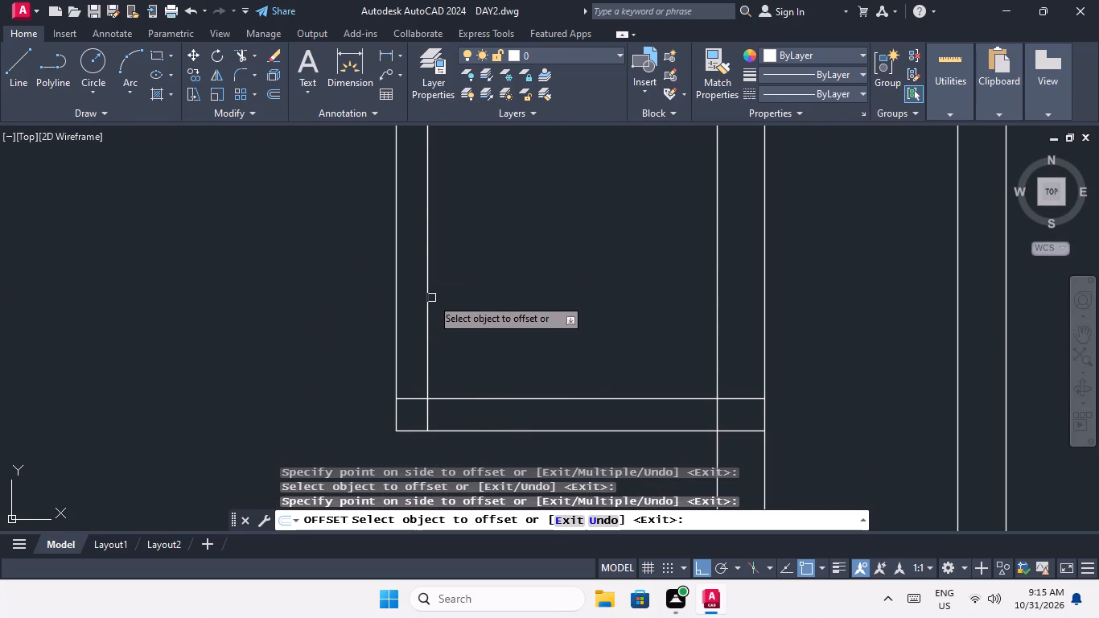
drag(431, 298, 438, 299)
click(480, 293)
scroll(477, 284, down, 3)
middle_drag(489, 295, 68, 420)
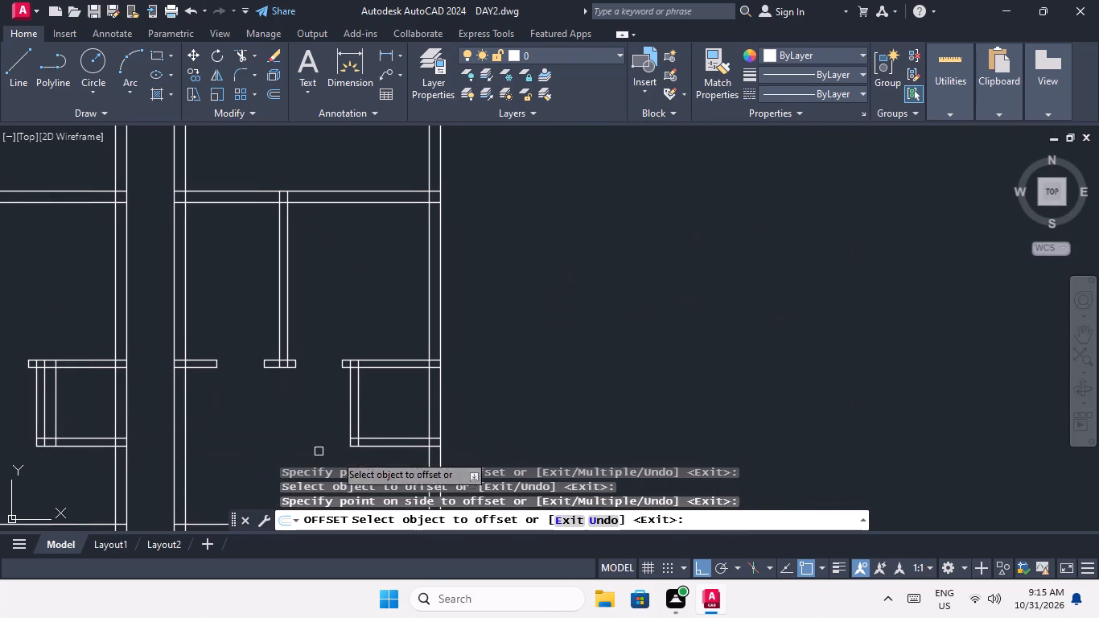
scroll(356, 398, up, 1)
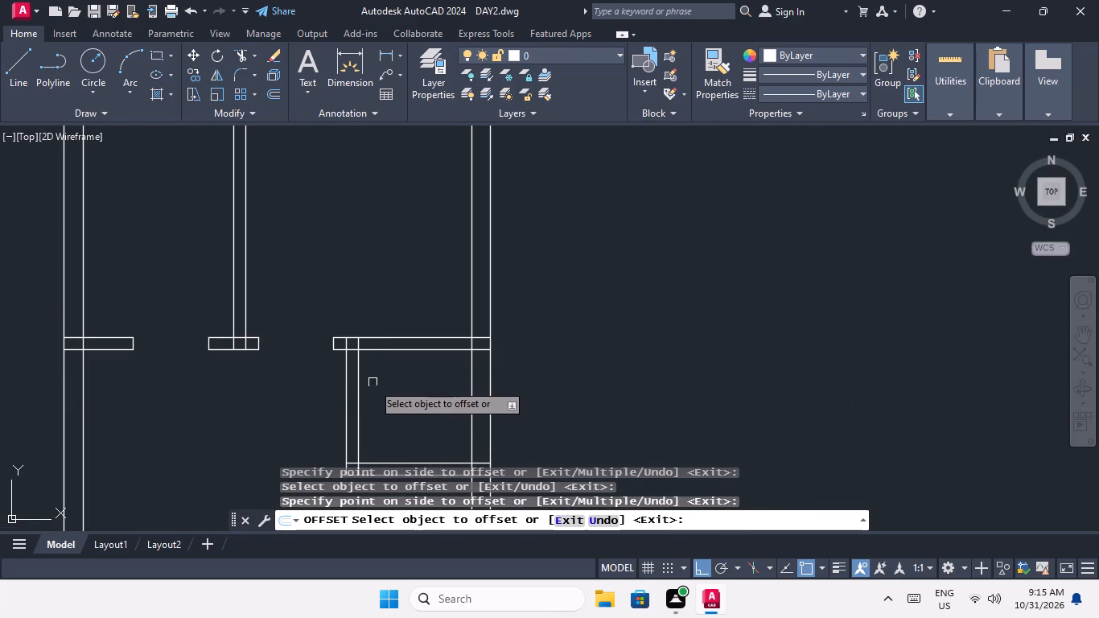
drag(357, 397, 392, 398)
click(441, 391)
scroll(420, 365, down, 4)
middle_drag(387, 422, 479, 384)
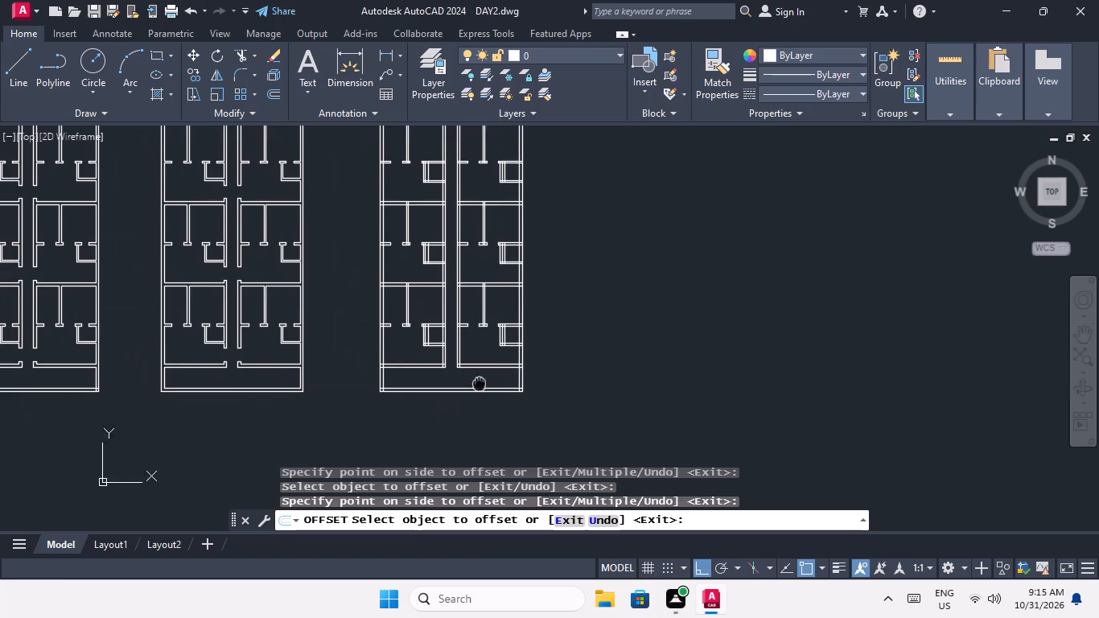
middle_drag(479, 384, 478, 385)
key(Escape)
key(Escape)
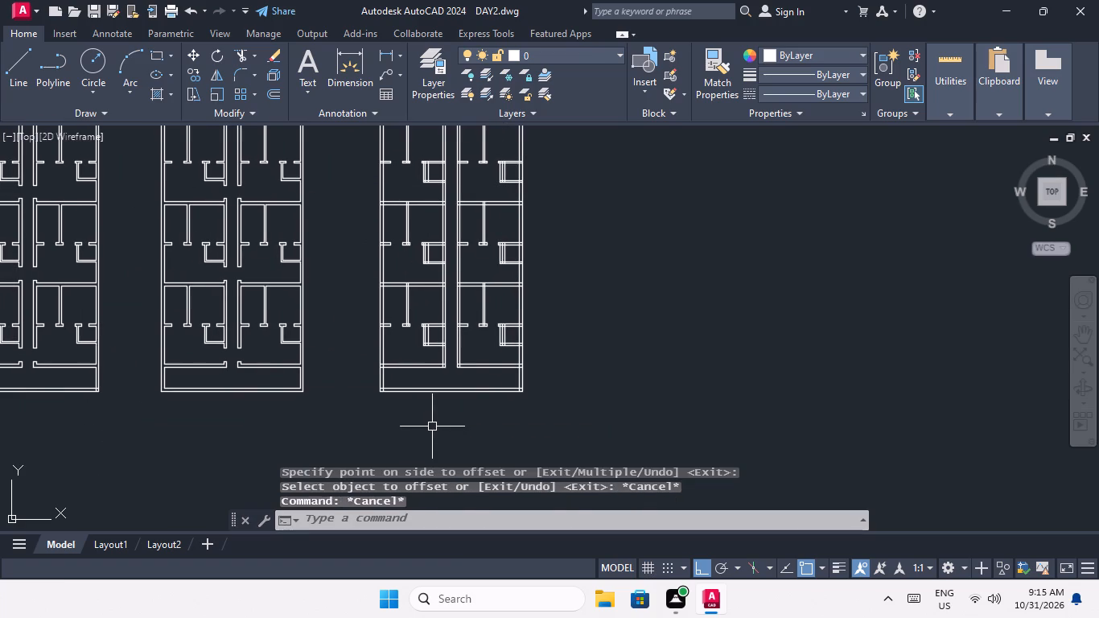
In both small rooms of the bottom pair, offset the 9" line a further 2' to the right.
key(o)
key(Return)
text(2')
key(Return)
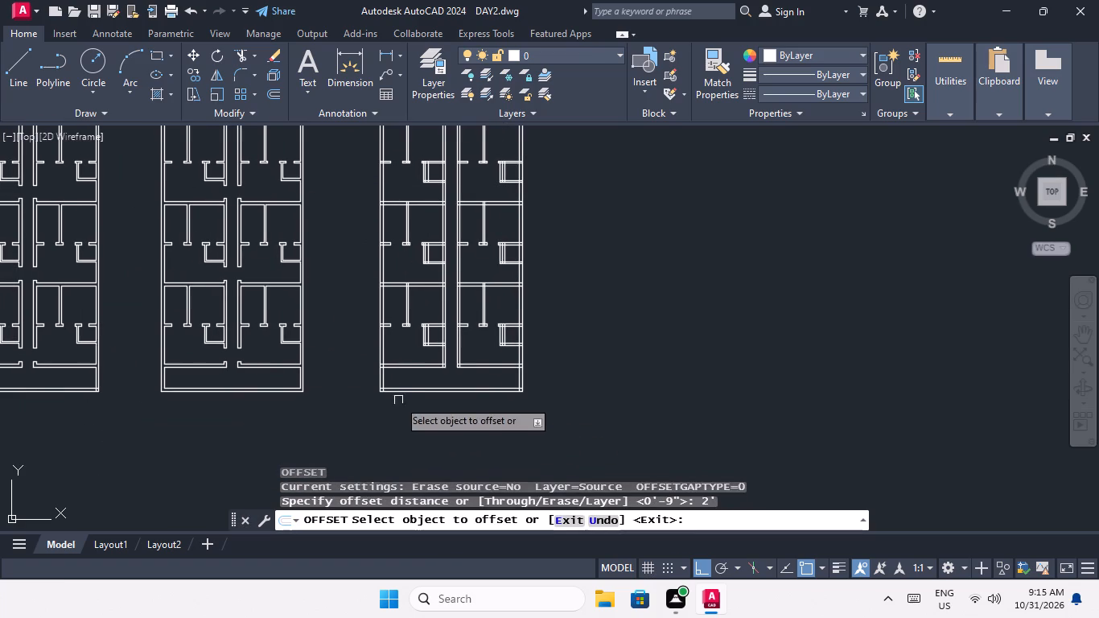
scroll(435, 332, up, 1)
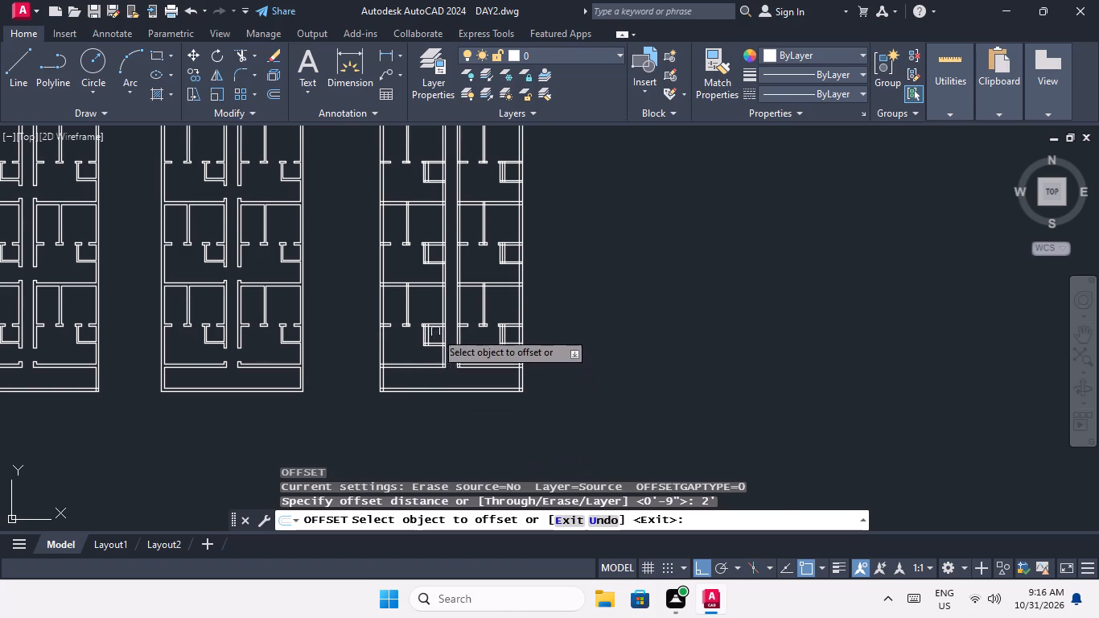
scroll(435, 332, up, 3)
drag(406, 338, 415, 340)
click(435, 344)
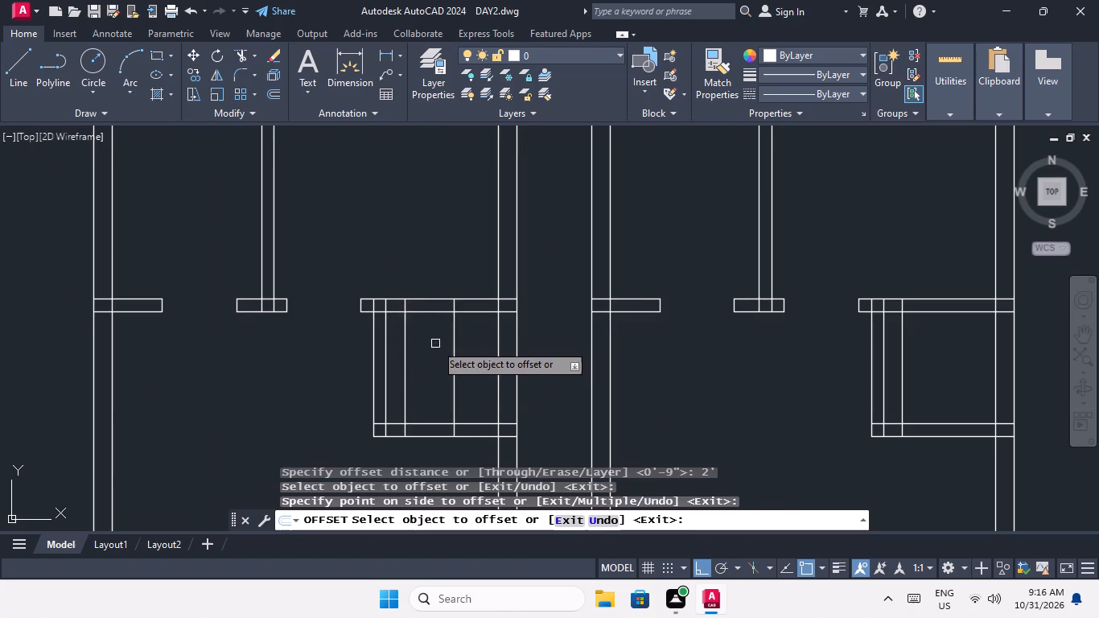
scroll(434, 334, down, 2)
scroll(624, 353, up, 1)
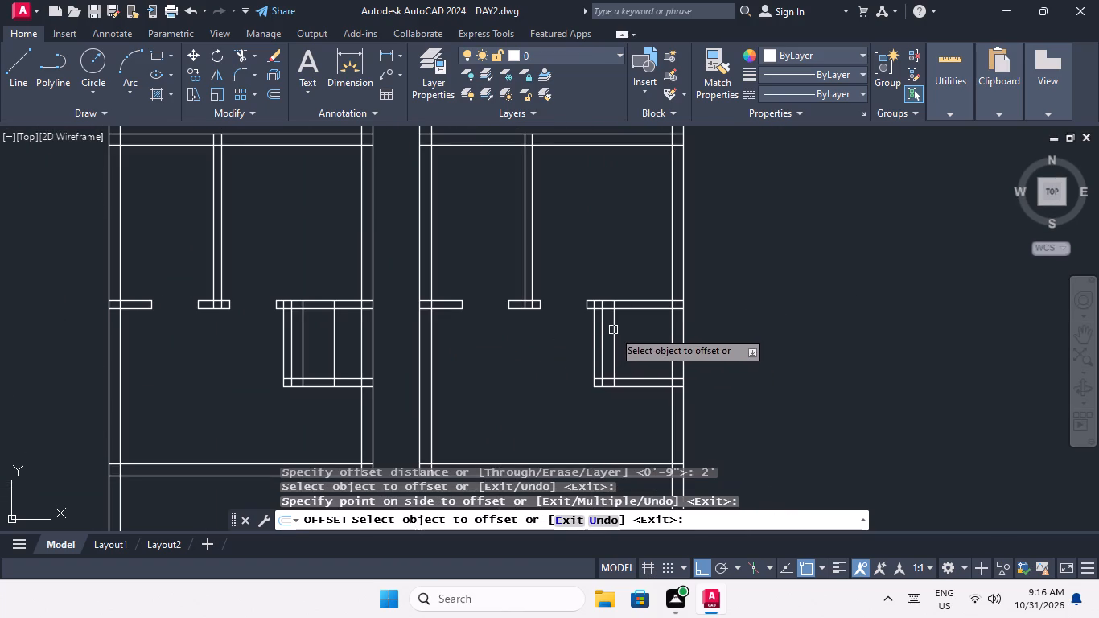
drag(613, 330, 625, 329)
click(643, 329)
In both small rooms of the third pair, offset the 9" line 2' to the right.
middle_drag(642, 329, 636, 447)
scroll(555, 299, down, 1)
middle_drag(555, 299, 555, 306)
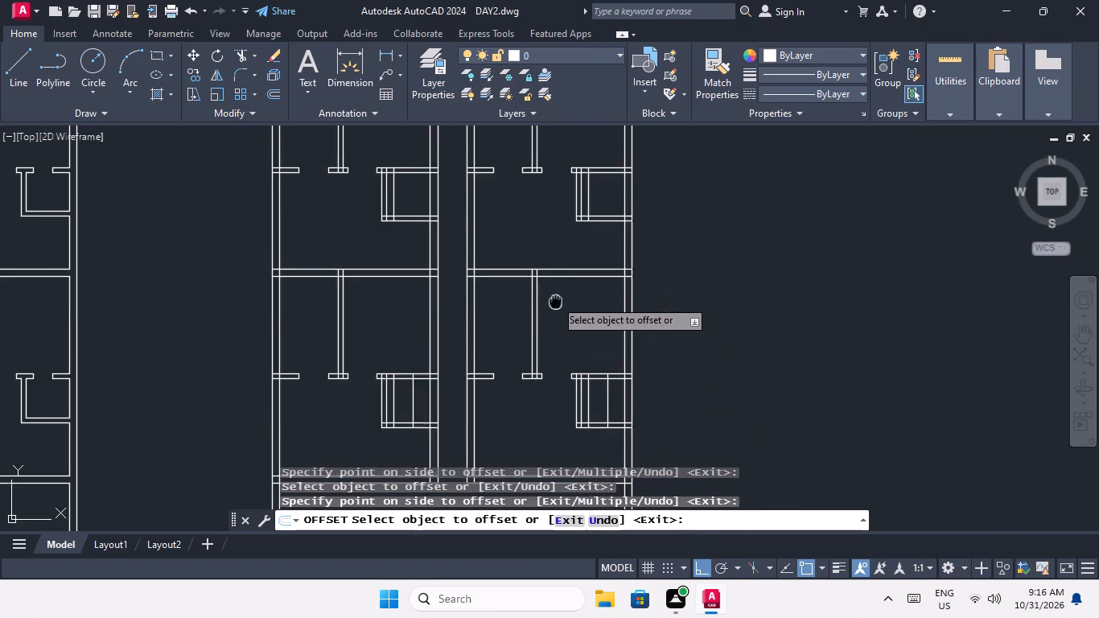
middle_drag(555, 306, 561, 425)
scroll(600, 297, up, 3)
drag(580, 352, 625, 343)
click(640, 338)
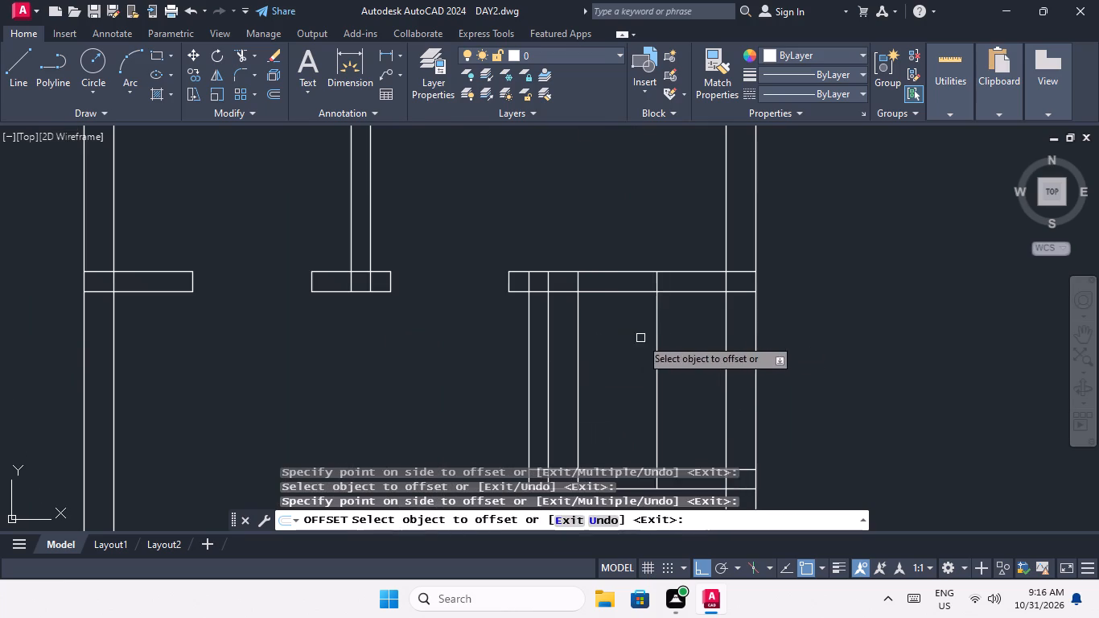
scroll(636, 323, down, 3)
scroll(434, 332, up, 3)
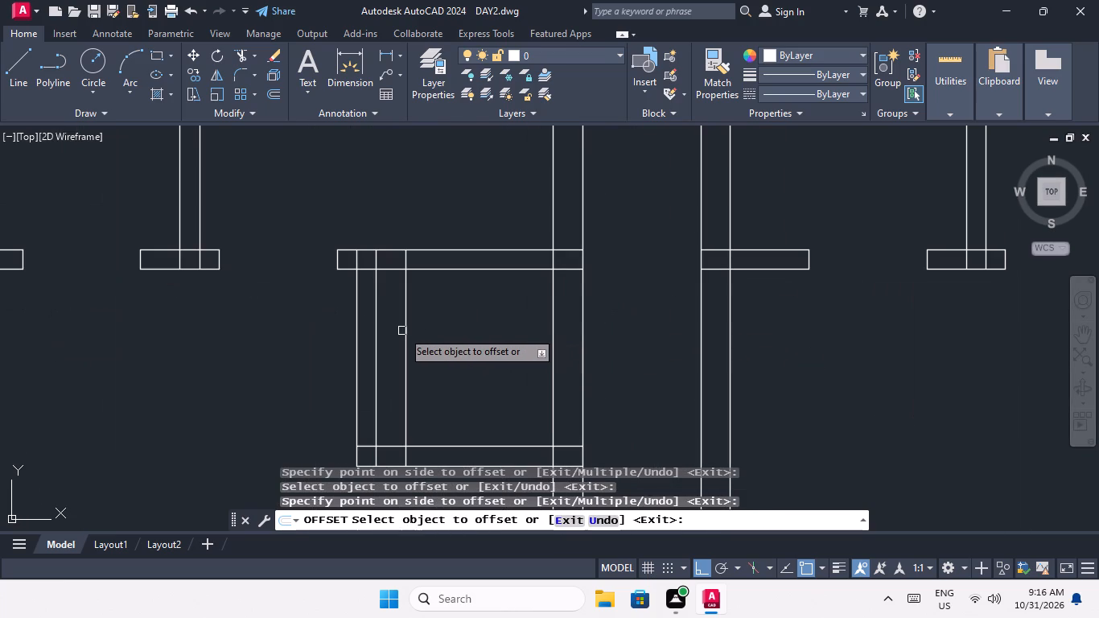
click(408, 328)
click(455, 334)
In both small rooms of the second pair, offset the 9" line 2' to the right.
scroll(455, 329, down, 3)
middle_drag(455, 330, 451, 438)
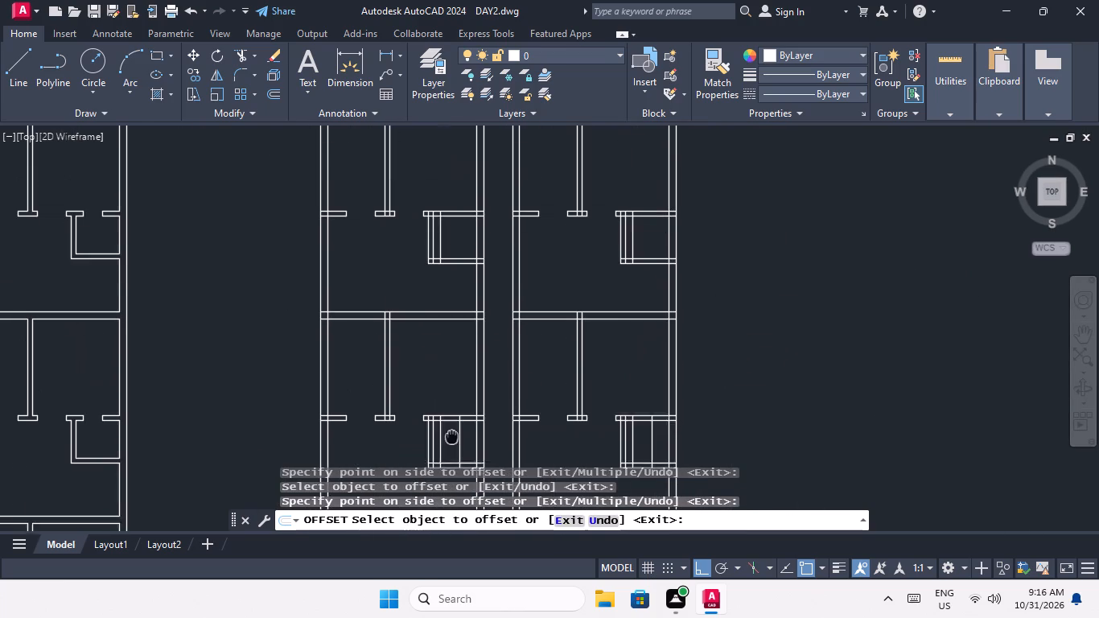
middle_drag(451, 438, 451, 441)
middle_drag(444, 343, 446, 447)
scroll(448, 345, up, 3)
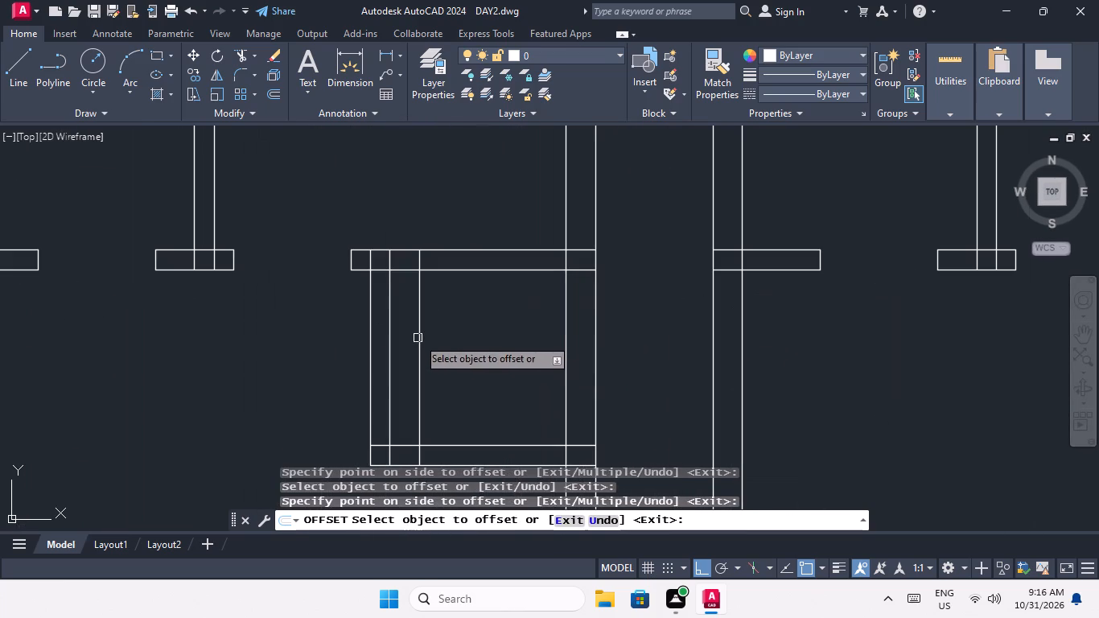
click(418, 338)
click(468, 334)
scroll(469, 331, down, 3)
scroll(657, 325, up, 3)
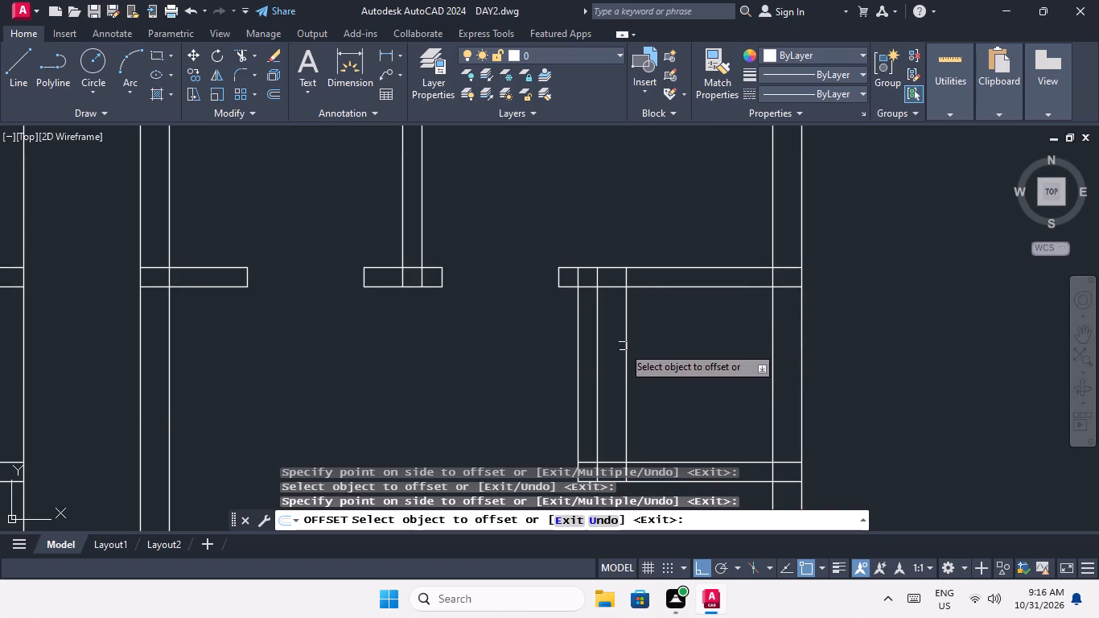
drag(626, 357, 639, 356)
click(692, 347)
In both small rooms of the top pair, offset the 9" line 2' to the right.
scroll(691, 344, down, 3)
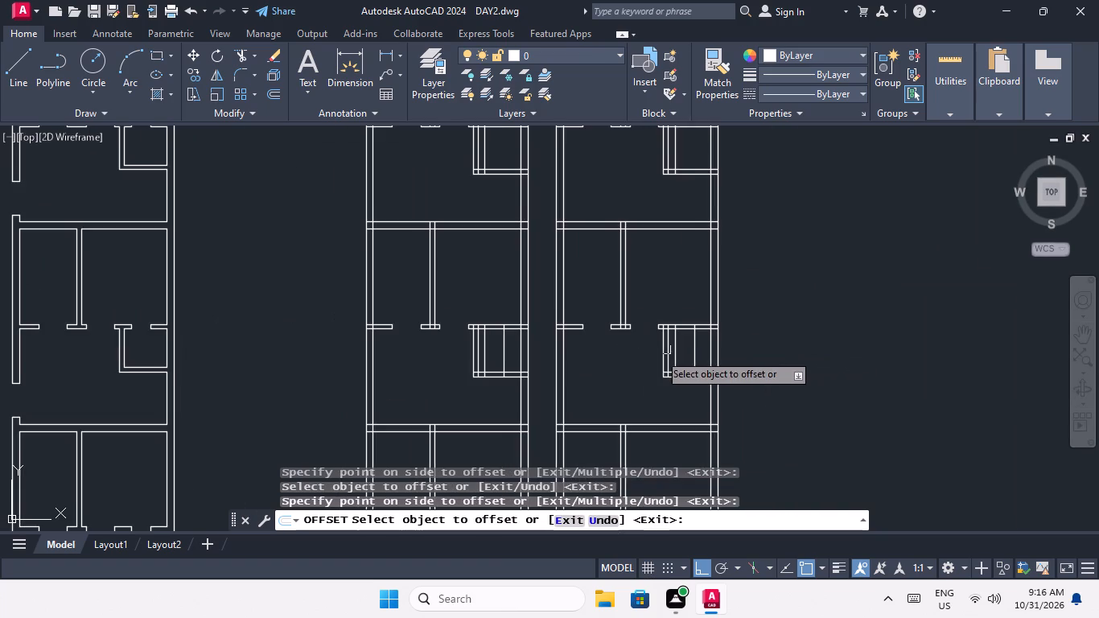
middle_drag(629, 361, 641, 447)
scroll(496, 214, up, 3)
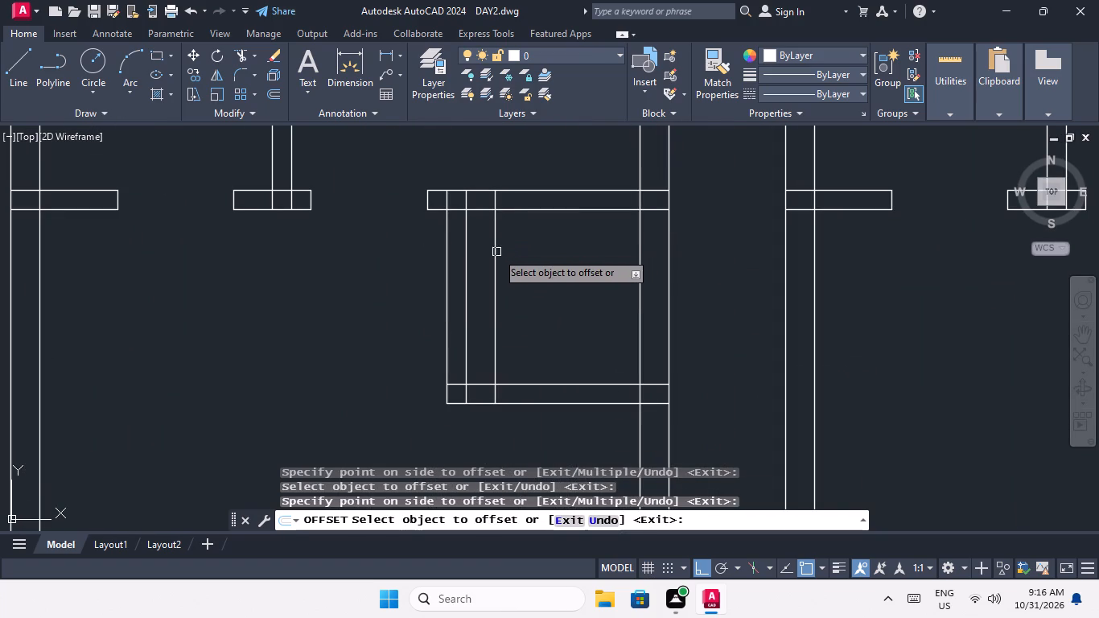
drag(496, 258, 504, 258)
click(525, 255)
scroll(527, 254, down, 3)
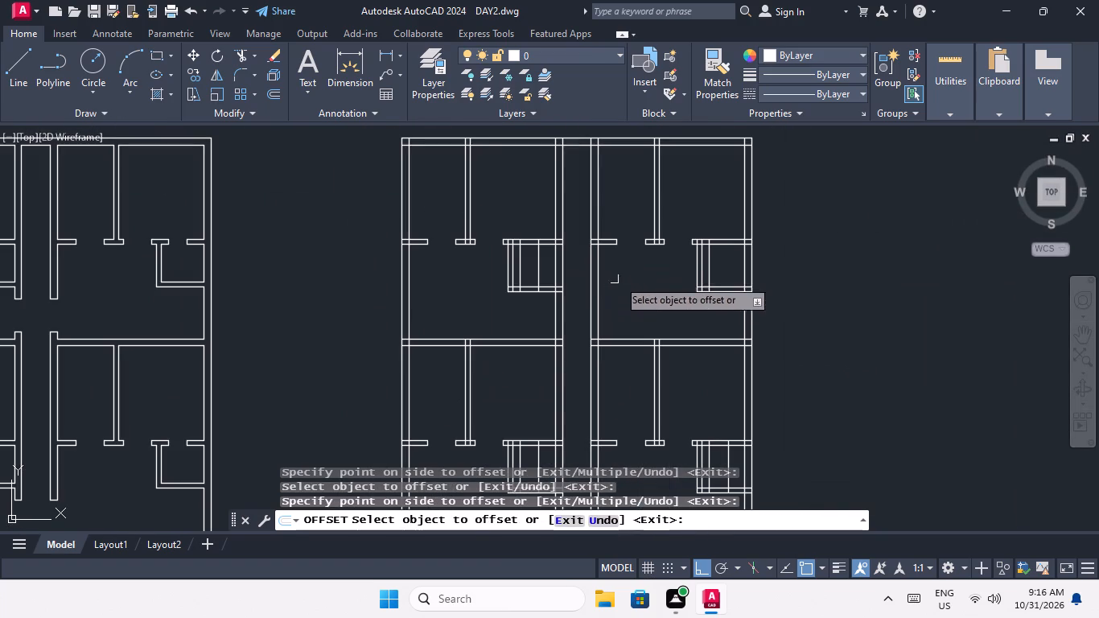
scroll(721, 258, up, 4)
drag(639, 267, 652, 267)
click(711, 262)
scroll(714, 259, down, 2)
scroll(468, 332, down, 3)
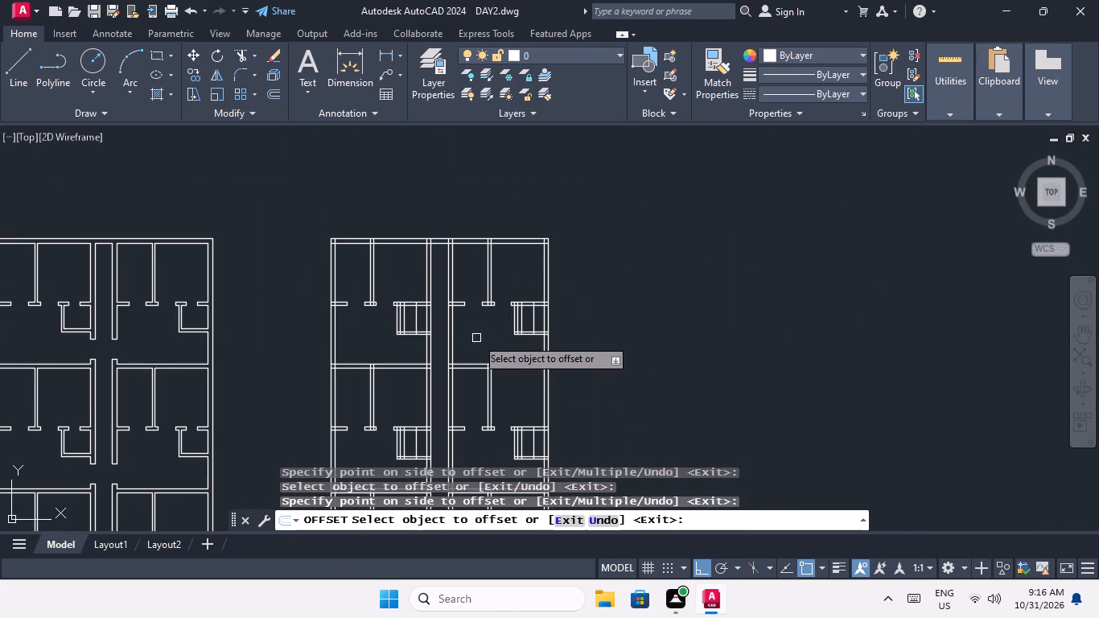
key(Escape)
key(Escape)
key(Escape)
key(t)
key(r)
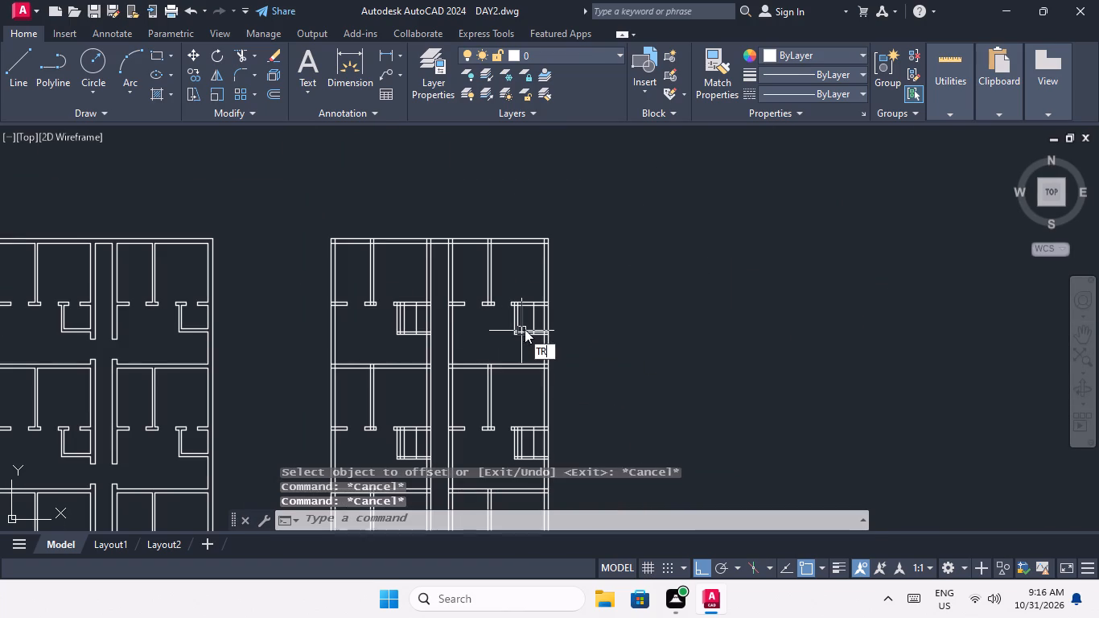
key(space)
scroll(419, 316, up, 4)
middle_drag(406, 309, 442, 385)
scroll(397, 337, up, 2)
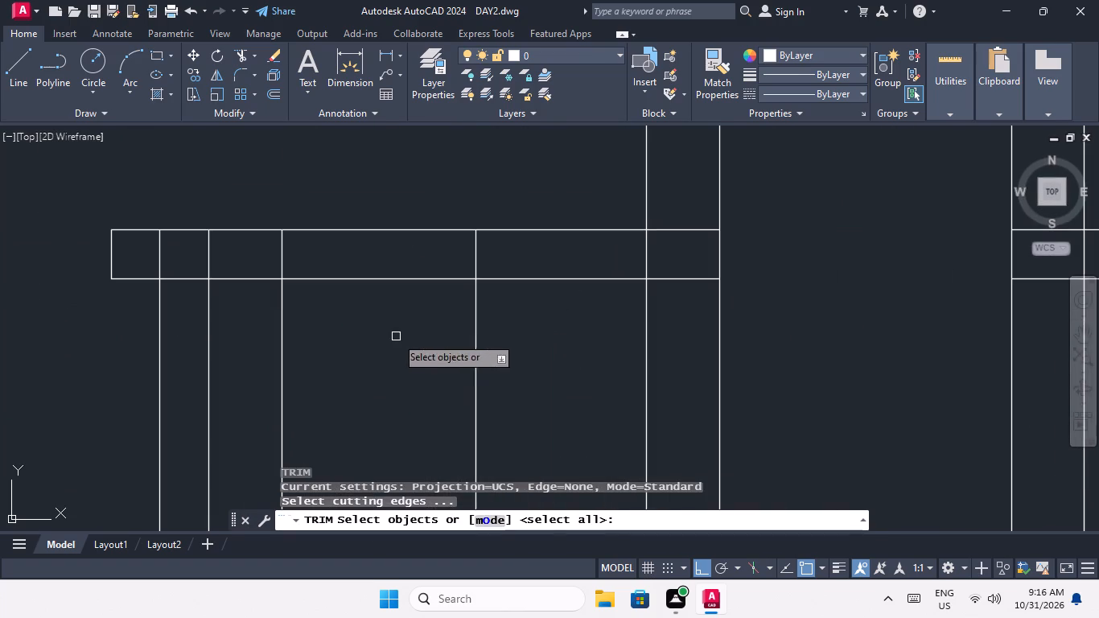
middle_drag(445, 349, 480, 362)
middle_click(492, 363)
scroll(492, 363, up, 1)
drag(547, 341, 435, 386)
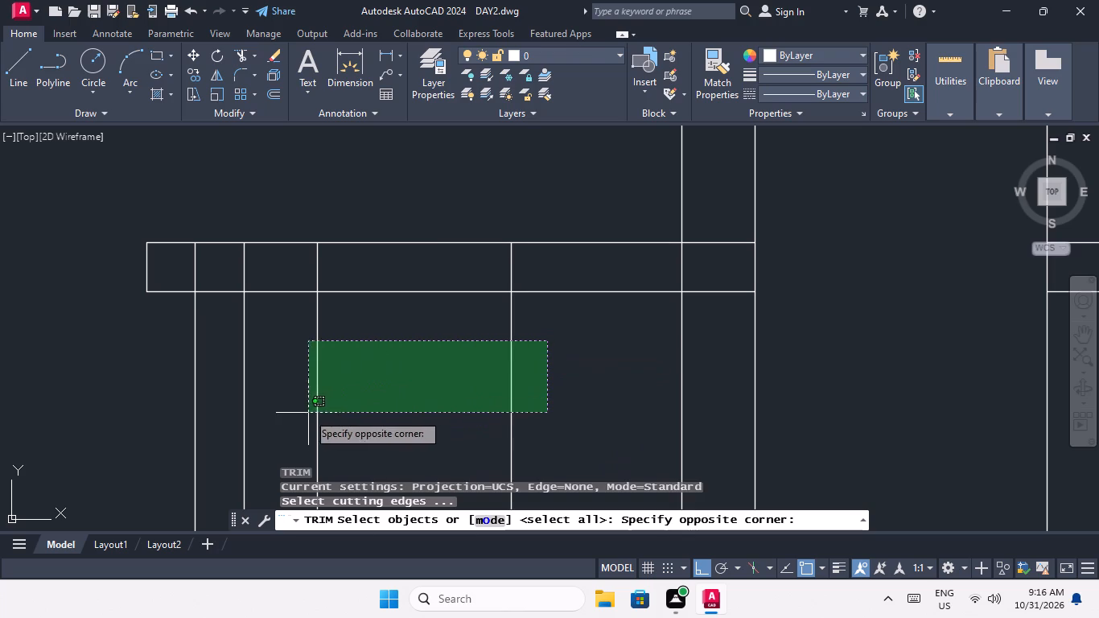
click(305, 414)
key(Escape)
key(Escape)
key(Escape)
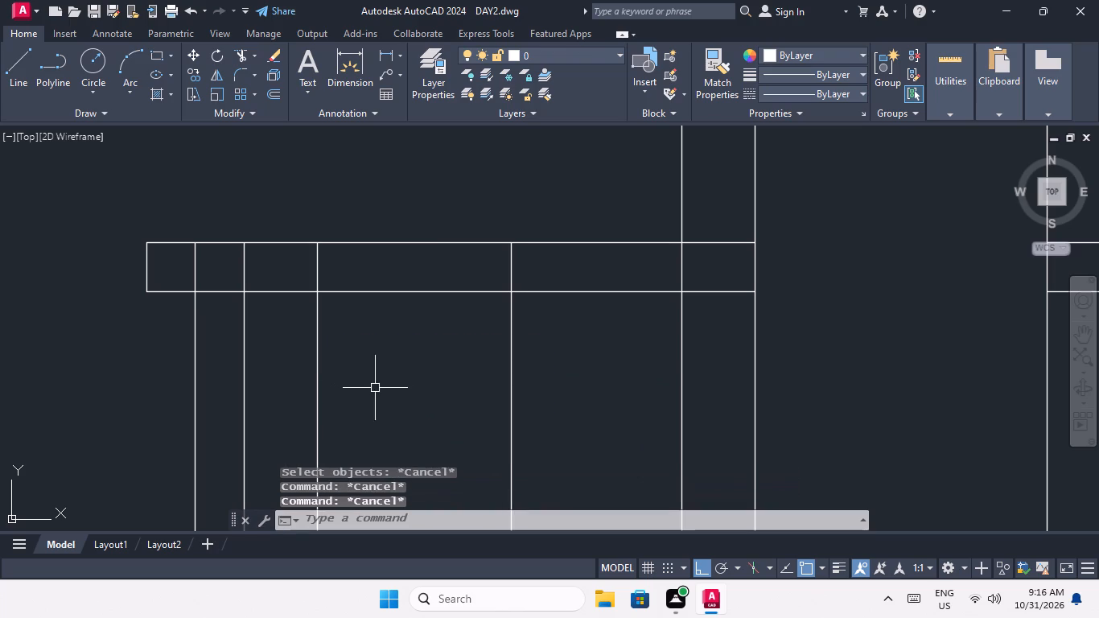
With all objects as cutting edges, trim the two offset lines below the upper wall of the top-left unit's small room in the third plan.
key(t)
key(r)
key(space)
key(space)
scroll(418, 371, down, 1)
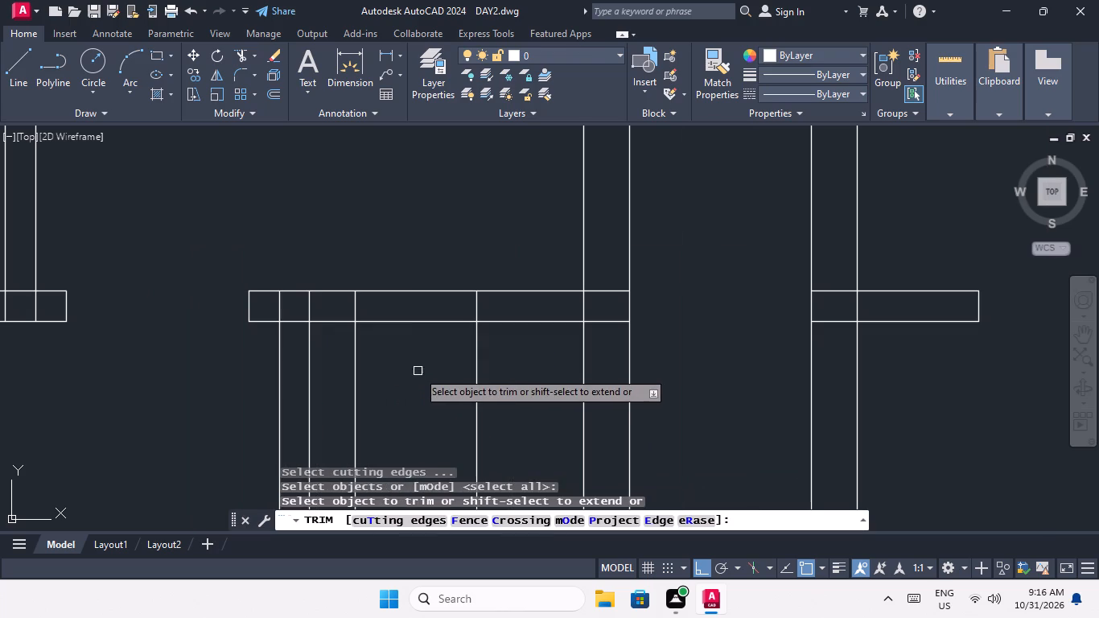
drag(491, 355, 434, 382)
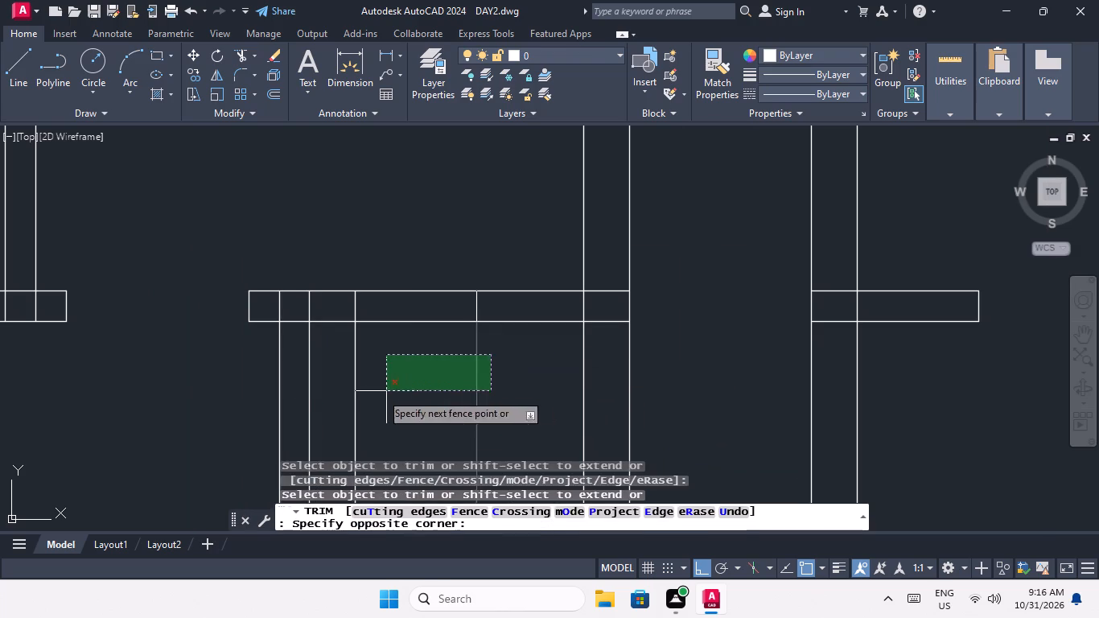
click(331, 398)
In the top-right unit's small room, trim the offset lines below the upper wall and cut the 2' opening between them.
scroll(378, 348, down, 8)
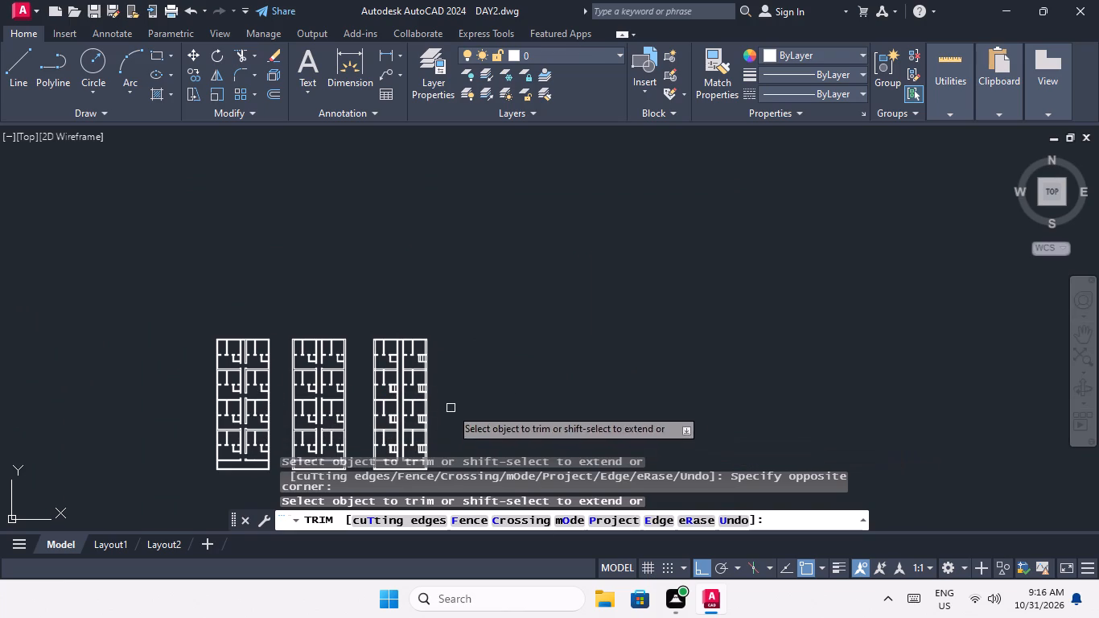
scroll(425, 345, up, 4)
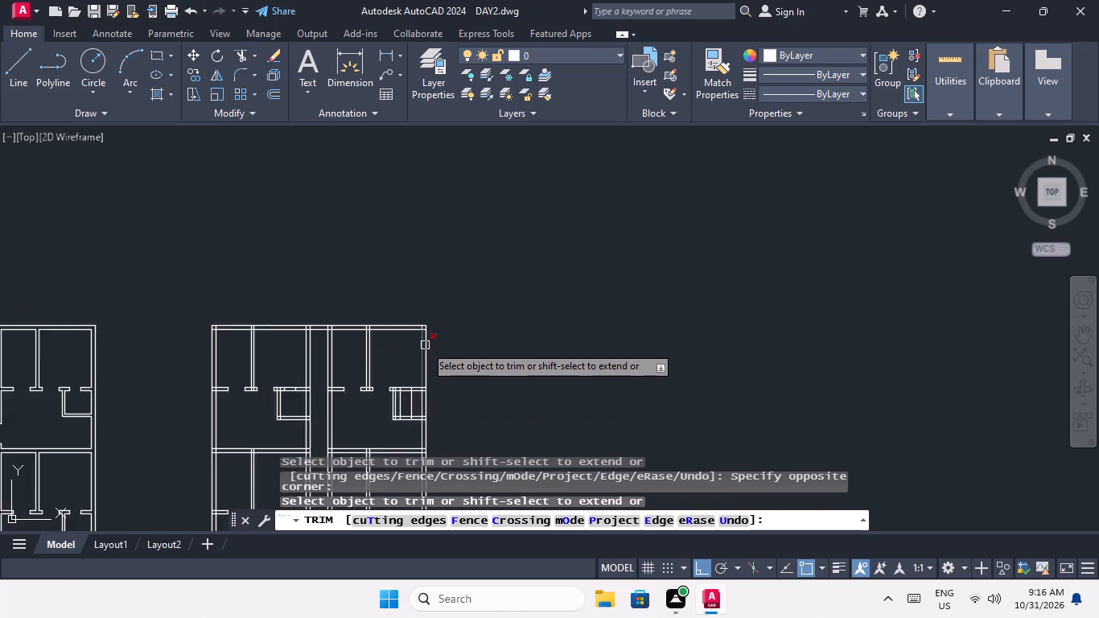
middle_drag(396, 385, 393, 277)
scroll(389, 332, up, 3)
middle_drag(393, 341, 396, 405)
scroll(379, 356, up, 1)
drag(488, 323, 439, 348)
click(335, 372)
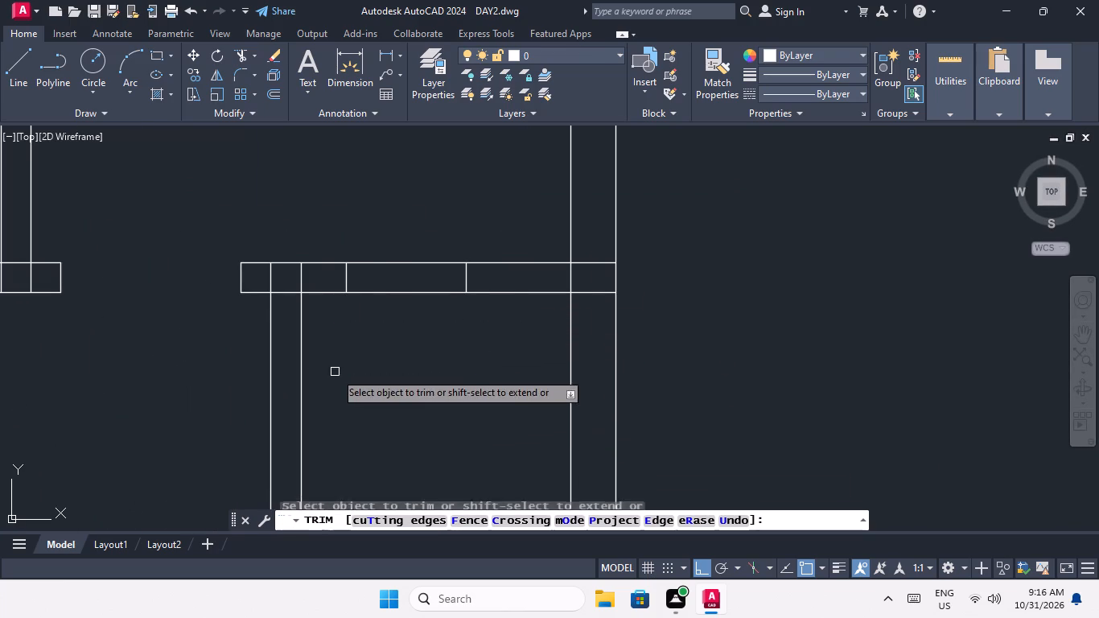
drag(405, 334, 398, 322)
click(383, 222)
Trim the upper wall lines of the top-left unit's small room between the two offset marks to cut the 2' opening.
scroll(402, 255, down, 3)
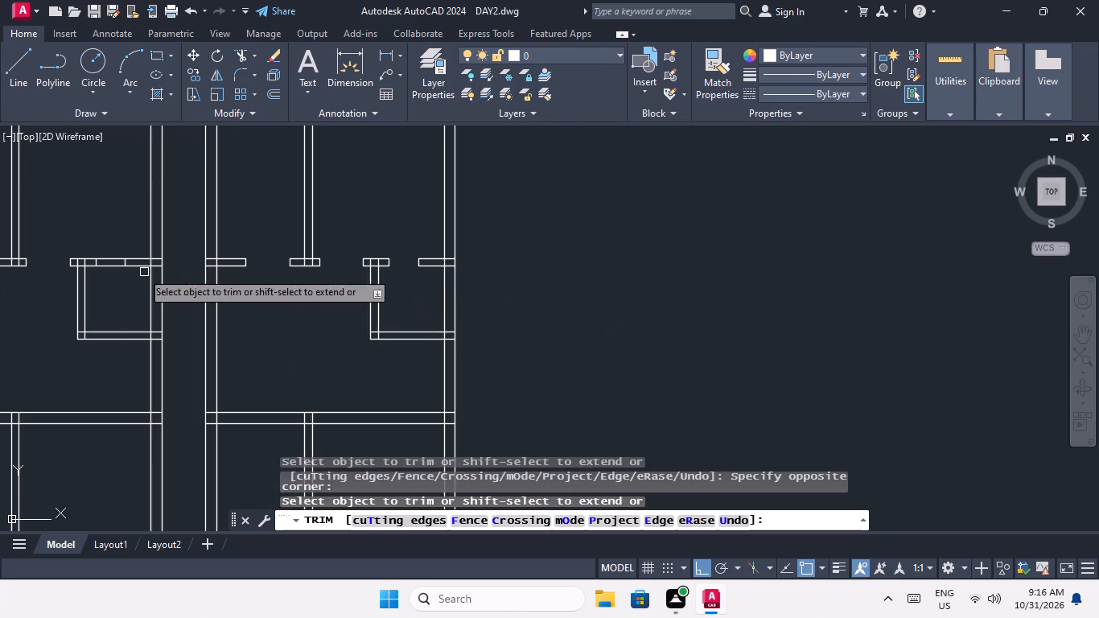
scroll(102, 264, up, 4)
drag(167, 297, 154, 270)
click(134, 205)
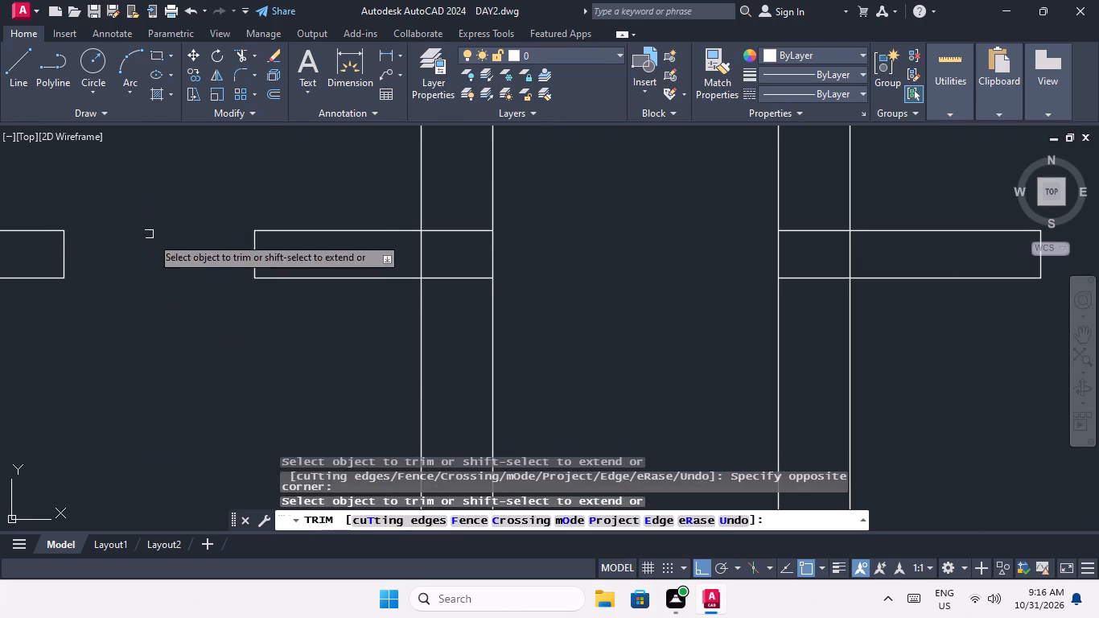
In the second row's left unit, trim the small room's offset lines below the wall and cut the 2' opening between them.
scroll(171, 274, down, 2)
middle_drag(174, 298, 220, 234)
scroll(257, 267, down, 2)
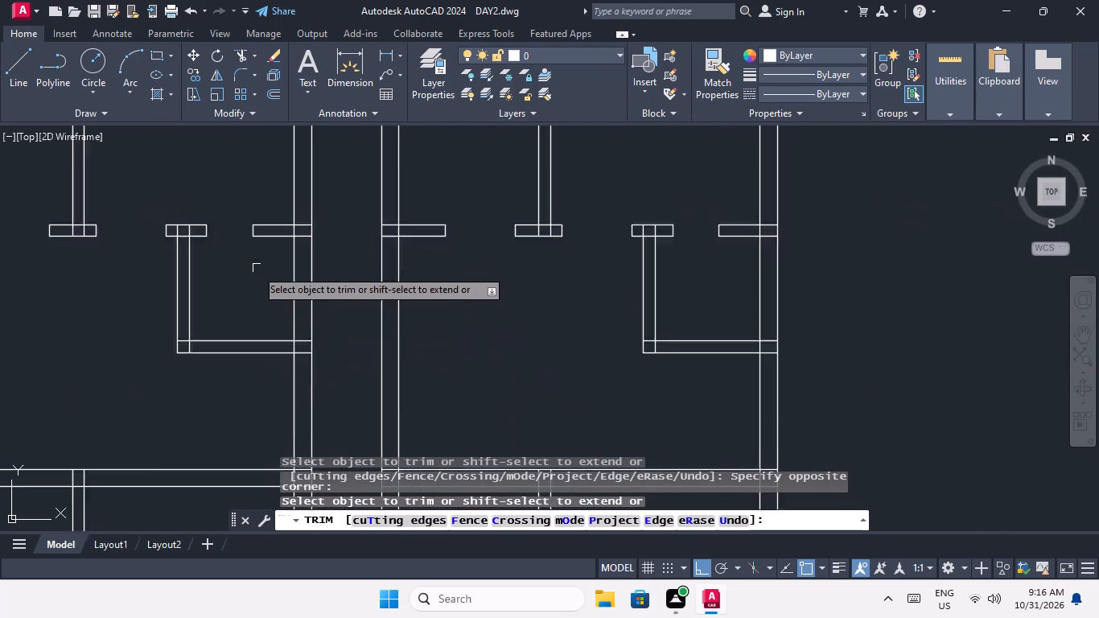
scroll(256, 269, down, 1)
middle_drag(241, 403, 265, 275)
scroll(278, 336, up, 3)
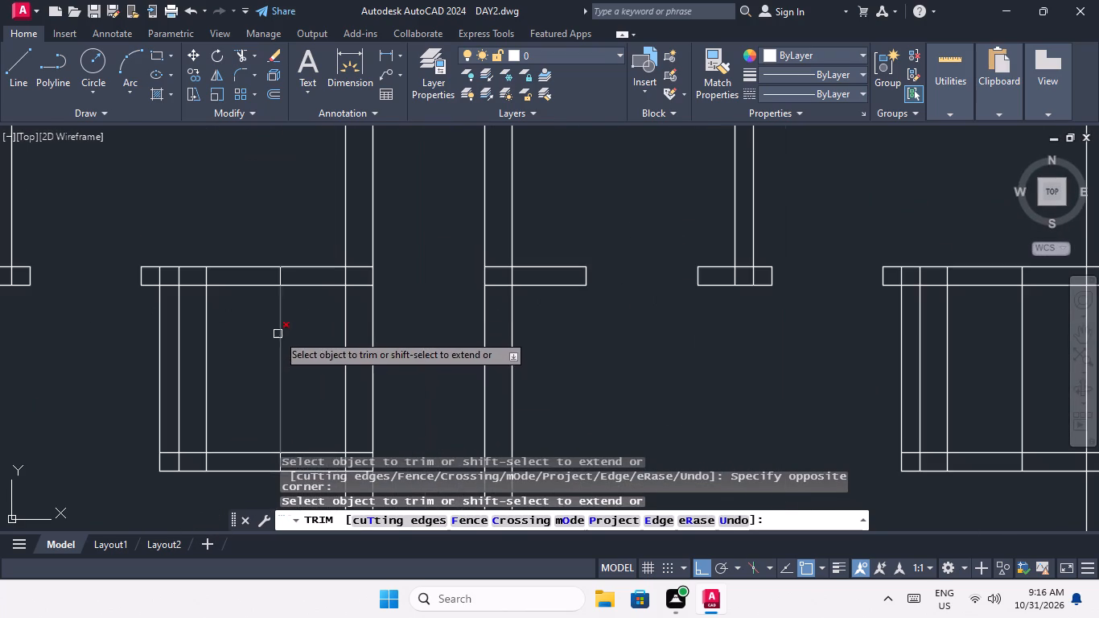
middle_drag(278, 338, 302, 399)
scroll(274, 384, up, 2)
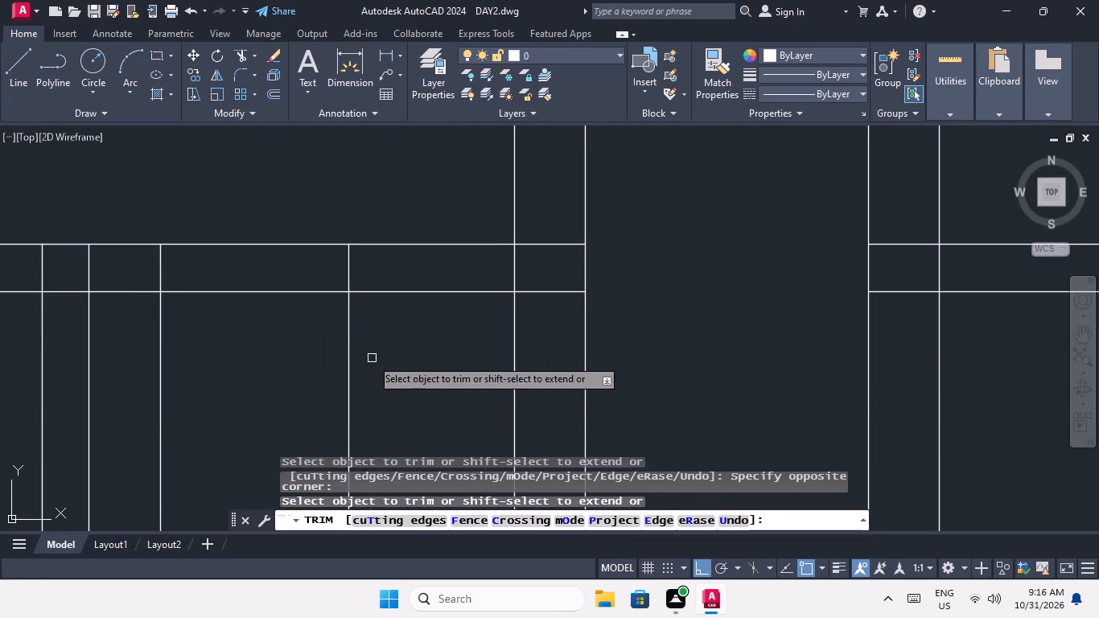
drag(371, 358, 343, 364)
click(144, 398)
drag(274, 360, 255, 314)
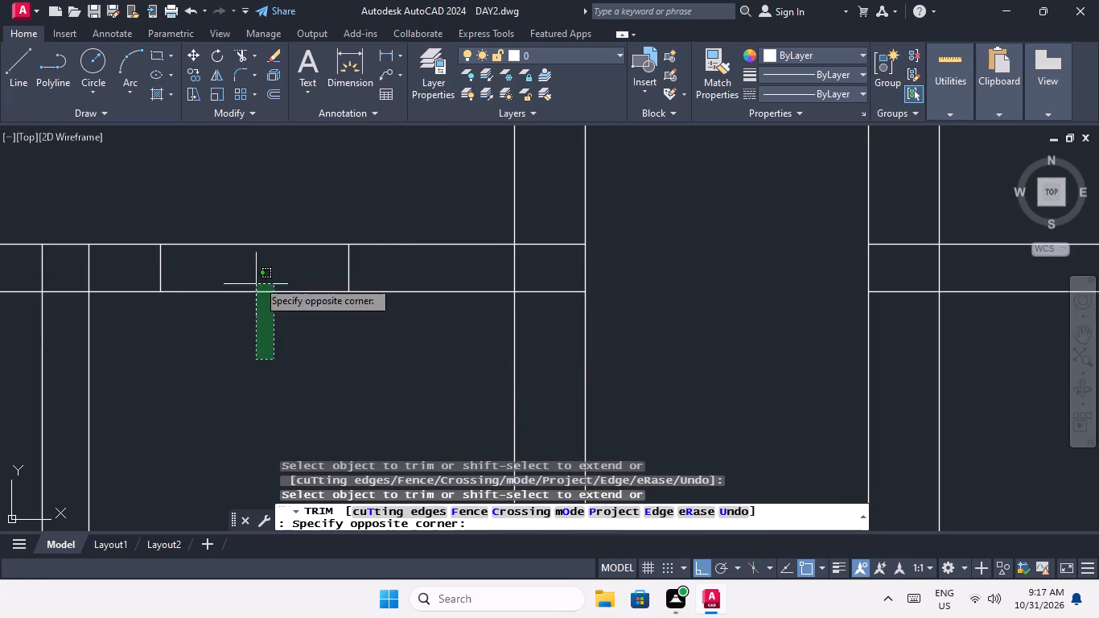
click(243, 226)
In the second row's right unit, trim the small room's offset lines below the wall and cut the 2' opening between them.
scroll(243, 226, down, 3)
middle_drag(683, 292, 489, 326)
scroll(528, 320, up, 3)
middle_drag(582, 274, 599, 363)
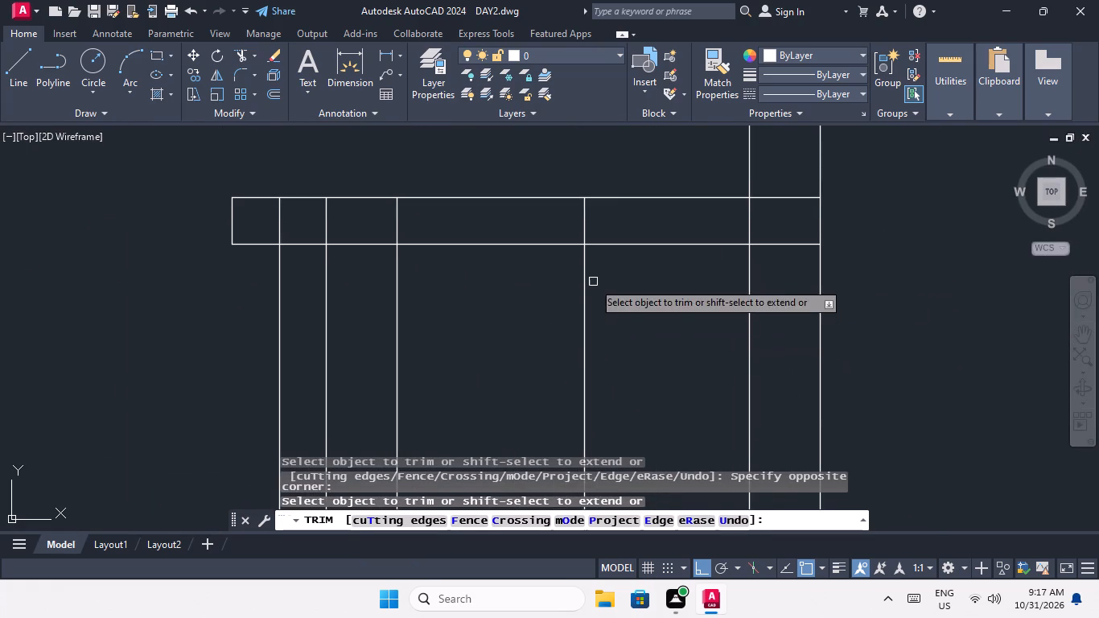
drag(604, 280, 569, 346)
drag(386, 368, 406, 346)
drag(494, 286, 475, 233)
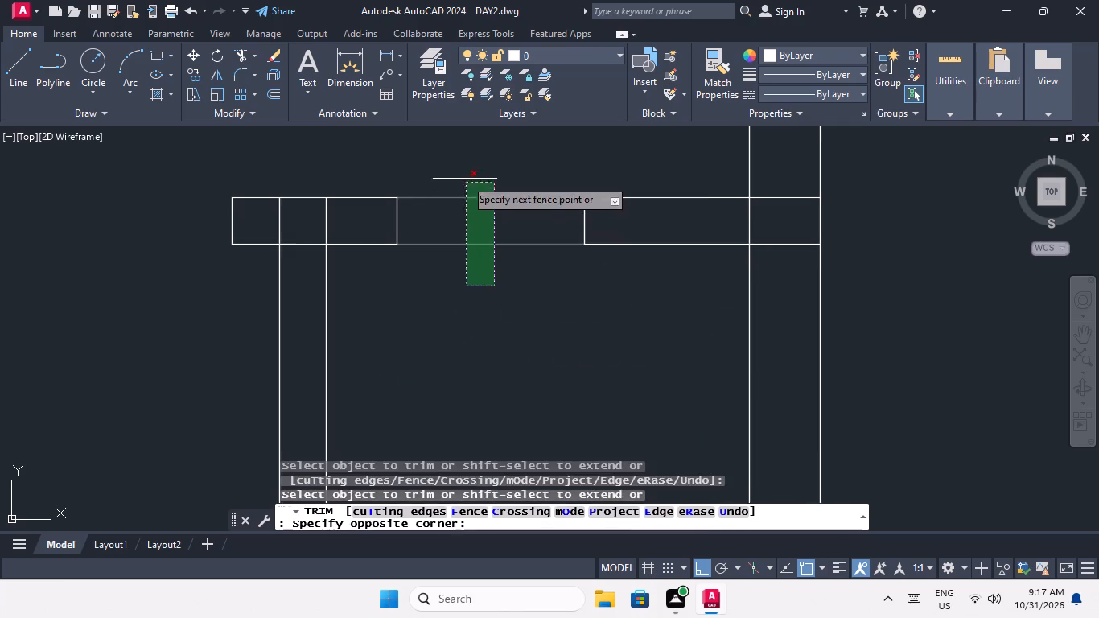
click(464, 170)
In the third row's left unit, trim the small room's offset lines below the wall and cut the 2' opening between them.
scroll(472, 187, down, 4)
middle_drag(496, 258, 517, 275)
scroll(515, 272, down, 3)
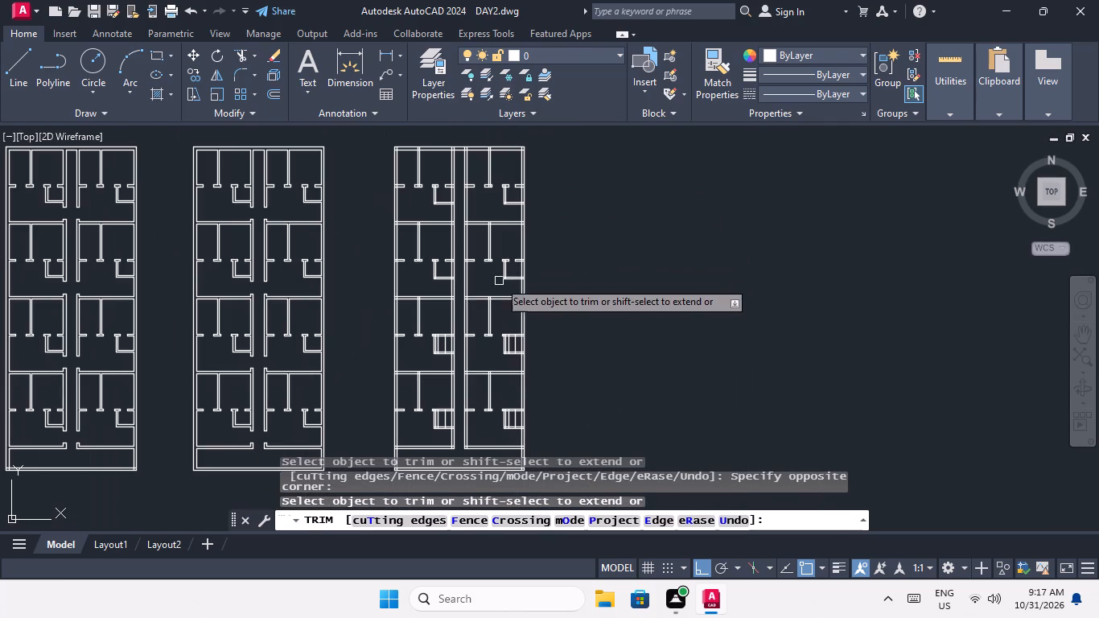
middle_drag(385, 360, 521, 332)
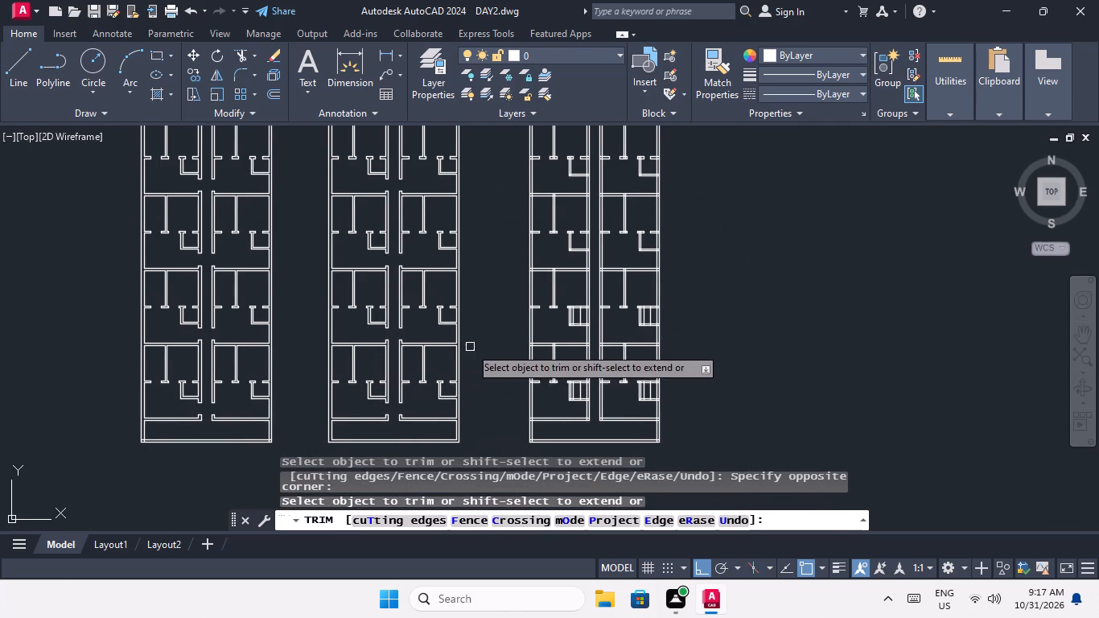
middle_drag(471, 346, 470, 447)
middle_drag(708, 307, 586, 262)
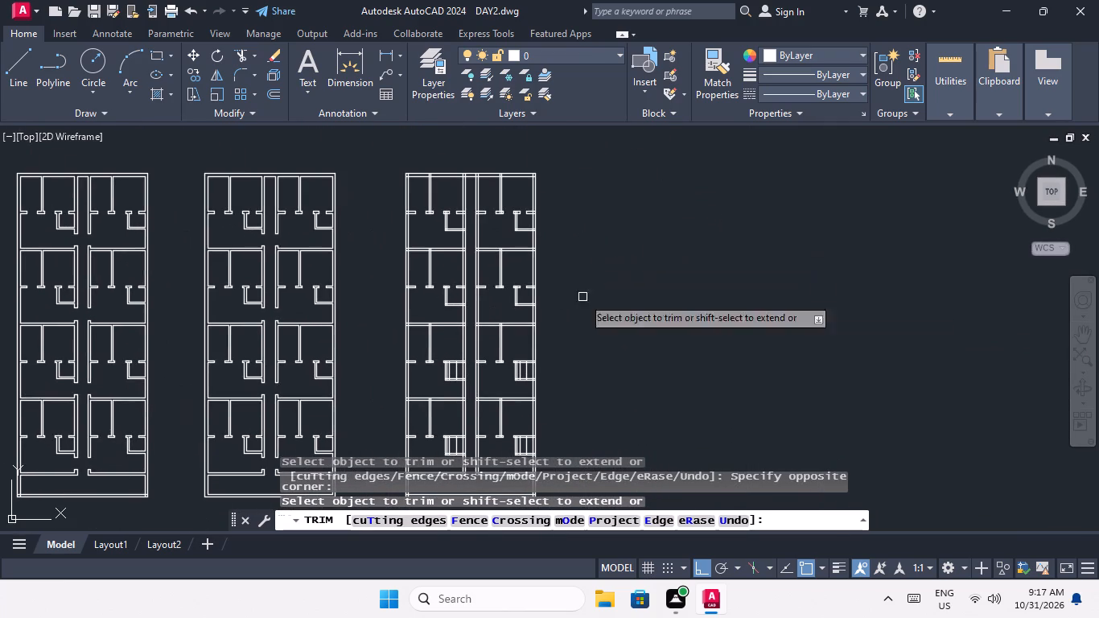
scroll(459, 365, up, 5)
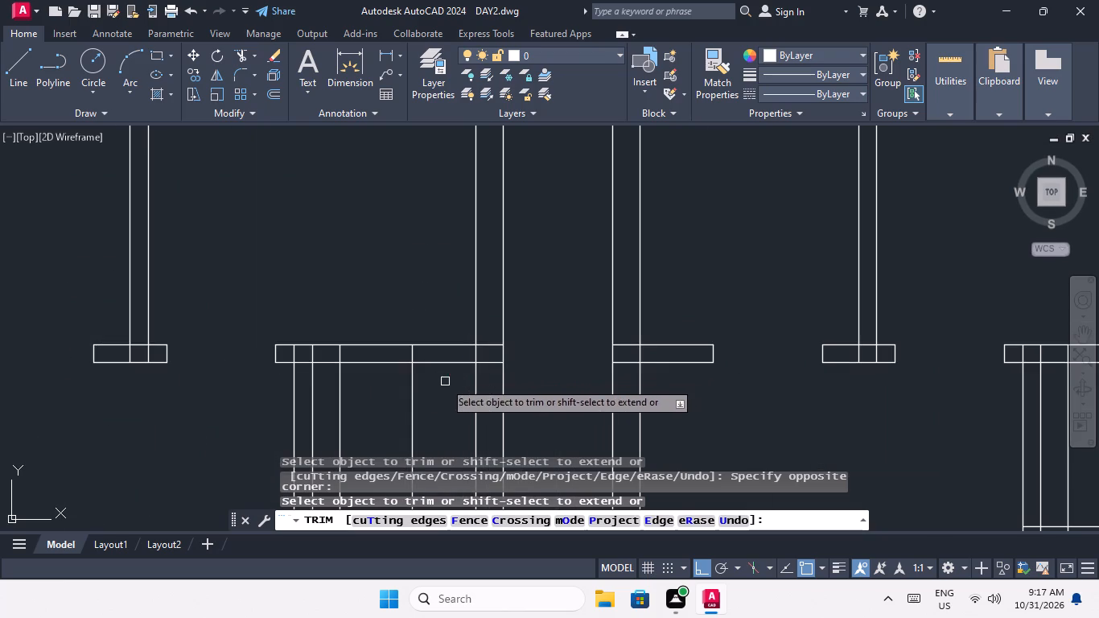
middle_drag(435, 380, 475, 257)
middle_drag(445, 283, 448, 356)
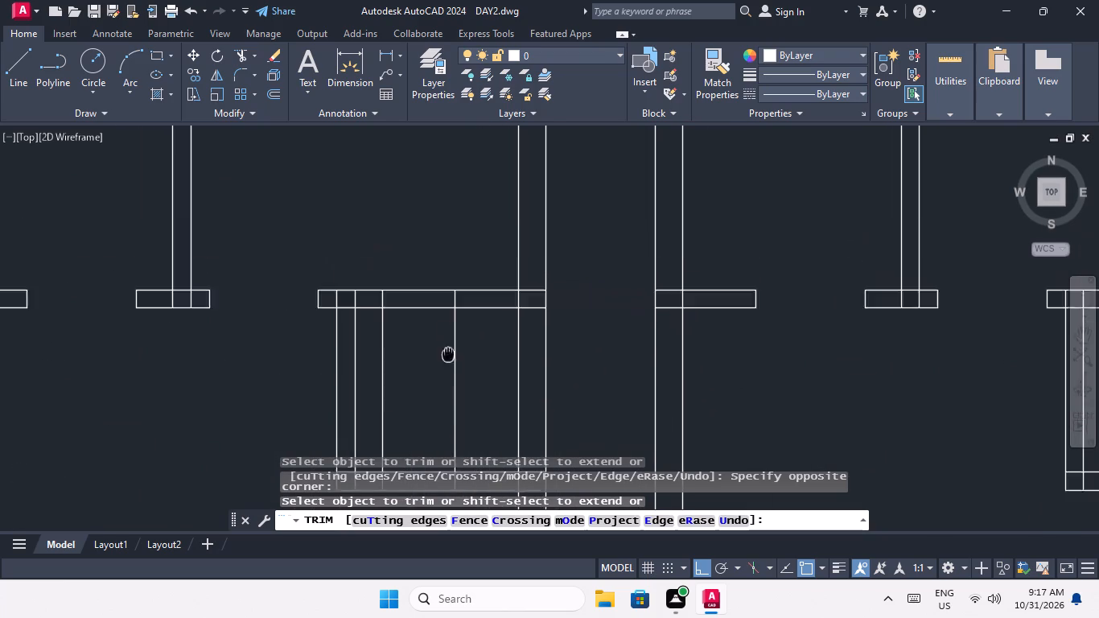
middle_drag(448, 356, 455, 364)
scroll(458, 361, up, 2)
drag(514, 310, 449, 356)
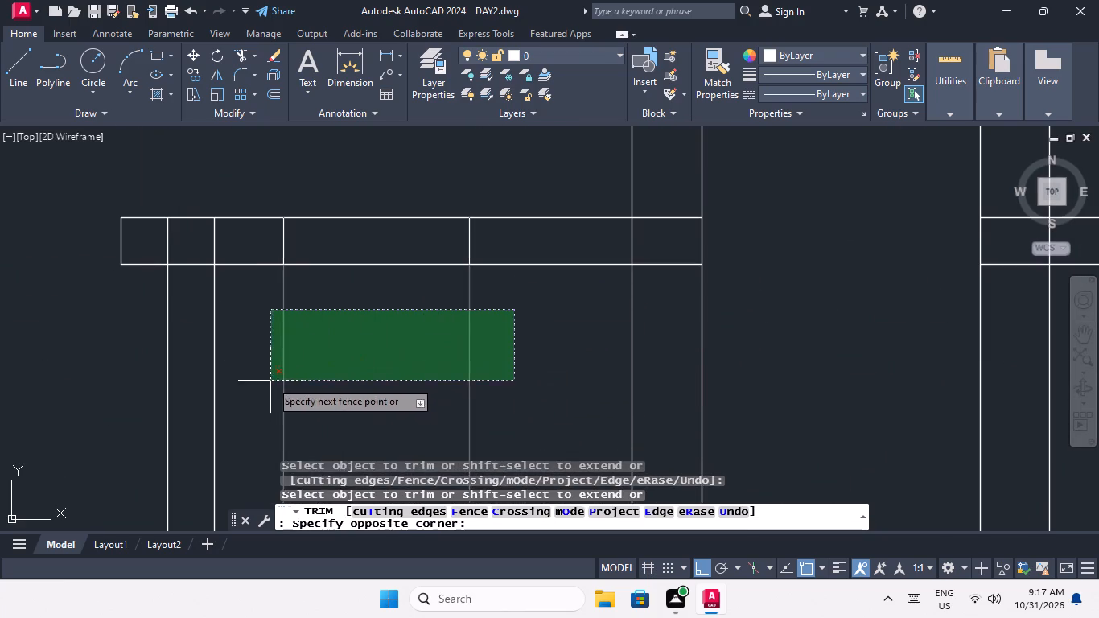
click(270, 381)
drag(412, 312, 388, 278)
click(359, 171)
In the third row's right unit, trim the small room's offset lines below the wall and cut the 2' opening between them.
scroll(389, 296, down, 3)
middle_drag(379, 309, 174, 310)
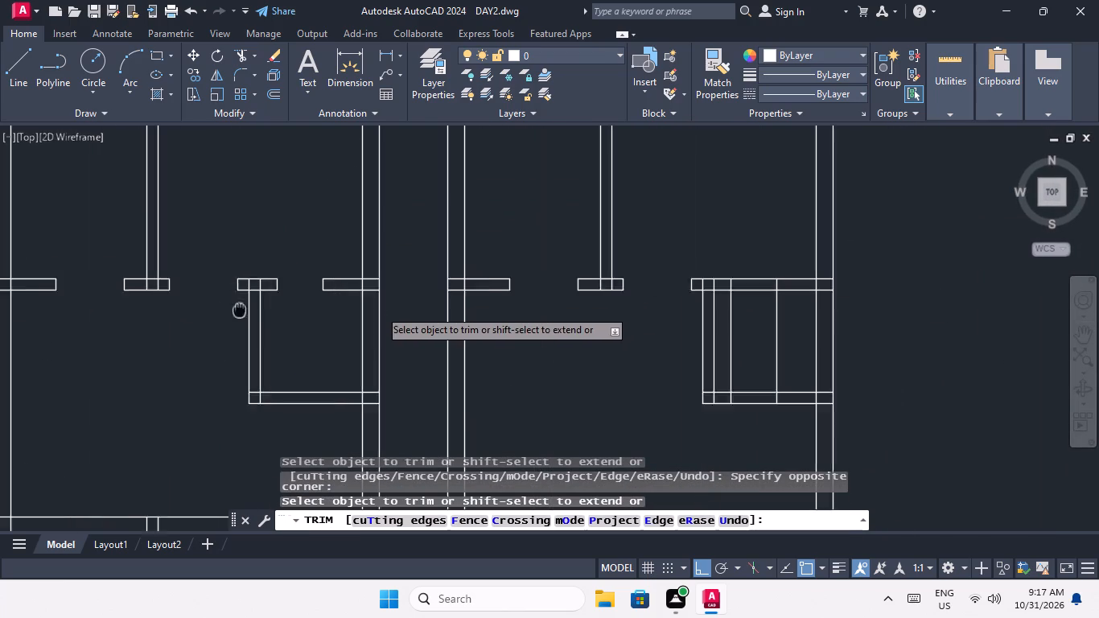
middle_drag(174, 310, 0, 313)
scroll(367, 315, up, 3)
middle_drag(376, 307, 401, 390)
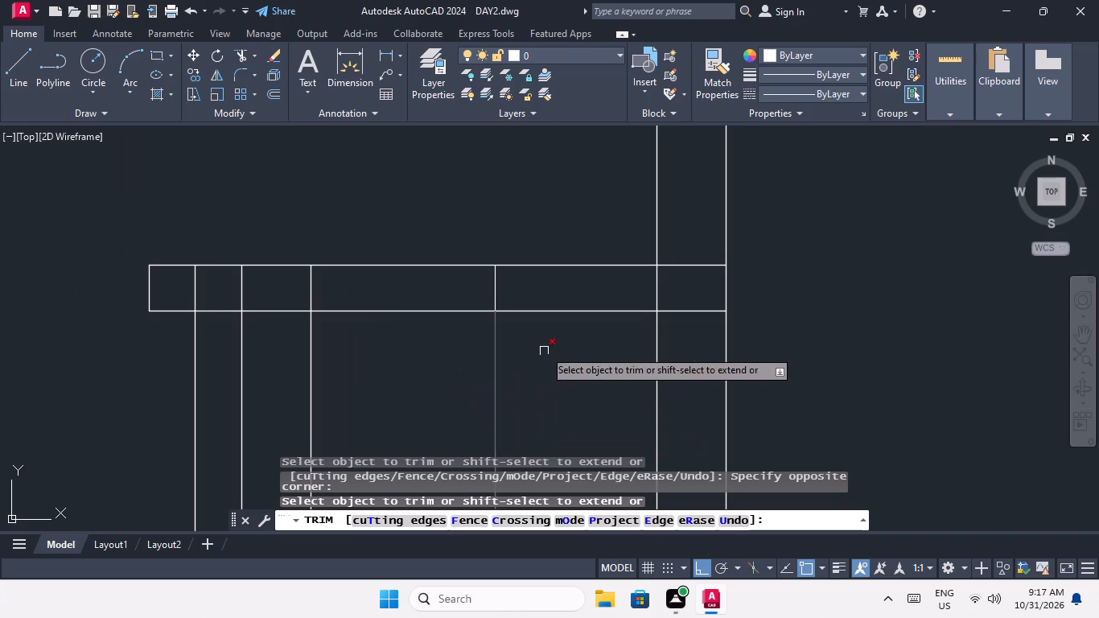
drag(541, 345, 455, 375)
drag(283, 414, 310, 413)
drag(438, 373, 429, 361)
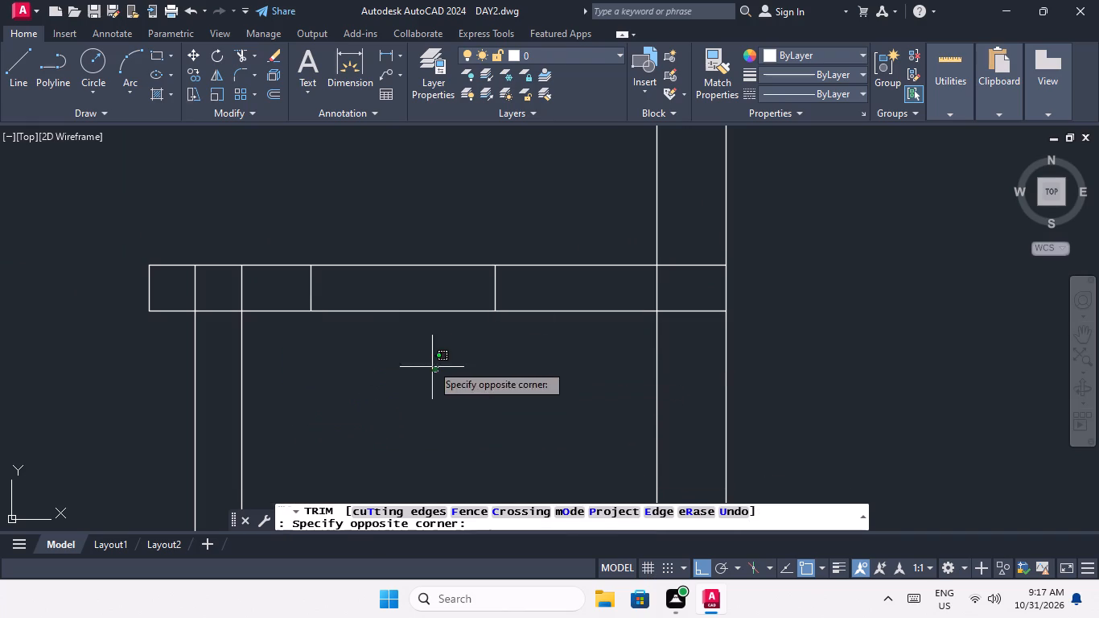
drag(429, 361, 415, 328)
click(391, 251)
Trim the two offset lines below the upper wall of the small room in the bottom row's left unit.
scroll(409, 264, down, 3)
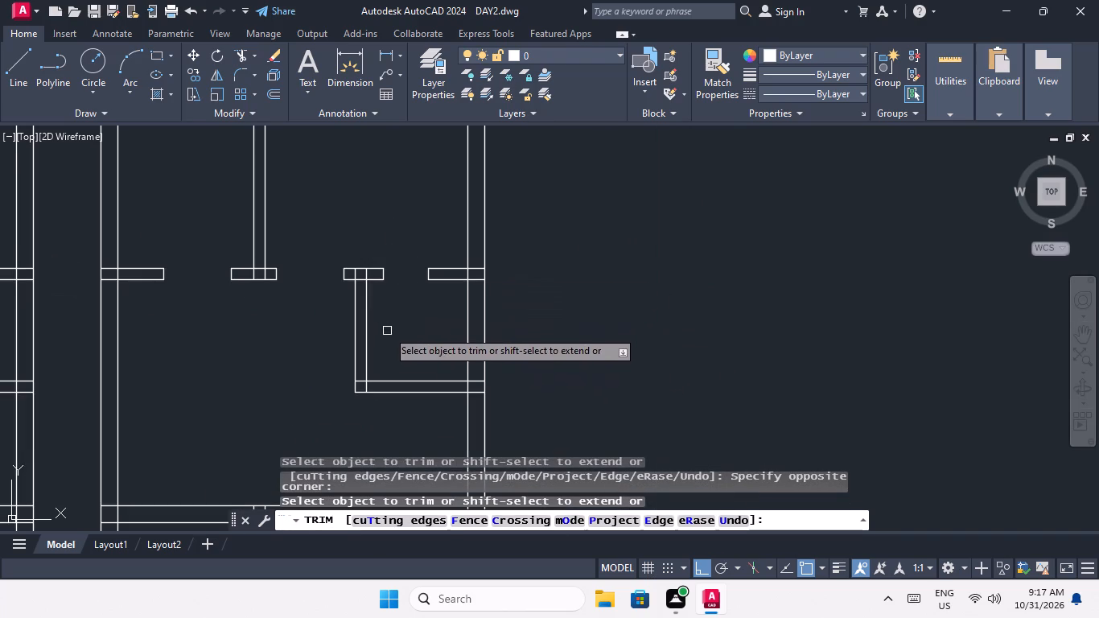
scroll(390, 328, down, 3)
middle_drag(393, 329, 512, 308)
scroll(490, 311, down, 2)
scroll(440, 320, up, 3)
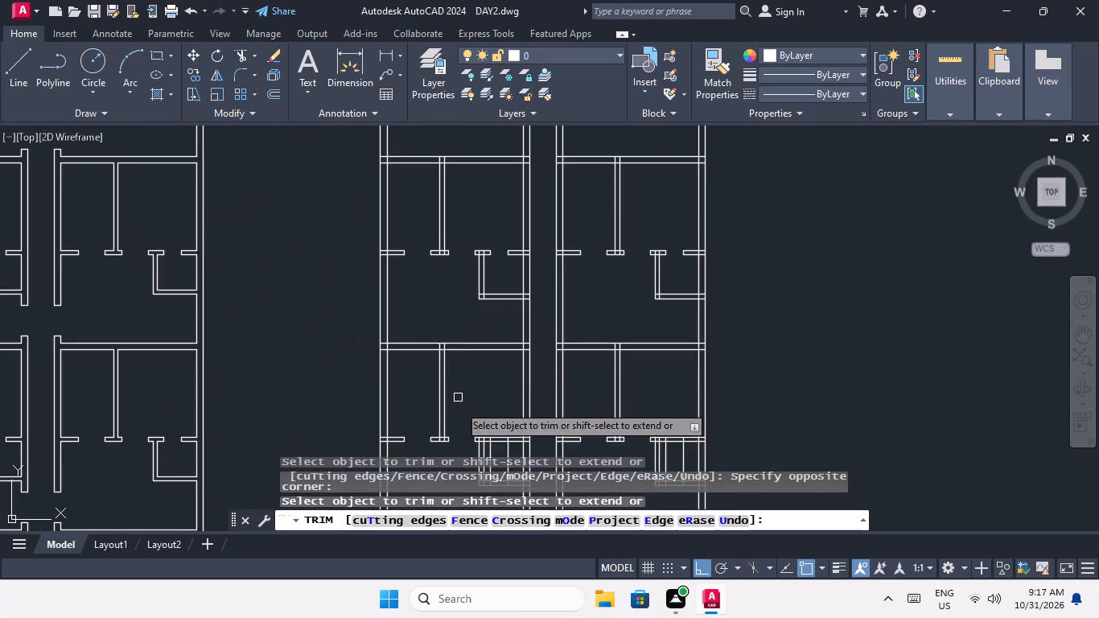
middle_drag(480, 404, 370, 251)
scroll(390, 285, up, 4)
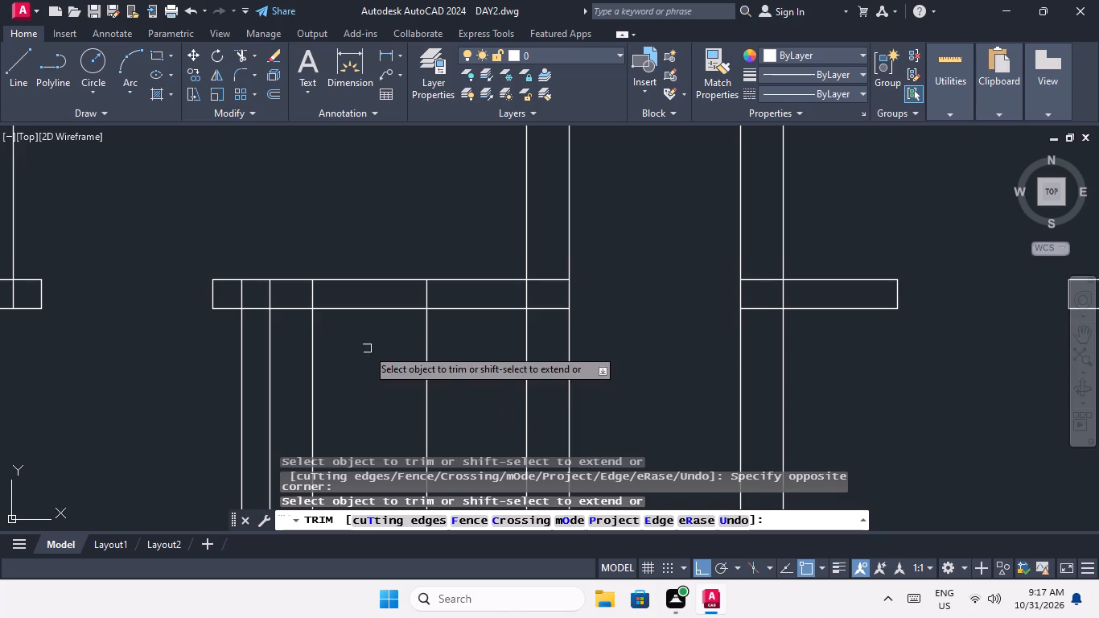
middle_drag(367, 348, 383, 428)
scroll(383, 428, up, 2)
scroll(414, 406, down, 2)
drag(477, 398, 452, 410)
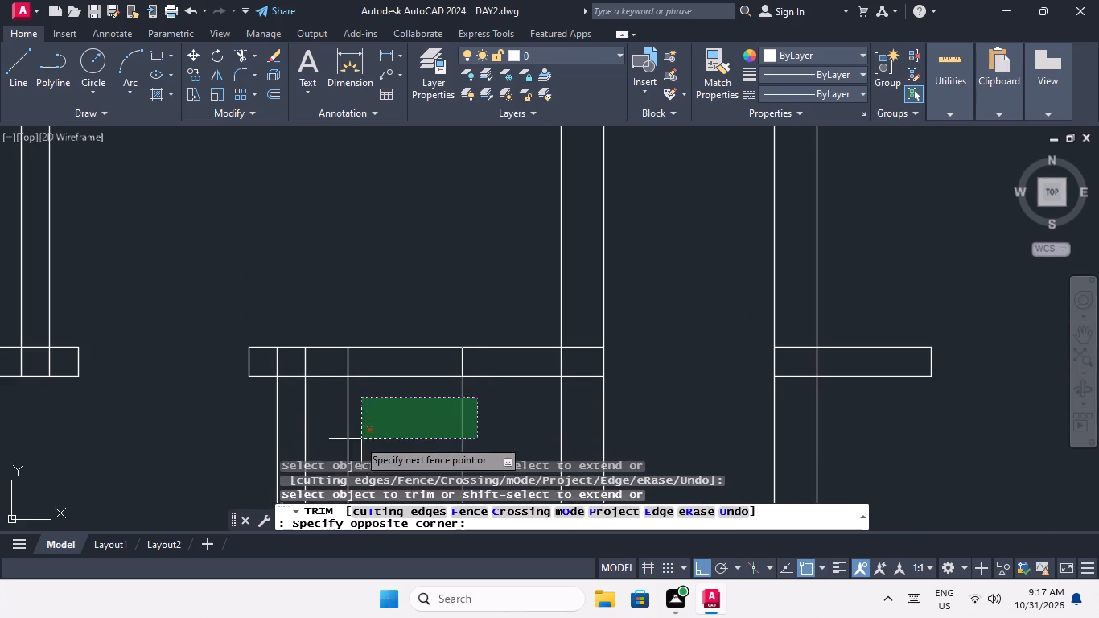
click(330, 439)
In the bottom row's right unit, trim the small room's offset lines below the wall and cut the 2' opening between them.
scroll(365, 406, down, 3)
middle_drag(569, 438, 271, 378)
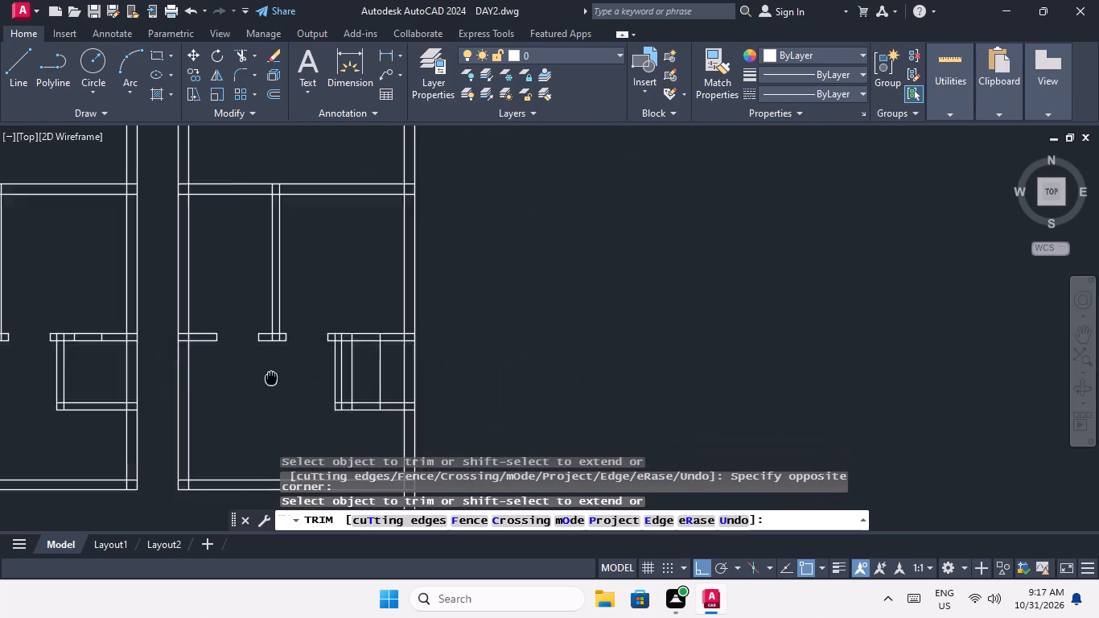
middle_drag(271, 378, 201, 368)
scroll(269, 336, up, 3)
middle_drag(290, 362, 309, 410)
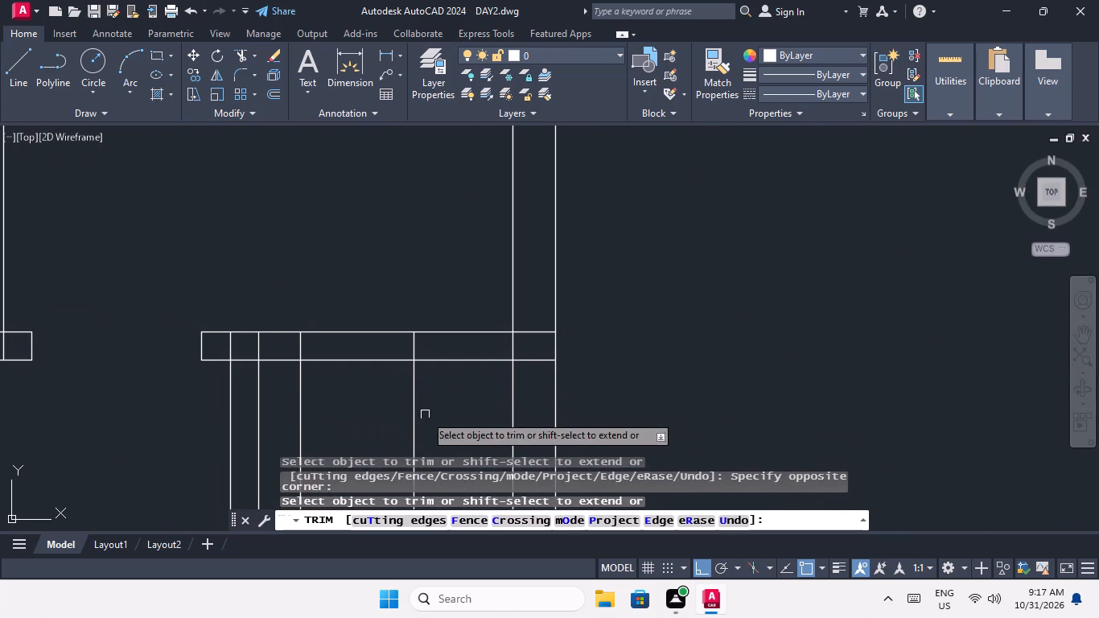
scroll(402, 389, up, 1)
drag(460, 381, 404, 398)
click(223, 427)
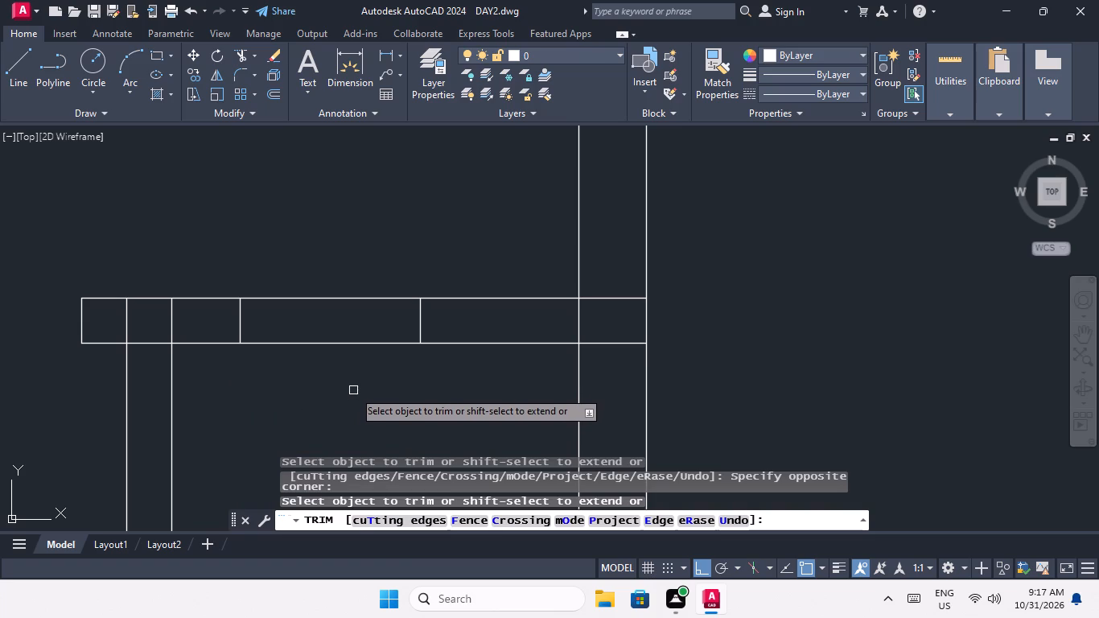
drag(356, 398, 331, 354)
click(298, 258)
In the bottom row's left unit, cut the 2' opening between the offset lines in the small room's upper wall.
scroll(300, 274, down, 4)
middle_drag(310, 314, 362, 345)
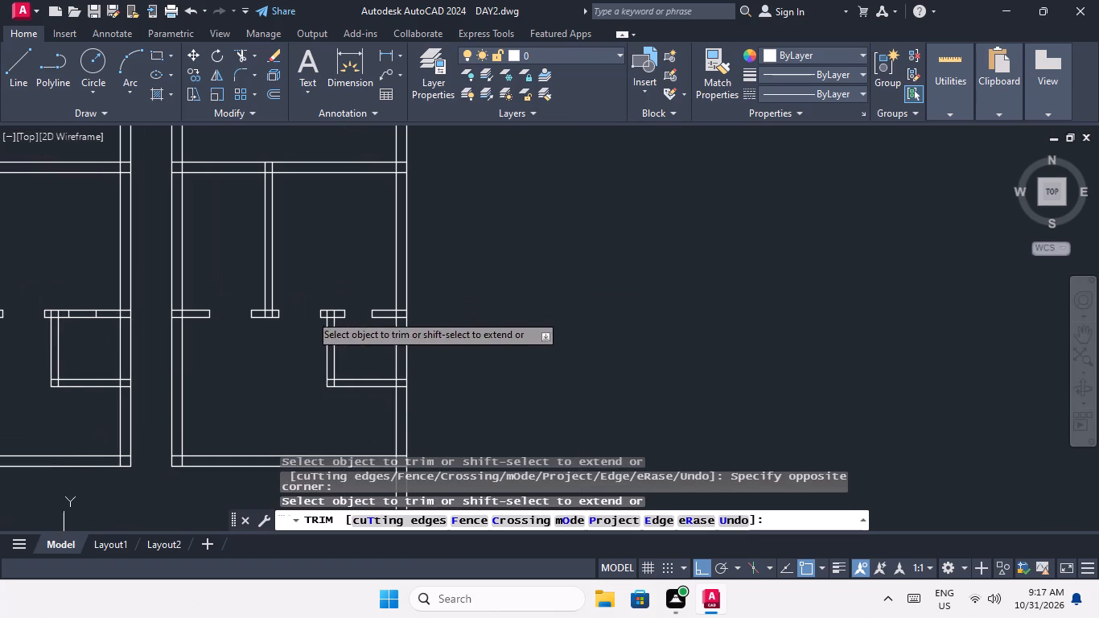
middle_drag(31, 344, 367, 418)
scroll(409, 402, up, 3)
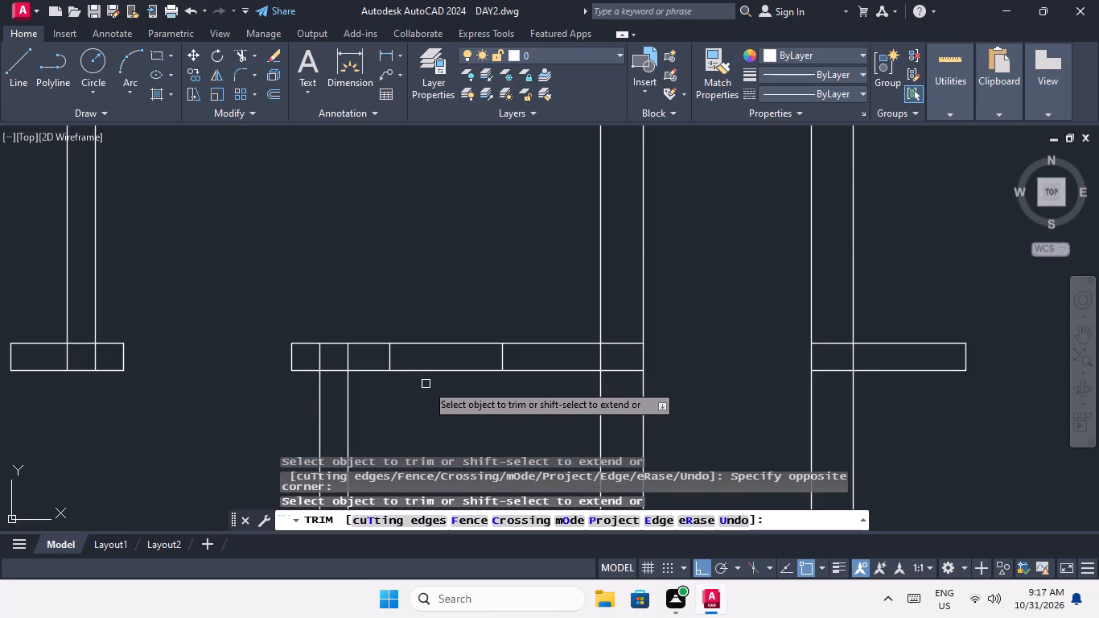
drag(439, 382, 430, 363)
click(416, 295)
scroll(416, 295, down, 3)
middle_drag(419, 311, 397, 443)
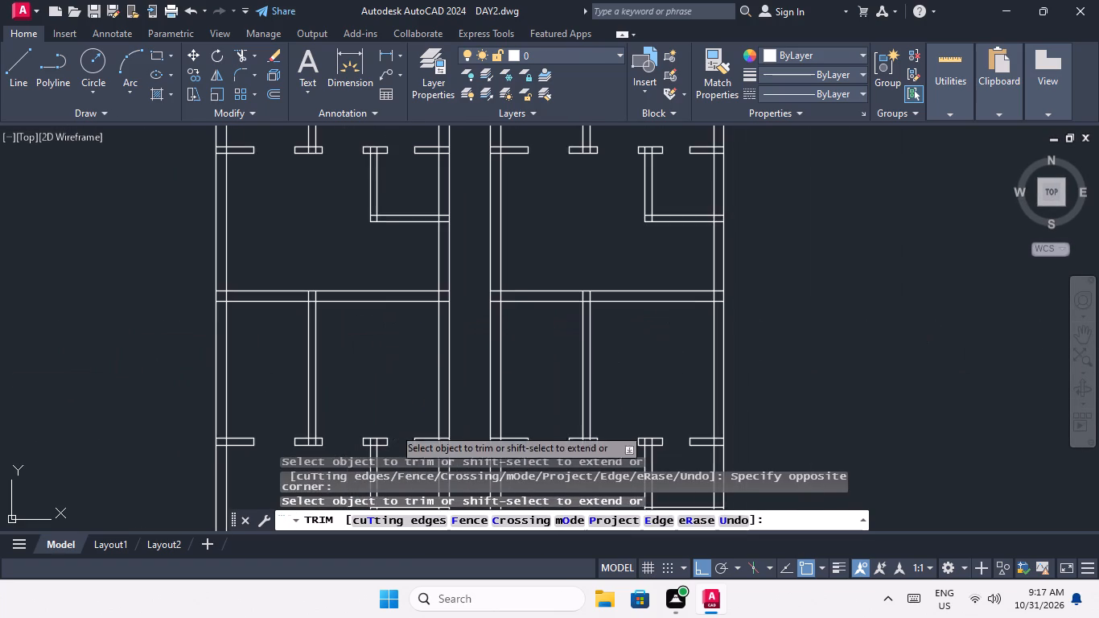
scroll(399, 358, down, 2)
scroll(593, 286, down, 1)
middle_drag(593, 286, 582, 412)
key(Escape)
key(Escape)
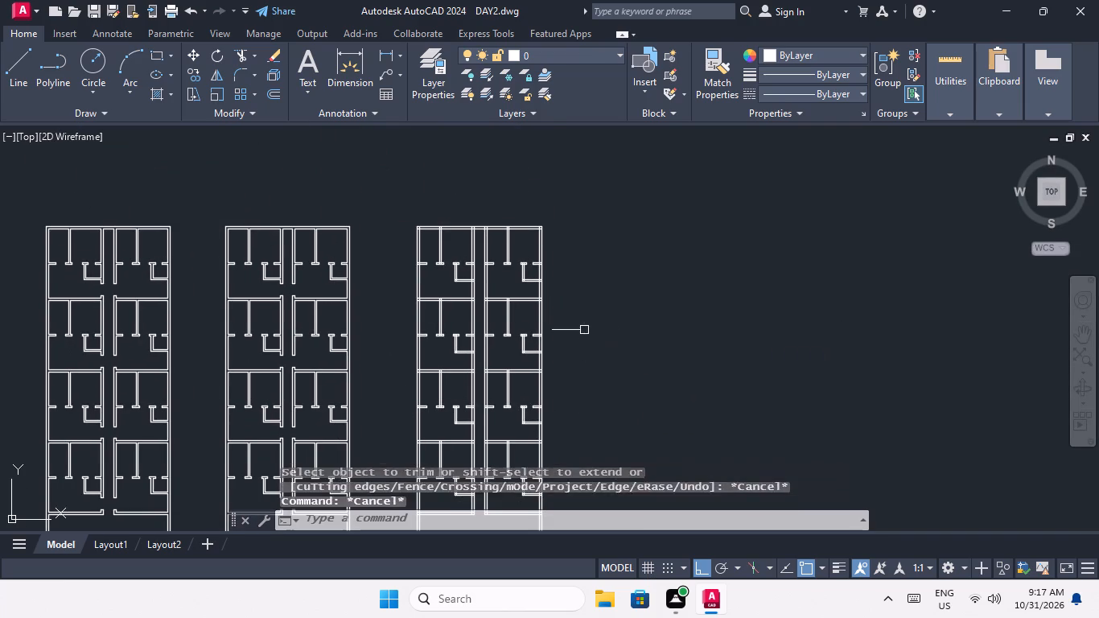
key(Escape)
key(Escape)
key(Escape)
In the third plan, offset the top line of the first row's lower wall 9" upward in the left and right units.
key(o)
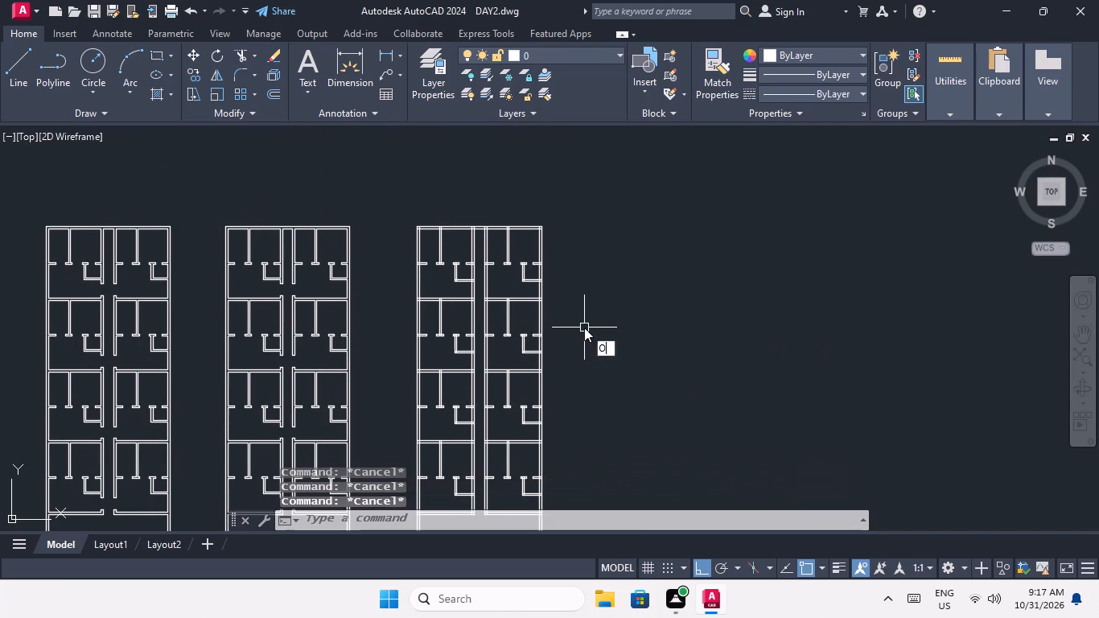
key(Return)
text(9")
key(Return)
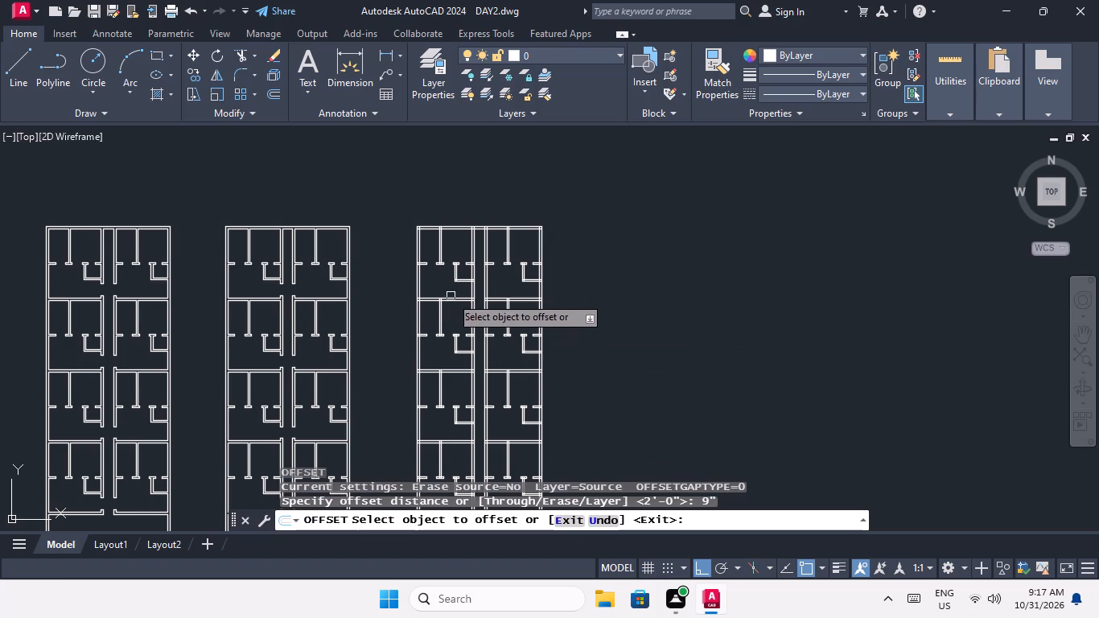
scroll(465, 292, up, 4)
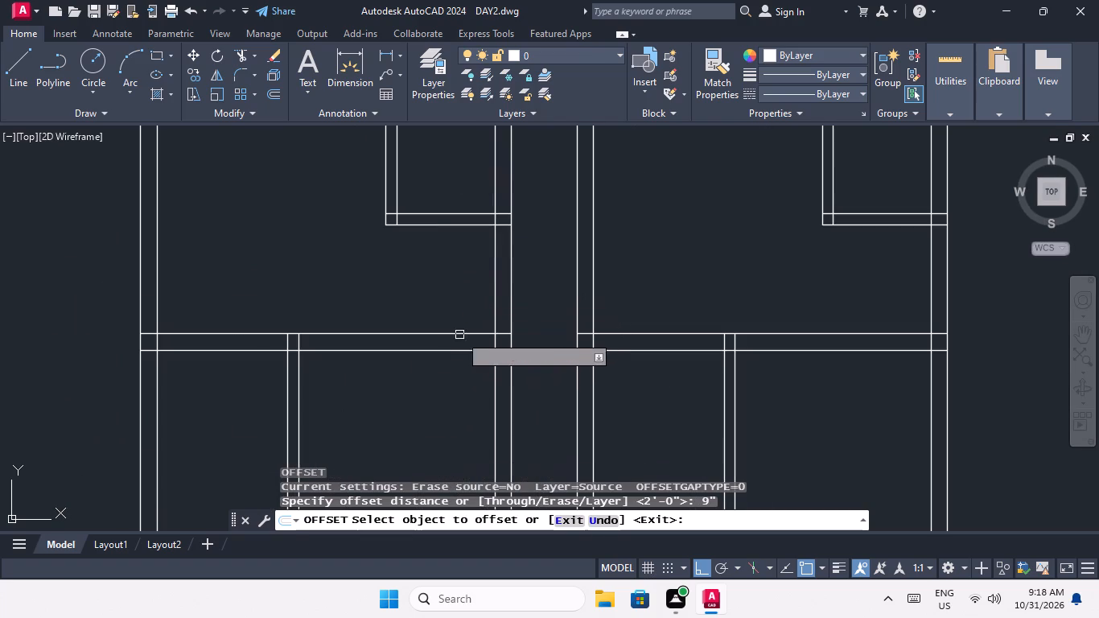
scroll(459, 331, up, 1)
drag(466, 337, 463, 322)
click(461, 285)
scroll(487, 285, down, 2)
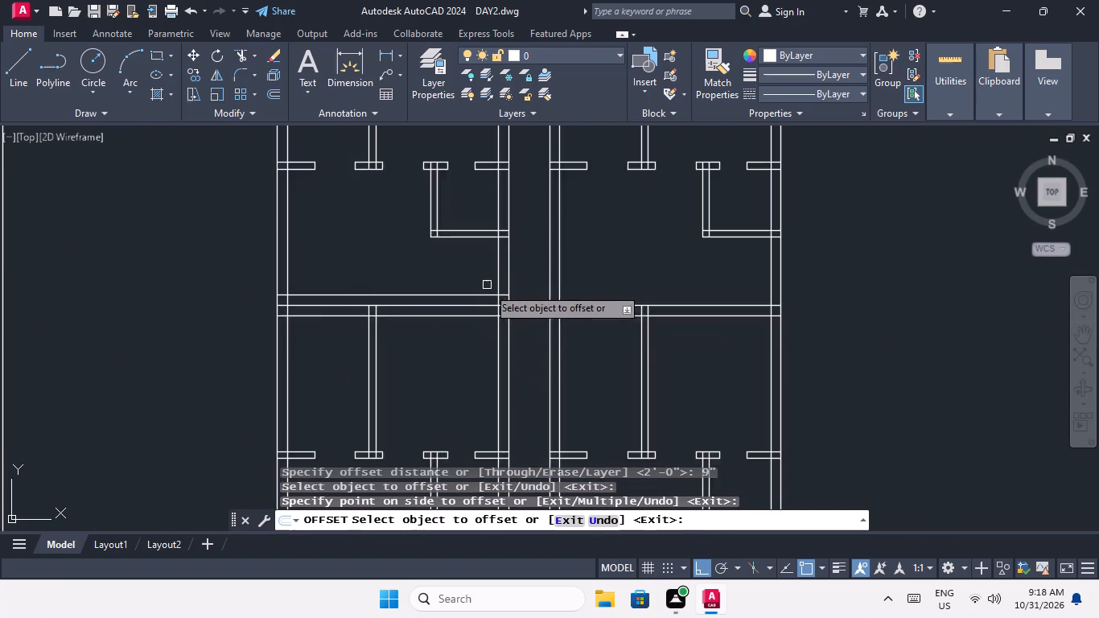
scroll(488, 287, down, 1)
scroll(534, 301, up, 2)
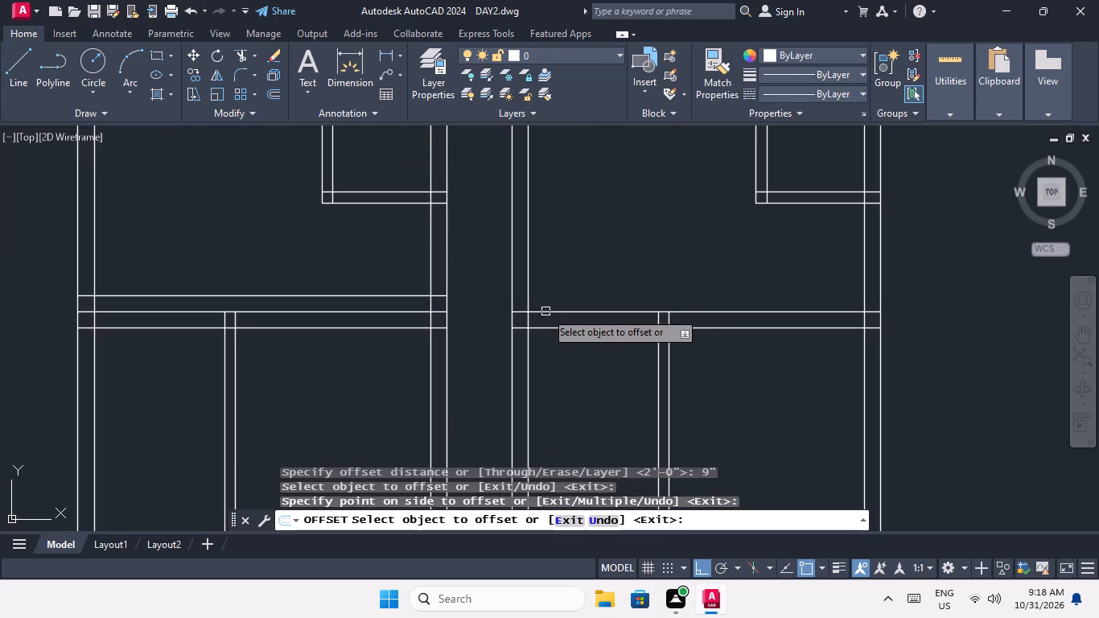
drag(549, 311, 549, 294)
click(545, 227)
Offset the top line of the second row's lower wall 9" upward in both the left and right units.
scroll(545, 226, down, 3)
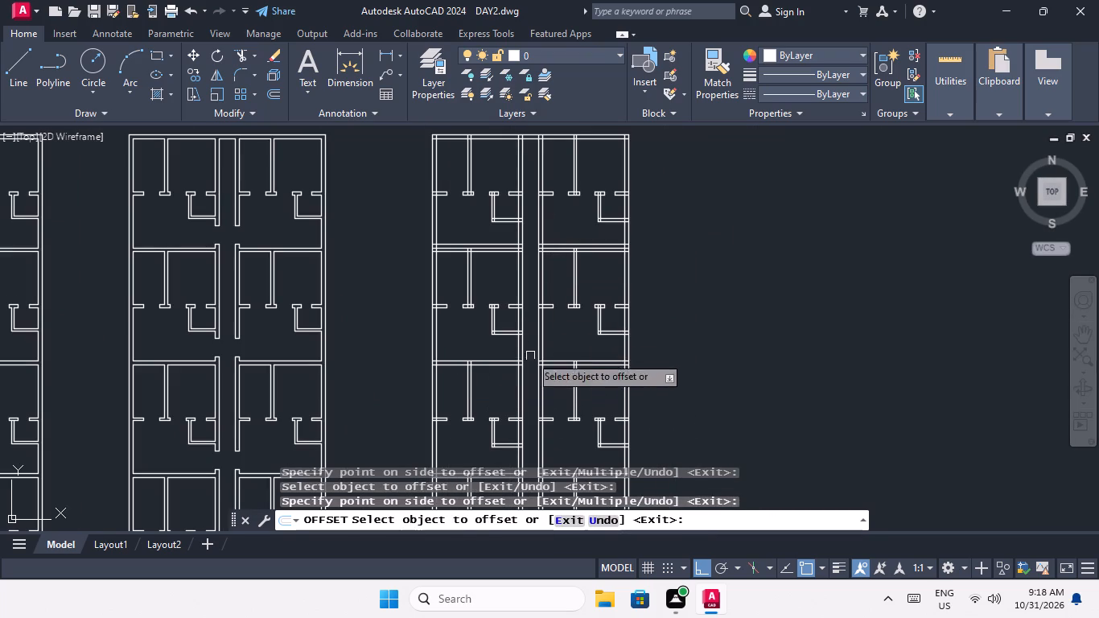
scroll(505, 361, up, 3)
click(516, 368)
click(515, 341)
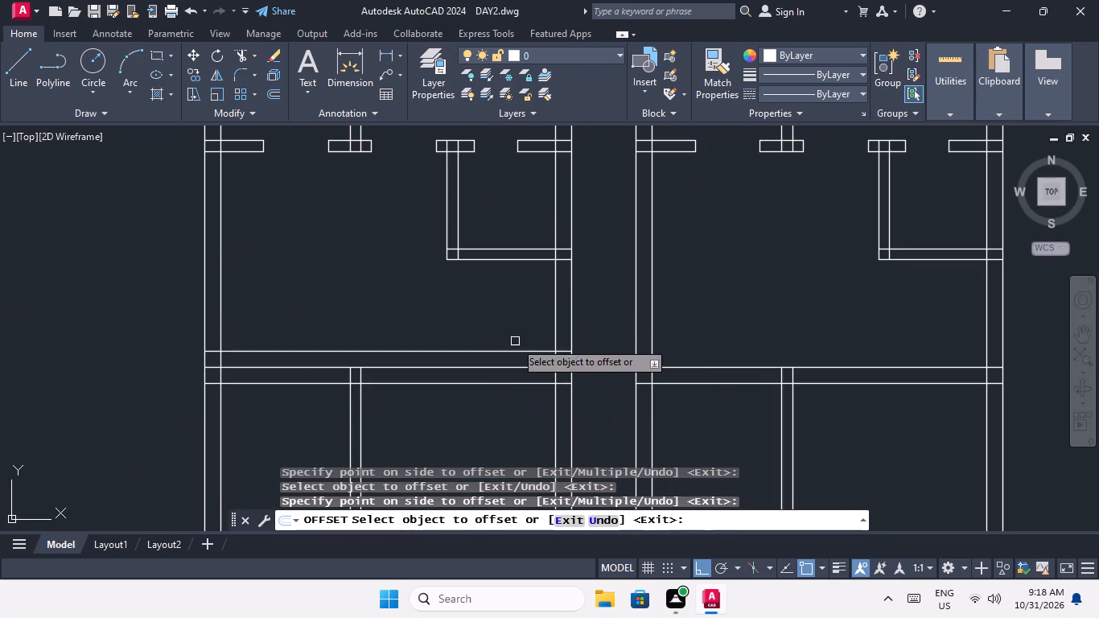
scroll(471, 354, down, 3)
scroll(531, 359, up, 3)
click(525, 362)
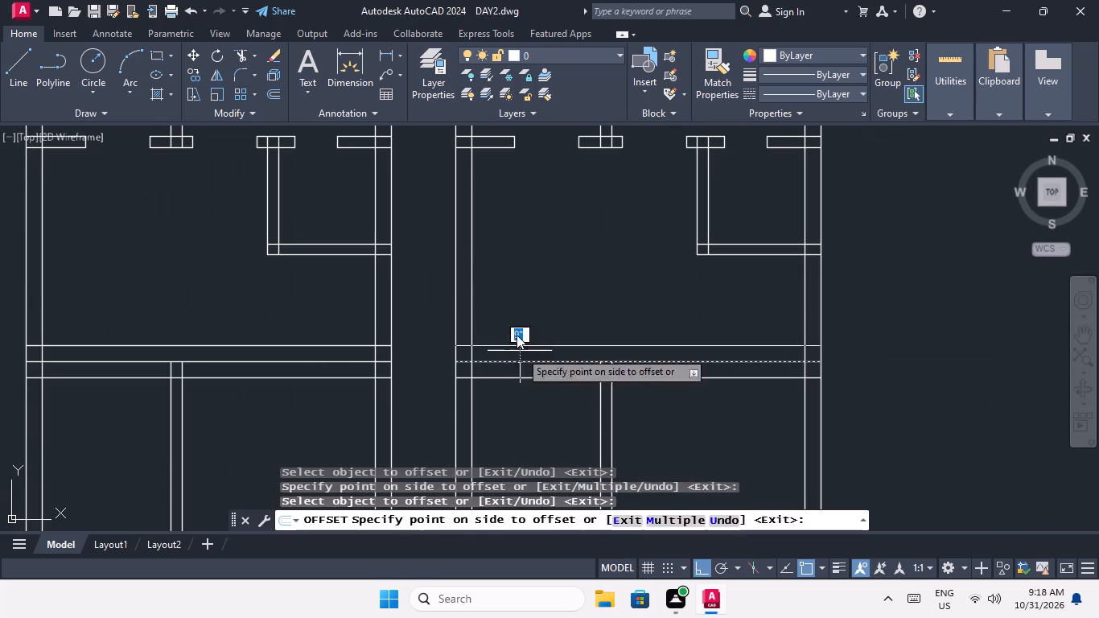
click(510, 310)
Offset the top line of the third row's lower wall 9" upward in both the left and right units.
scroll(510, 309, down, 2)
middle_drag(511, 357, 517, 227)
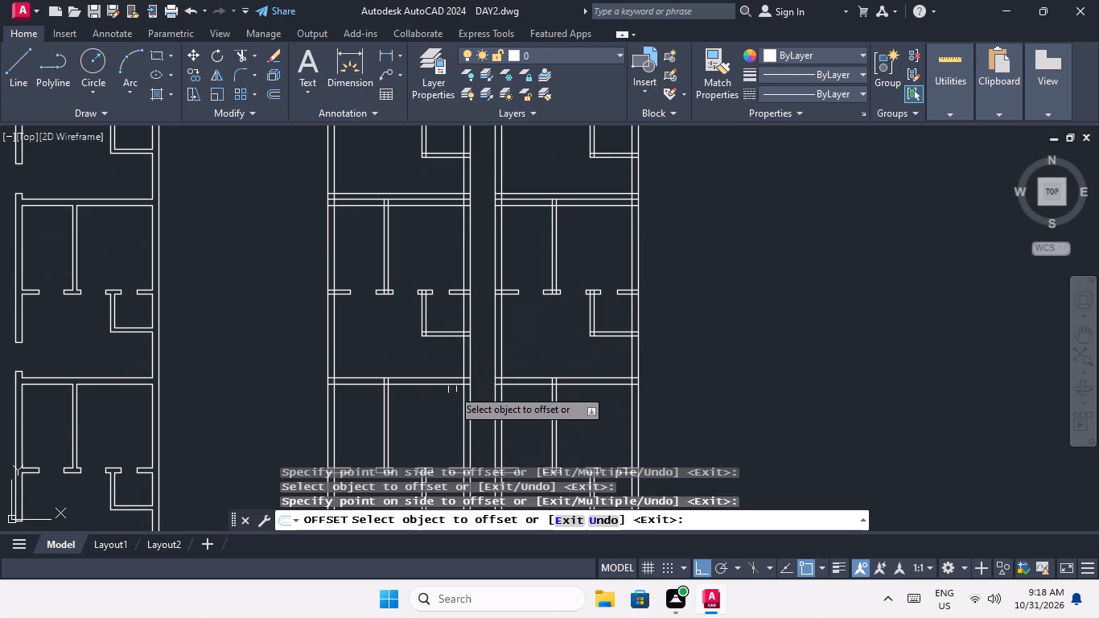
scroll(458, 373, up, 3)
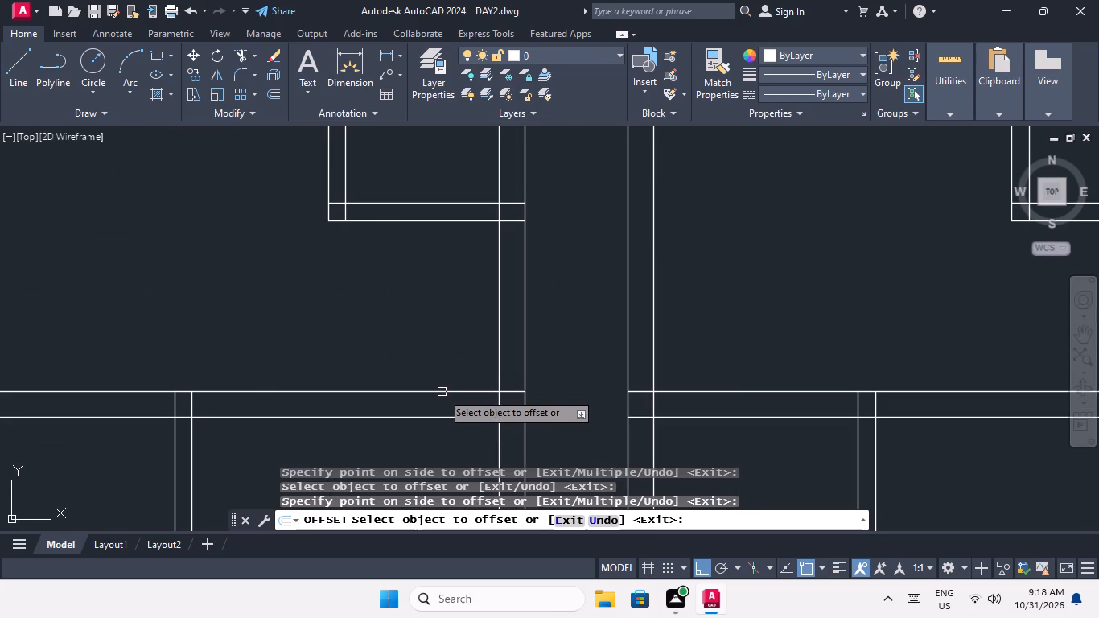
drag(442, 392, 439, 382)
click(434, 356)
scroll(434, 356, down, 3)
scroll(499, 373, up, 2)
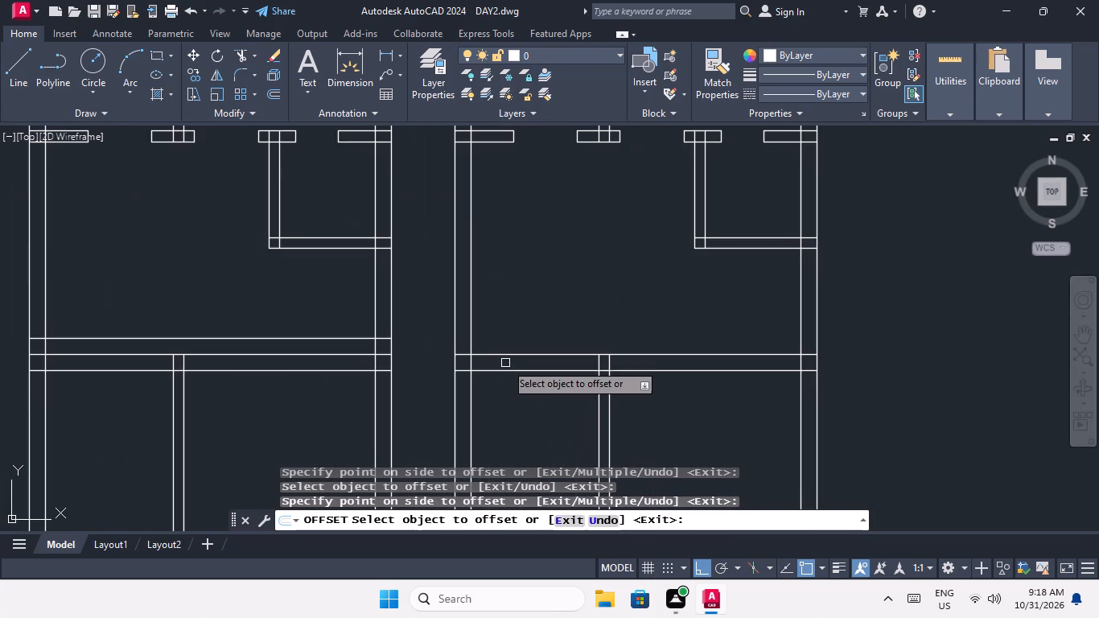
click(514, 356)
click(509, 332)
Offset the top line of the bottom row's lower wall 9" upward in both units and end the offset.
scroll(497, 311, down, 4)
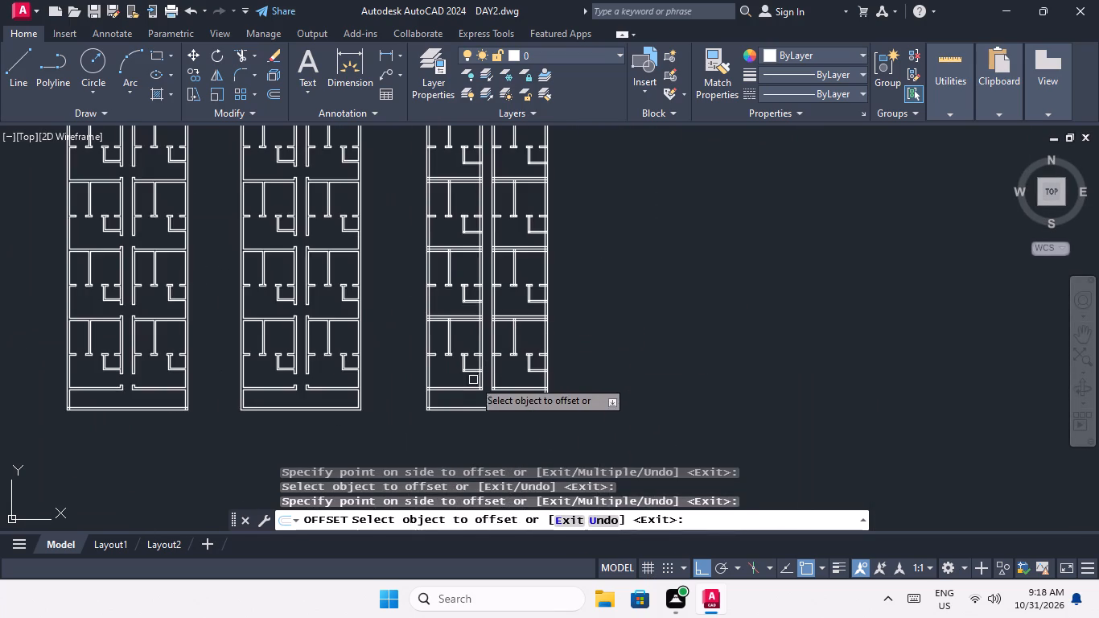
scroll(471, 384, up, 4)
drag(472, 415, 463, 377)
click(459, 336)
scroll(508, 339, down, 1)
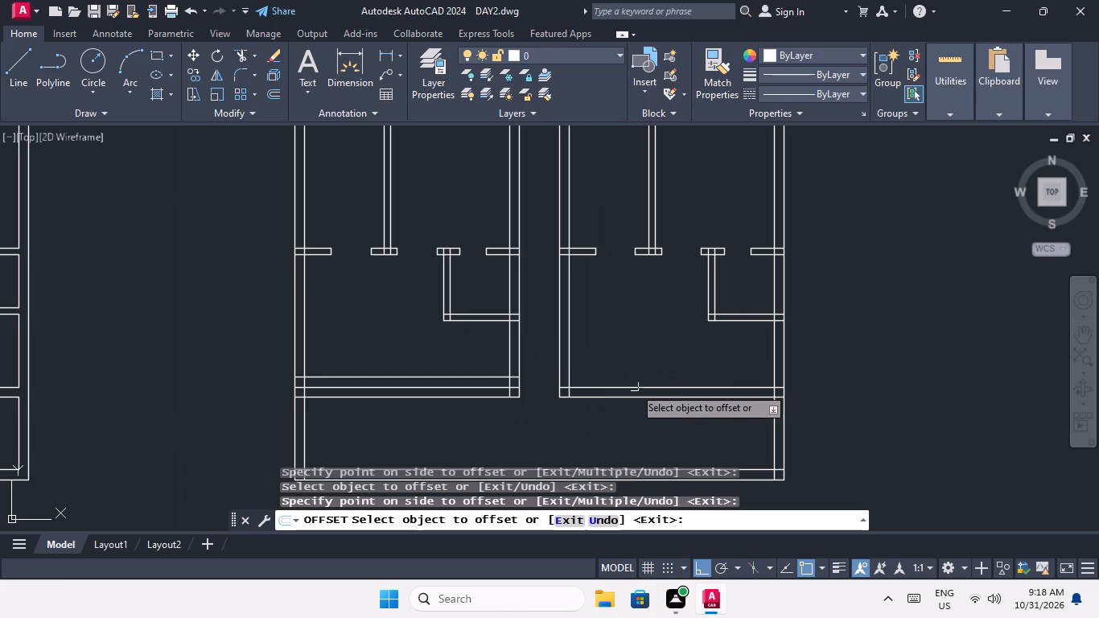
drag(595, 389, 589, 367)
click(582, 329)
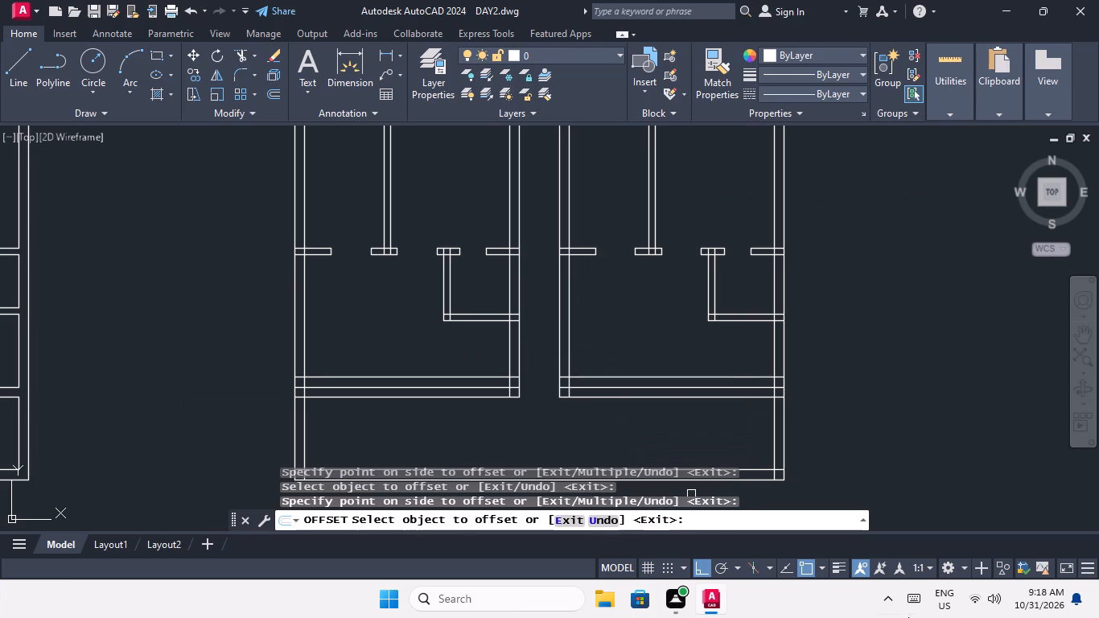
scroll(597, 326, down, 1)
middle_drag(596, 328, 534, 426)
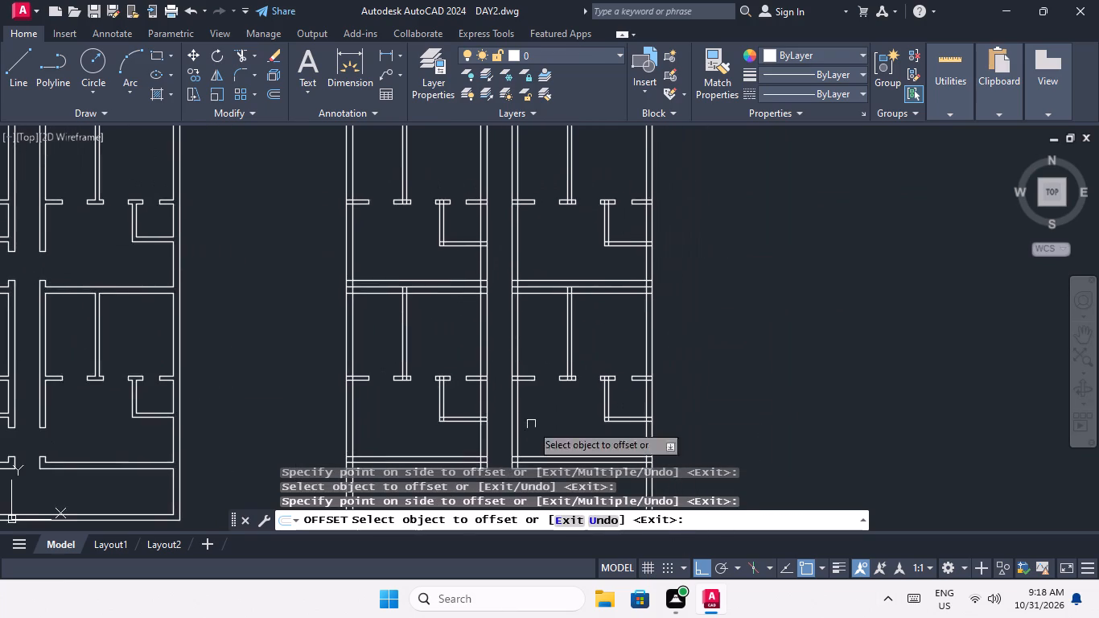
scroll(529, 345, down, 2)
middle_drag(529, 360, 527, 394)
key(Escape)
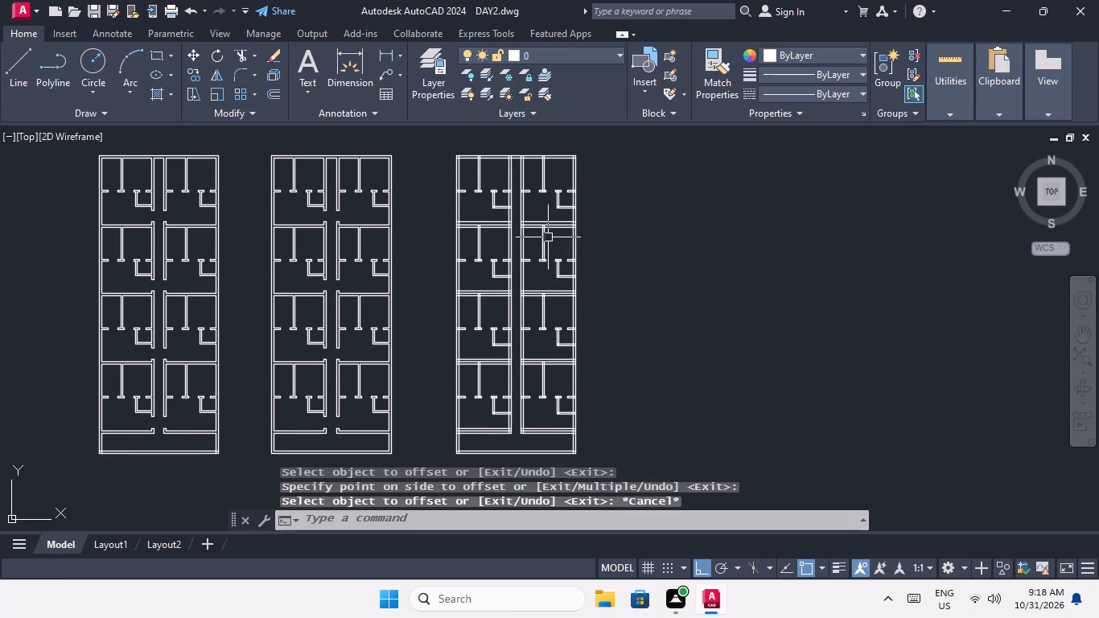
key(Escape)
key(Escape)
Offset the 9" lines above the first row's lower wall upward by 3'6" in the left and right units.
key(o)
key(Return)
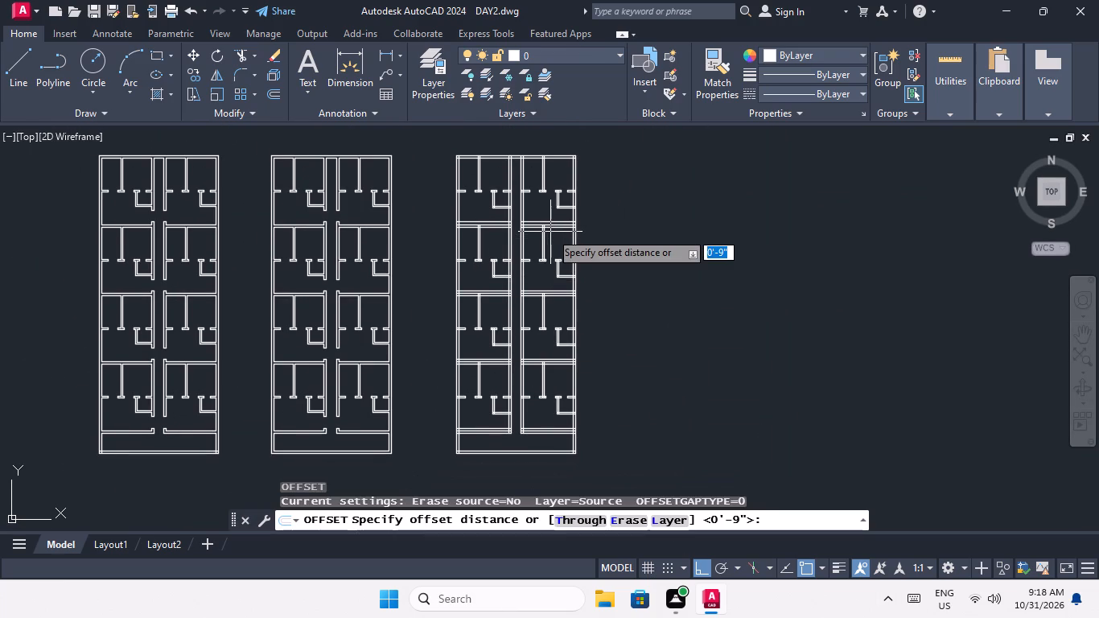
text(3')
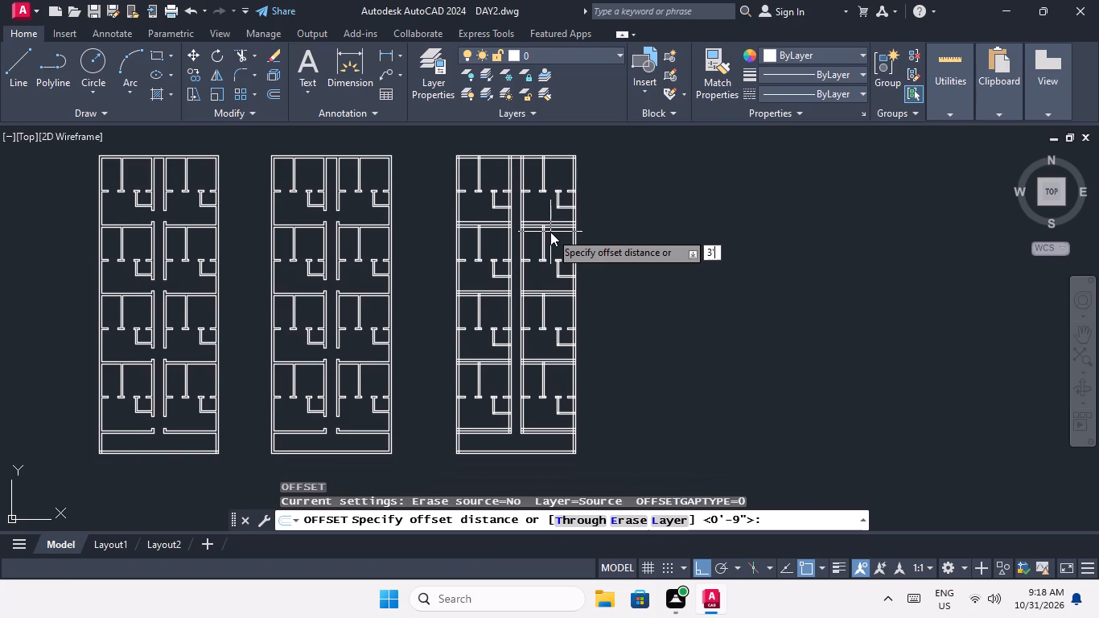
text(6")
key(Return)
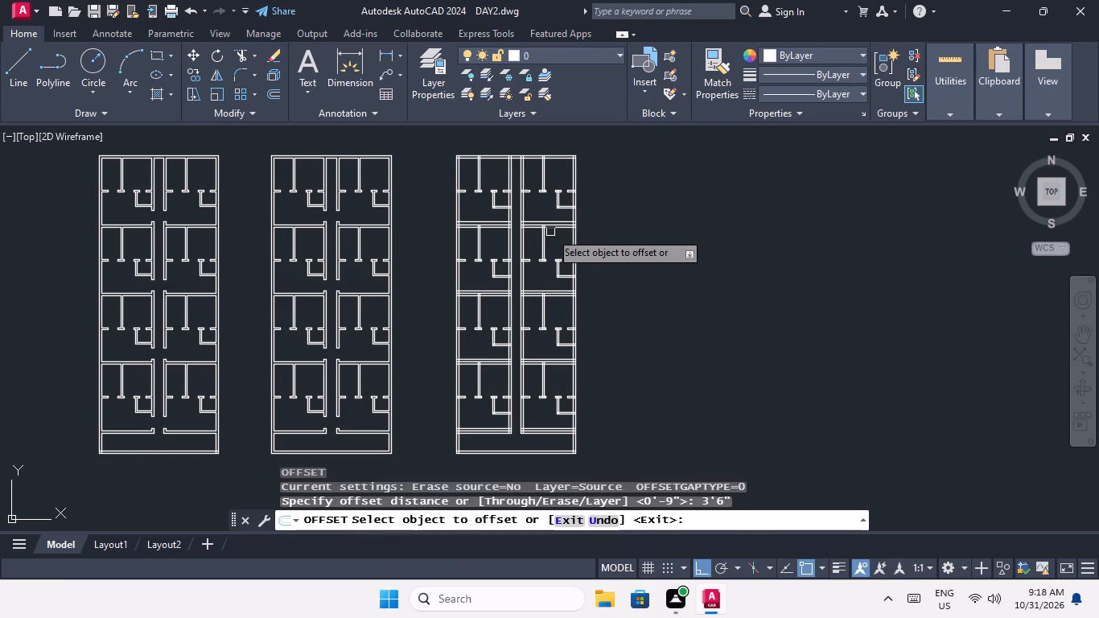
scroll(500, 216, up, 4)
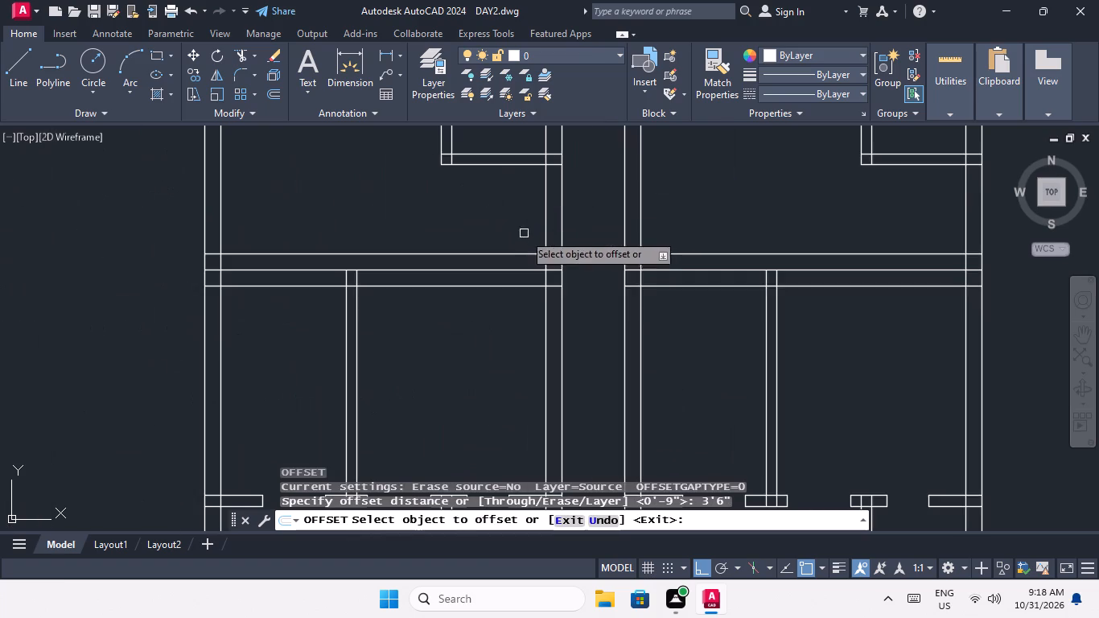
middle_drag(523, 233, 491, 311)
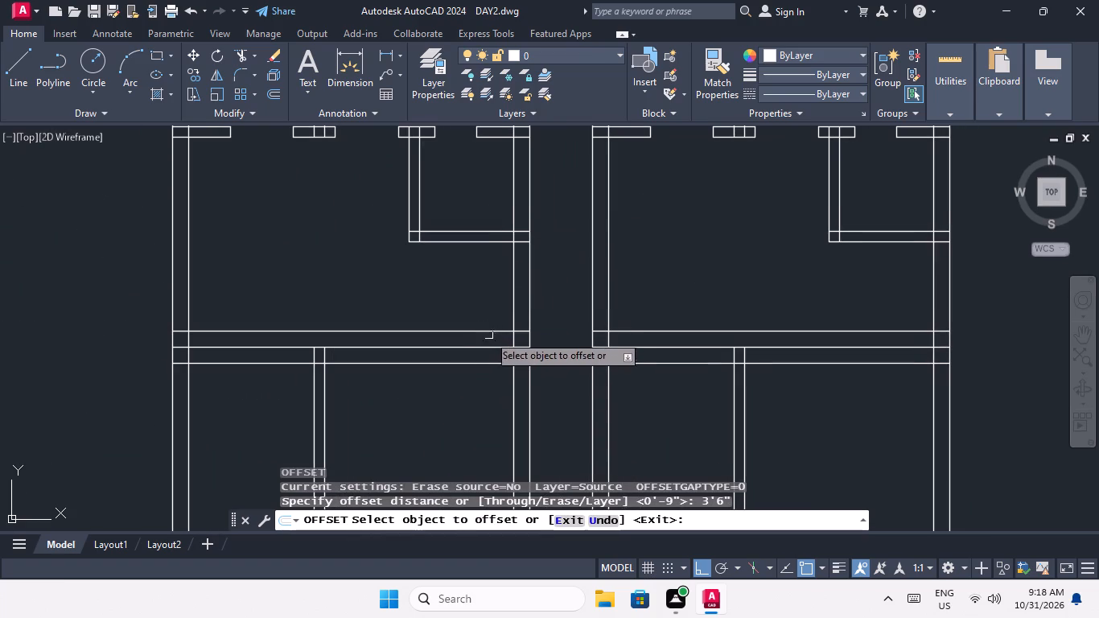
click(479, 332)
click(472, 292)
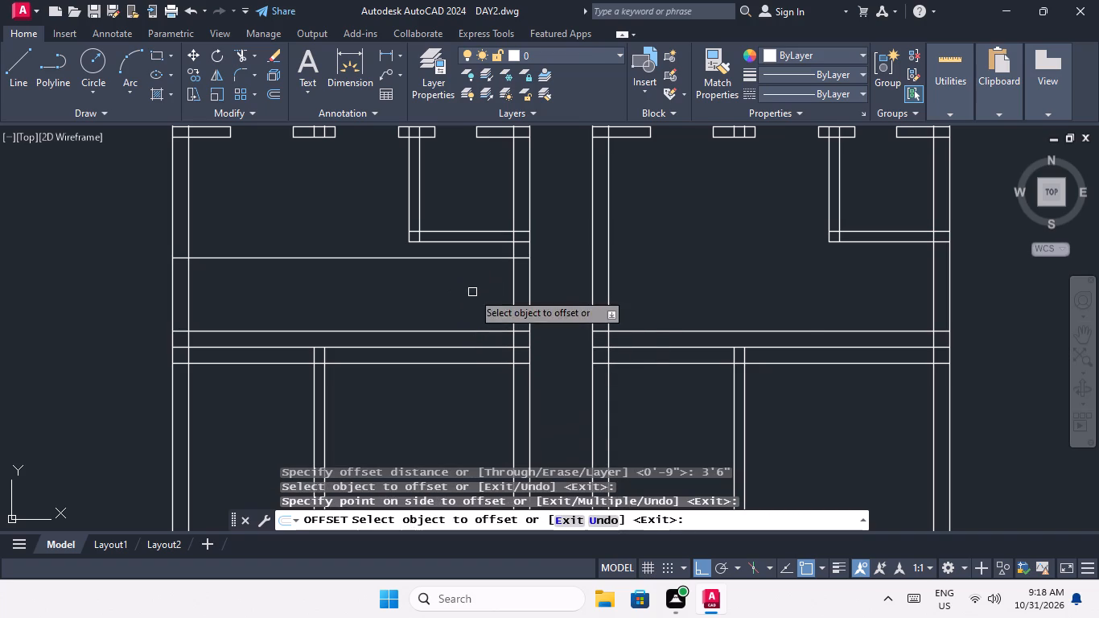
click(664, 332)
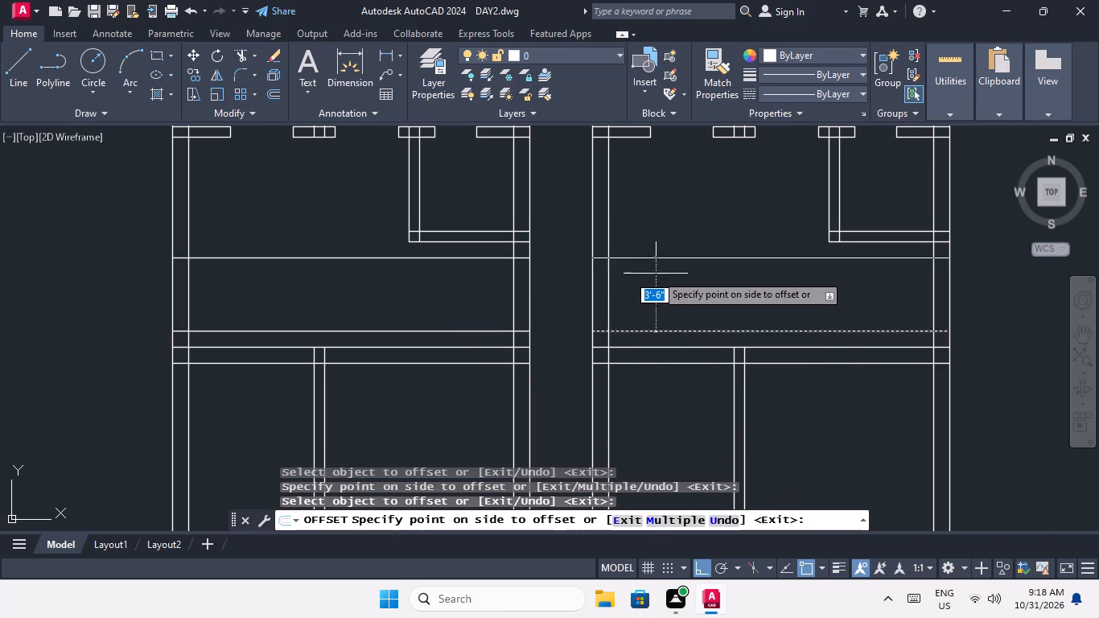
click(656, 274)
Offset the 9" lines above the second row's lower wall upward by 3'6" in the left and right units.
scroll(626, 177, down, 3)
scroll(594, 323, up, 4)
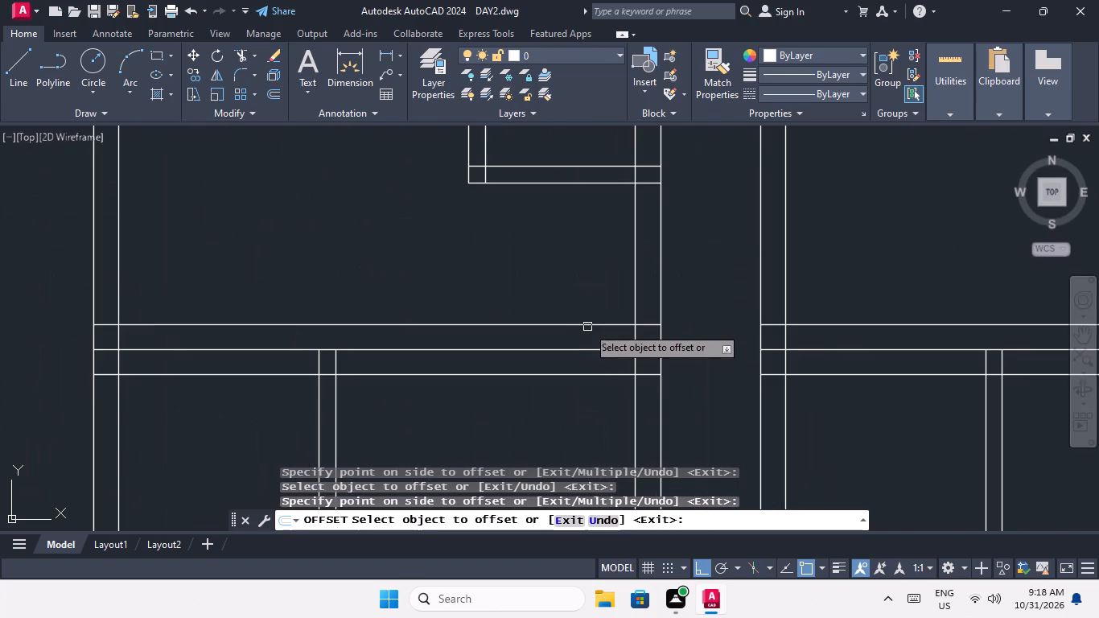
click(593, 324)
click(587, 281)
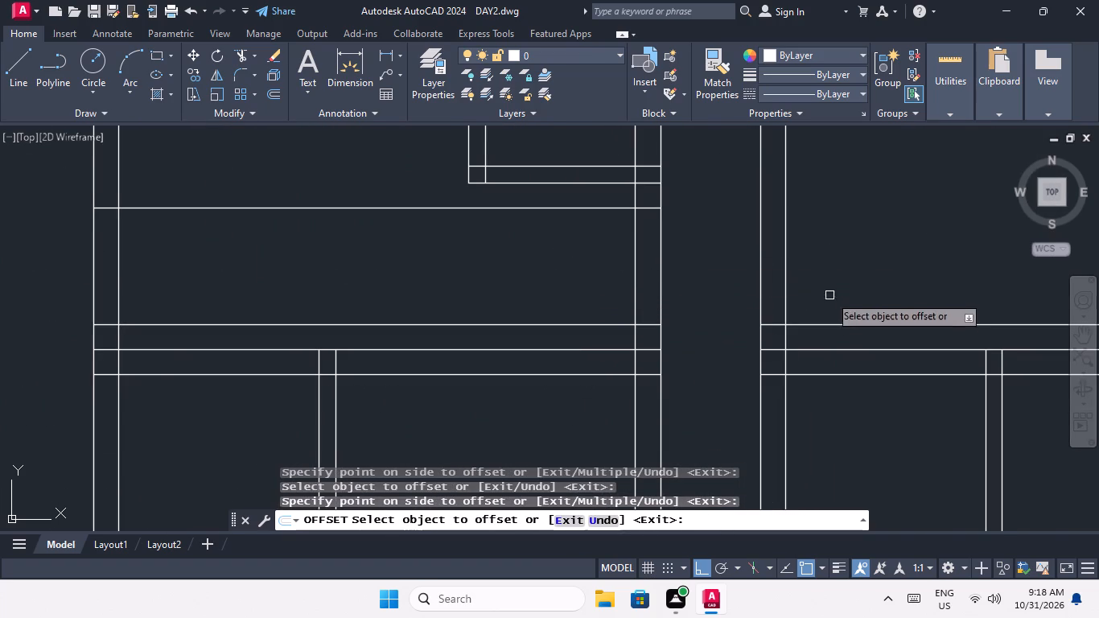
click(839, 324)
click(814, 212)
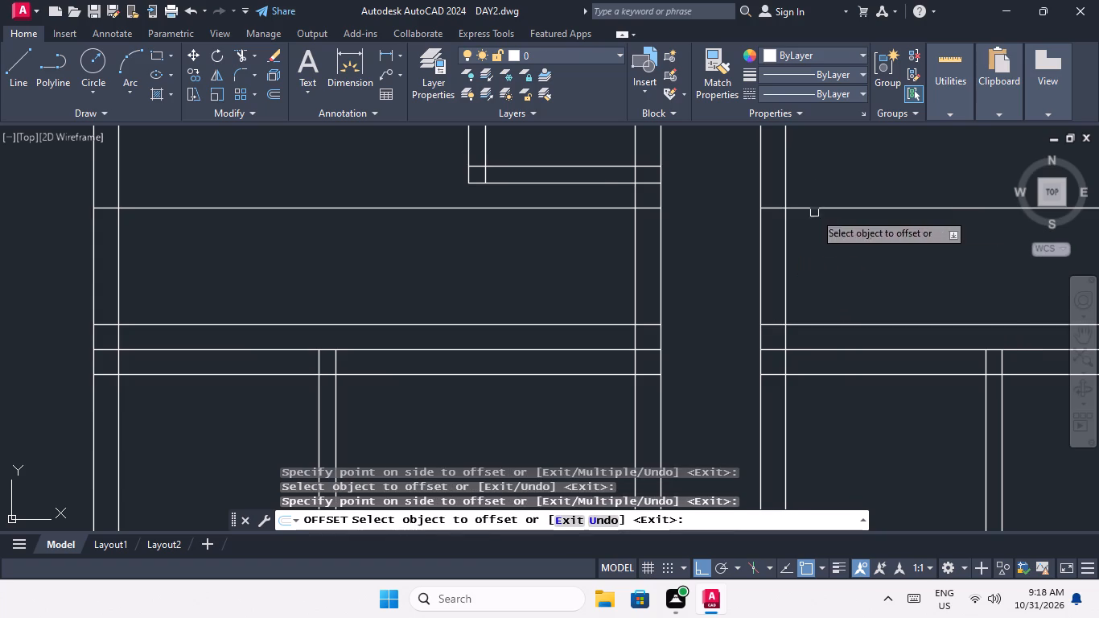
Offset the 9" lines above the third row's lower wall upward by 3'6" in the left and right units.
scroll(803, 189, down, 3)
middle_drag(786, 382, 771, 336)
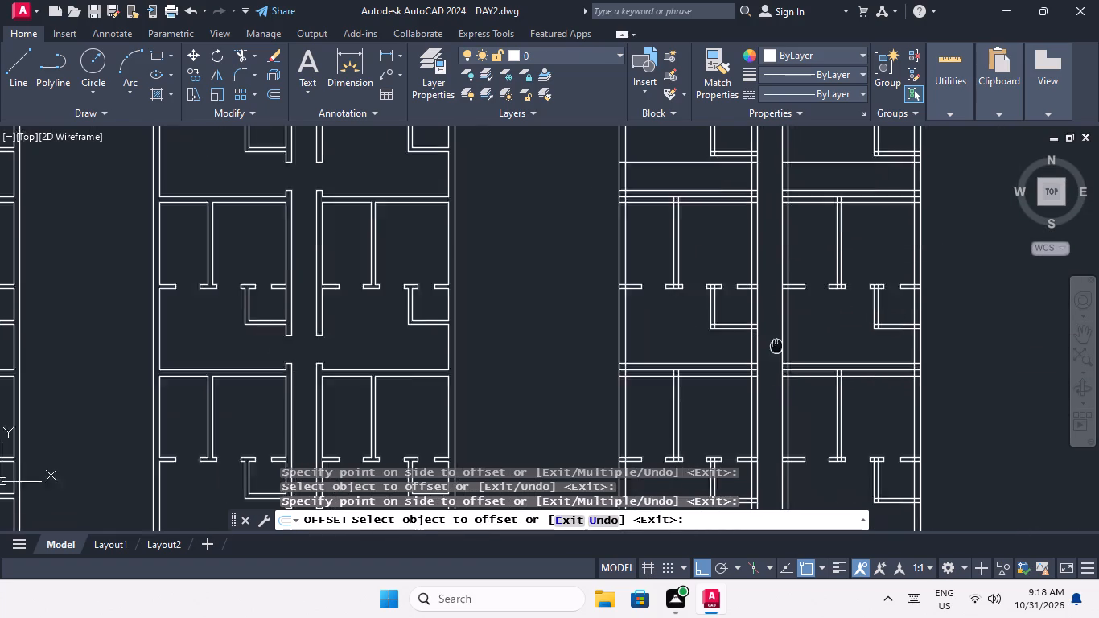
middle_drag(771, 336, 699, 241)
scroll(681, 247, up, 3)
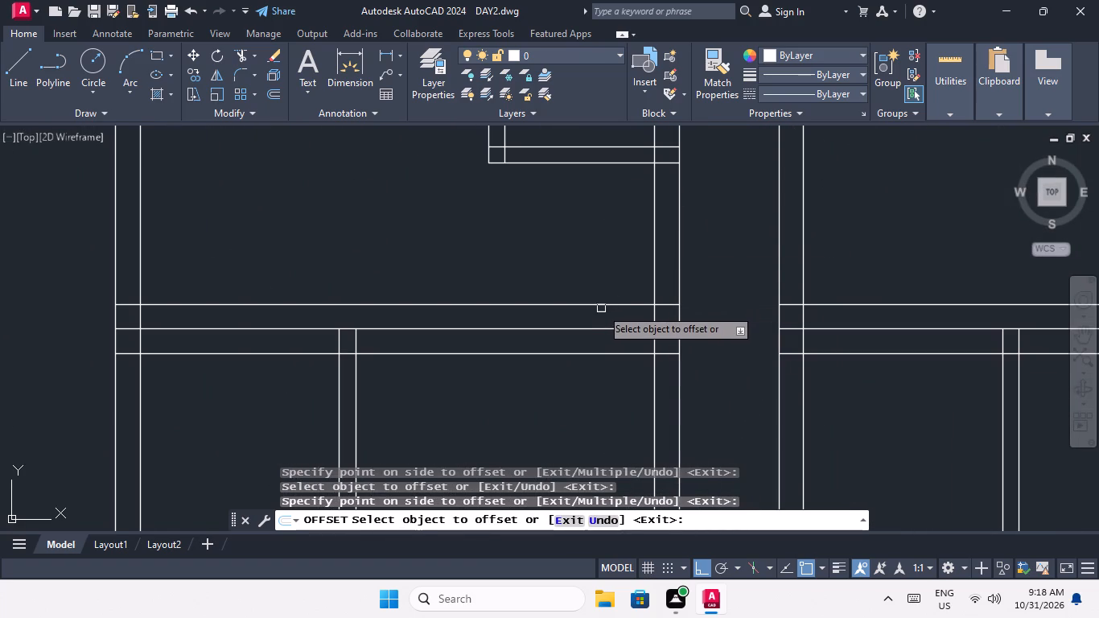
click(601, 307)
click(599, 270)
scroll(604, 243, down, 2)
scroll(733, 262, up, 2)
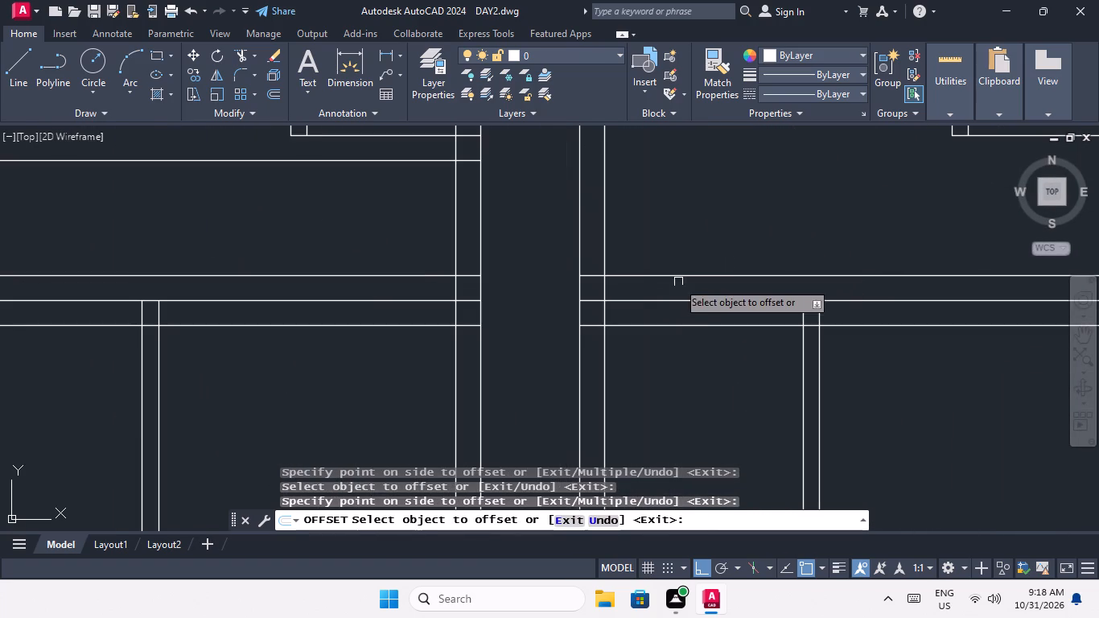
click(668, 277)
click(660, 198)
Offset the 9" lines above the bottom row's lower wall upward by 3'6" in the left and right units and end the offset.
scroll(663, 190, down, 4)
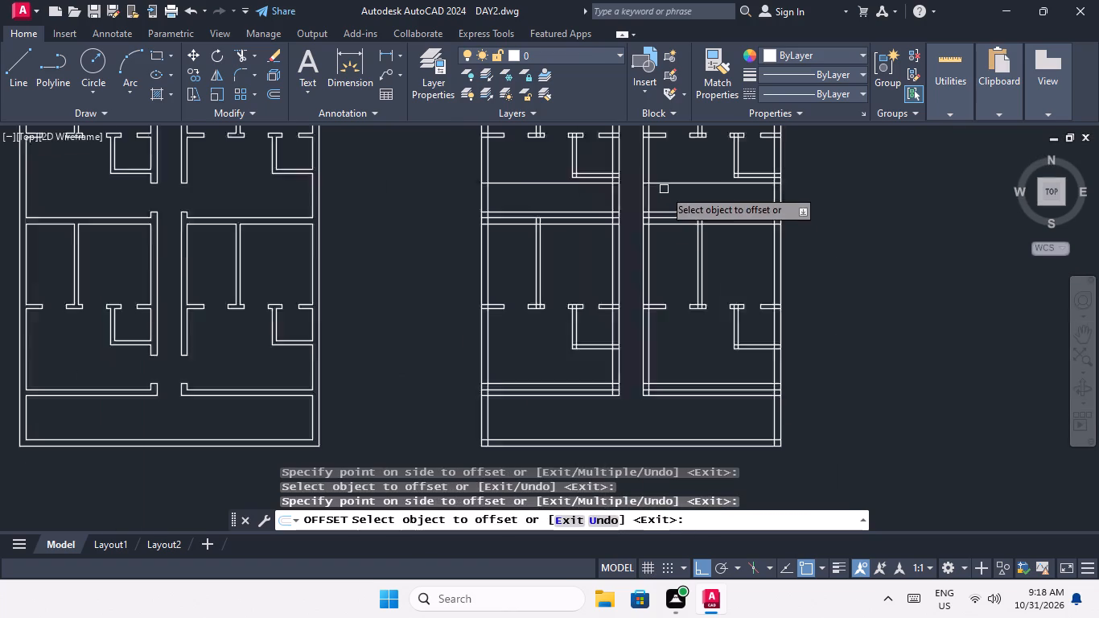
scroll(623, 319, up, 3)
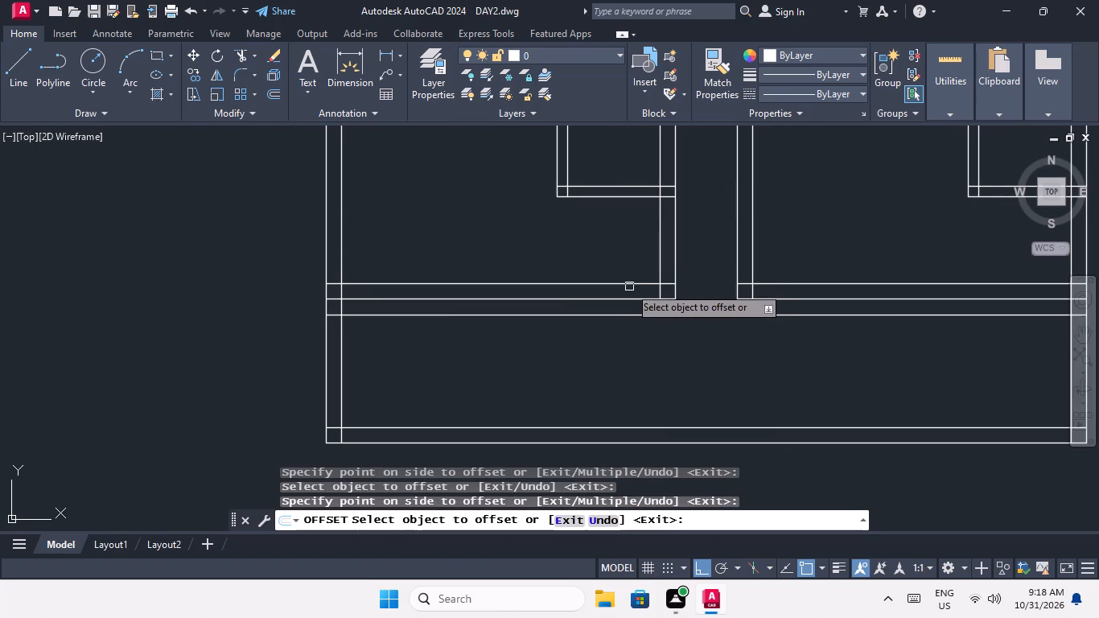
drag(629, 284, 629, 275)
click(625, 241)
scroll(629, 239, down, 1)
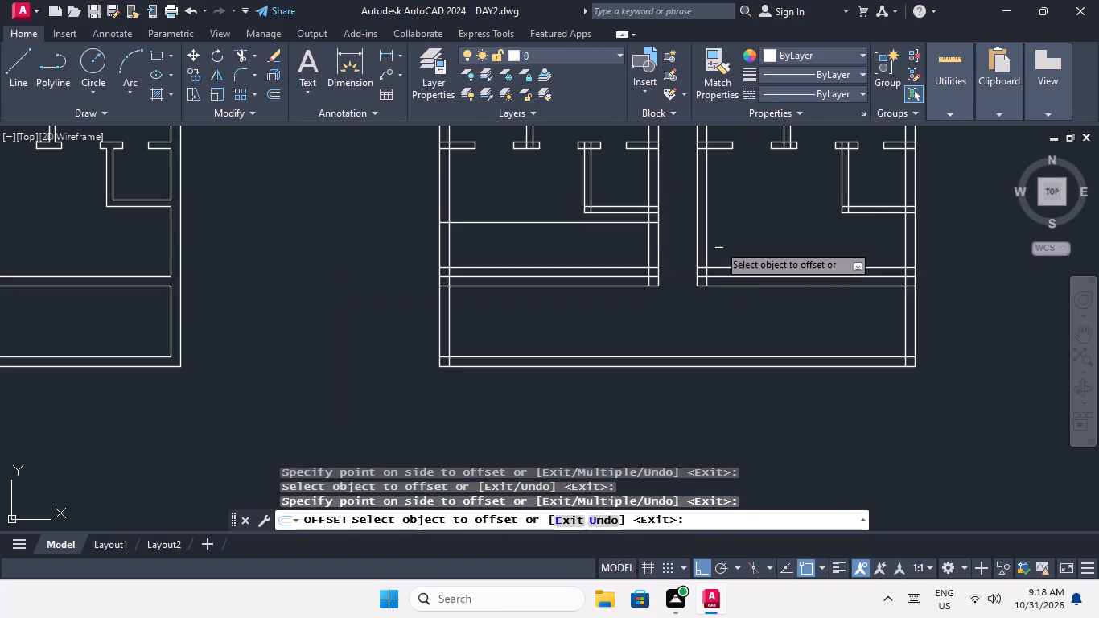
scroll(736, 260, up, 2)
click(738, 280)
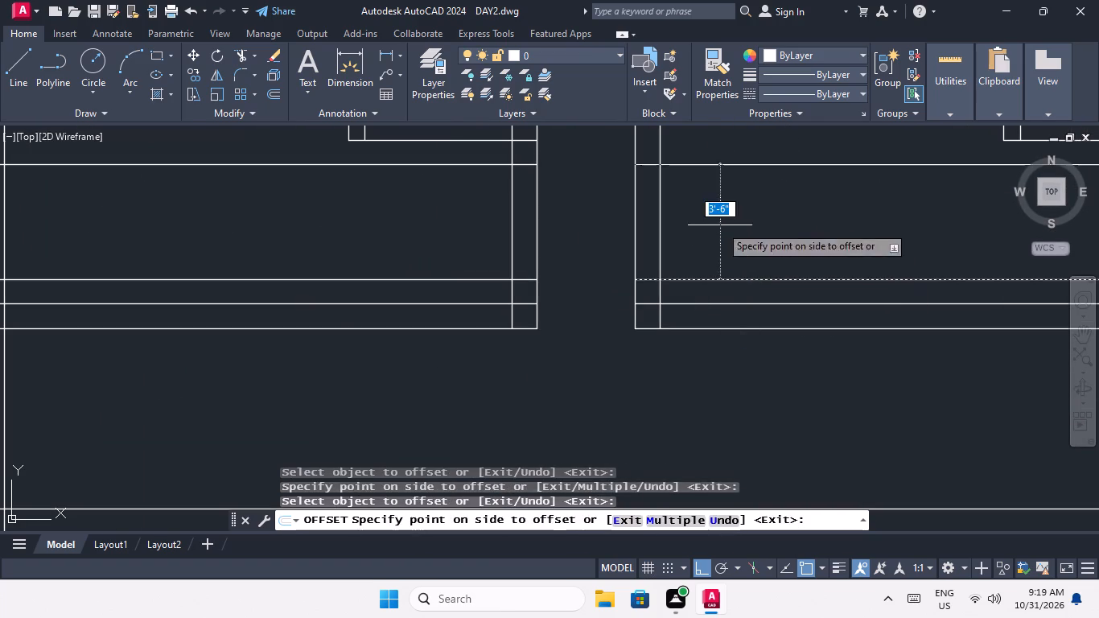
click(716, 213)
scroll(720, 205, down, 2)
middle_drag(714, 208, 646, 286)
key(Escape)
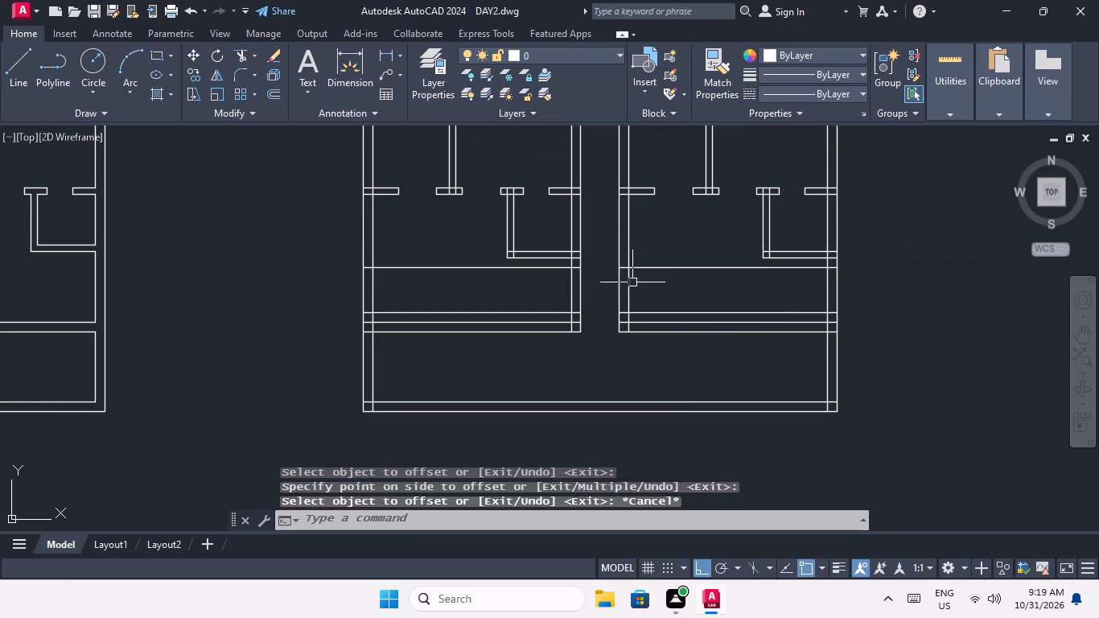
key(Escape)
key(Escape)
key(Escape)
Trim the guide lines and corridor wall lines to open the 3'6" entrance of the bottom row's left unit.
text(TR)
key(space)
key(space)
scroll(554, 280, up, 3)
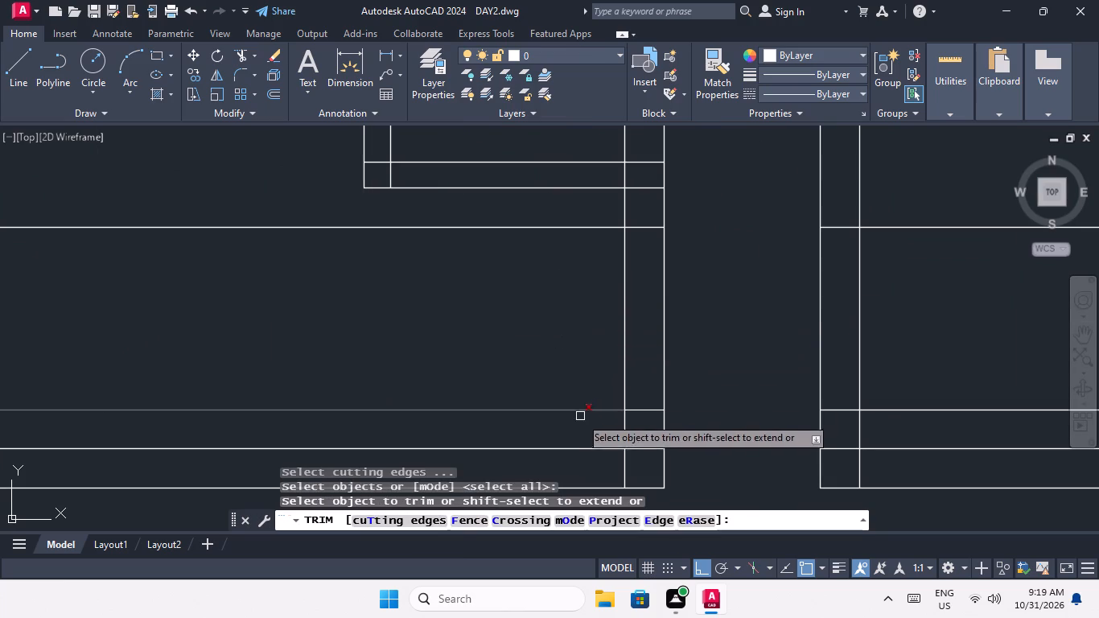
middle_drag(574, 398, 534, 401)
click(546, 427)
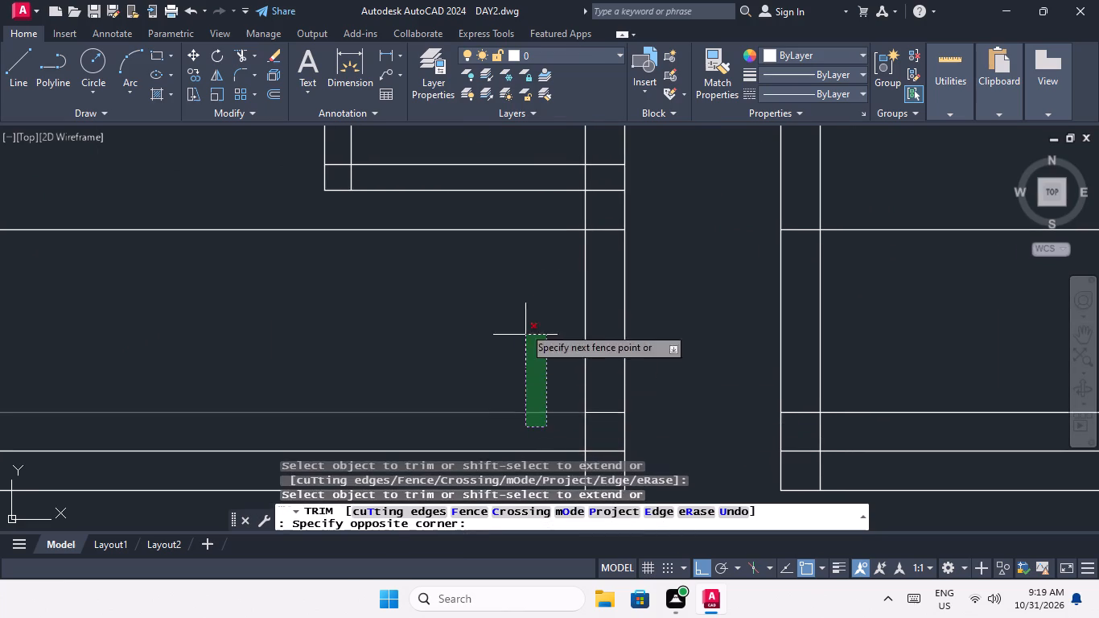
click(497, 213)
drag(644, 270, 579, 313)
click(511, 329)
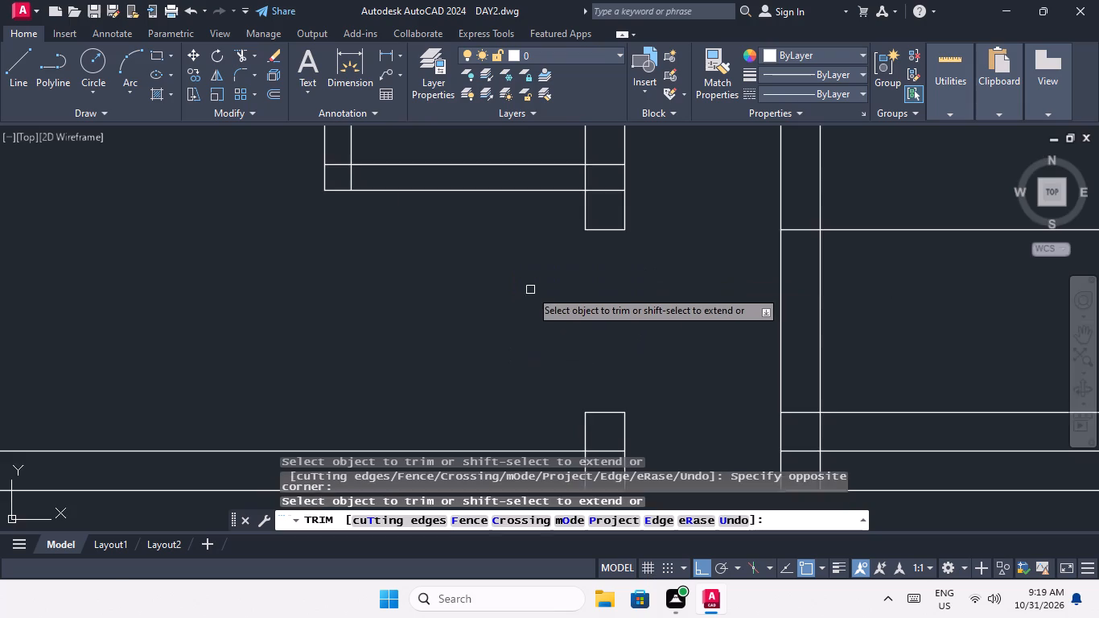
Trim the guide lines and corridor wall lines to open the 3'6" entrance of the bottom row's right unit.
scroll(530, 290, down, 3)
scroll(637, 301, up, 3)
middle_drag(631, 303, 745, 323)
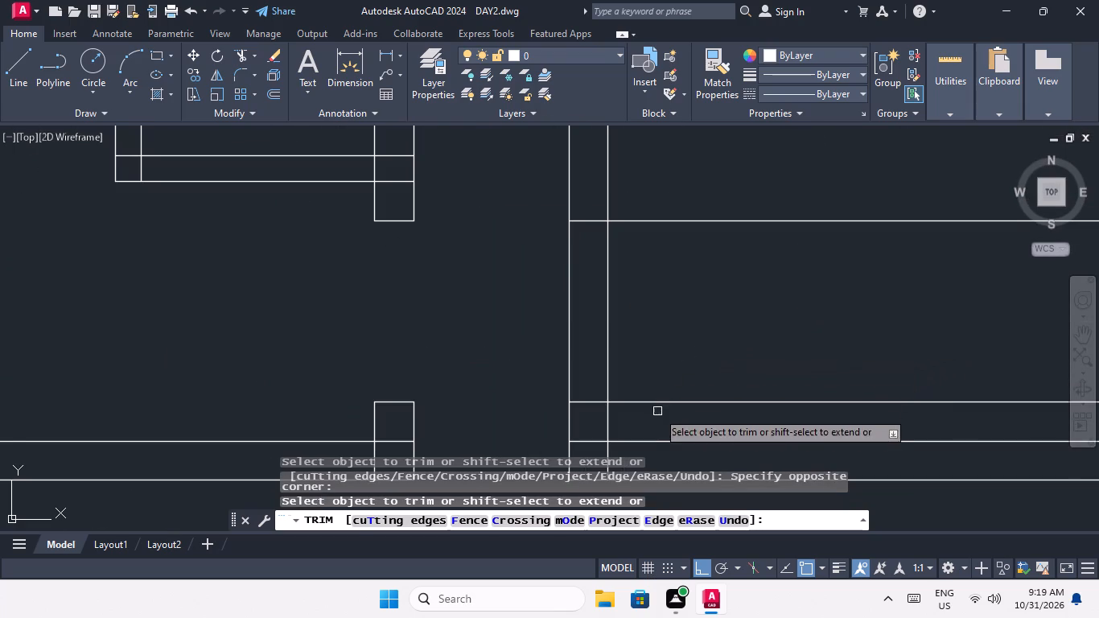
drag(659, 411, 650, 323)
drag(640, 169, 640, 185)
drag(644, 255, 610, 291)
click(543, 321)
Trim the guide lines and corridor wall lines to open the 3'6" entrance of the third row's right unit.
scroll(561, 290, down, 3)
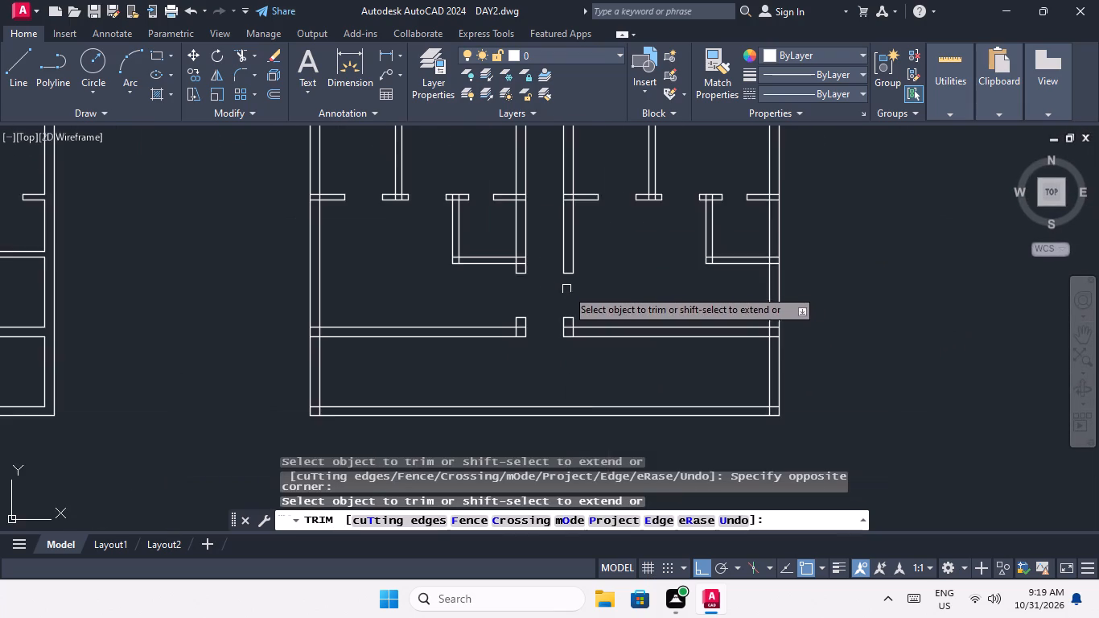
middle_drag(593, 299, 610, 373)
middle_drag(645, 299, 637, 424)
scroll(594, 222, up, 2)
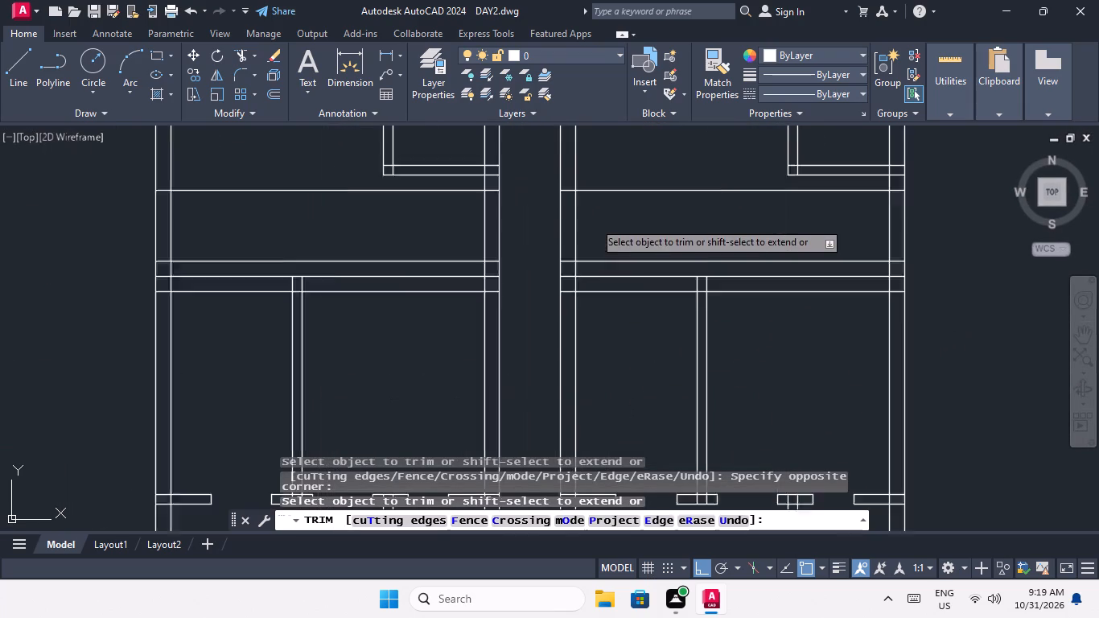
scroll(594, 221, up, 1)
middle_drag(609, 278, 623, 343)
middle_drag(614, 375, 678, 392)
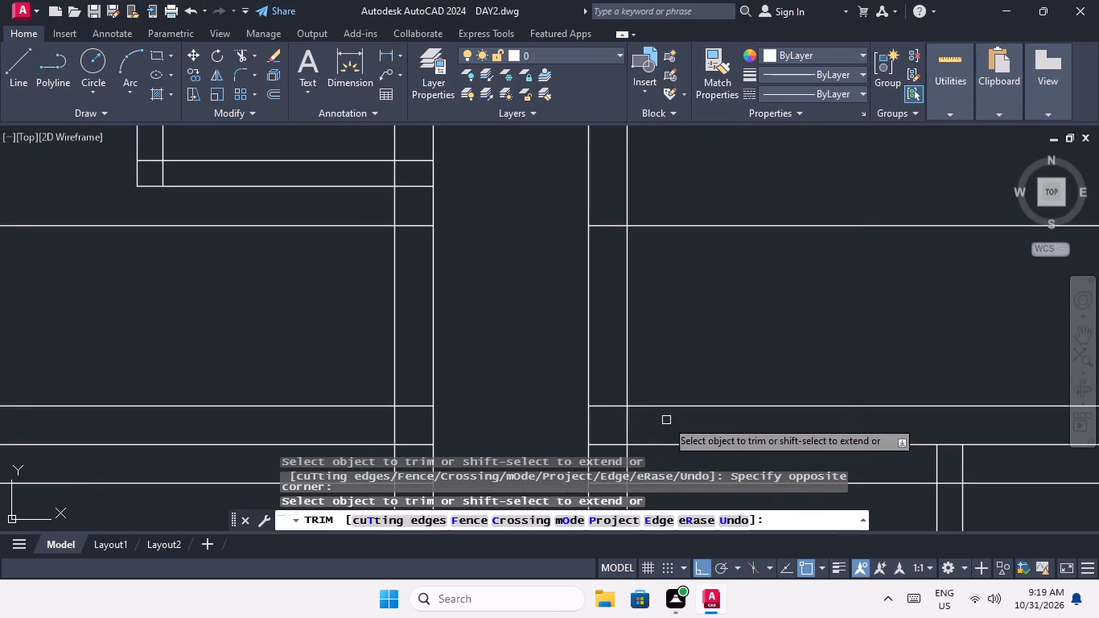
drag(673, 416, 670, 339)
click(652, 172)
drag(665, 280, 547, 337)
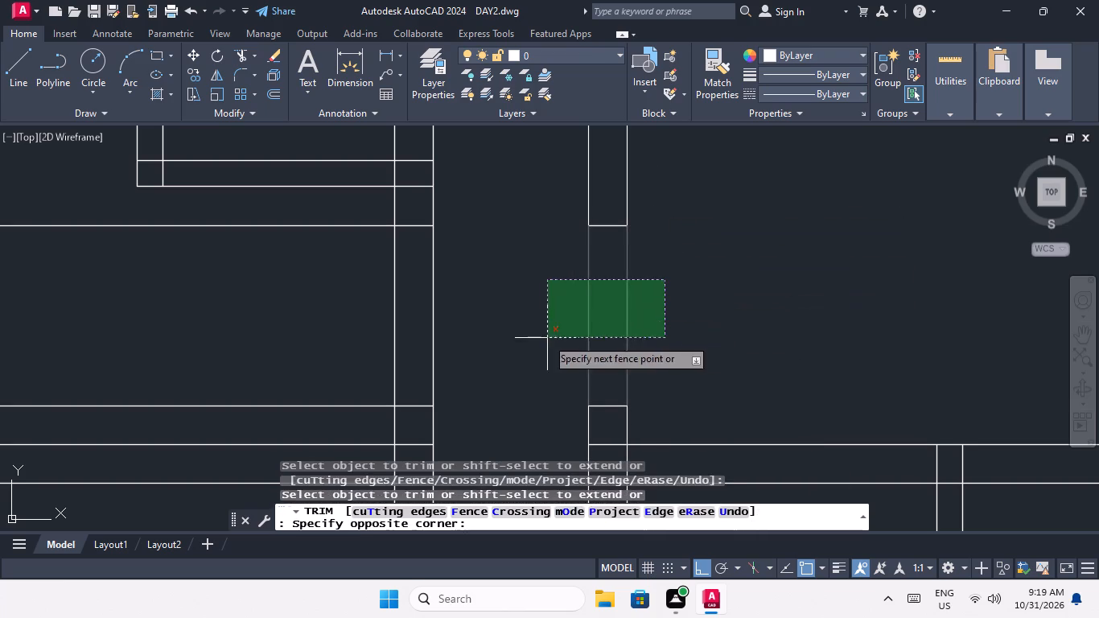
click(546, 338)
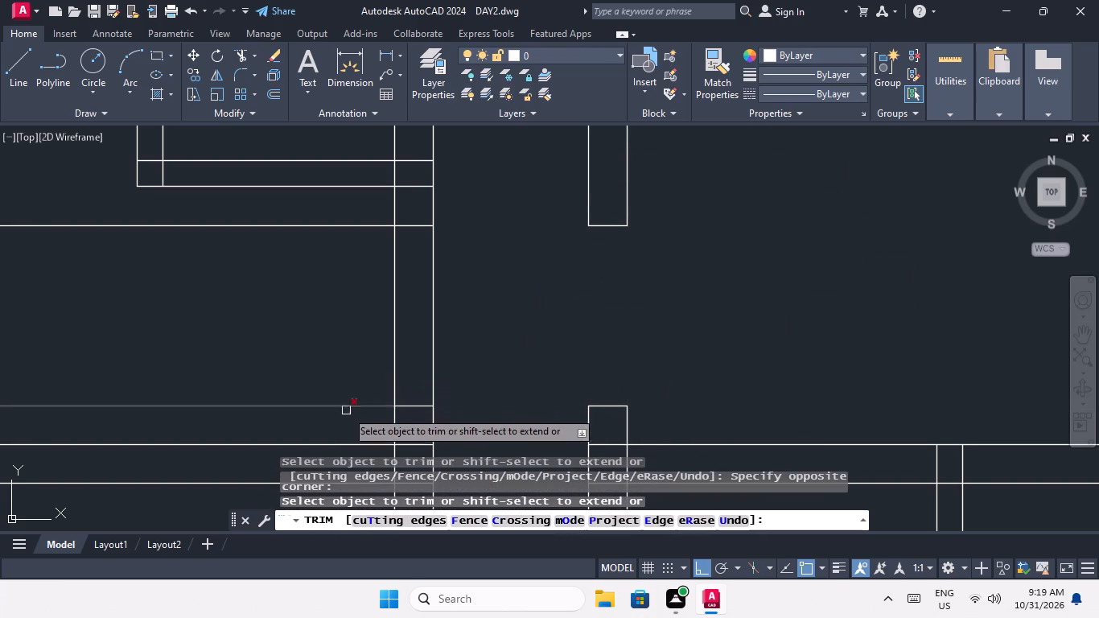
Trim the guide lines and corridor wall lines to open the 3'6" entrance of the third row's left unit.
drag(350, 420, 341, 374)
click(293, 209)
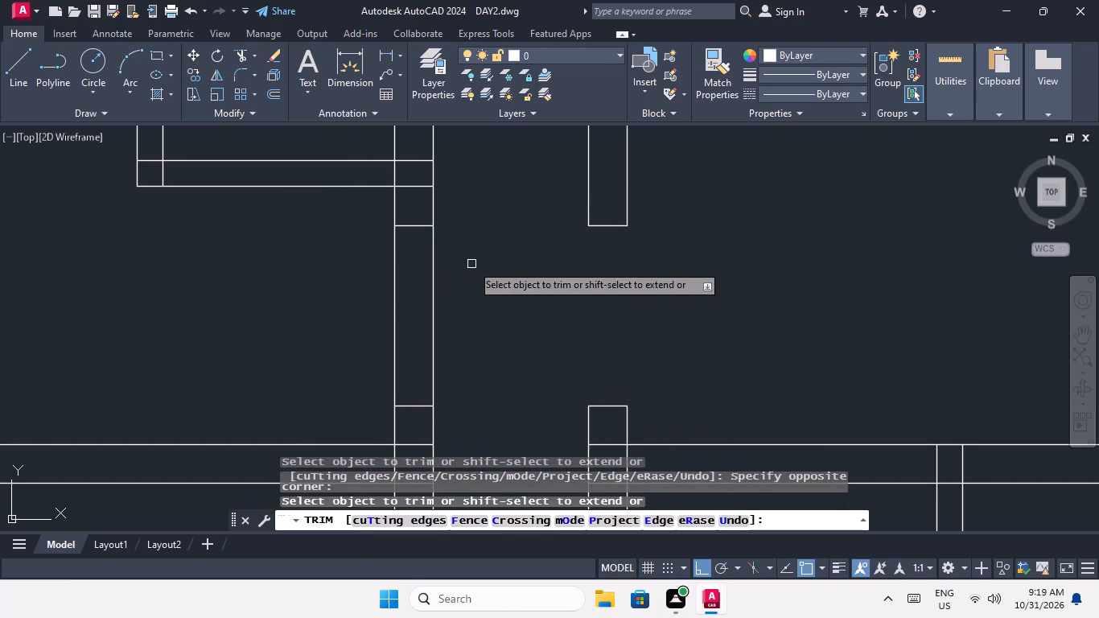
drag(471, 264, 334, 349)
click(313, 350)
Trim the guide lines and corridor wall lines to open the 3'6" entrance of the second row's right unit.
scroll(307, 279, down, 2)
middle_drag(389, 286, 390, 377)
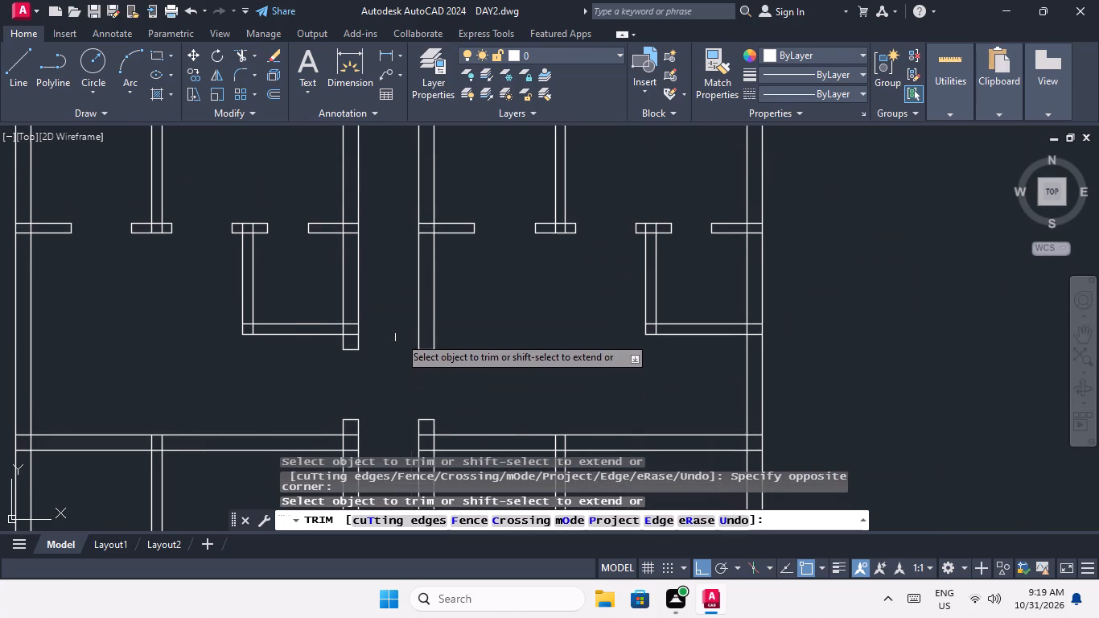
scroll(399, 336, down, 1)
middle_drag(455, 284, 471, 389)
scroll(445, 185, up, 3)
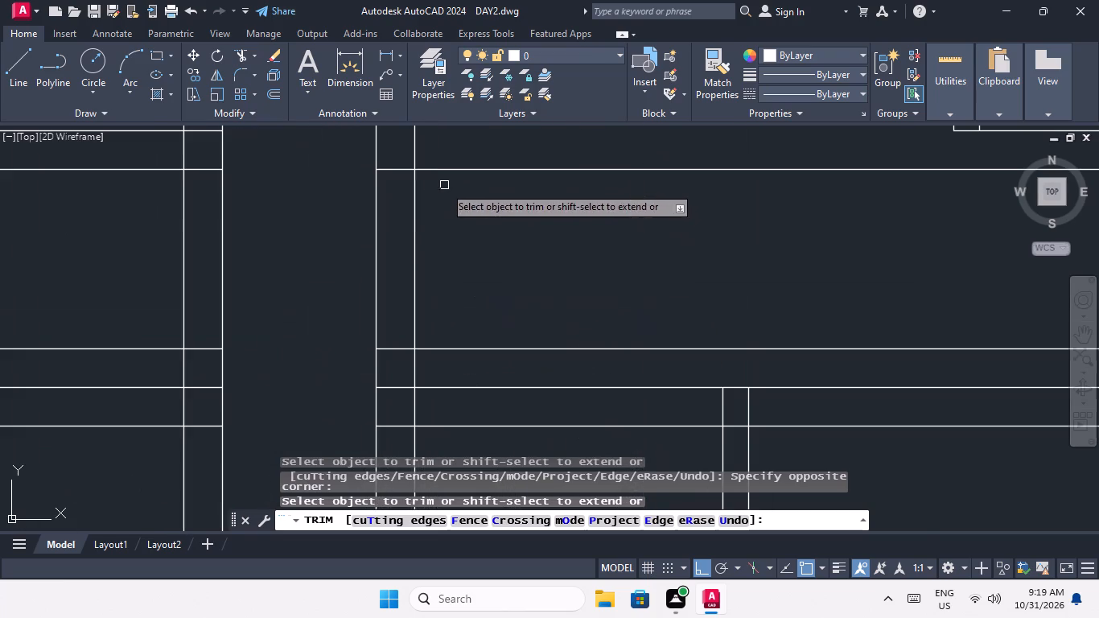
middle_drag(472, 253, 563, 276)
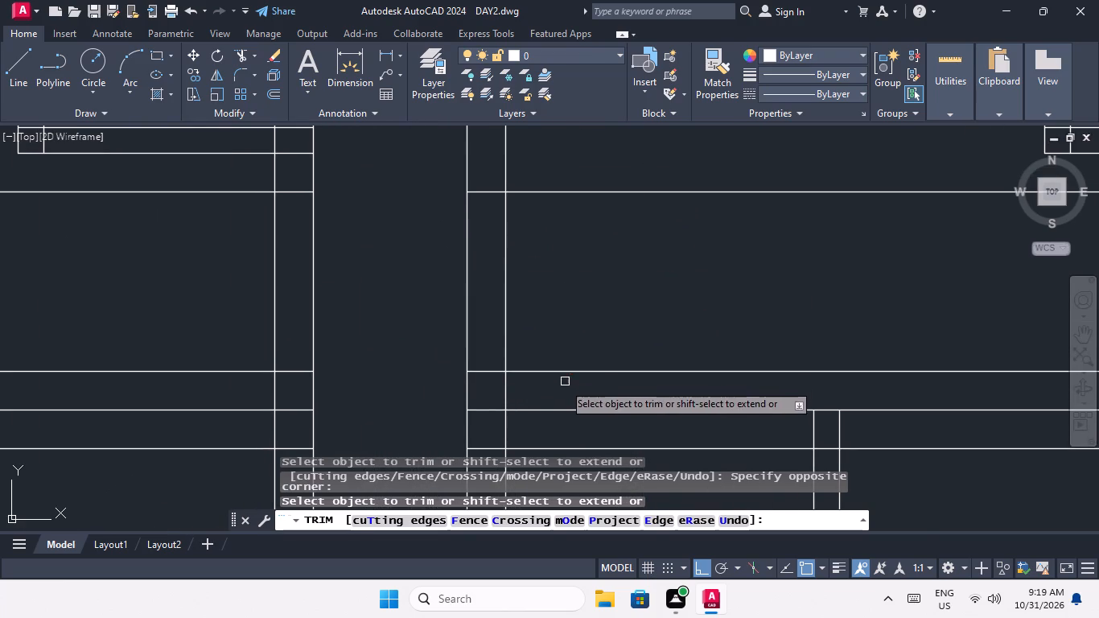
drag(541, 387, 553, 343)
drag(546, 175, 546, 184)
drag(542, 212, 452, 288)
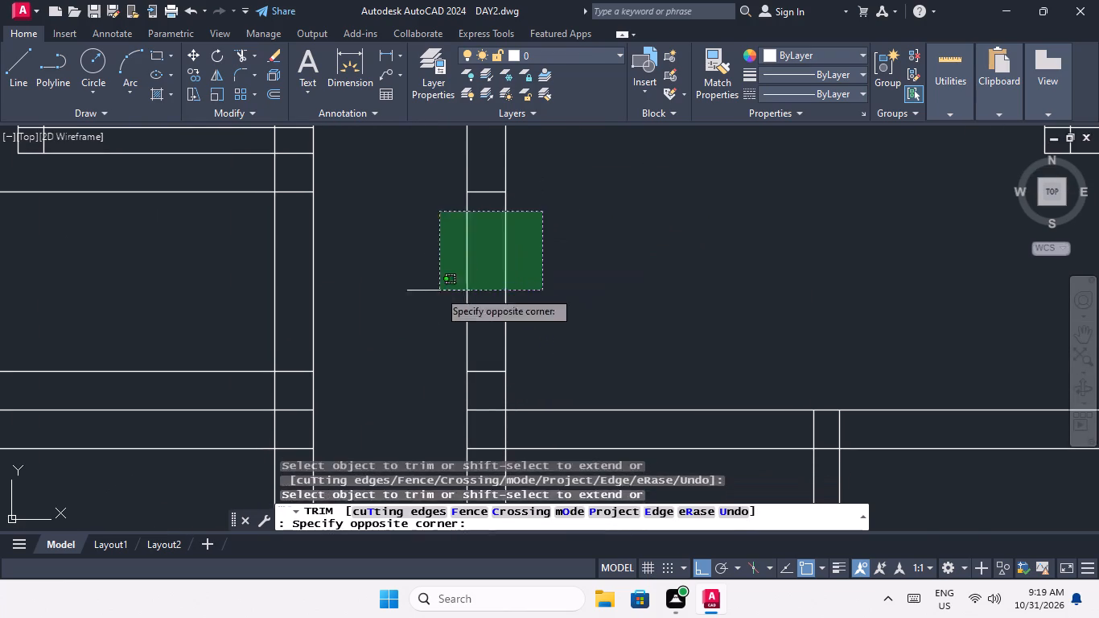
click(437, 290)
Trim the guide lines and corridor wall lines to open the 3'6" entrance of the second row's left unit.
scroll(435, 274, down, 1)
drag(298, 345, 295, 334)
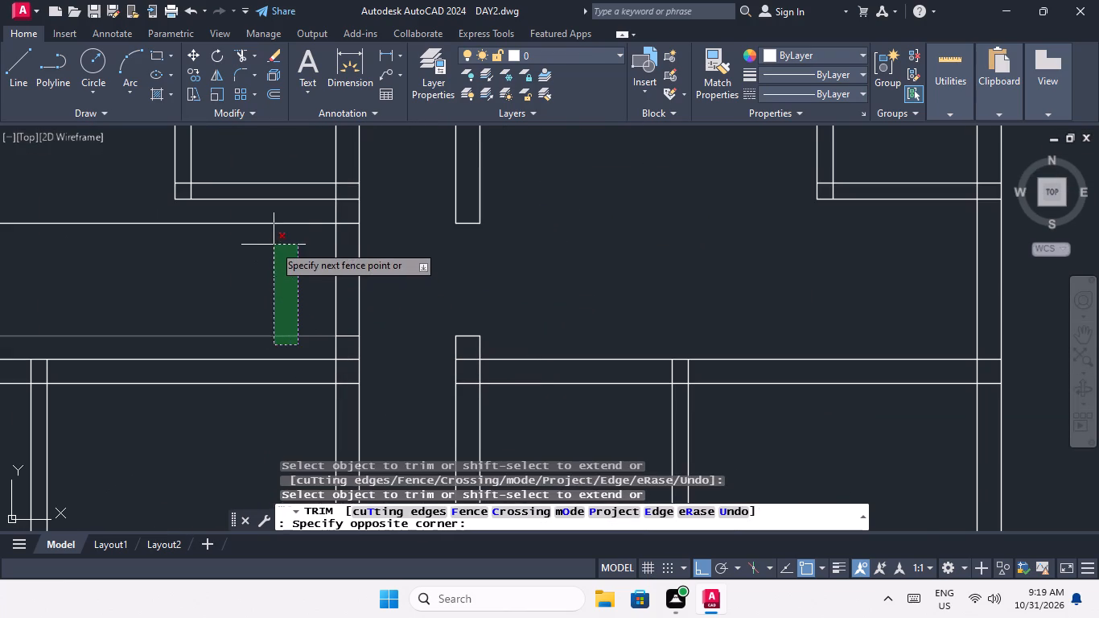
click(274, 218)
drag(370, 265, 360, 268)
click(311, 274)
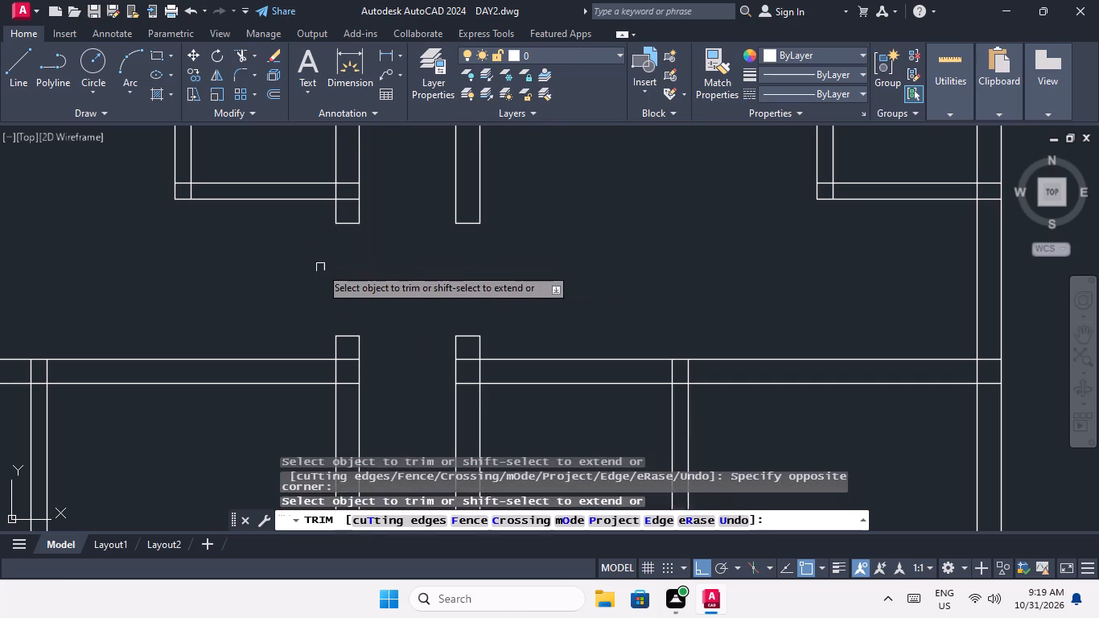
Trim the guide lines and corridor wall lines to open the 3'6" entrance of the first row's right unit.
scroll(324, 258, down, 3)
middle_drag(393, 260, 405, 347)
scroll(376, 151, up, 3)
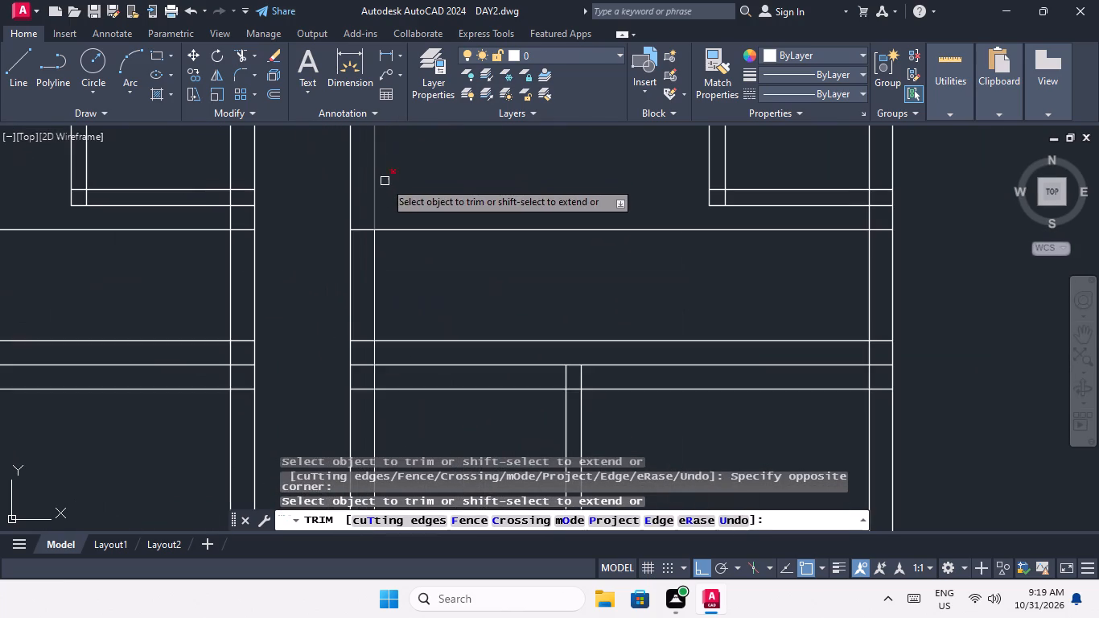
middle_drag(400, 205, 430, 256)
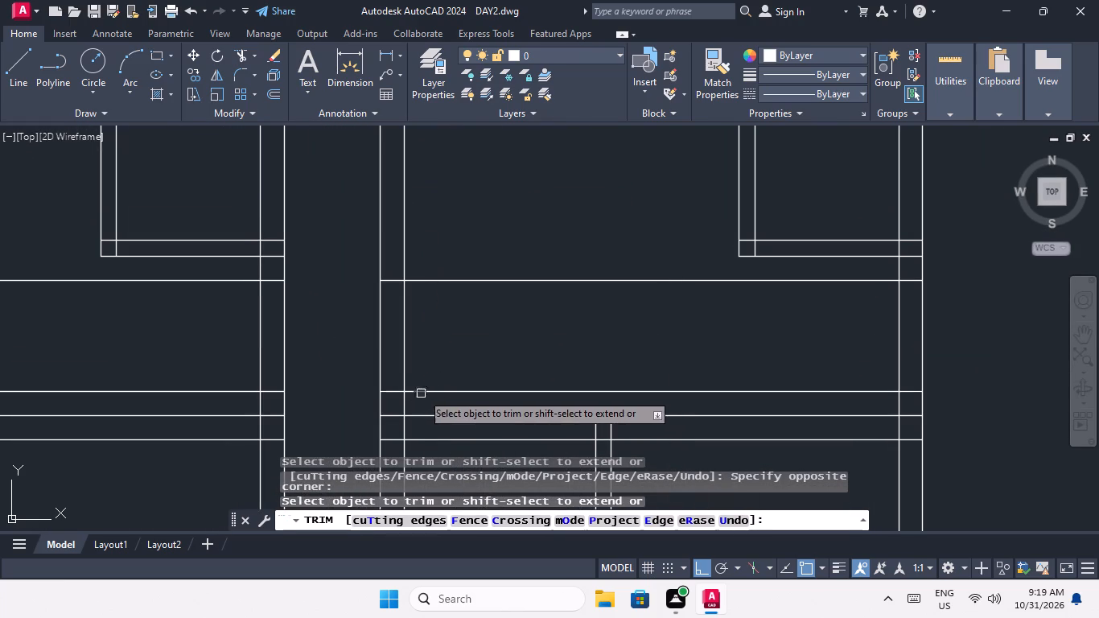
middle_drag(428, 384, 609, 373)
scroll(575, 313, up, 1)
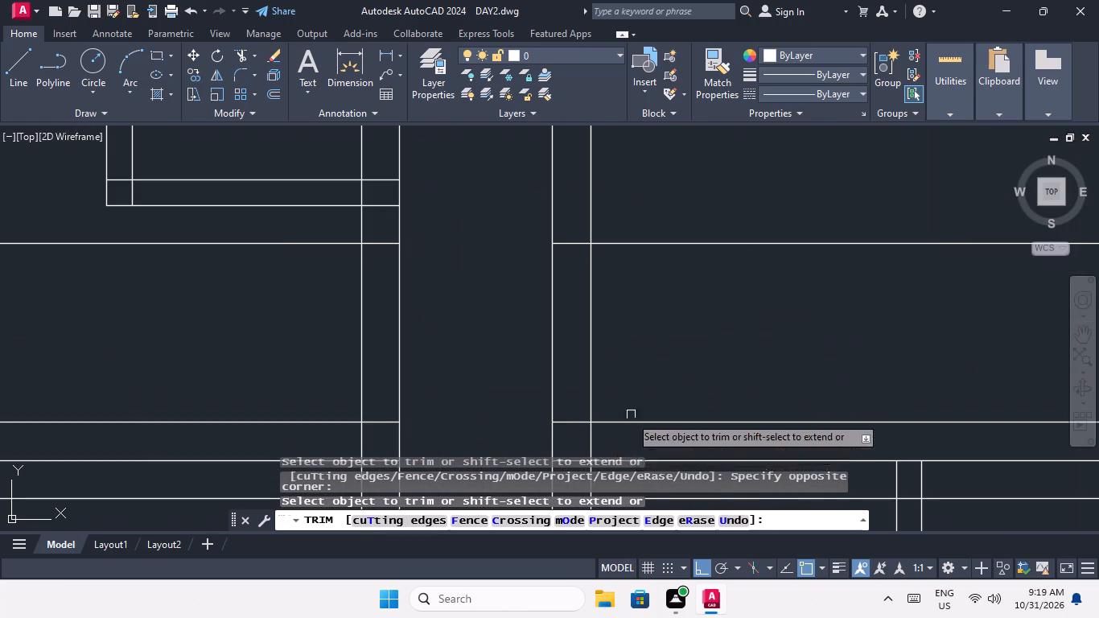
drag(636, 437, 640, 416)
click(619, 237)
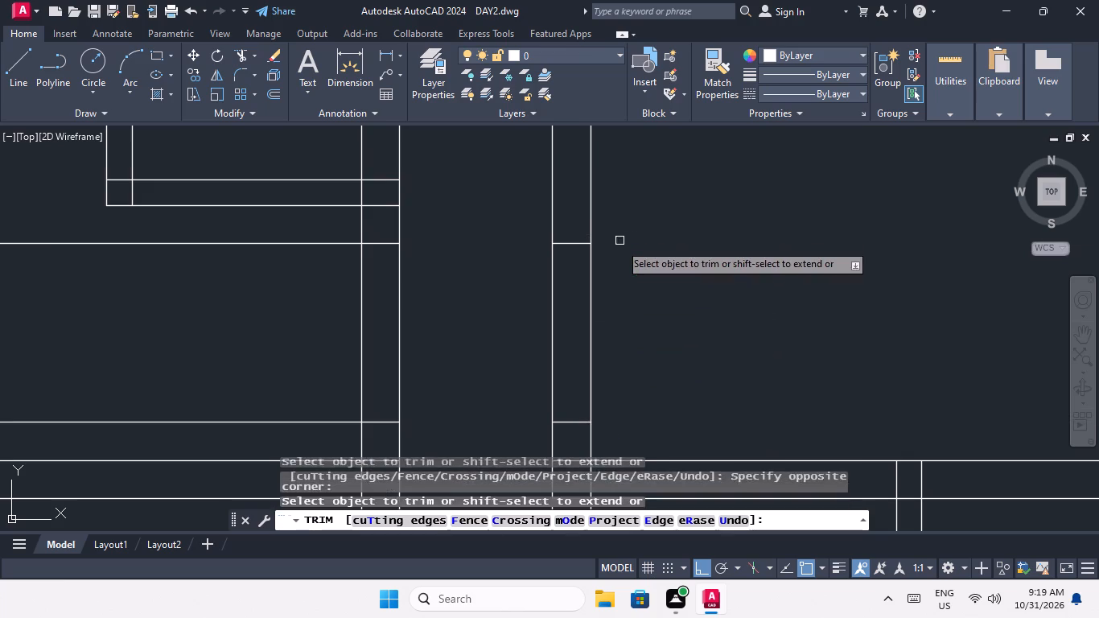
drag(619, 256, 545, 328)
click(506, 344)
Trim the guide lines and corridor wall lines to open the 3'6" entrance of the first row's left unit, and end the trim.
scroll(537, 293, down, 2)
scroll(454, 312, up, 3)
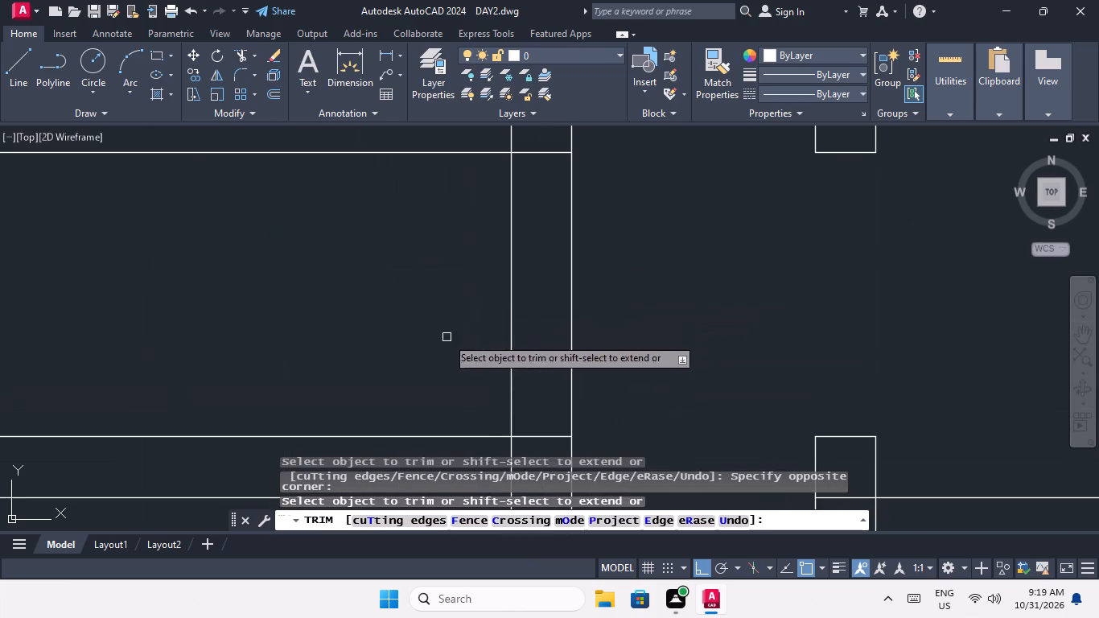
click(465, 451)
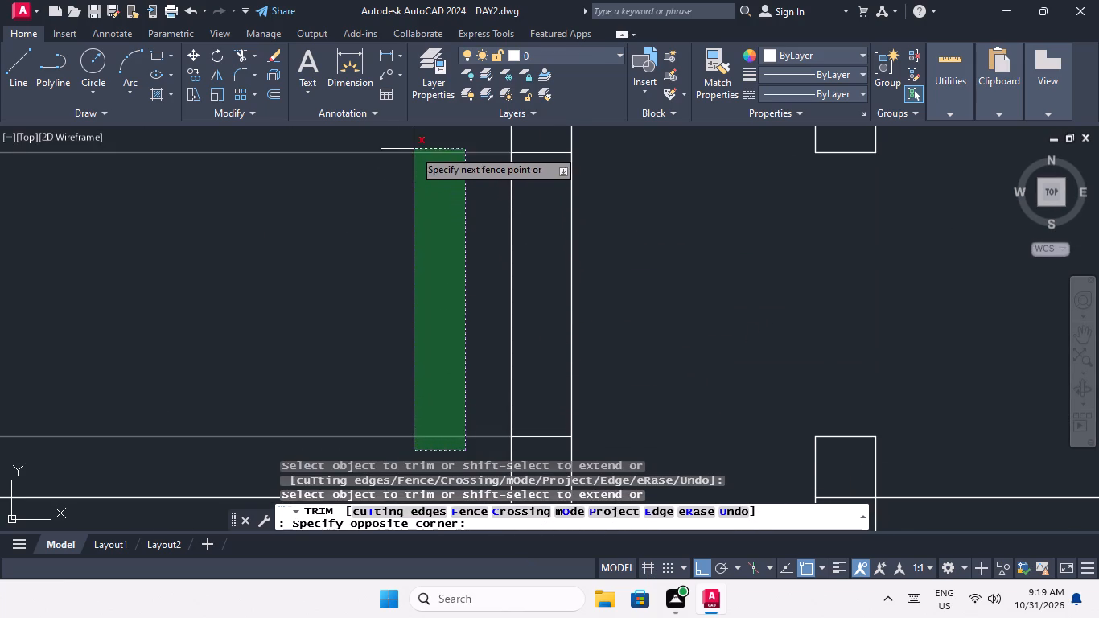
click(414, 146)
click(680, 259)
click(475, 304)
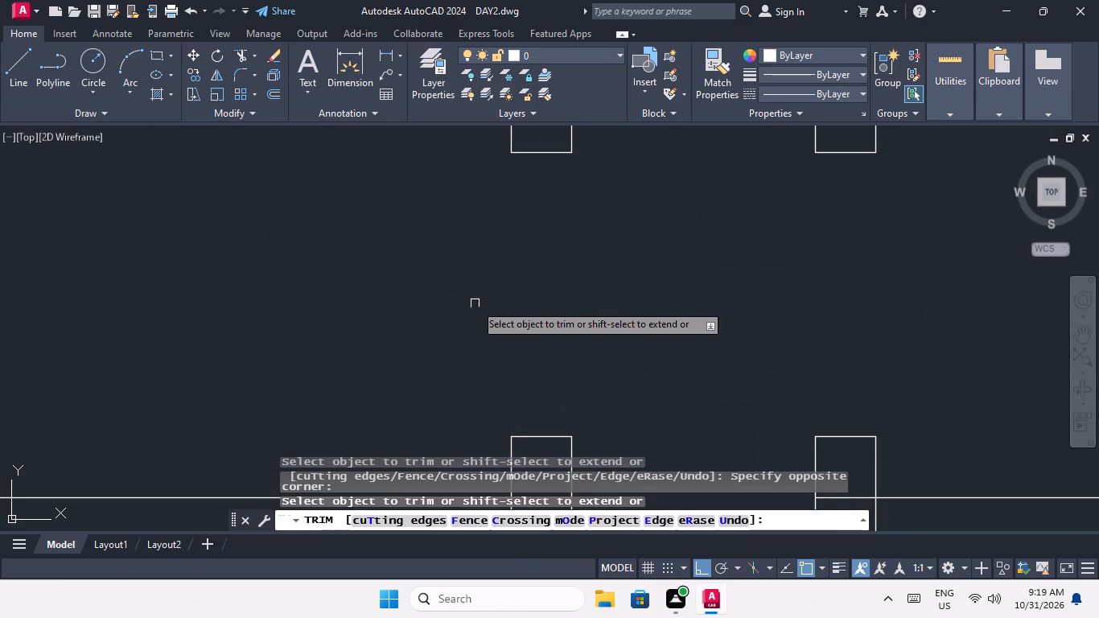
scroll(483, 295, down, 3)
middle_drag(531, 290, 505, 367)
scroll(503, 348, down, 1)
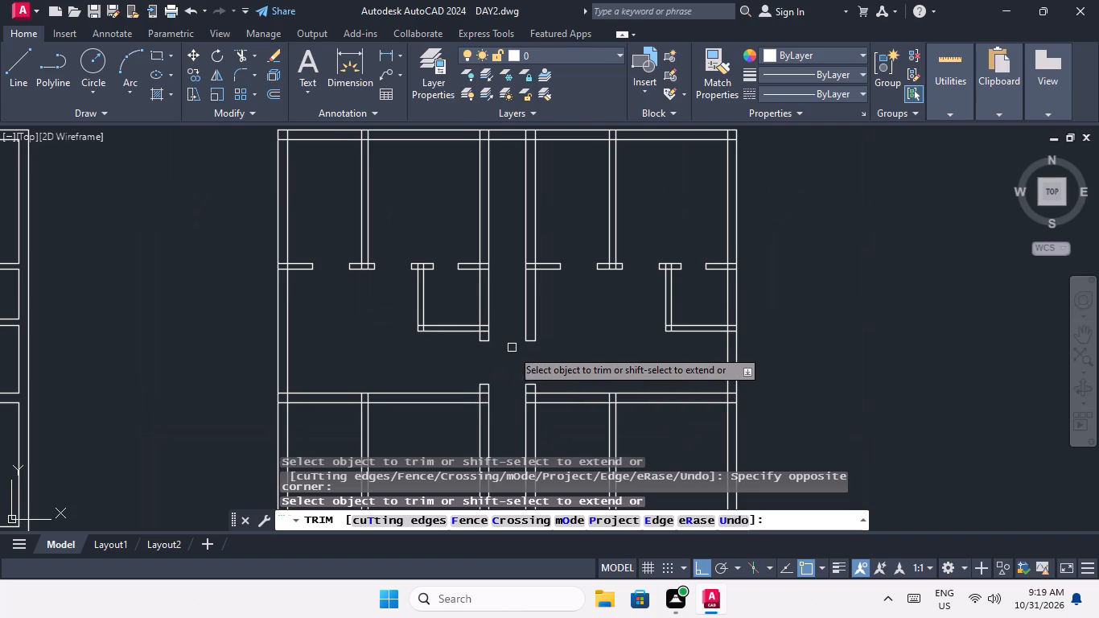
middle_drag(513, 369, 517, 396)
middle_drag(555, 341, 600, 273)
scroll(600, 273, down, 2)
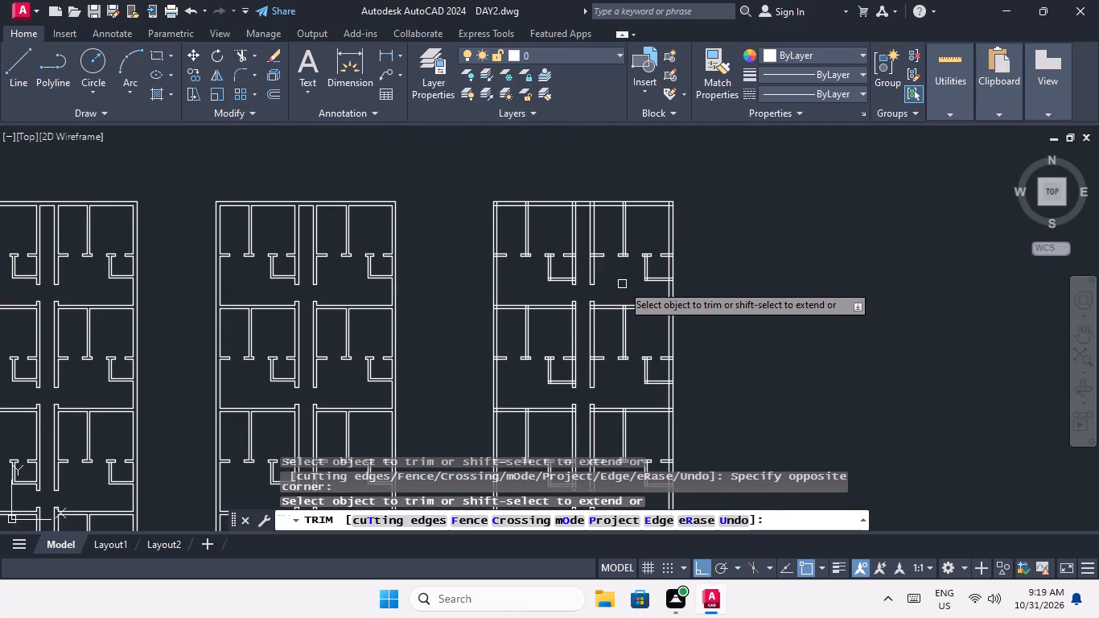
key(Escape)
key(Escape)
key(Escape)
key(Escape)
Trim the overlapping inner wall lines at the third plan's upper-left exterior corner.
key(t)
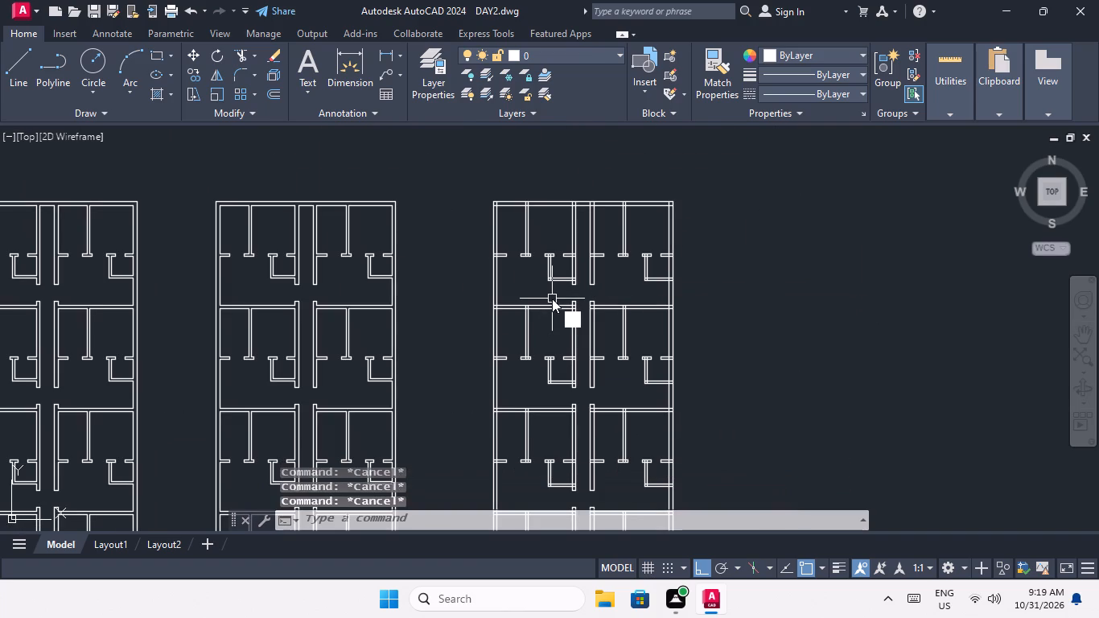
key(r)
key(space)
key(space)
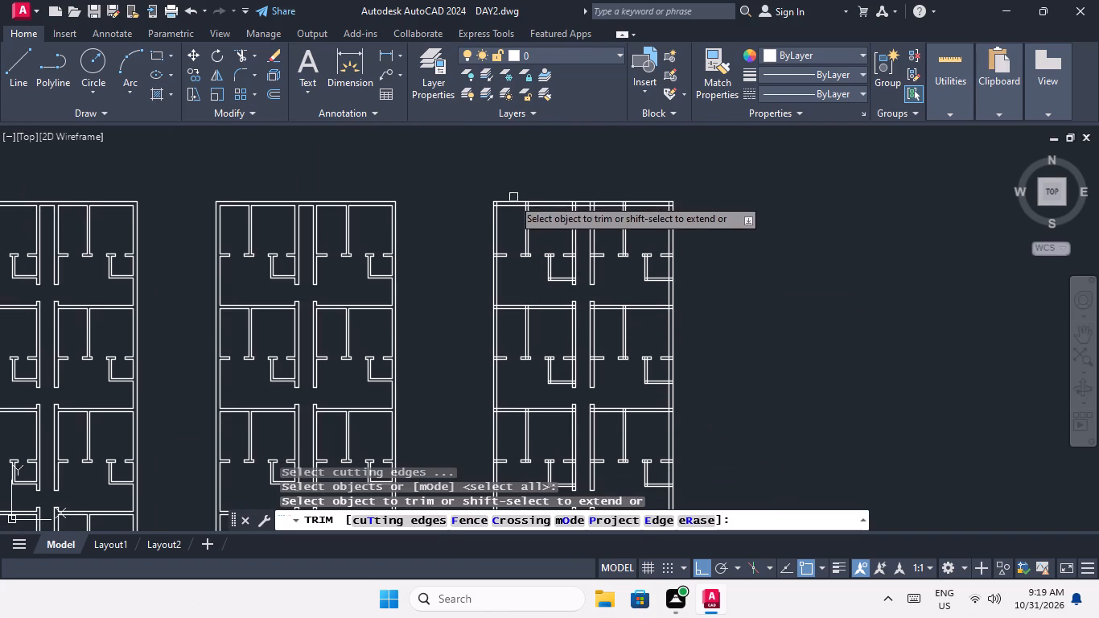
scroll(485, 210, up, 6)
scroll(563, 177, up, 1)
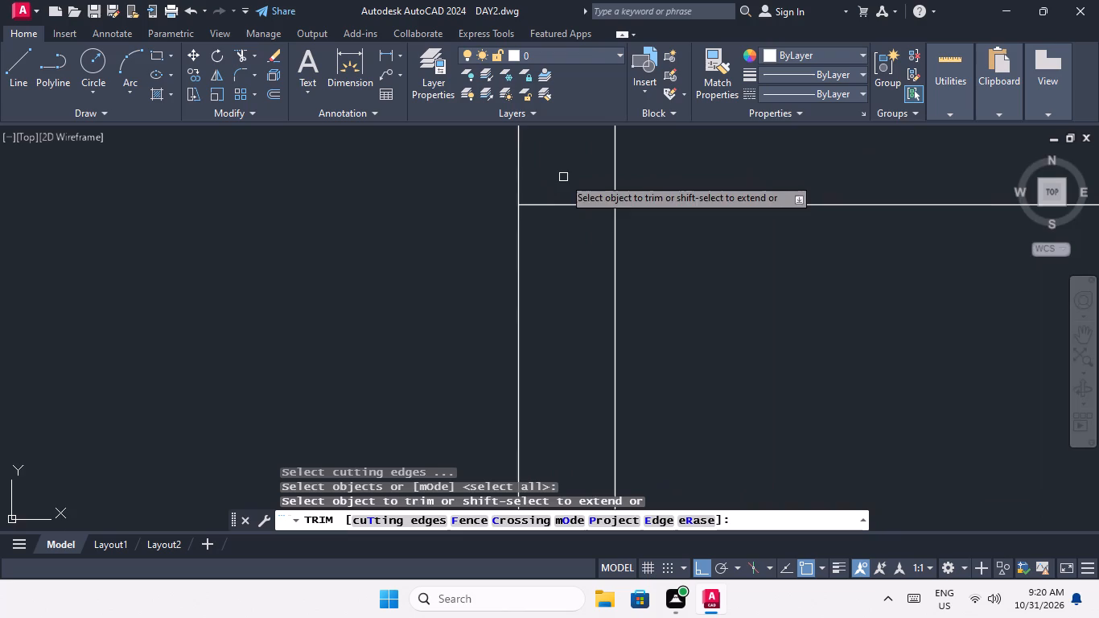
middle_drag(566, 180, 509, 322)
drag(578, 269, 529, 306)
click(517, 311)
drag(527, 367, 510, 323)
click(507, 307)
Trim the overlapping lines where the first row's left-unit bedroom partition meets the top exterior wall, opening the junction.
scroll(507, 305, down, 3)
scroll(709, 307, up, 2)
drag(769, 284, 708, 298)
click(681, 303)
drag(730, 347, 726, 280)
click(728, 294)
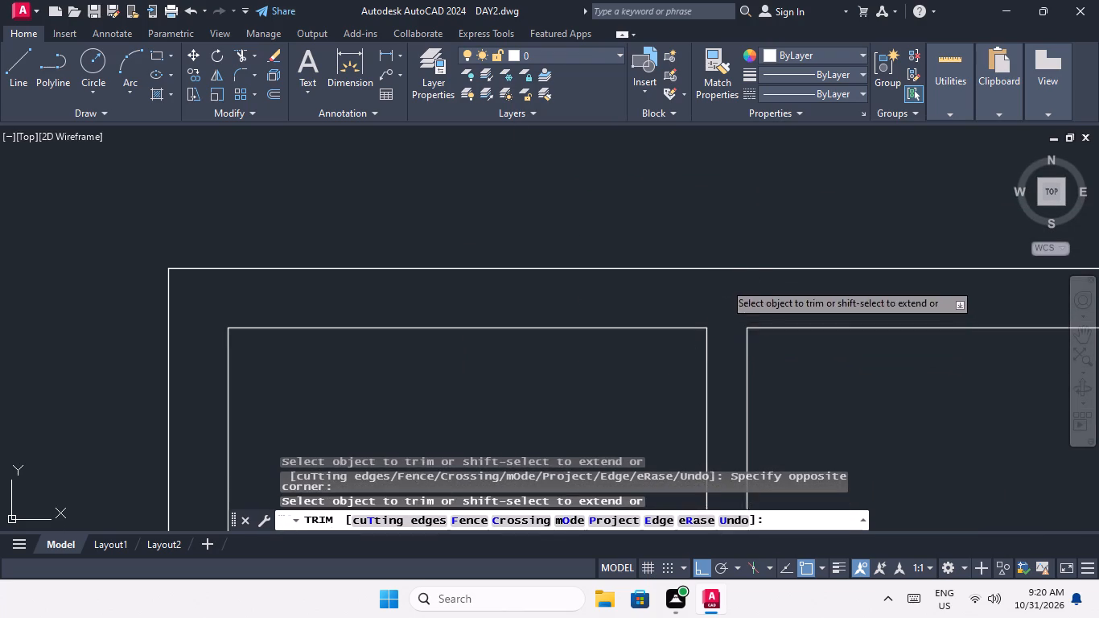
Trim the overlapping lines where the corridor's left wall meets the third plan's top exterior wall, opening the junction.
scroll(724, 281, down, 2)
middle_drag(795, 353, 348, 267)
scroll(372, 253, down, 1)
scroll(500, 223, up, 4)
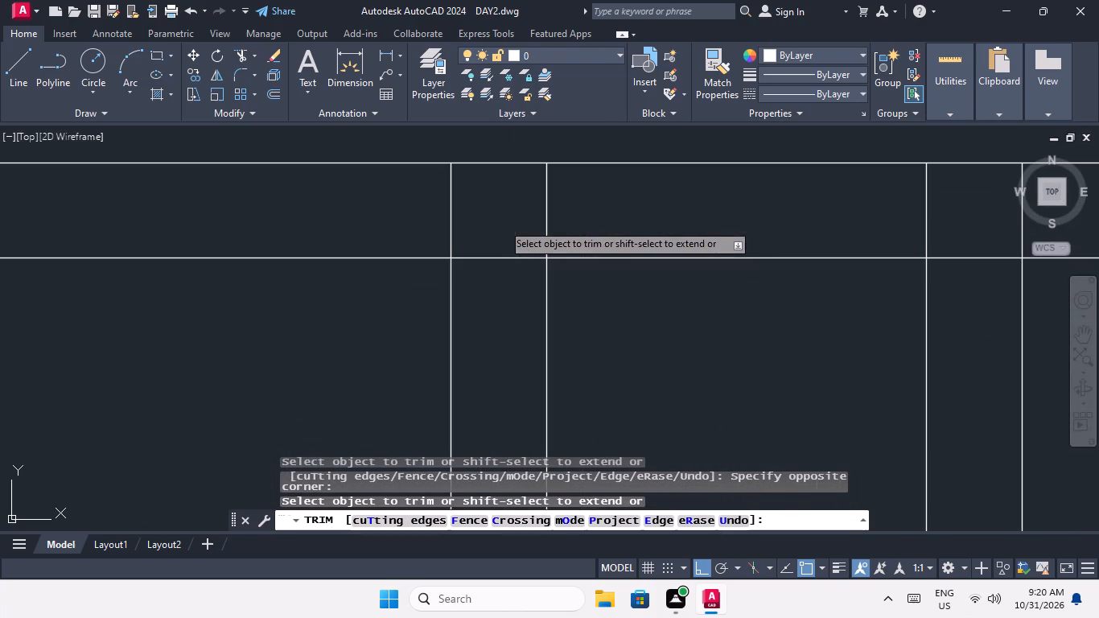
drag(572, 197, 518, 208)
click(438, 212)
drag(520, 278, 514, 262)
click(492, 215)
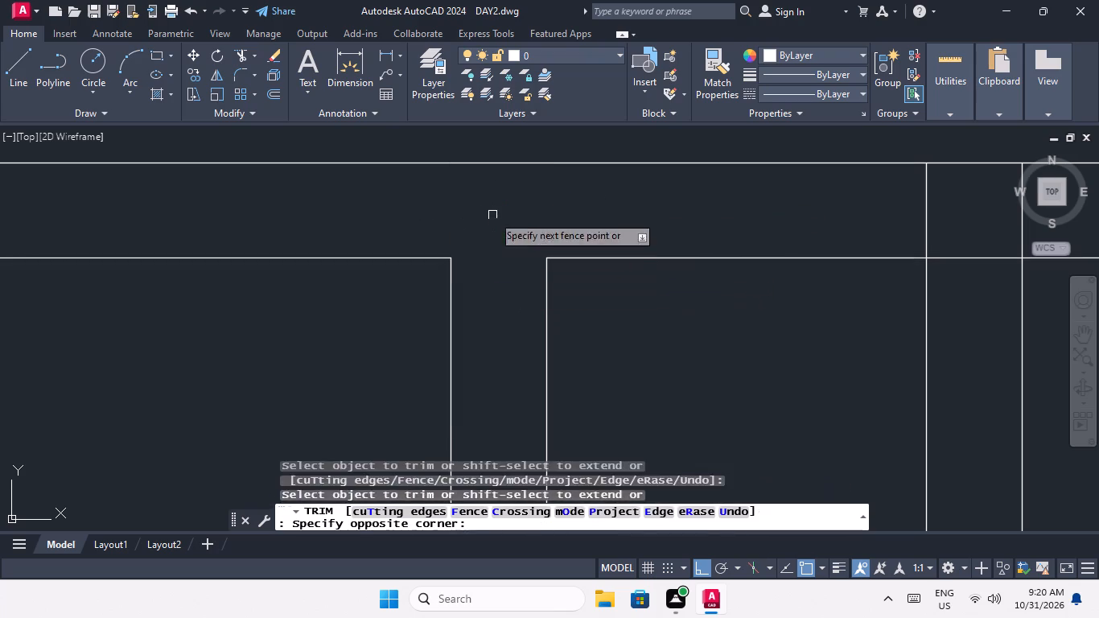
Trim the overlapping lines where the corridor's right wall meets the top exterior wall, opening the junction.
scroll(488, 222, up, 1)
scroll(488, 223, down, 4)
scroll(614, 227, up, 4)
drag(669, 184, 595, 199)
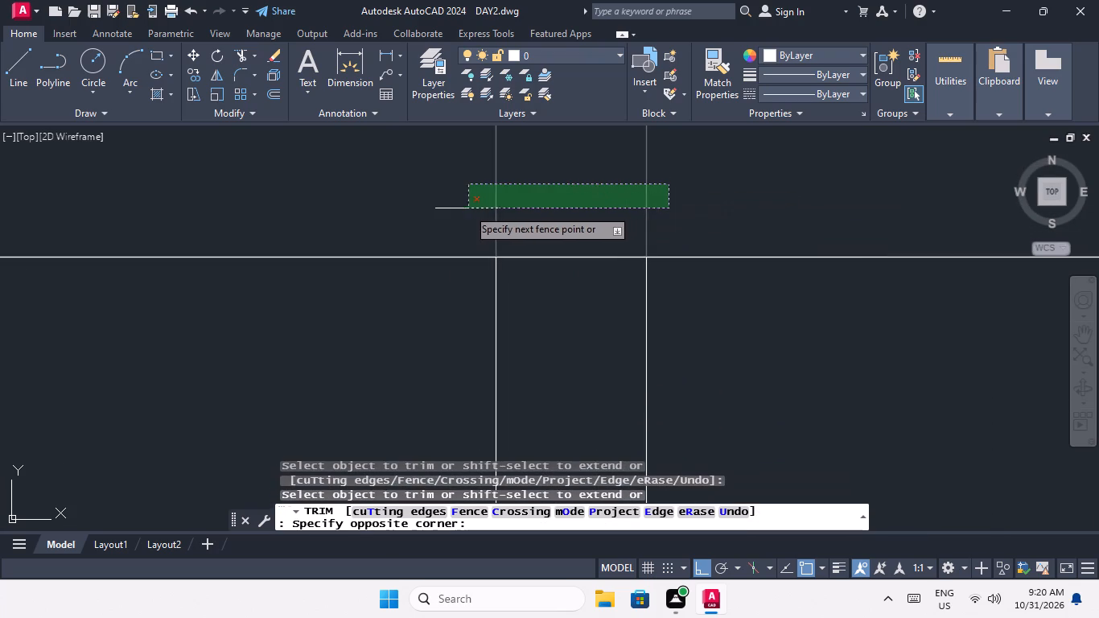
click(465, 208)
drag(555, 293, 538, 270)
click(525, 238)
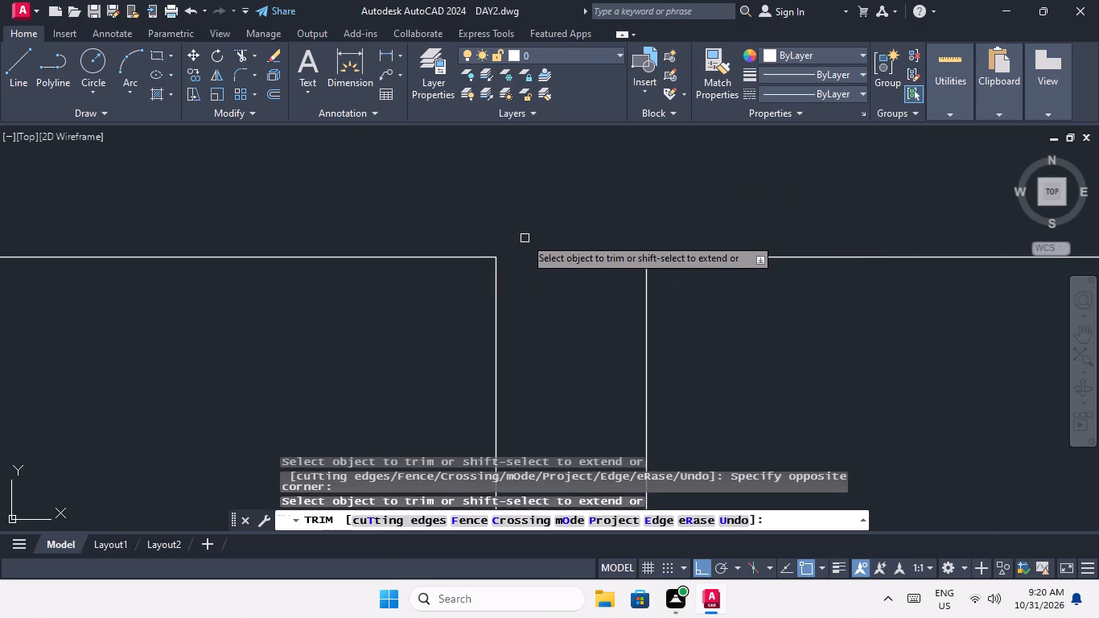
Trim the overlapping lines where the first row's right-unit bedroom partition meets the top exterior wall.
scroll(525, 230, down, 4)
scroll(735, 213, up, 3)
drag(811, 220, 810, 220)
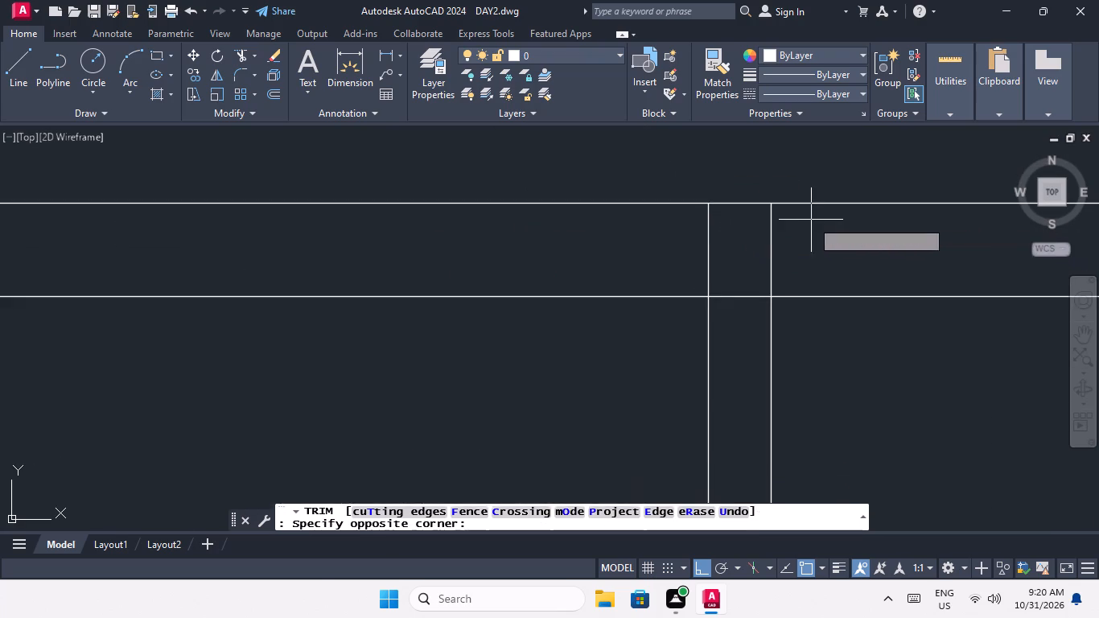
drag(810, 220, 722, 248)
click(657, 260)
drag(745, 323, 735, 295)
click(727, 272)
Trim the overlapping inner wall lines at the third plan's upper-right exterior corner.
scroll(730, 261, down, 4)
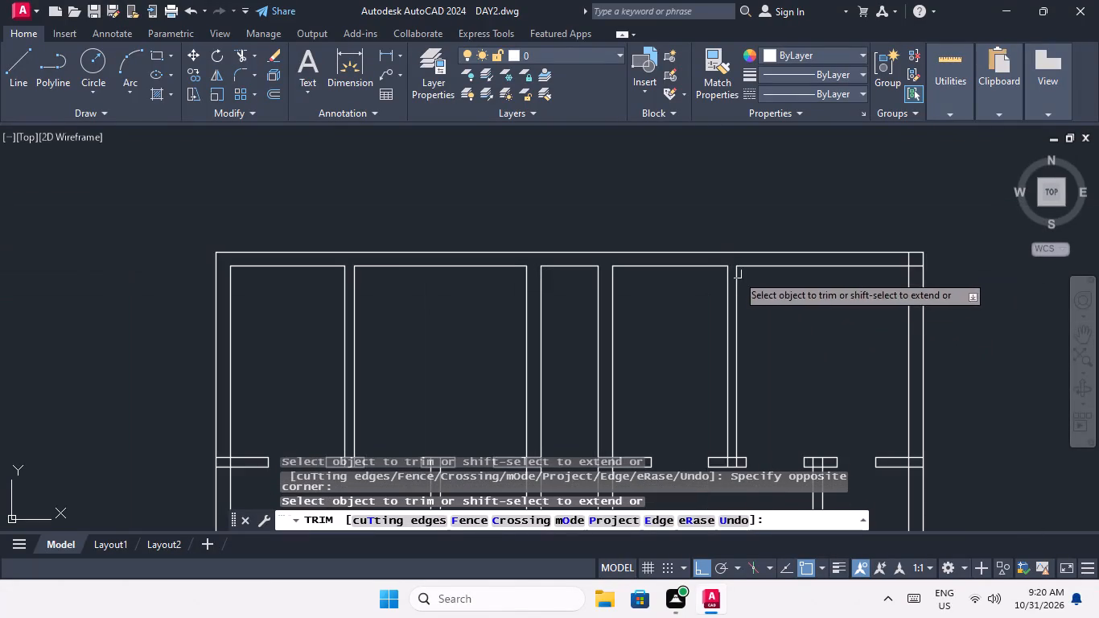
middle_drag(790, 304, 497, 301)
scroll(636, 268, up, 3)
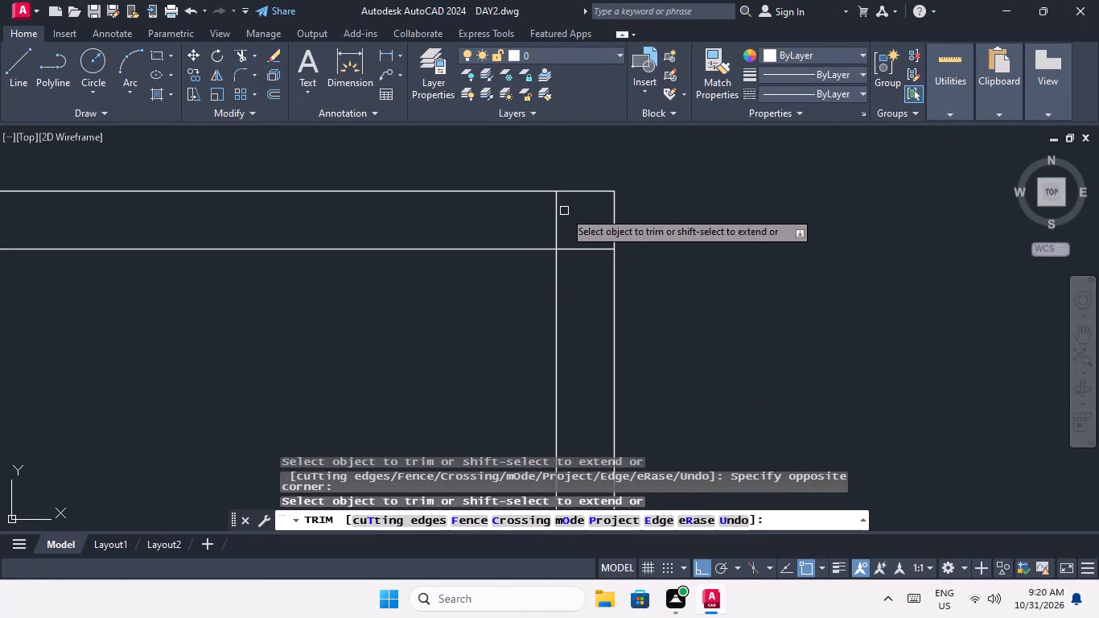
scroll(577, 298, up, 1)
drag(592, 239, 595, 213)
click(588, 175)
middle_drag(586, 216, 603, 280)
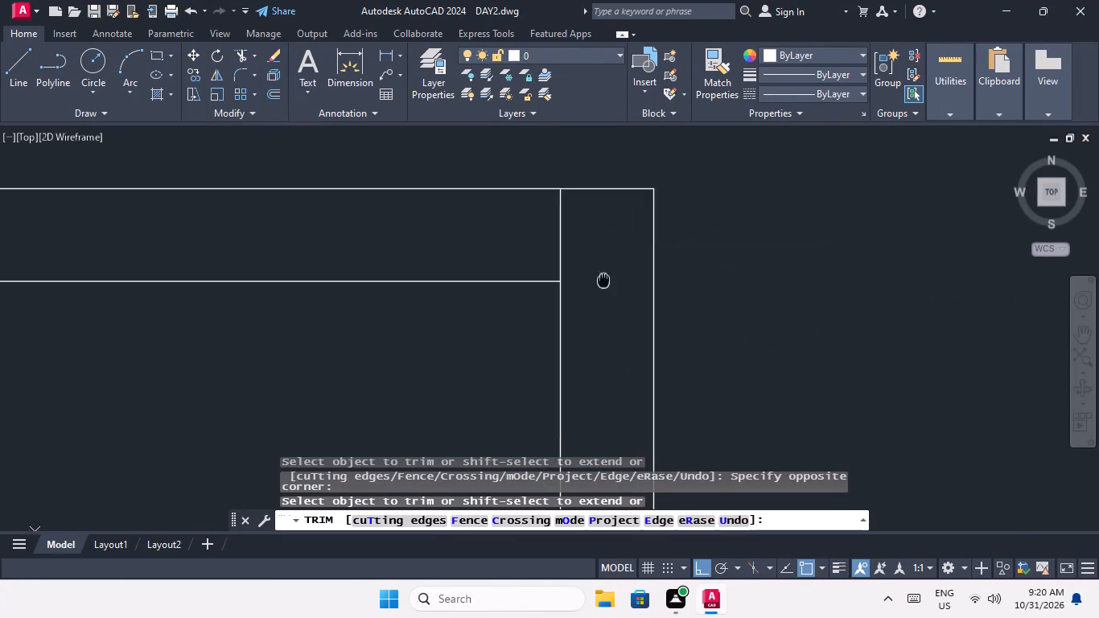
middle_drag(603, 280, 605, 290)
drag(612, 226, 562, 241)
click(532, 249)
Trim the junction where the first row's left-unit short wall segment meets the left exterior wall.
scroll(533, 248, down, 3)
middle_drag(480, 323, 570, 265)
middle_drag(511, 295, 605, 230)
scroll(577, 248, down, 3)
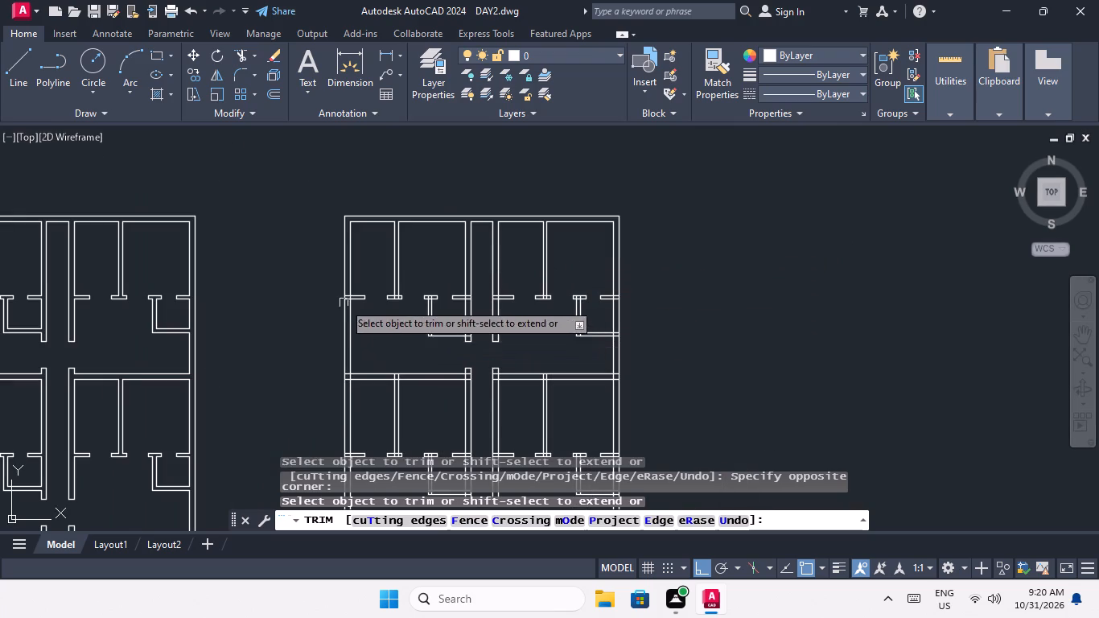
scroll(344, 303, up, 6)
drag(367, 336, 366, 325)
click(353, 234)
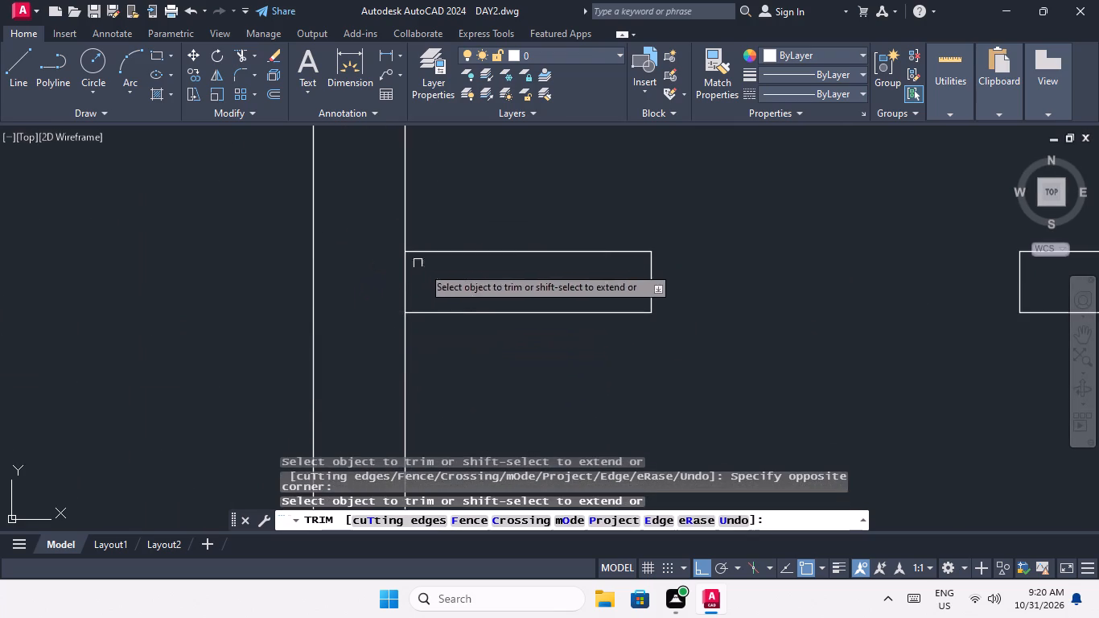
drag(446, 266, 377, 285)
click(343, 295)
Trim the T-junction where the left unit's bedroom partition meets its short horizontal wall segment.
scroll(352, 241, down, 4)
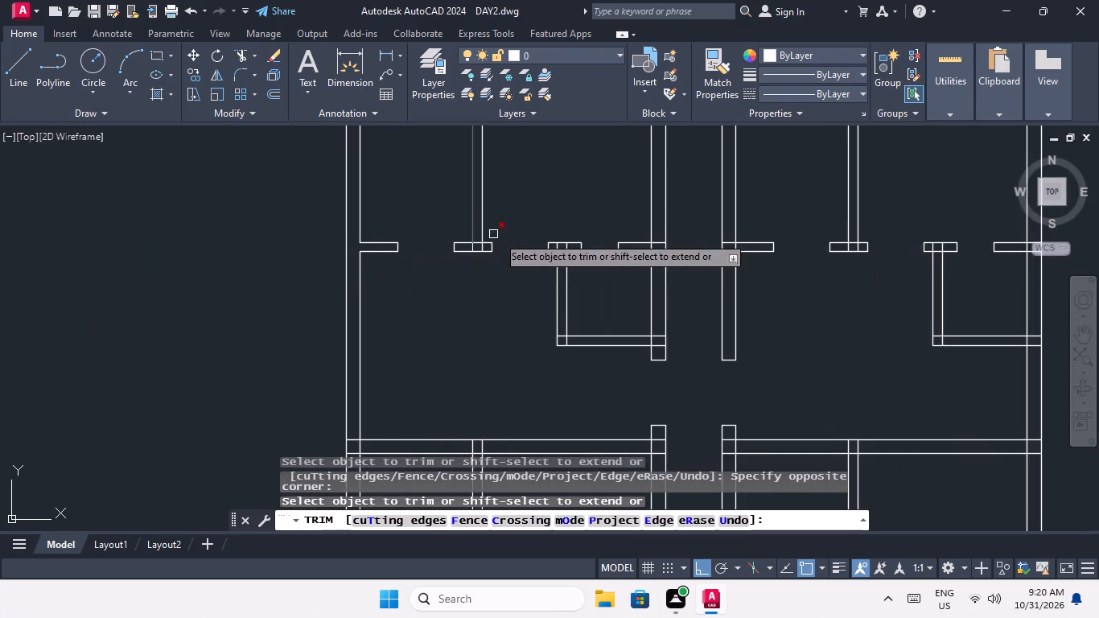
scroll(497, 246, up, 4)
scroll(356, 232, up, 2)
middle_click(397, 326)
drag(472, 233, 396, 255)
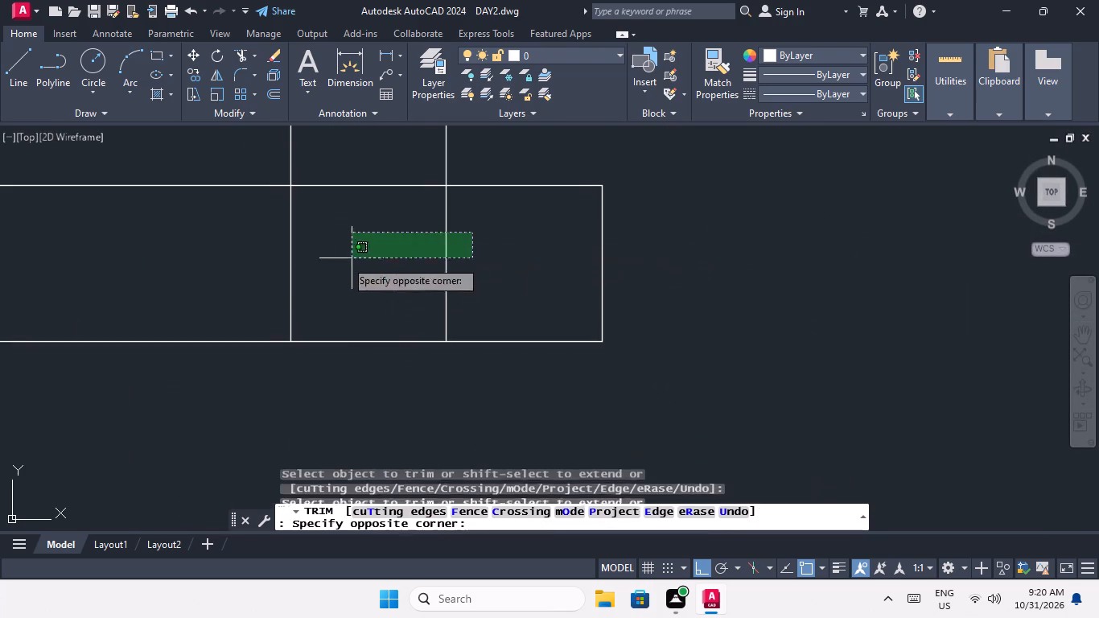
drag(249, 266, 257, 269)
middle_drag(399, 307, 404, 352)
scroll(390, 303, down, 2)
drag(392, 295, 392, 293)
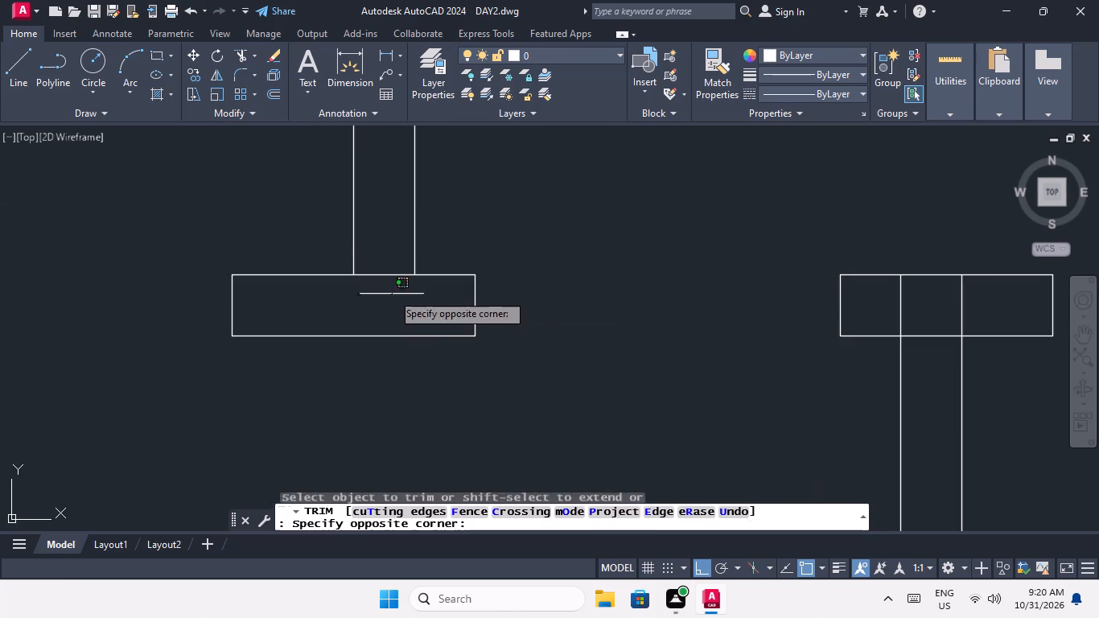
drag(392, 293, 387, 285)
click(377, 253)
Trim the T-junction where the left unit's small-room side wall meets the short wall segment above it.
scroll(377, 252, down, 3)
scroll(569, 270, up, 3)
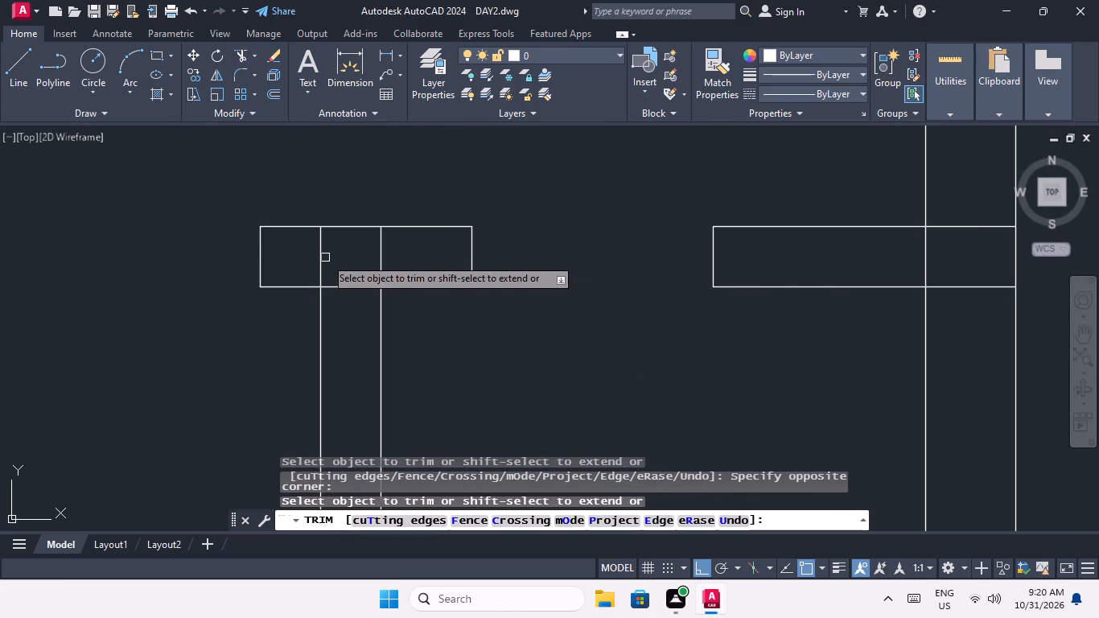
scroll(325, 257, up, 2)
drag(491, 223, 463, 234)
click(270, 269)
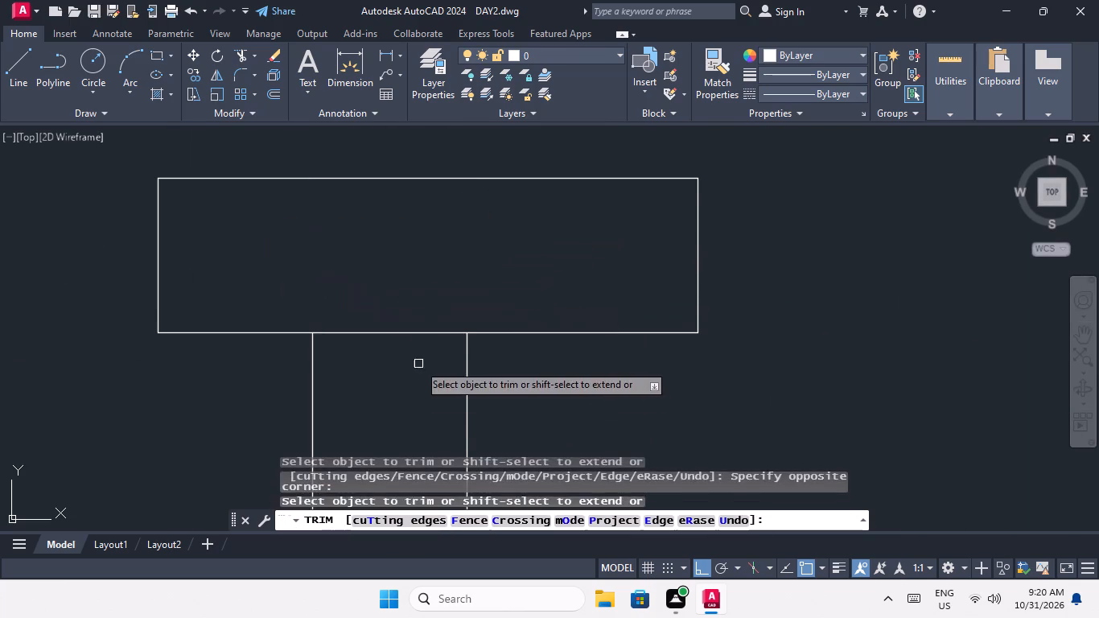
drag(419, 393, 413, 368)
click(383, 289)
Trim the junction where the left unit's short wall segment meets the corridor's left wall.
scroll(381, 281, down, 4)
middle_drag(450, 328, 307, 293)
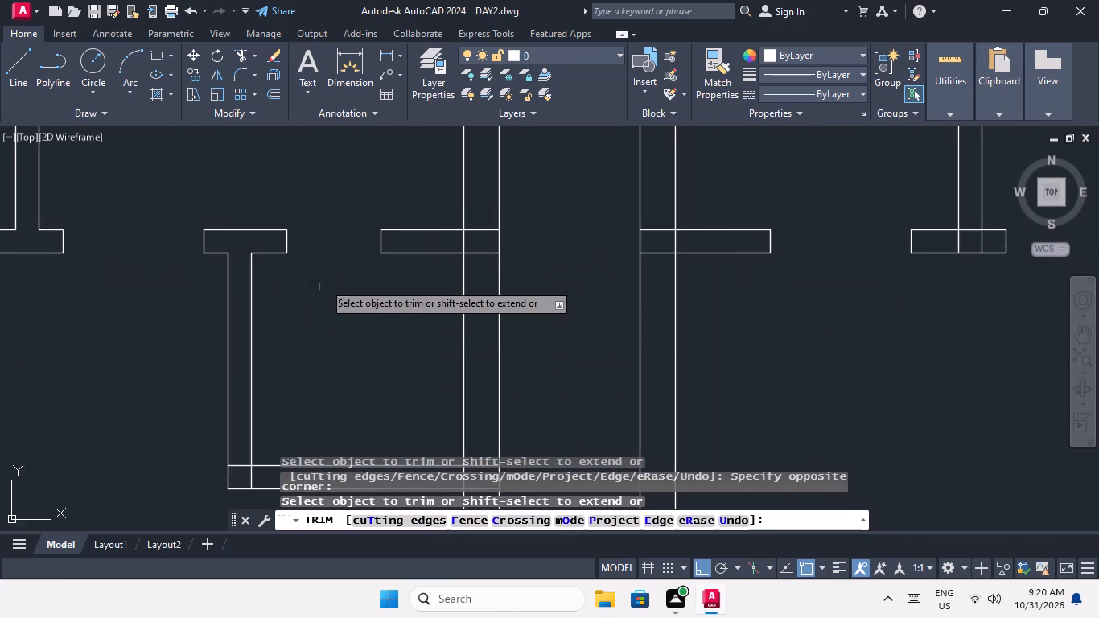
scroll(370, 266, down, 1)
middle_drag(367, 268, 281, 307)
scroll(353, 289, up, 4)
drag(359, 375, 358, 353)
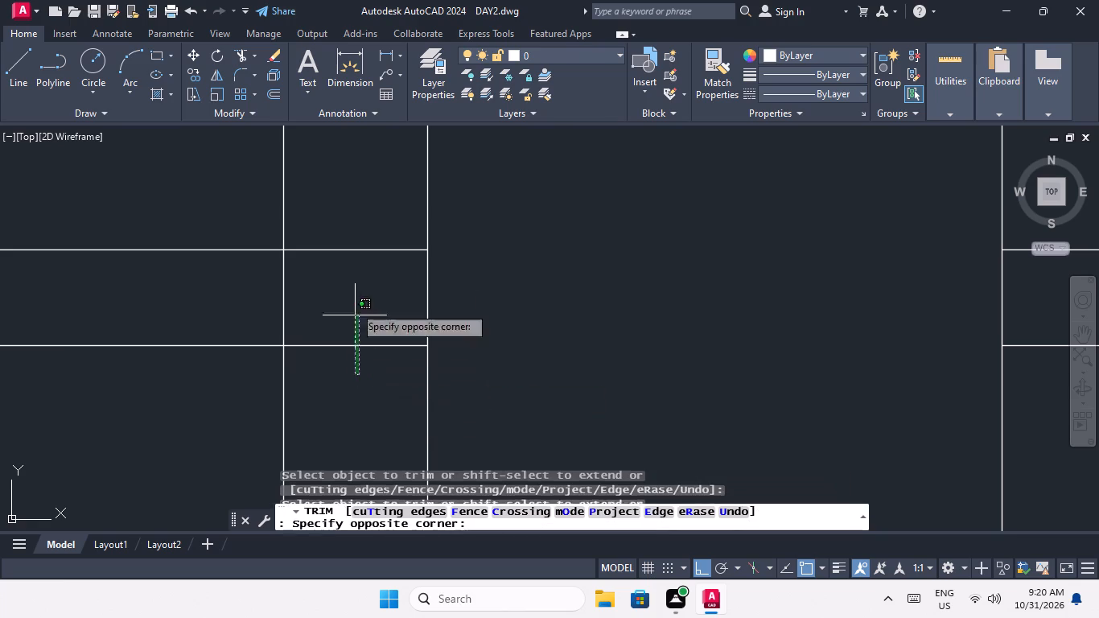
drag(335, 219, 332, 227)
drag(336, 270, 299, 292)
click(256, 304)
Trim the junction where the first row's right-unit short wall segment meets the corridor's right wall.
scroll(258, 300, down, 4)
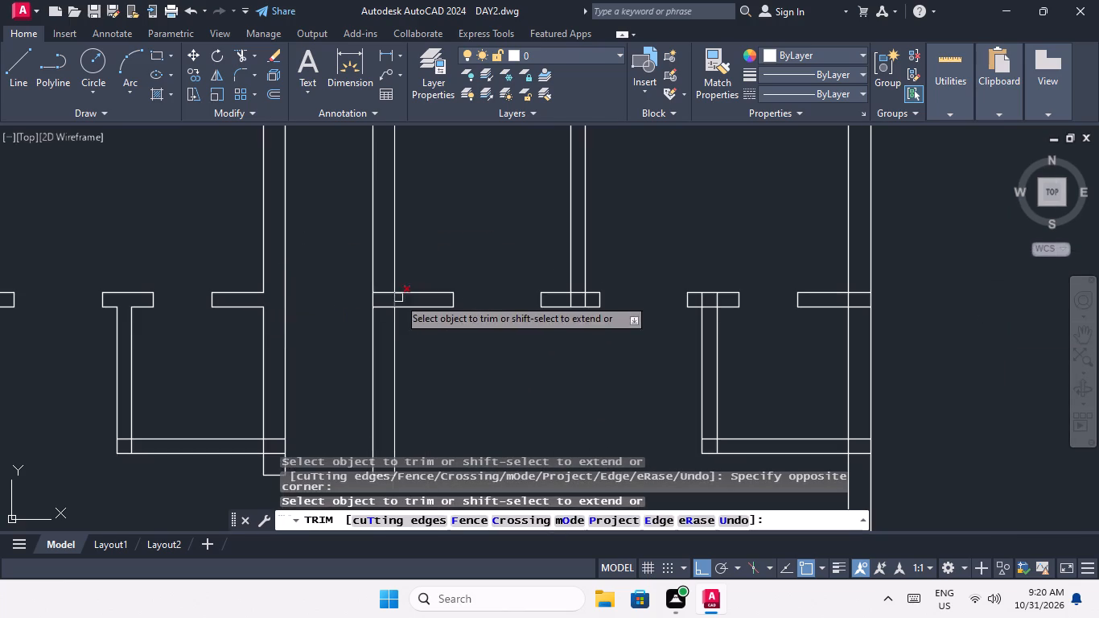
scroll(398, 298, up, 3)
drag(349, 351, 344, 332)
click(336, 233)
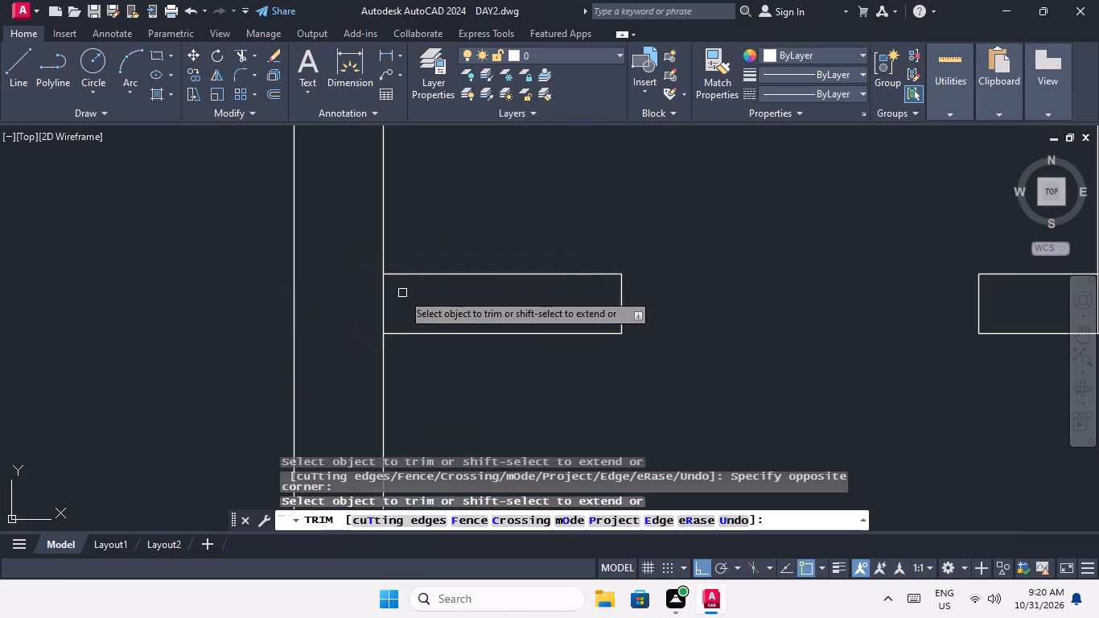
drag(401, 291, 377, 305)
click(353, 312)
Trim the T-junction where the right unit's bedroom partition meets its short horizontal wall segment.
scroll(352, 274, down, 4)
scroll(463, 282, up, 4)
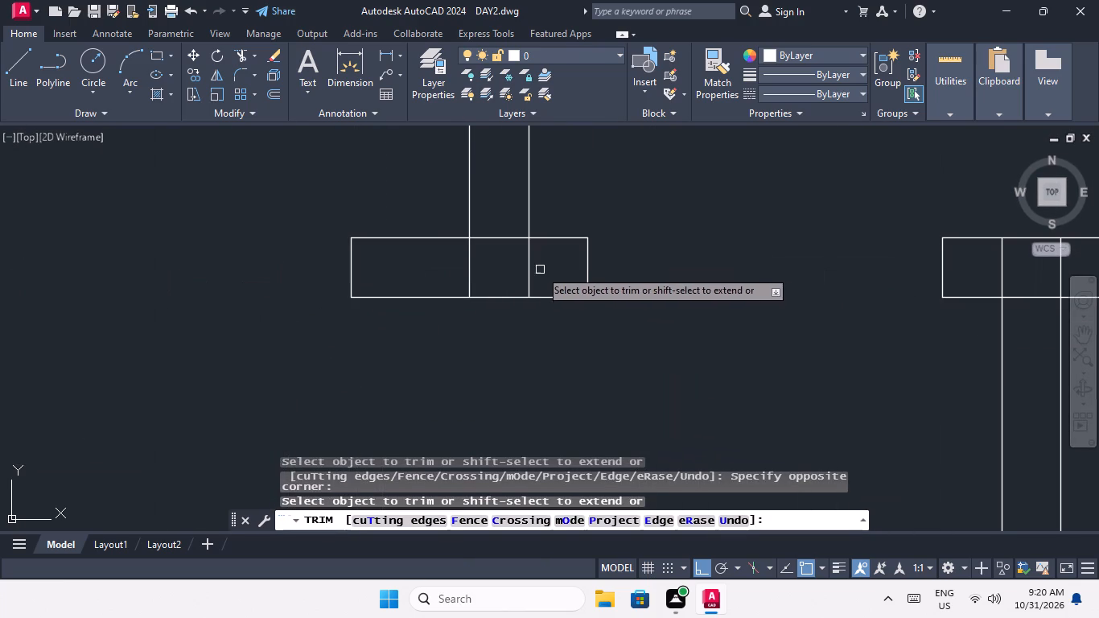
drag(550, 258, 519, 262)
click(440, 265)
click(529, 256)
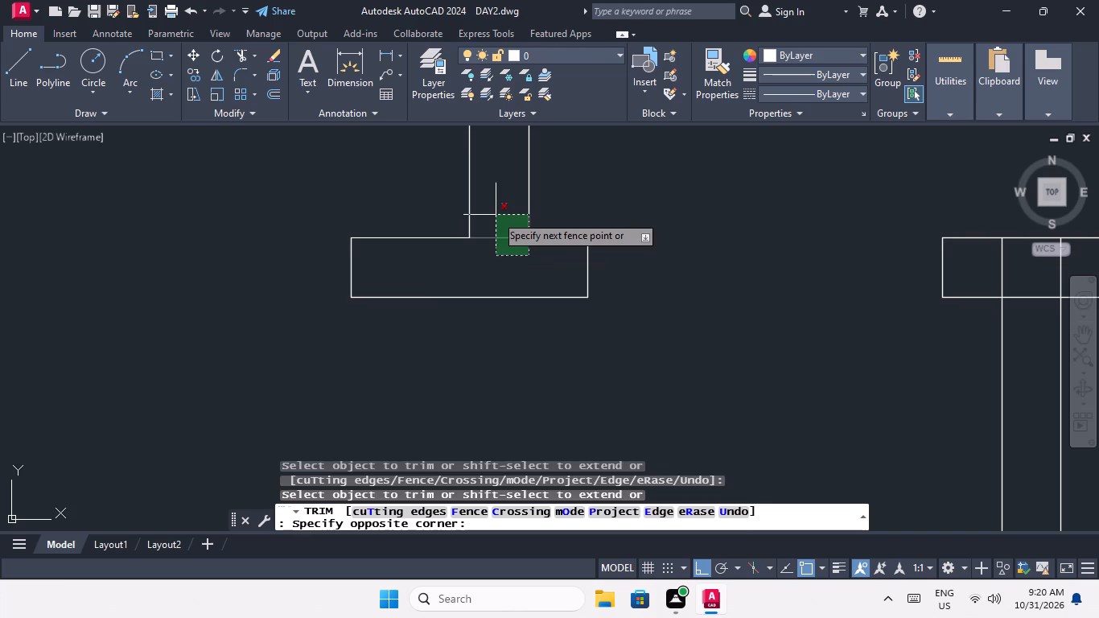
click(496, 215)
Trim the overlapping wall lines at the lower-left corner of the first row's left-unit small room.
scroll(494, 217, down, 4)
middle_drag(491, 322, 452, 329)
scroll(434, 332, down, 3)
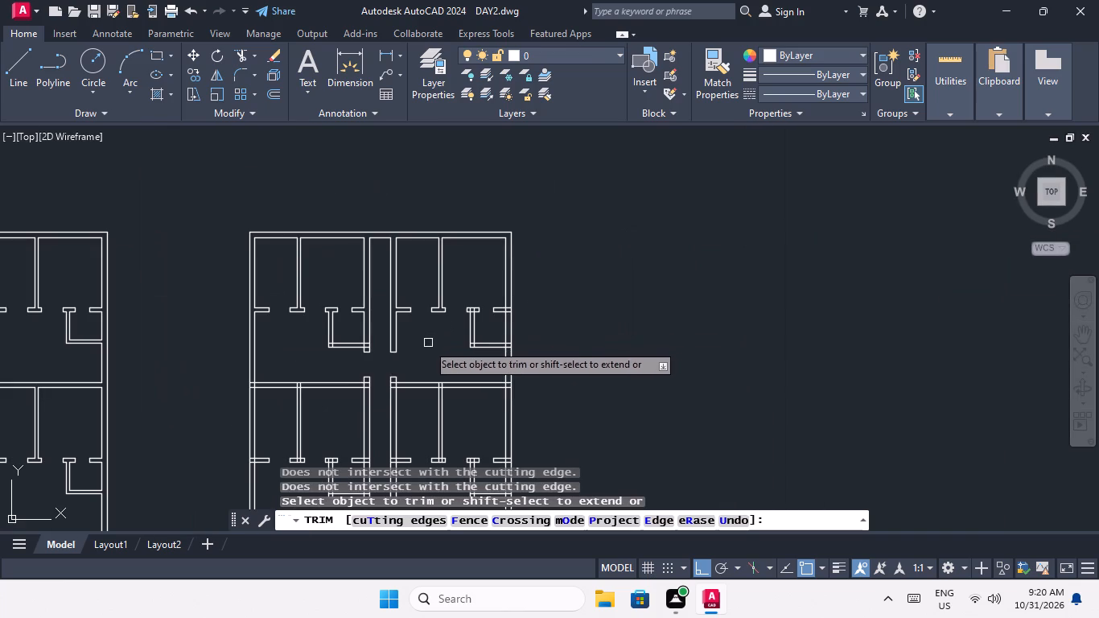
scroll(311, 344, up, 5)
scroll(516, 368, up, 2)
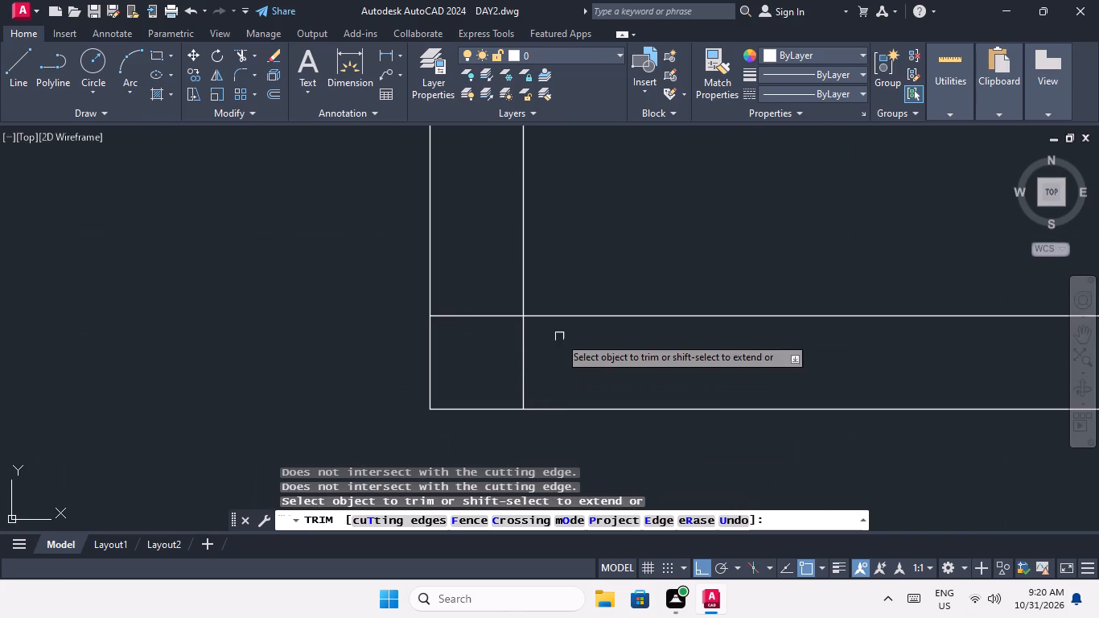
drag(534, 355, 504, 371)
click(480, 380)
drag(486, 370, 475, 338)
click(438, 251)
Trim the junction where the left unit's small-room bottom wall meets the corridor's left wall.
scroll(447, 267, down, 2)
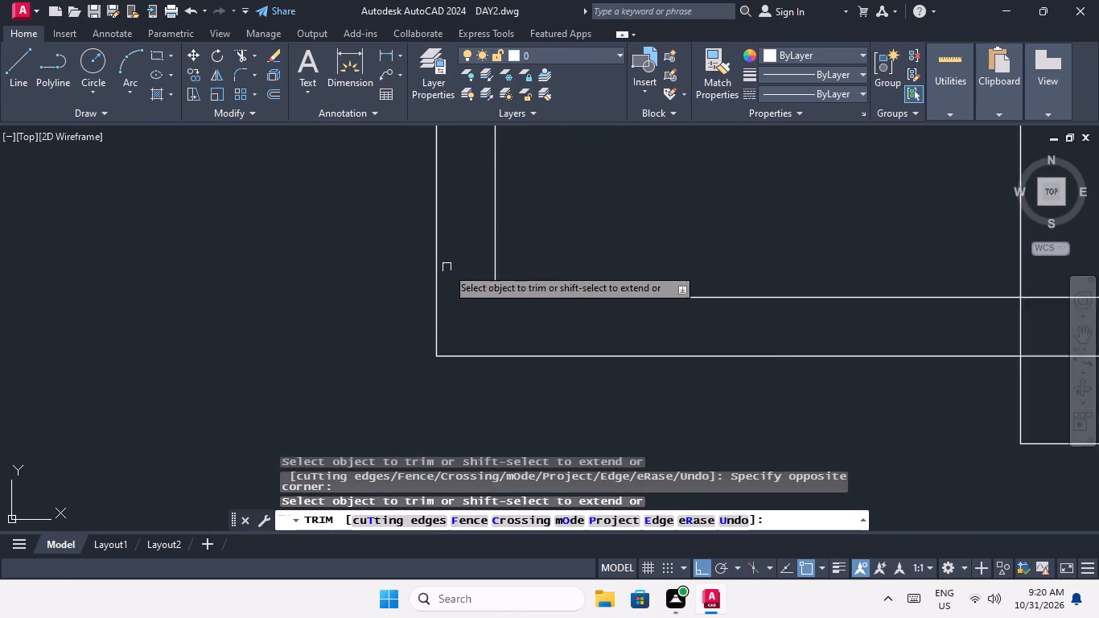
scroll(447, 267, down, 2)
scroll(611, 286, up, 4)
drag(576, 327, 559, 286)
click(532, 188)
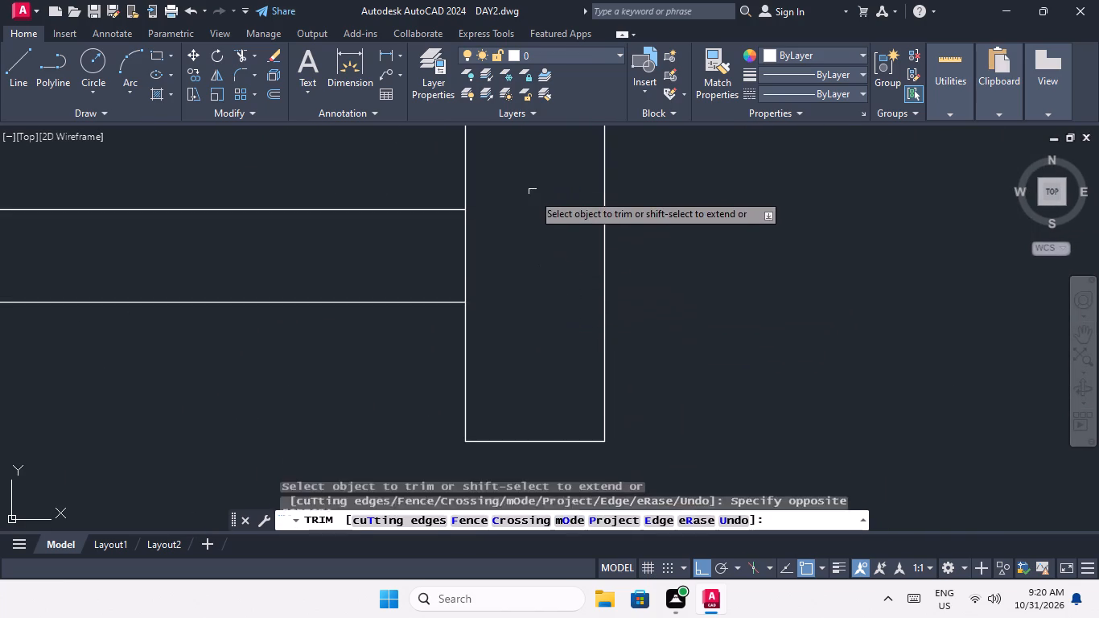
drag(538, 211, 496, 260)
click(452, 271)
Trim the T-junction where the right unit's small-room side wall meets the short wall segment above it.
scroll(462, 241, down, 5)
middle_drag(551, 267, 450, 318)
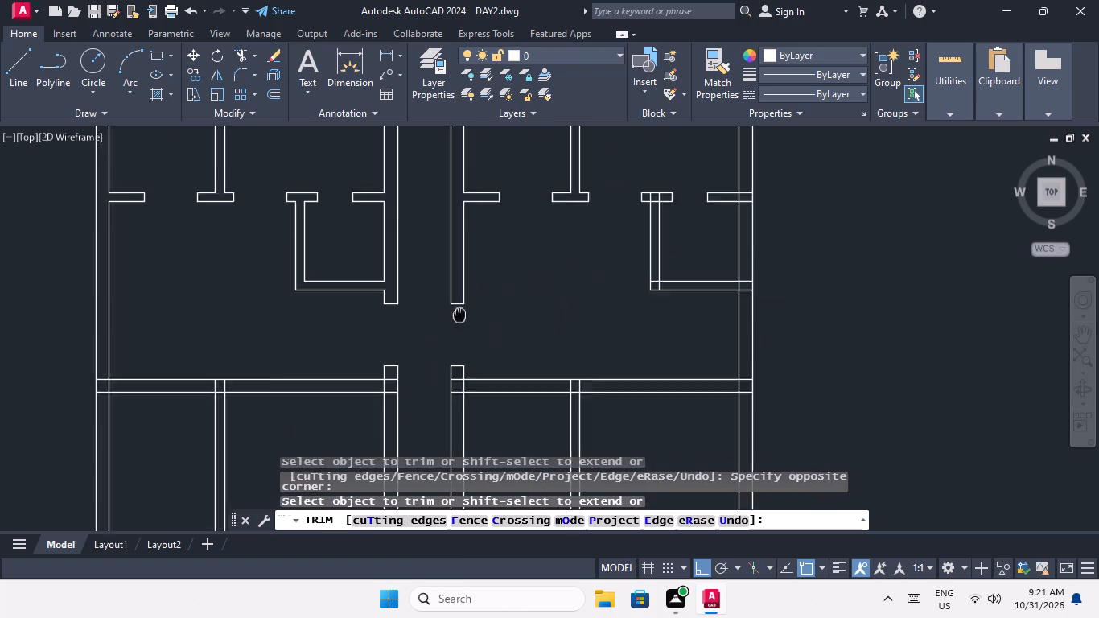
middle_drag(450, 318, 290, 329)
scroll(466, 220, up, 4)
middle_drag(479, 207, 451, 308)
scroll(460, 299, up, 3)
drag(685, 231, 677, 237)
click(302, 296)
scroll(350, 200, down, 4)
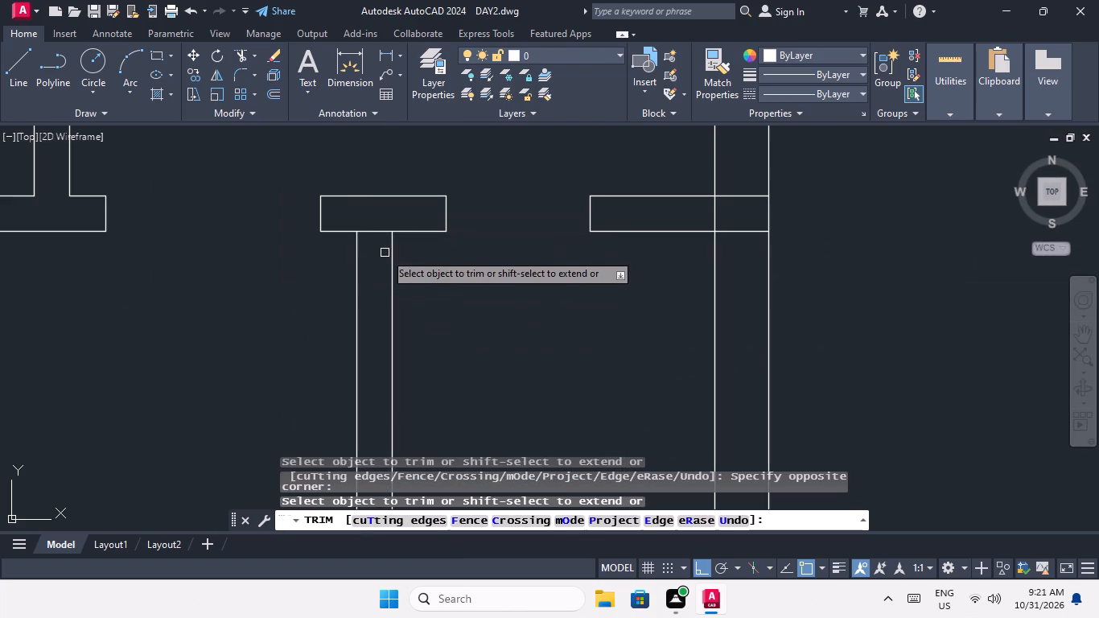
scroll(369, 237, up, 3)
drag(383, 253, 375, 237)
click(368, 189)
Trim the junction where the first row's right-unit short wall segment meets the right exterior wall.
scroll(368, 189, down, 3)
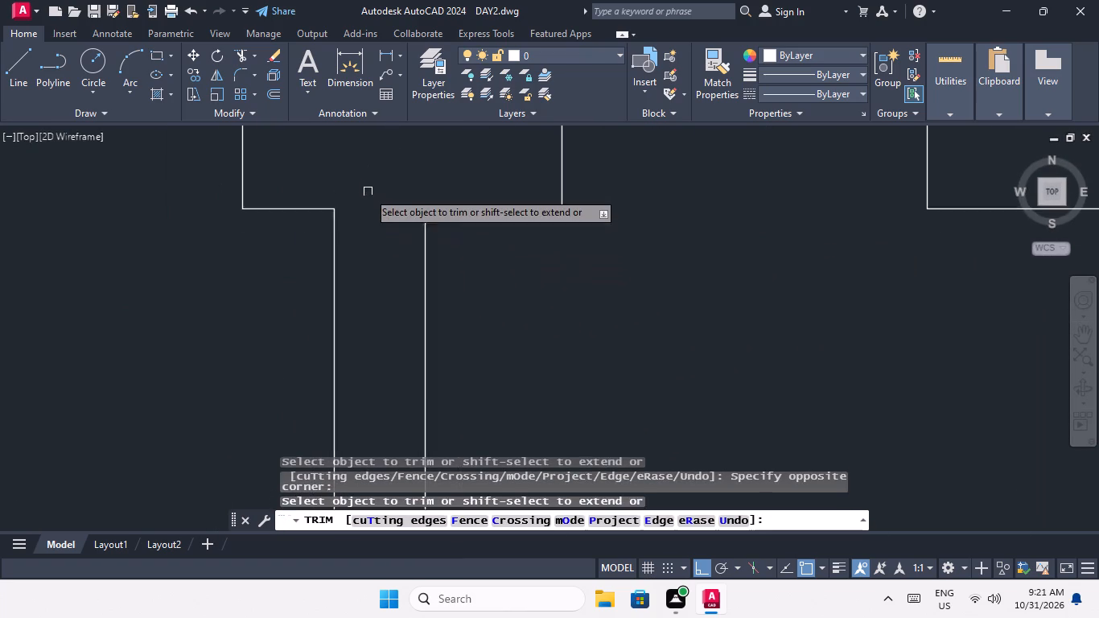
scroll(368, 192, down, 3)
scroll(476, 185, up, 5)
middle_drag(395, 274, 401, 338)
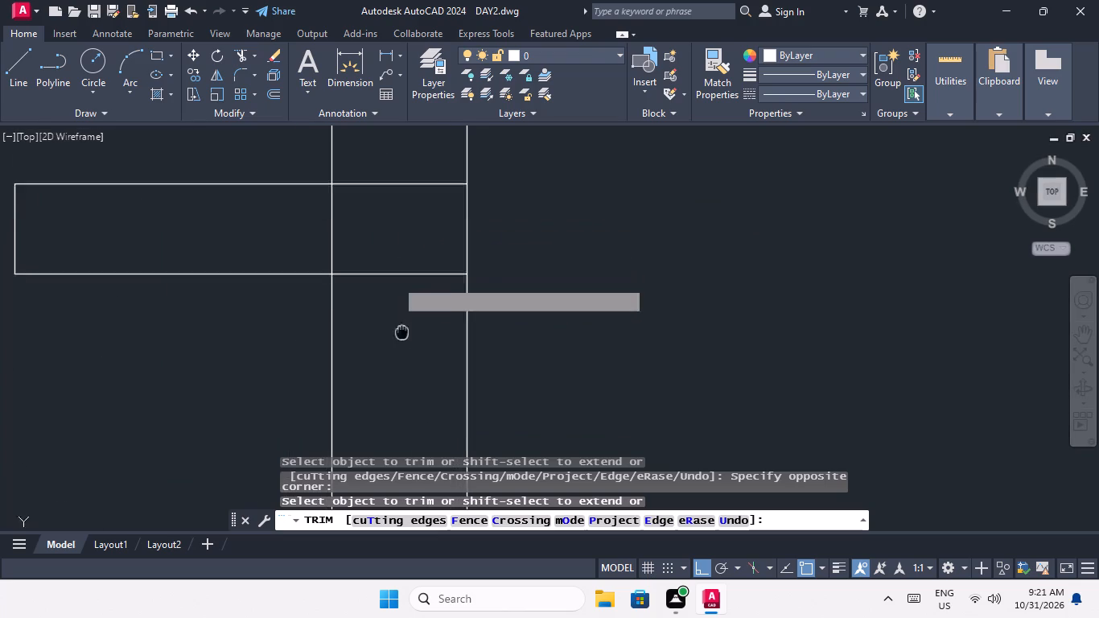
middle_drag(401, 338, 405, 383)
drag(426, 362, 421, 344)
drag(393, 199, 393, 220)
drag(392, 263, 372, 270)
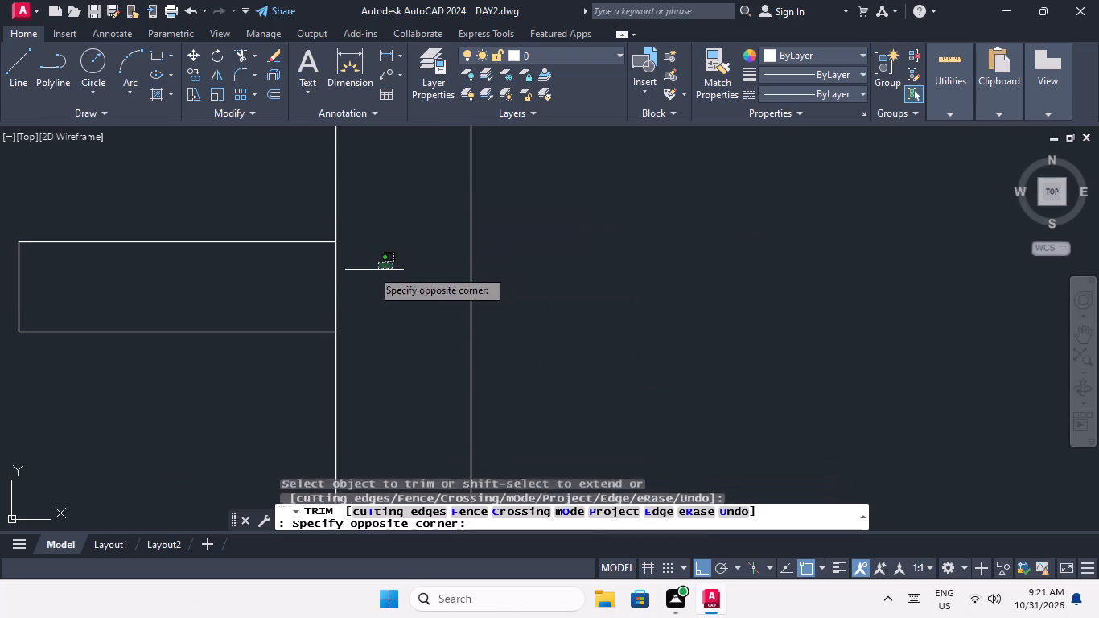
click(313, 291)
Trim the overlapping wall lines at the lower-left corner of the first row's right-unit small room.
scroll(323, 278, down, 4)
middle_drag(287, 381, 405, 270)
scroll(313, 299, up, 4)
middle_drag(335, 334, 367, 314)
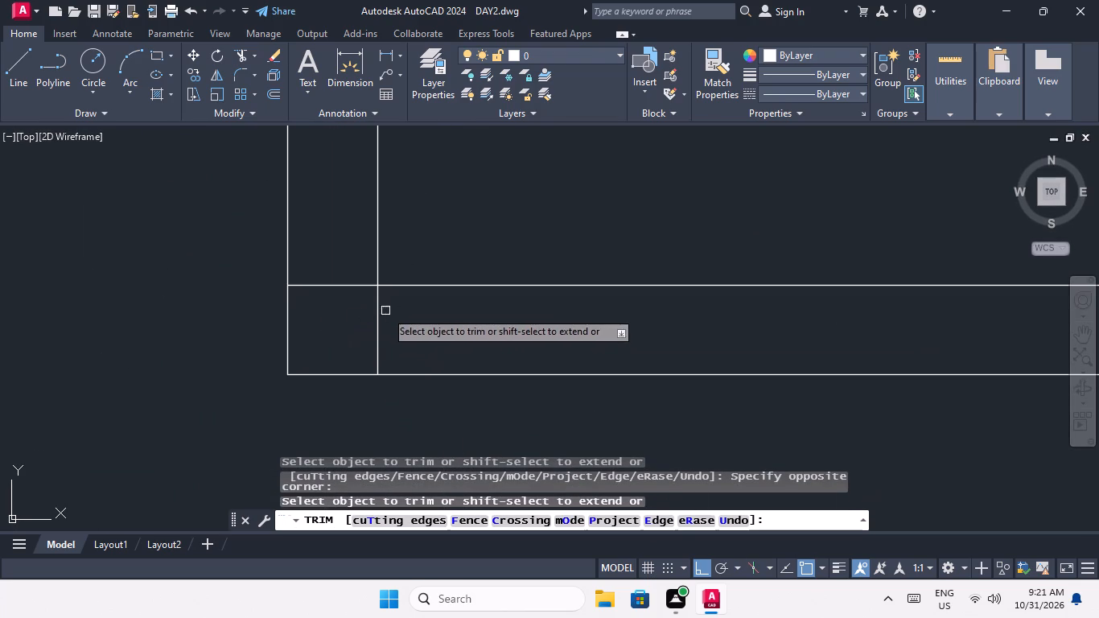
scroll(377, 321, up, 3)
drag(403, 296, 323, 344)
click(307, 351)
scroll(313, 339, down, 3)
click(307, 340)
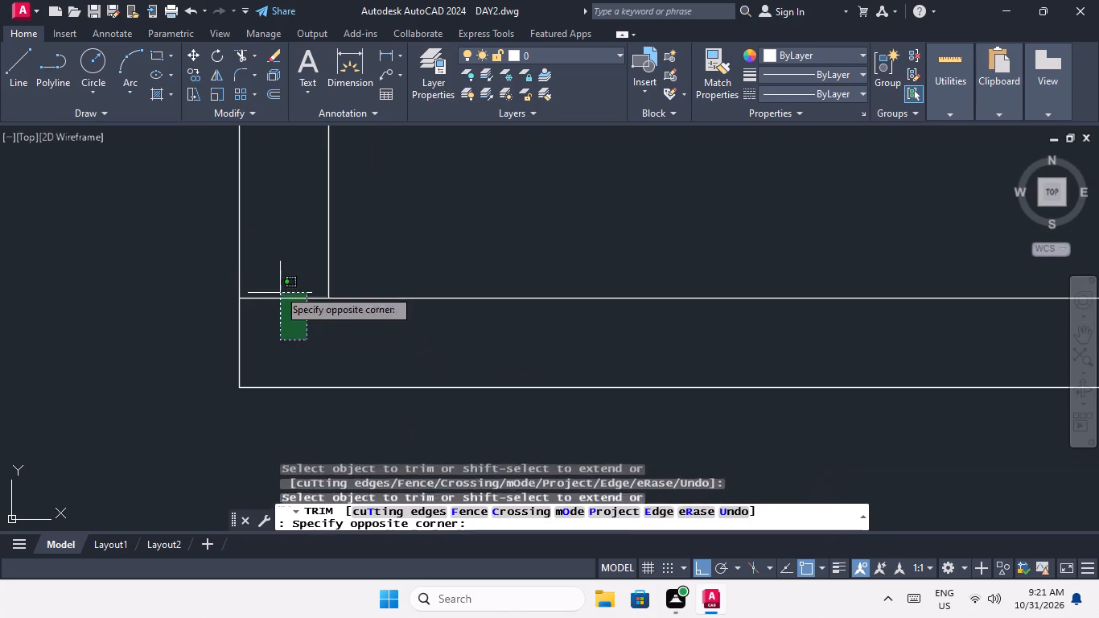
click(275, 274)
Trim the junction where the right unit's small-room bottom wall meets the right exterior wall.
scroll(275, 274, down, 4)
scroll(492, 266, up, 4)
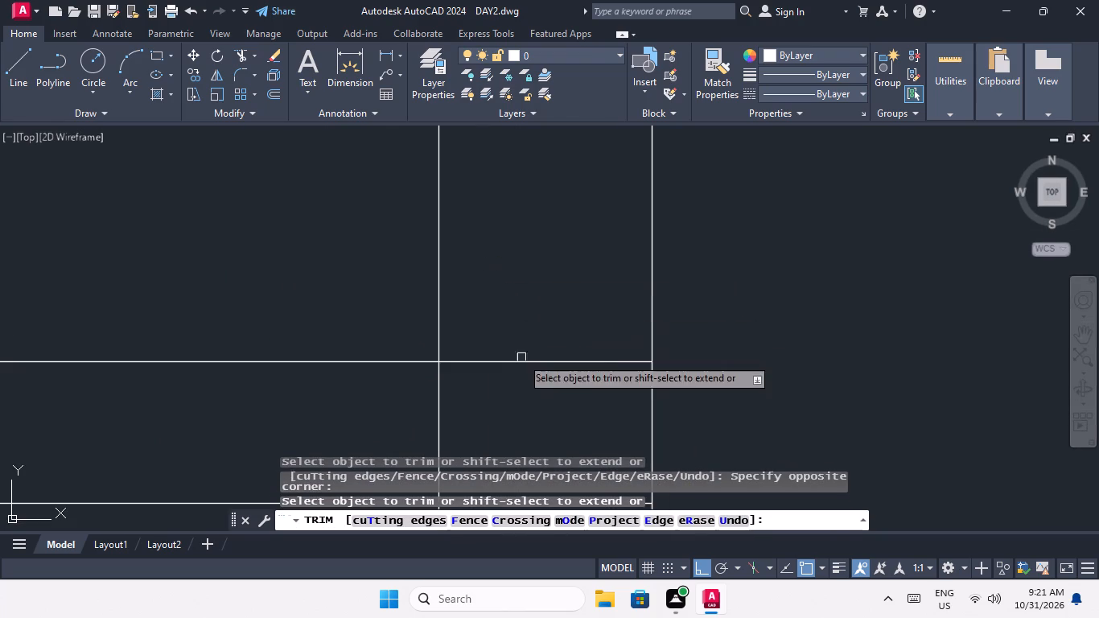
middle_drag(512, 329, 490, 217)
drag(549, 412, 524, 333)
drag(496, 214, 495, 250)
drag(480, 286, 411, 322)
click(378, 329)
scroll(406, 291, down, 5)
middle_drag(499, 305, 565, 276)
scroll(563, 271, down, 3)
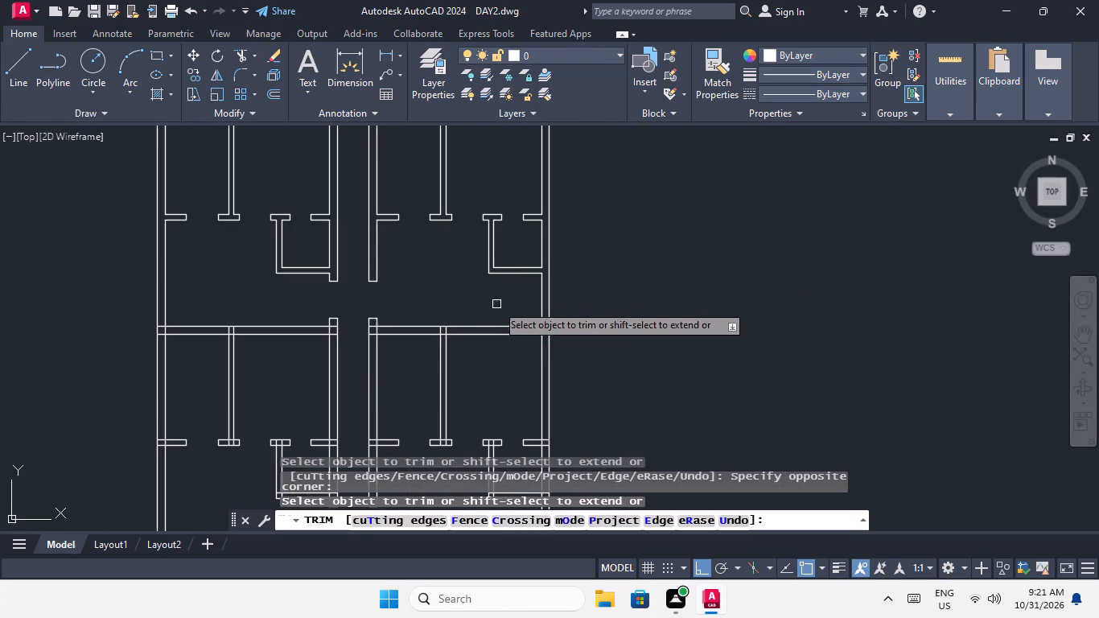
middle_drag(470, 337, 530, 325)
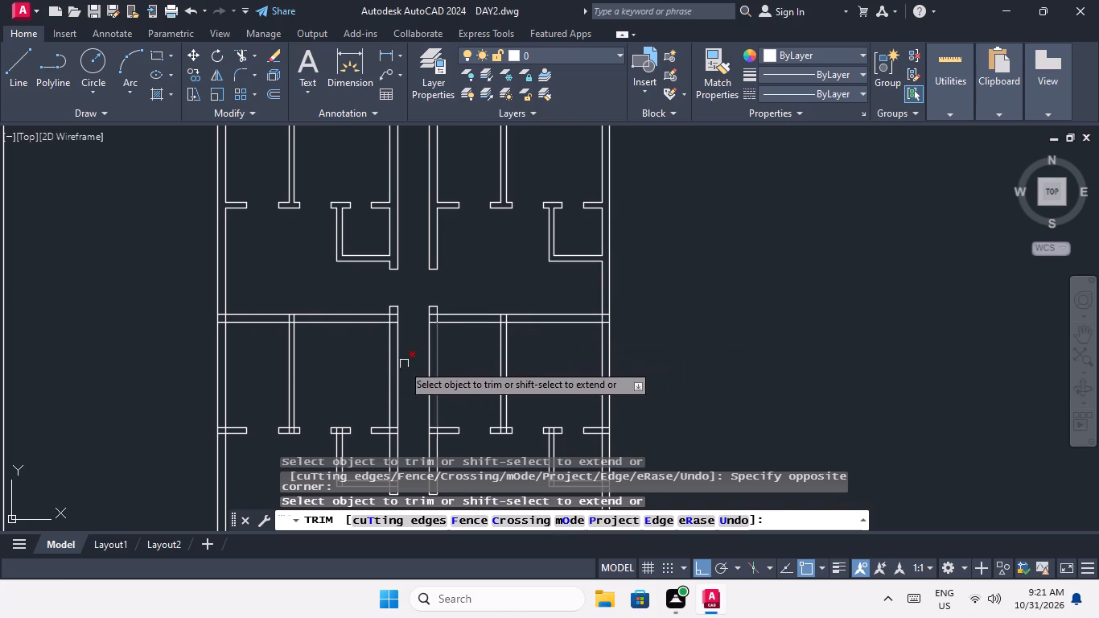
Trim the junction where the second row's top wall meets the left exterior wall.
scroll(208, 334, up, 5)
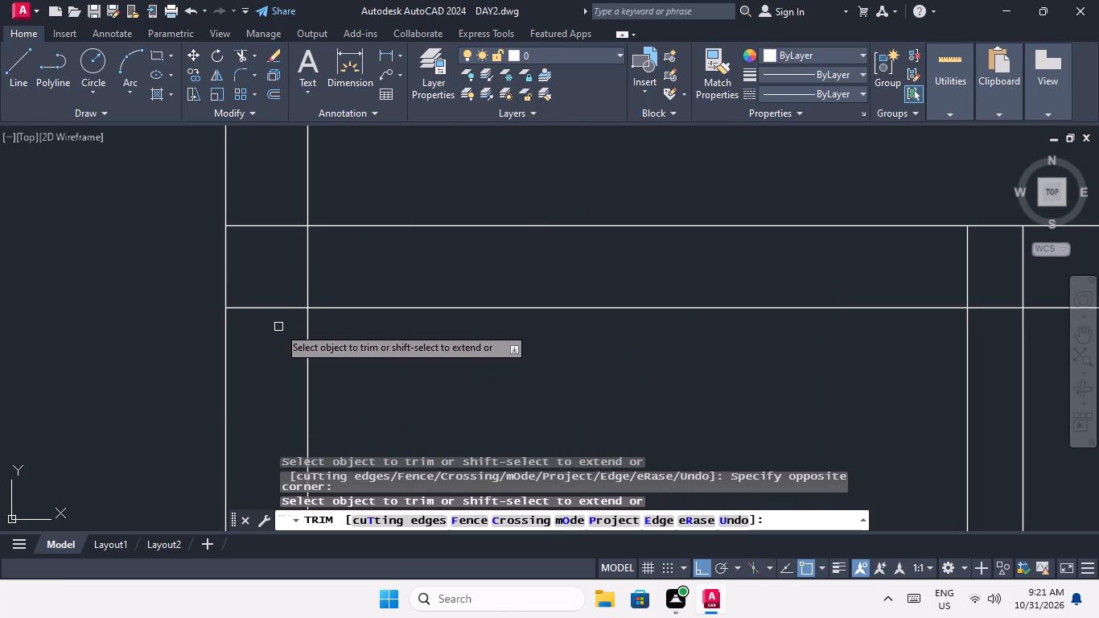
drag(285, 329, 273, 326)
click(247, 217)
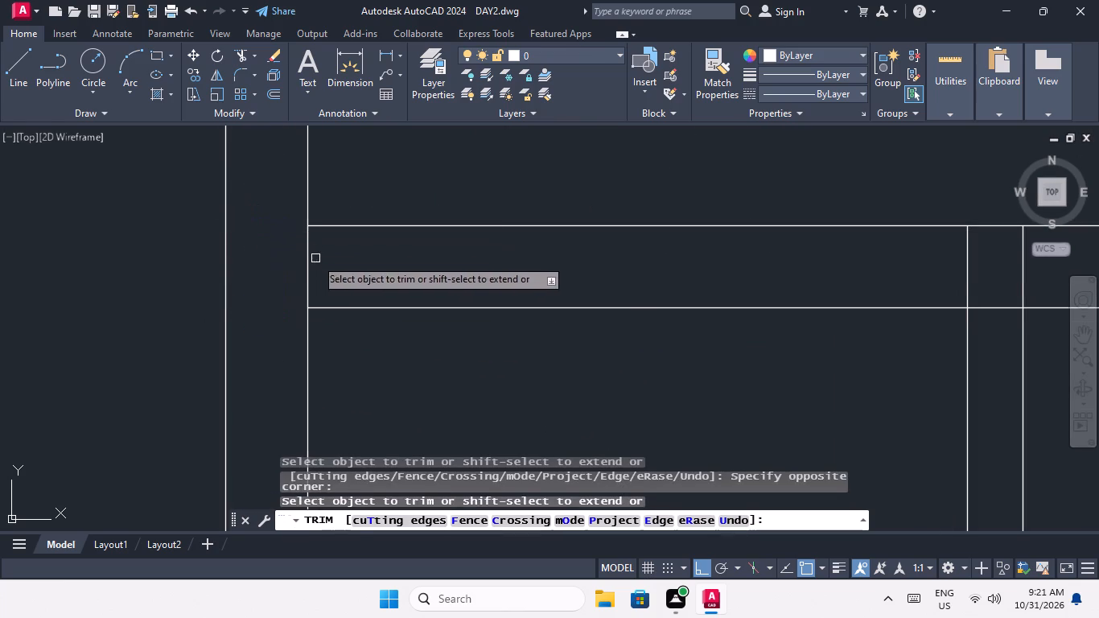
drag(319, 257, 307, 263)
click(277, 280)
Trim the T-junction where the second row's left-unit partition meets the top wall.
scroll(278, 266, down, 3)
scroll(451, 282, up, 3)
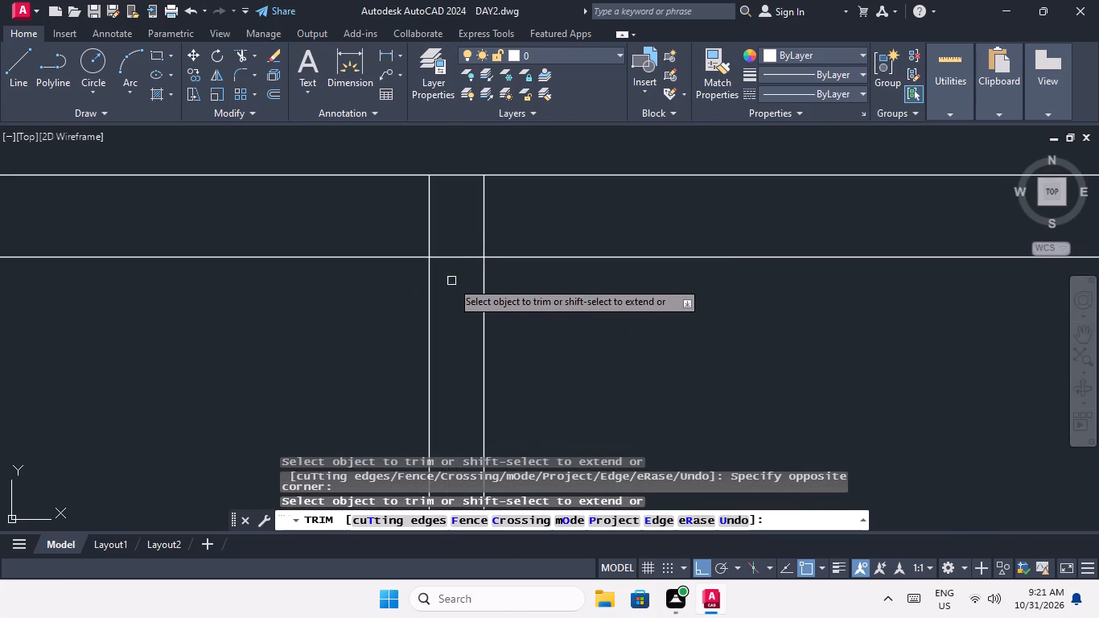
drag(499, 183, 493, 190)
click(387, 228)
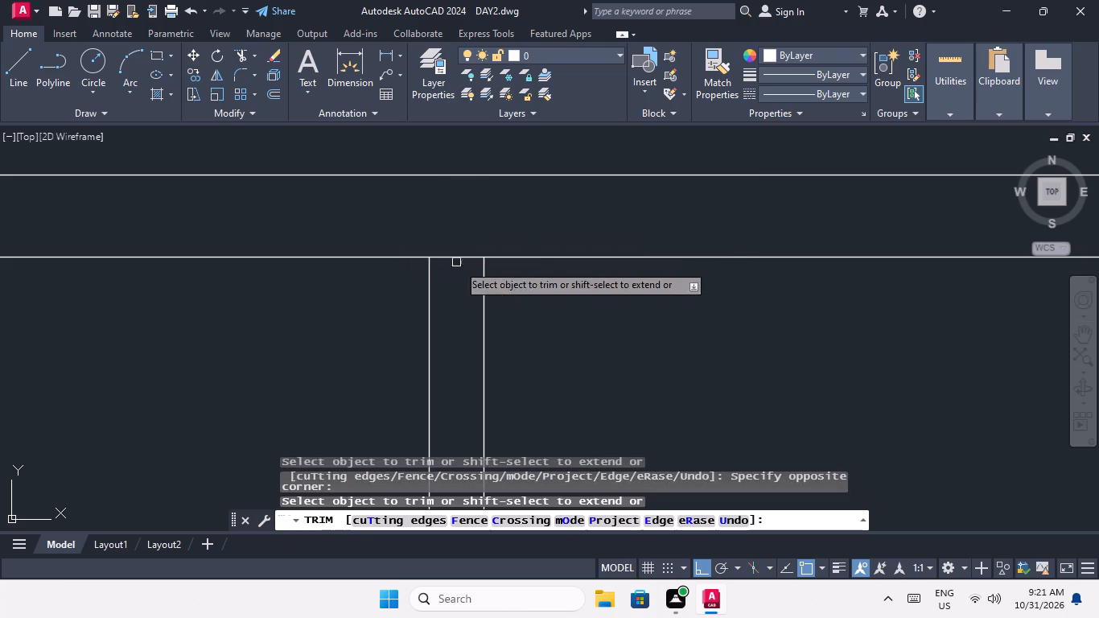
drag(467, 273, 461, 243)
click(459, 233)
Trim the junction where the left unit's top wall meets the left corridor wall in the second row.
scroll(458, 233, down, 5)
middle_drag(509, 267, 402, 304)
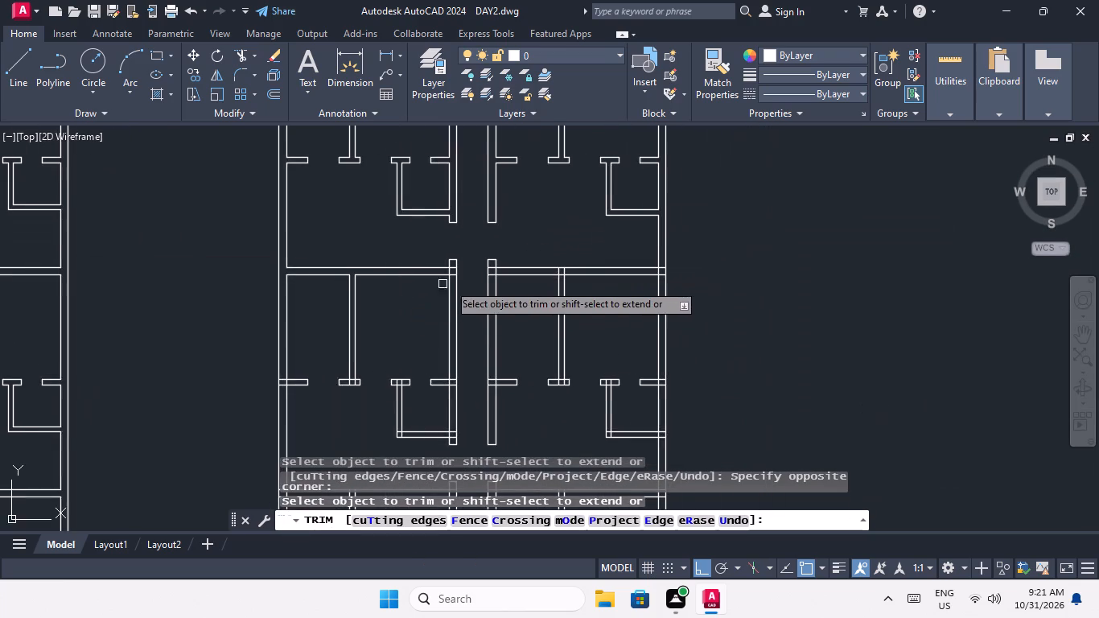
scroll(475, 267, up, 4)
scroll(318, 309, up, 2)
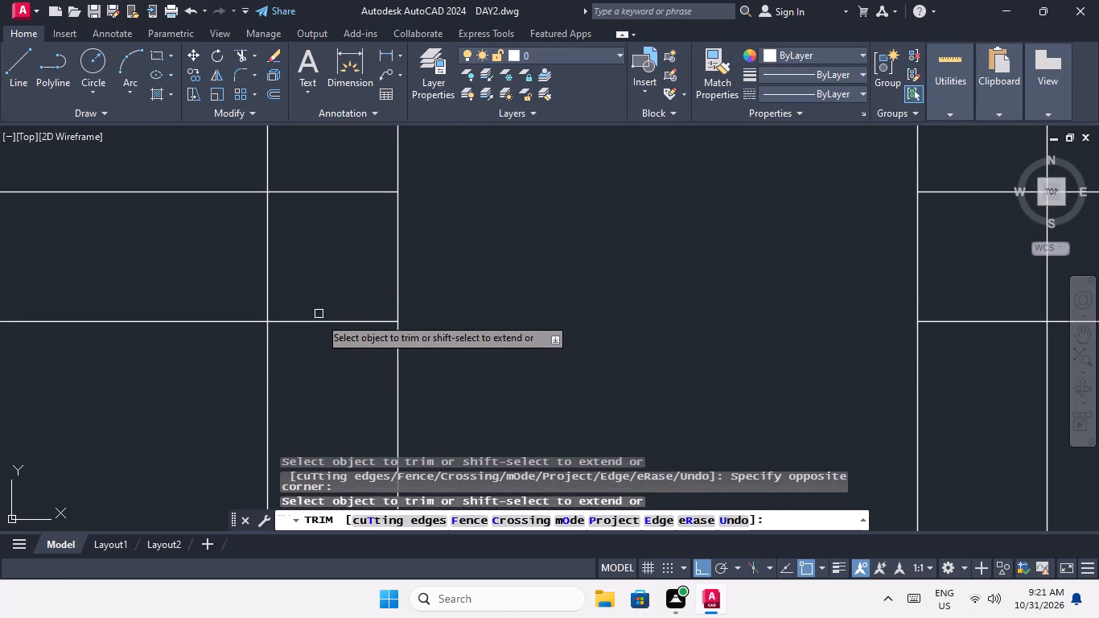
drag(340, 353, 333, 345)
drag(324, 179, 324, 200)
drag(327, 210, 266, 284)
click(210, 295)
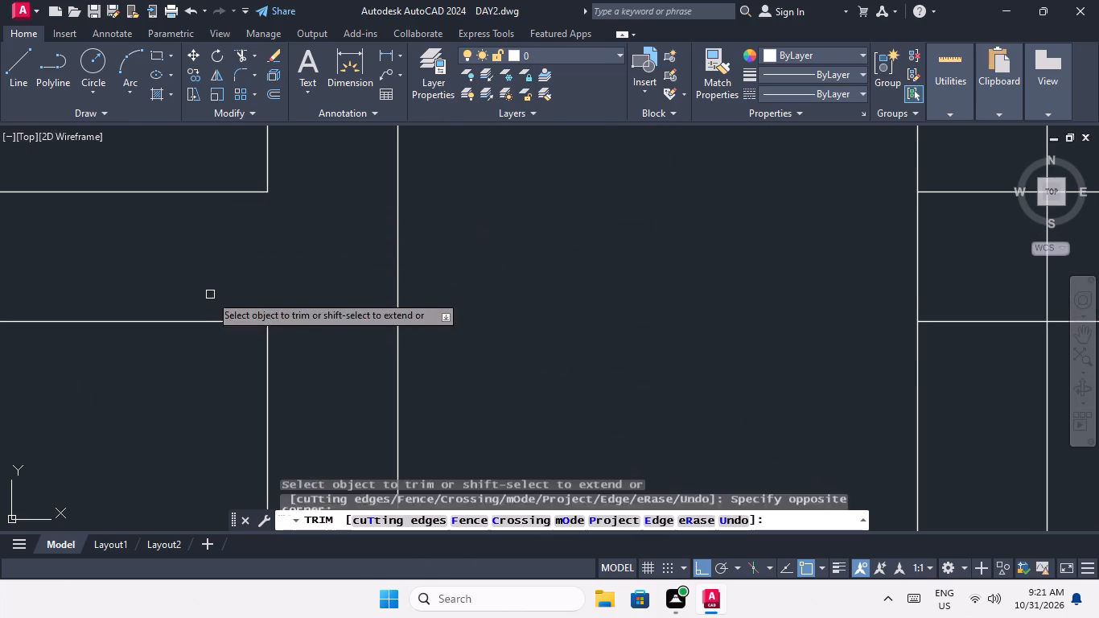
Trim the junction where the right unit's top wall meets the right corridor wall in the second row.
scroll(225, 274, down, 5)
scroll(302, 274, up, 4)
drag(293, 318, 294, 307)
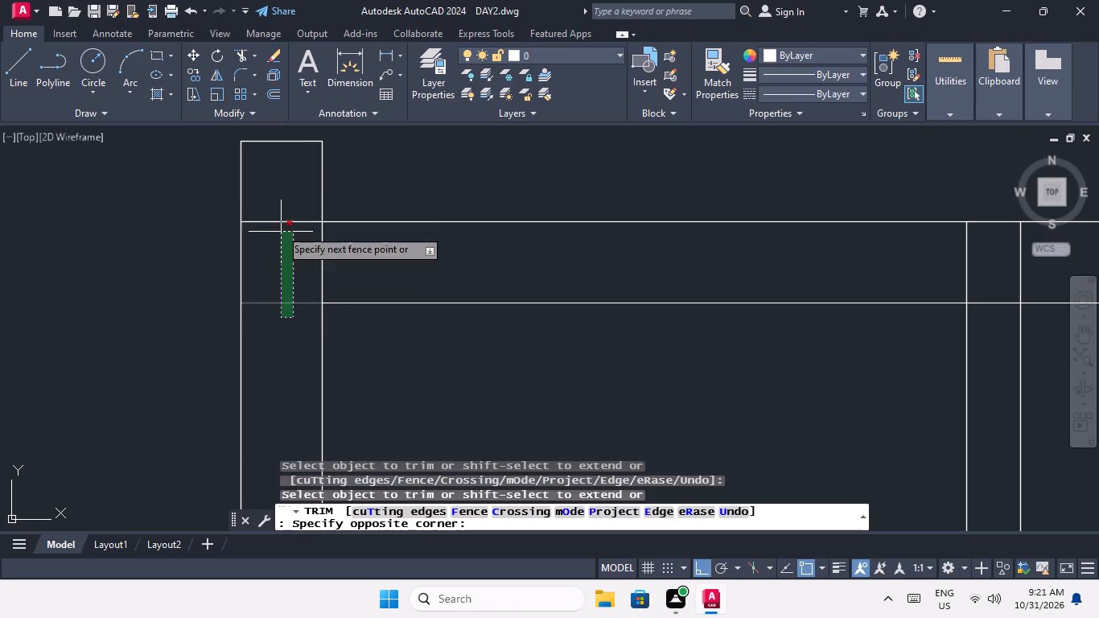
drag(276, 199, 277, 207)
drag(348, 264, 297, 282)
click(297, 282)
Trim the T-junction where the second row's right-unit partition meets the top wall.
scroll(296, 231, down, 5)
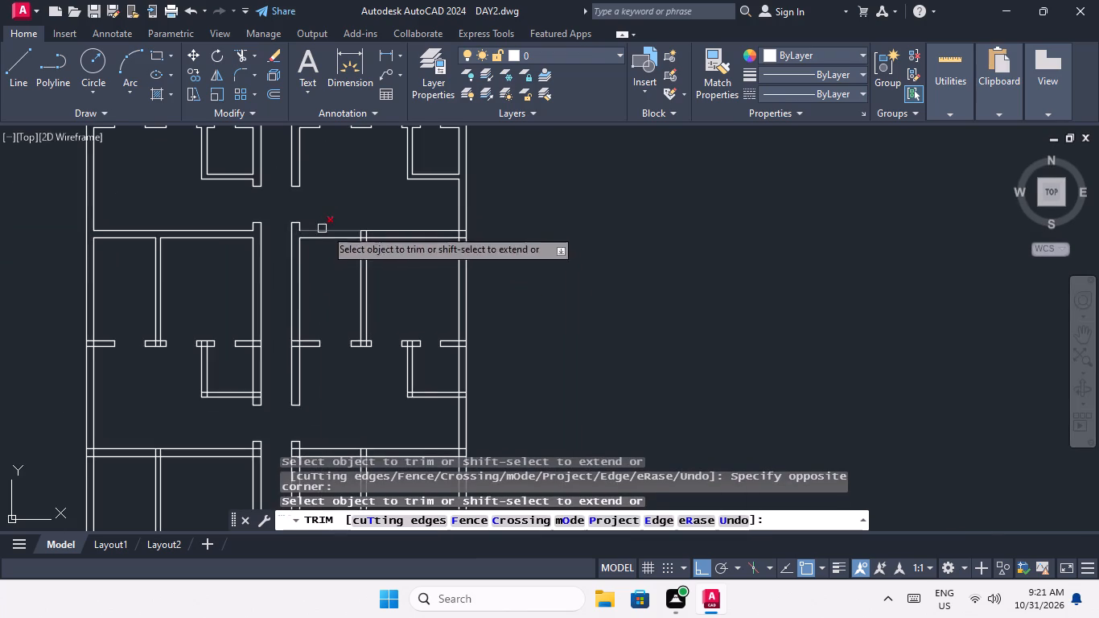
scroll(405, 243, up, 4)
middle_drag(170, 251, 299, 321)
scroll(255, 268, up, 2)
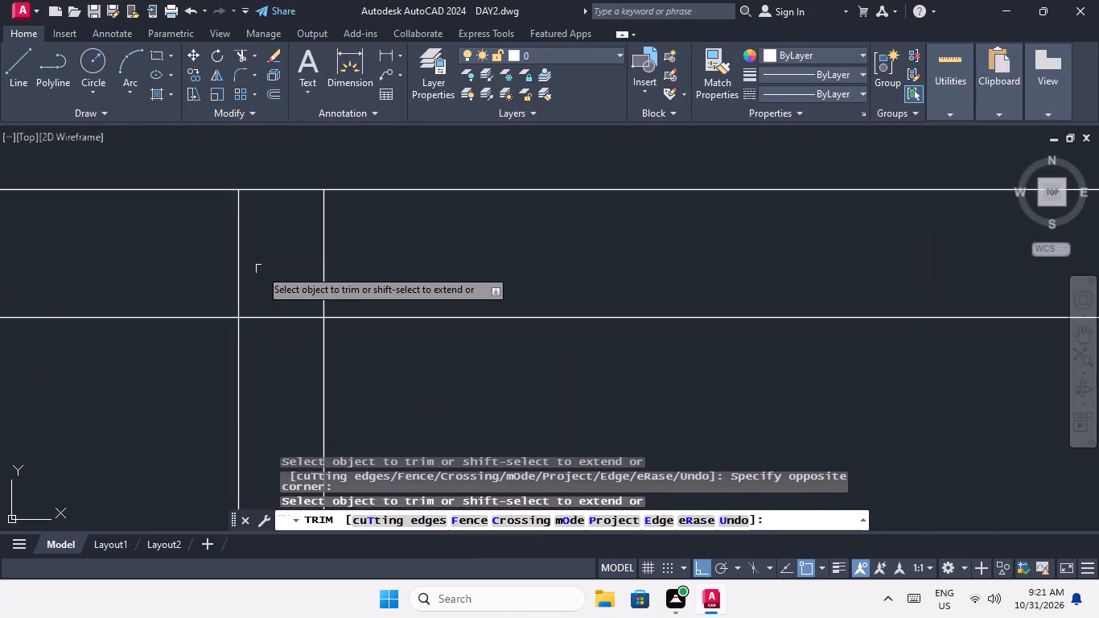
drag(351, 236, 310, 245)
click(207, 257)
drag(290, 361, 292, 353)
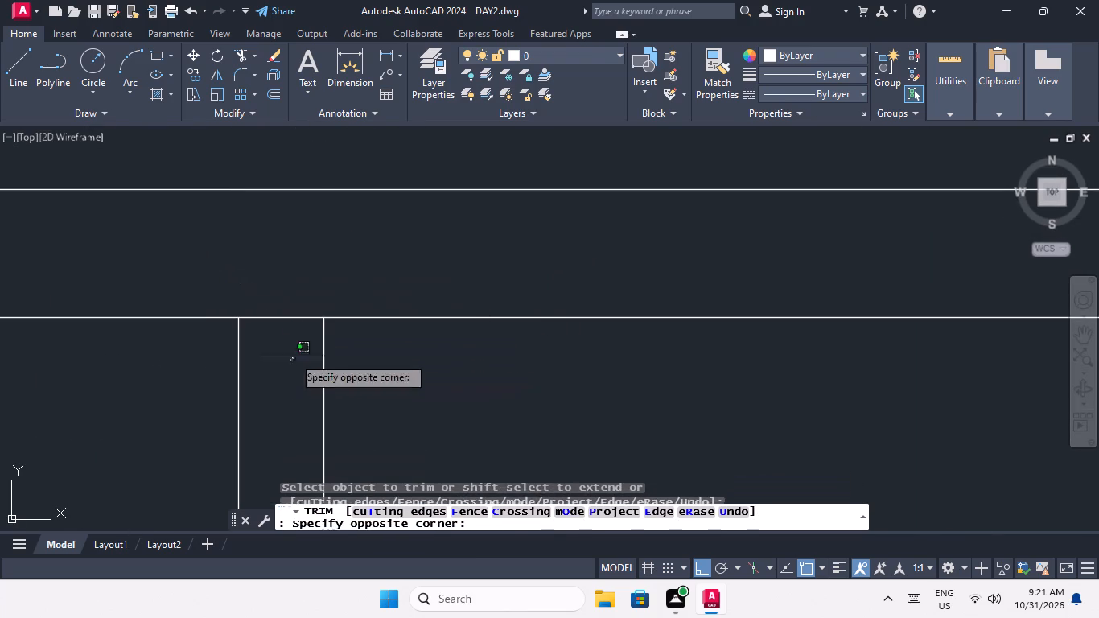
drag(292, 353, 282, 328)
click(267, 282)
Trim the junction where the second row's top wall meets the right exterior wall.
scroll(265, 282, down, 5)
scroll(424, 277, up, 4)
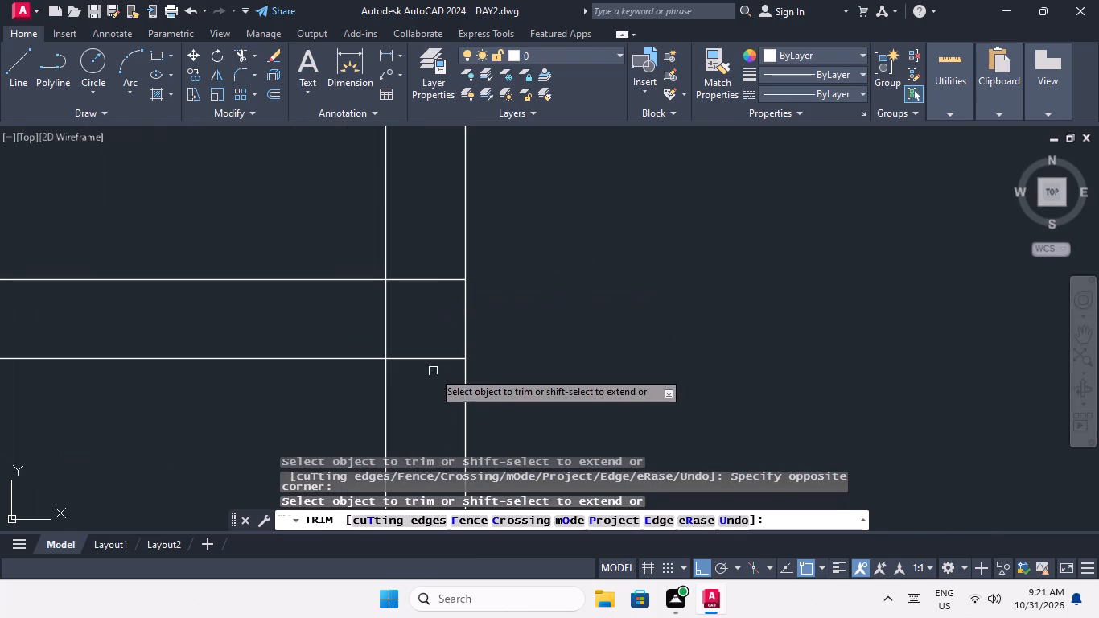
drag(437, 380, 430, 323)
drag(415, 226, 415, 238)
drag(408, 294, 389, 319)
click(361, 331)
scroll(366, 314, down, 4)
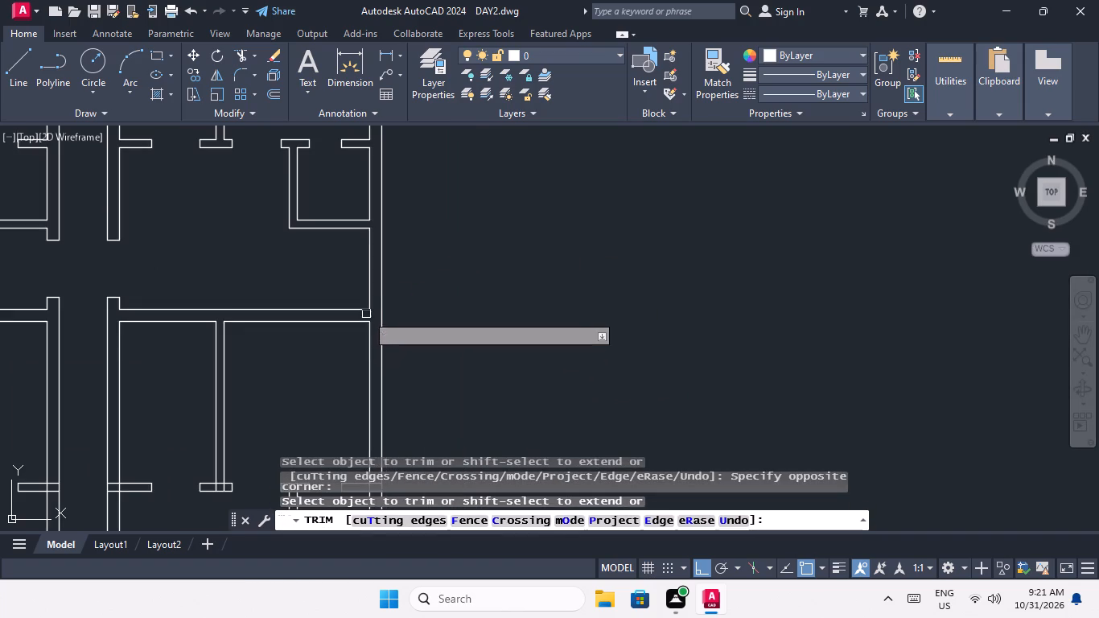
Trim the junction where the second row's left-unit short wall segment meets the left exterior wall.
middle_drag(442, 338, 512, 299)
scroll(512, 286, down, 3)
scroll(366, 337, up, 2)
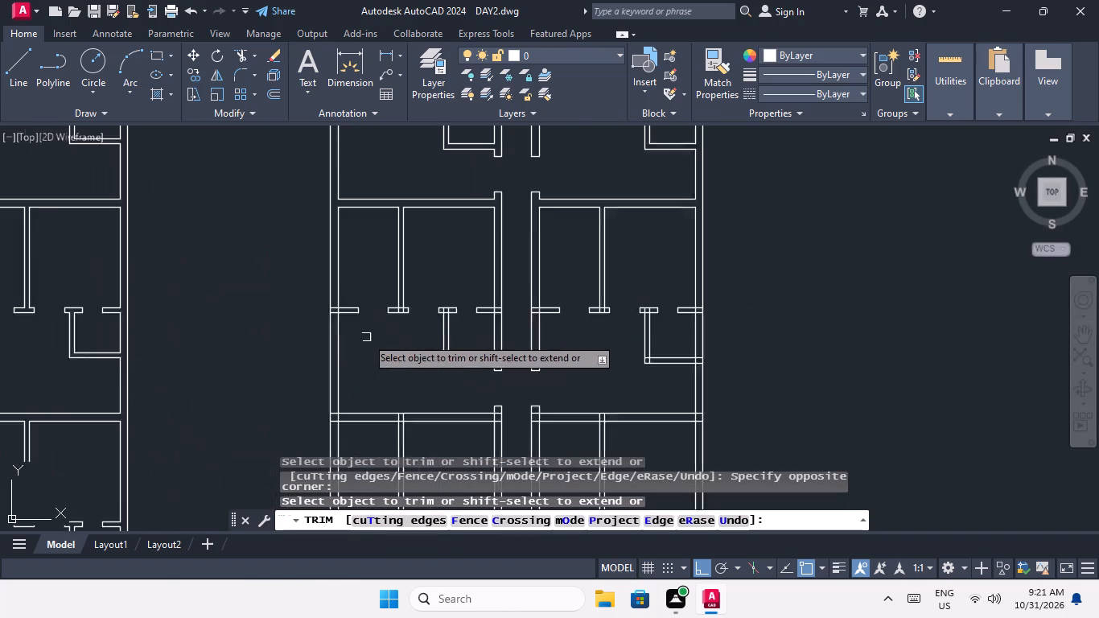
scroll(367, 336, up, 2)
middle_drag(356, 311, 430, 378)
scroll(357, 335, up, 3)
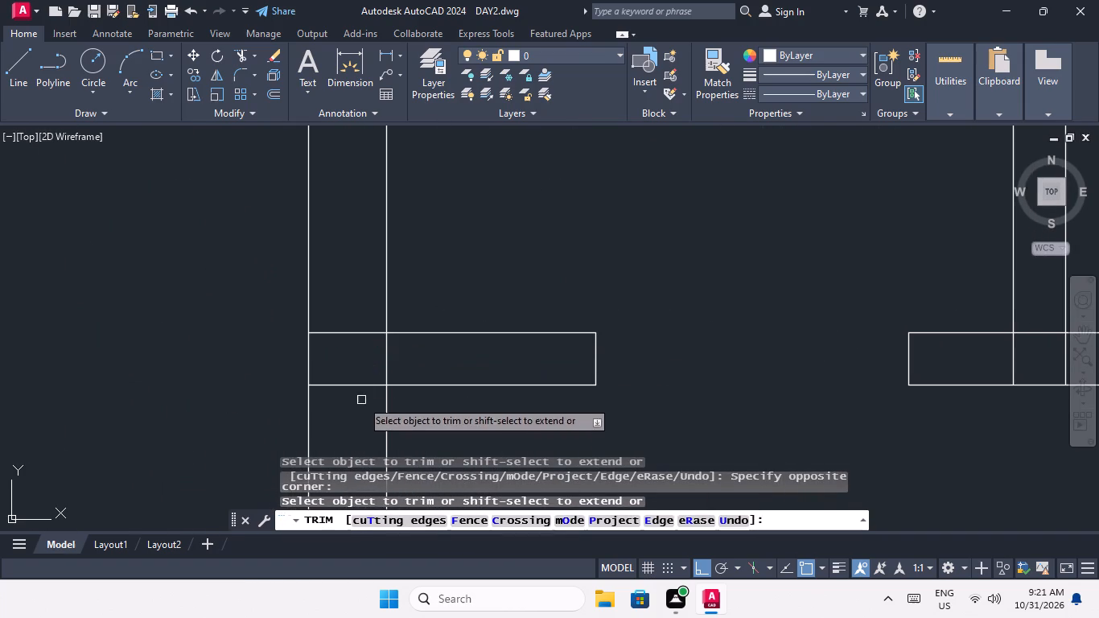
drag(361, 400, 352, 369)
click(340, 306)
drag(430, 350, 360, 368)
click(354, 369)
scroll(342, 335, down, 3)
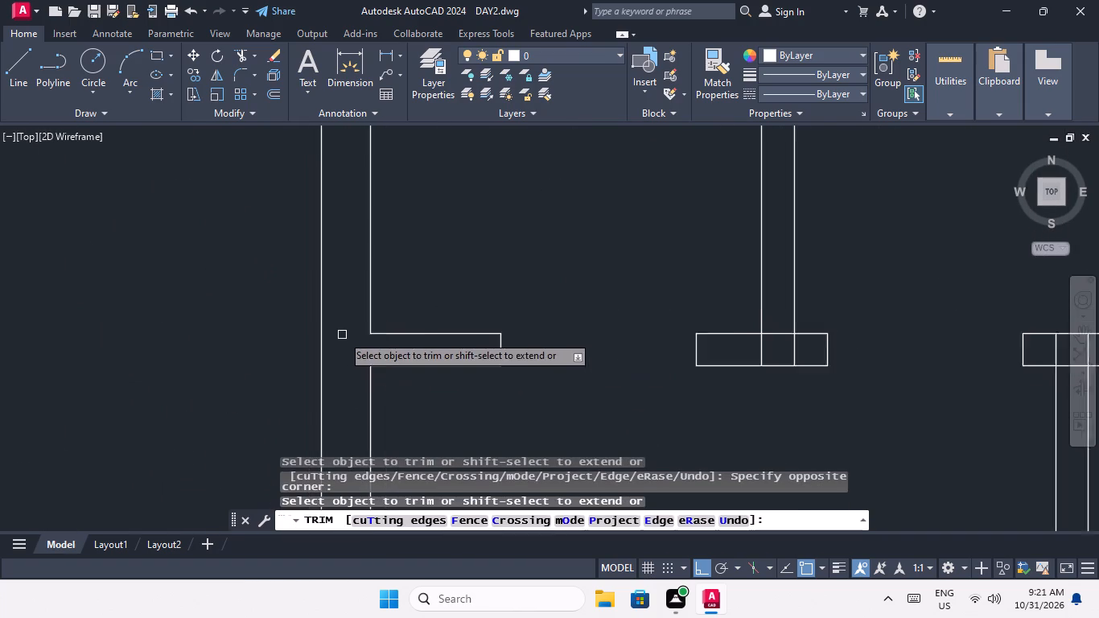
Trim the T-junction where the second row's left-unit partition meets the short wall segment at its lower end.
scroll(342, 335, down, 1)
scroll(458, 351, up, 4)
scroll(410, 299, up, 2)
drag(508, 238, 425, 276)
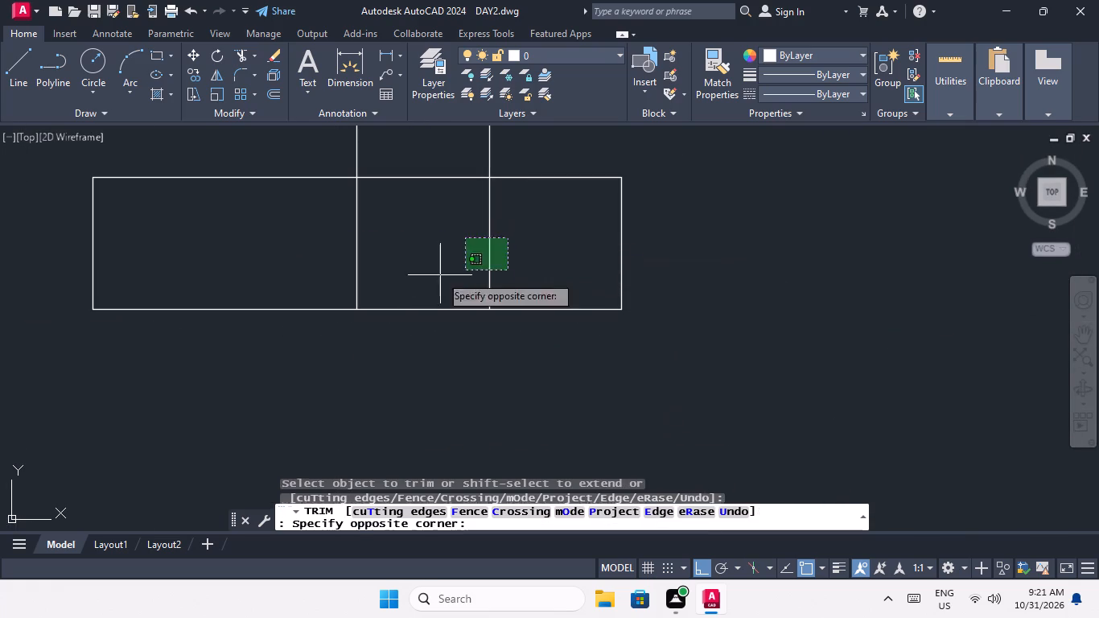
drag(425, 276, 440, 275)
click(313, 274)
middle_drag(397, 268, 413, 365)
drag(456, 326, 433, 273)
click(422, 229)
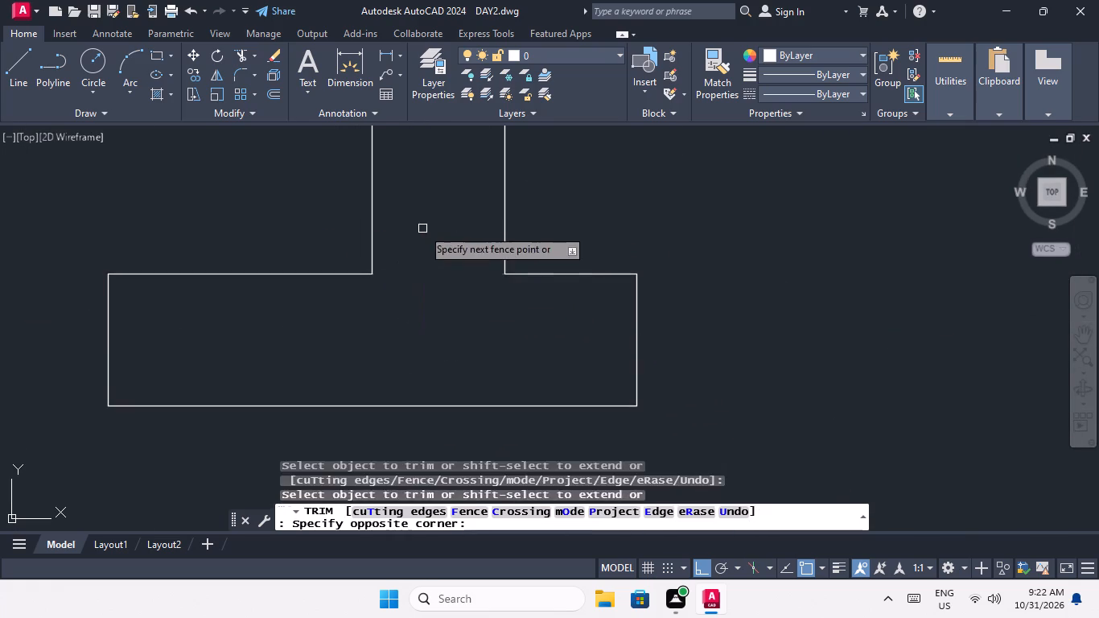
Trim the T-junction where the left unit's small-room side wall meets the short wall segment above it in the second row.
scroll(413, 262, down, 5)
scroll(529, 277, up, 4)
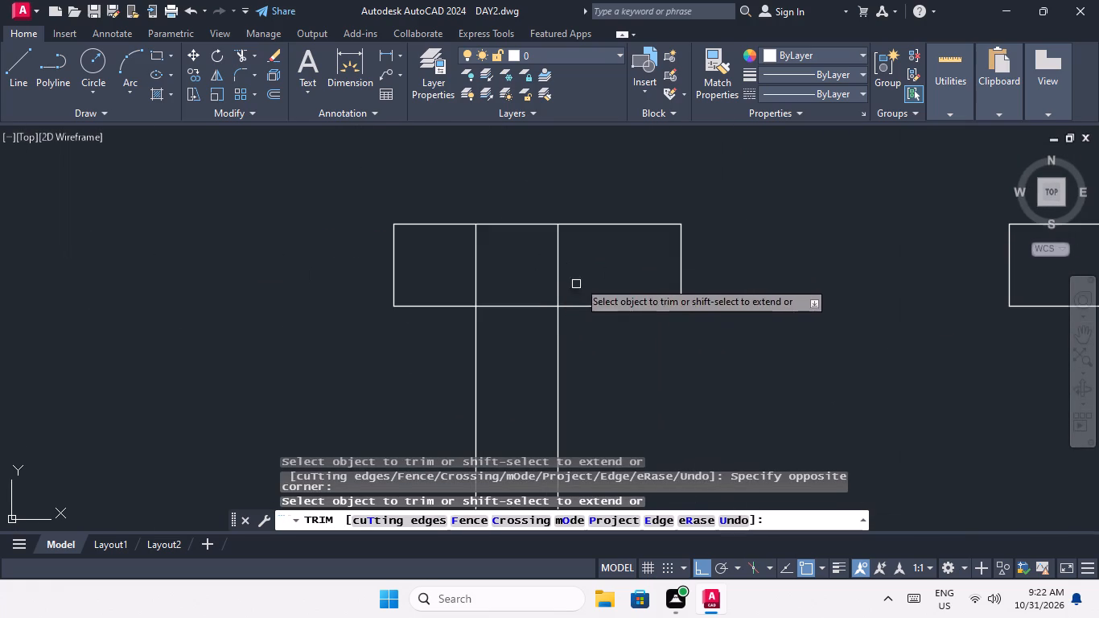
drag(586, 253, 565, 263)
drag(428, 274, 438, 277)
drag(521, 333, 518, 316)
click(509, 295)
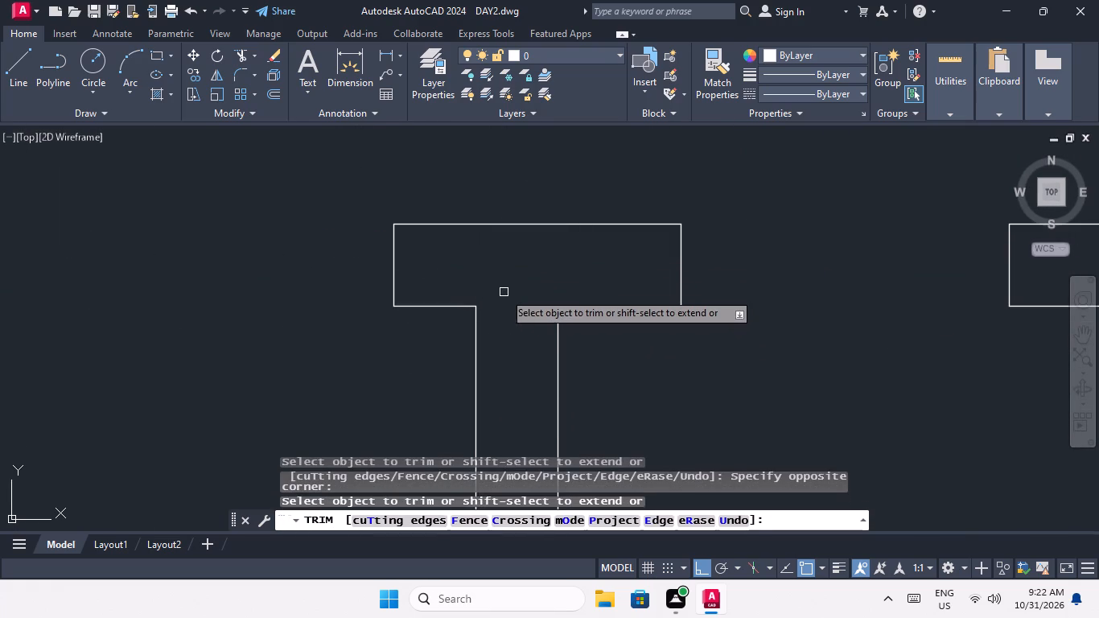
Trim the junction where the second row's left-unit short wall segment meets the left corridor wall.
scroll(504, 291, down, 4)
scroll(641, 278, up, 4)
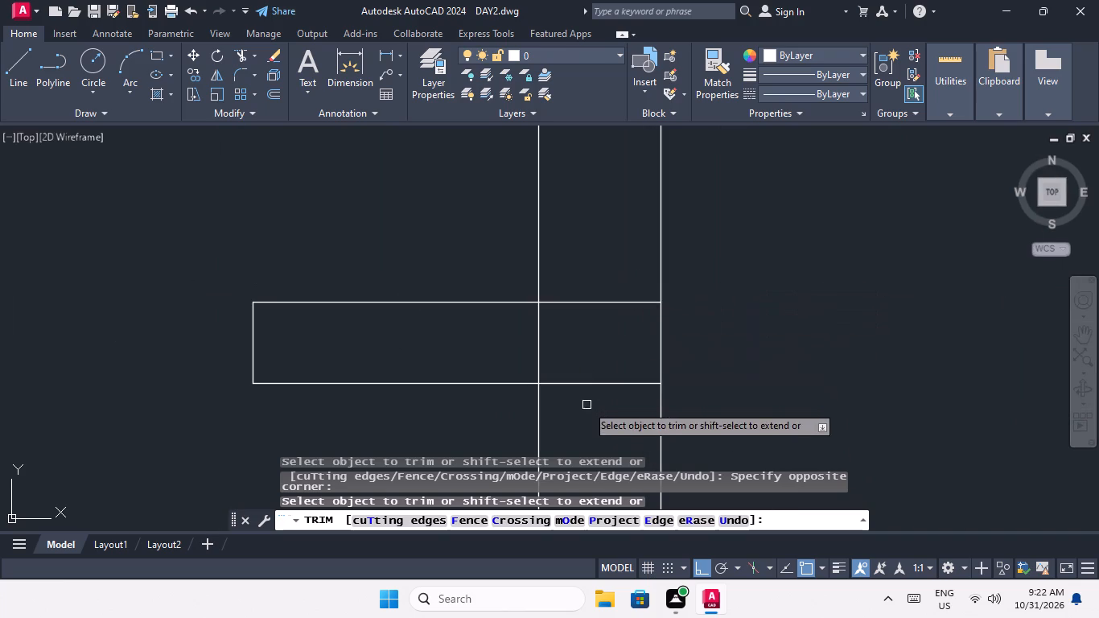
drag(619, 396, 616, 385)
drag(584, 263, 582, 279)
drag(565, 336, 521, 353)
click(489, 348)
Trim the overlapping wall lines at the lower-left corner of the second row's left-unit small room.
scroll(506, 319, down, 4)
middle_drag(447, 415, 467, 330)
scroll(414, 370, up, 5)
drag(487, 296, 478, 319)
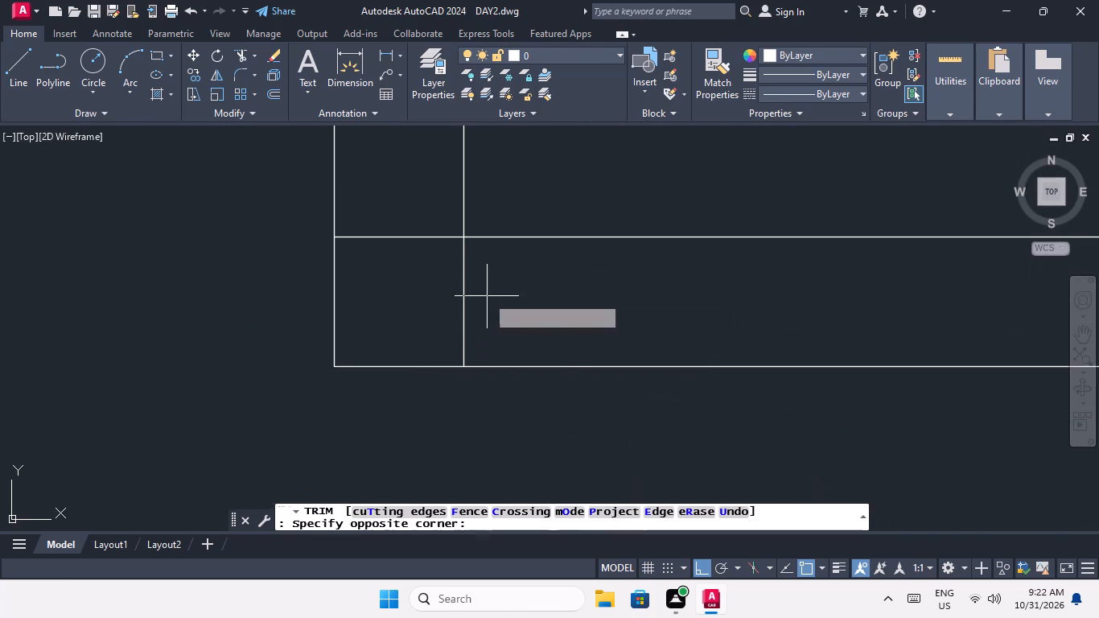
drag(478, 319, 443, 336)
drag(418, 336, 425, 328)
drag(446, 291, 418, 254)
drag(383, 192, 385, 214)
Trim the junction where the left unit's small-room bottom wall meets the left corridor wall in the second row.
scroll(381, 232, down, 4)
middle_drag(539, 299, 426, 388)
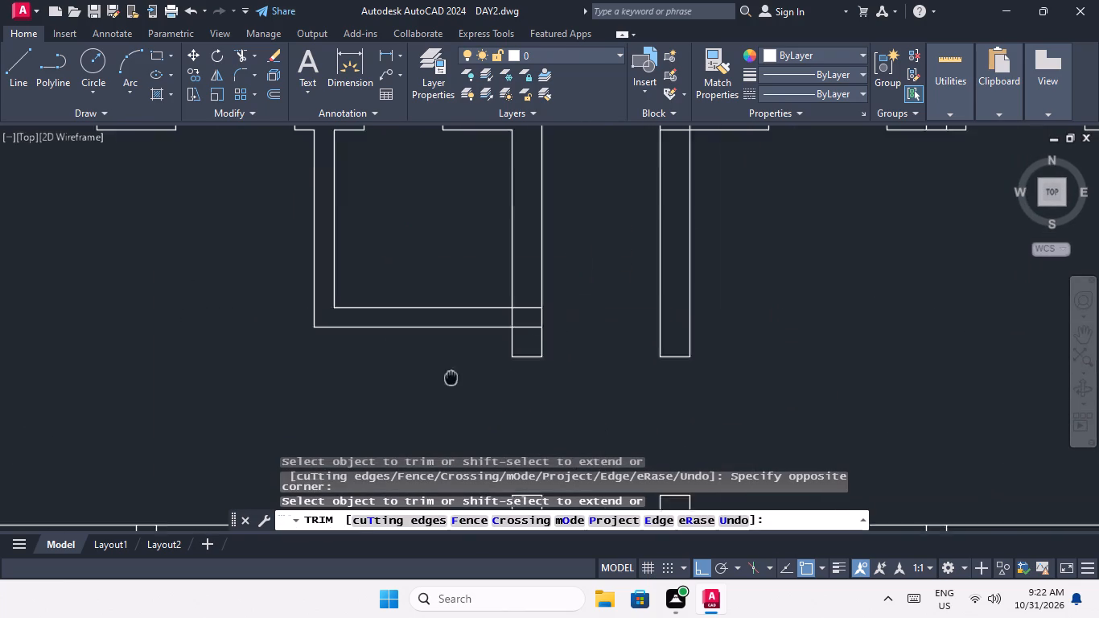
middle_drag(426, 388, 331, 433)
scroll(377, 419, up, 3)
drag(413, 377, 403, 356)
drag(380, 246, 378, 262)
drag(368, 285, 324, 315)
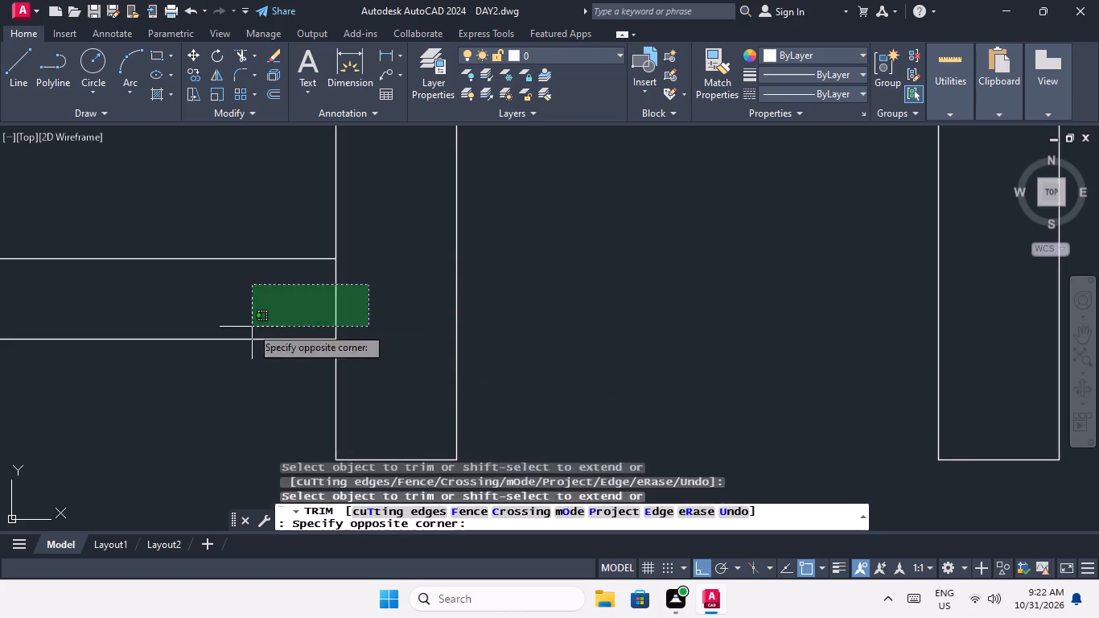
click(251, 327)
Trim the junction where the second row's right-unit short wall segment meets the right corridor wall.
scroll(270, 307, down, 5)
scroll(335, 221, up, 4)
drag(374, 336, 367, 310)
drag(351, 233, 354, 249)
drag(413, 278, 379, 294)
click(356, 295)
scroll(359, 286, down, 4)
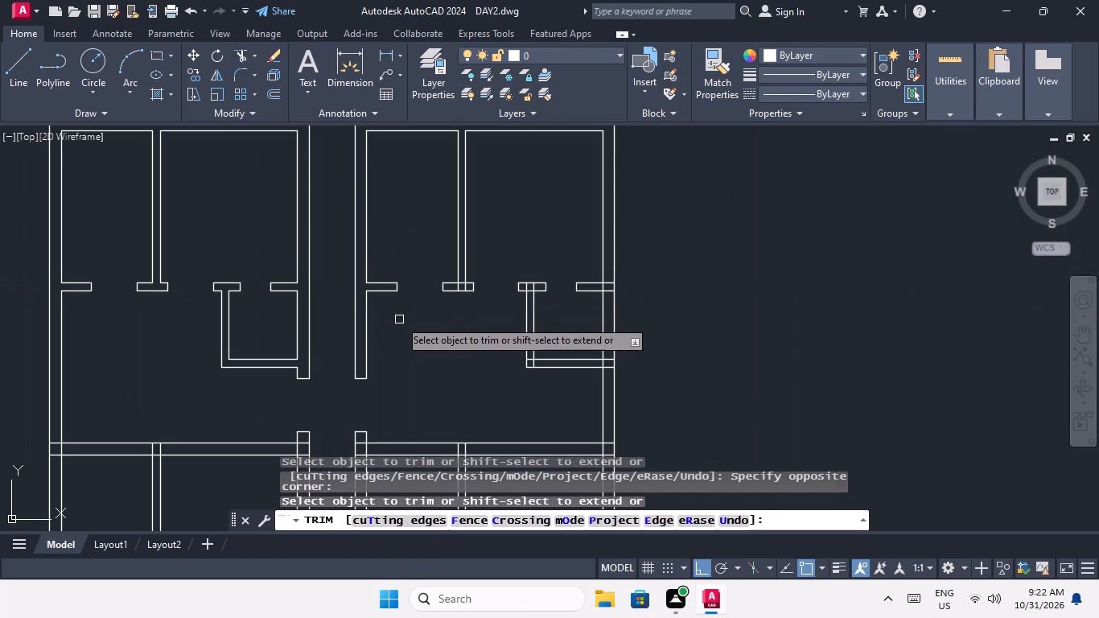
Trim the T-junction where the second row's right-unit partition meets the short wall segment at its lower end.
scroll(399, 318, down, 3)
scroll(385, 329, up, 5)
middle_drag(599, 379, 541, 473)
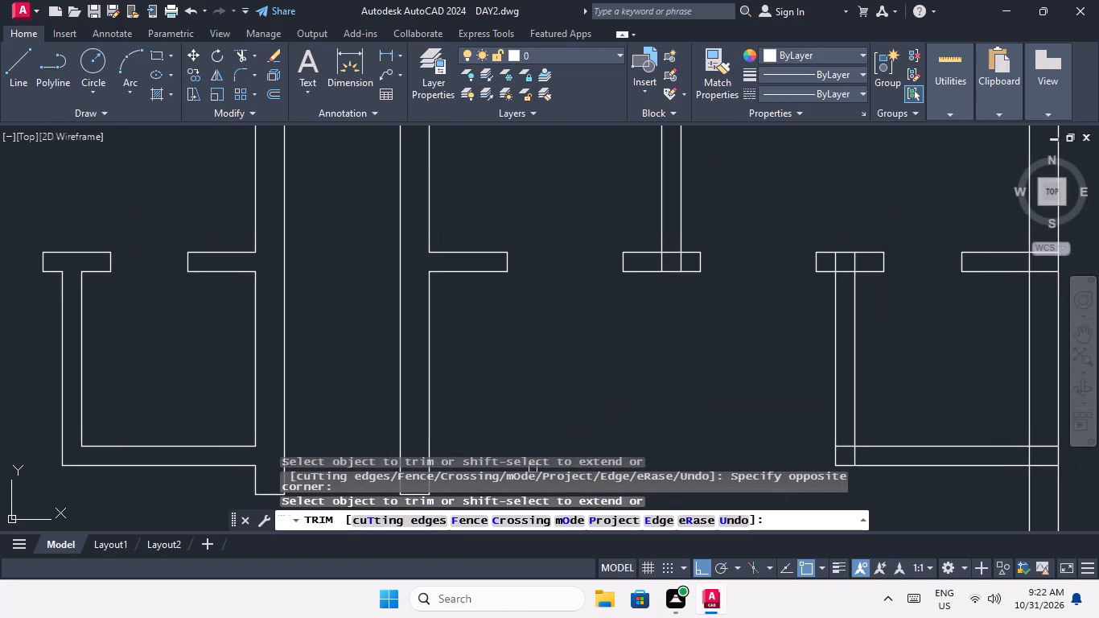
scroll(572, 414, down, 2)
scroll(620, 362, up, 7)
drag(595, 289, 540, 318)
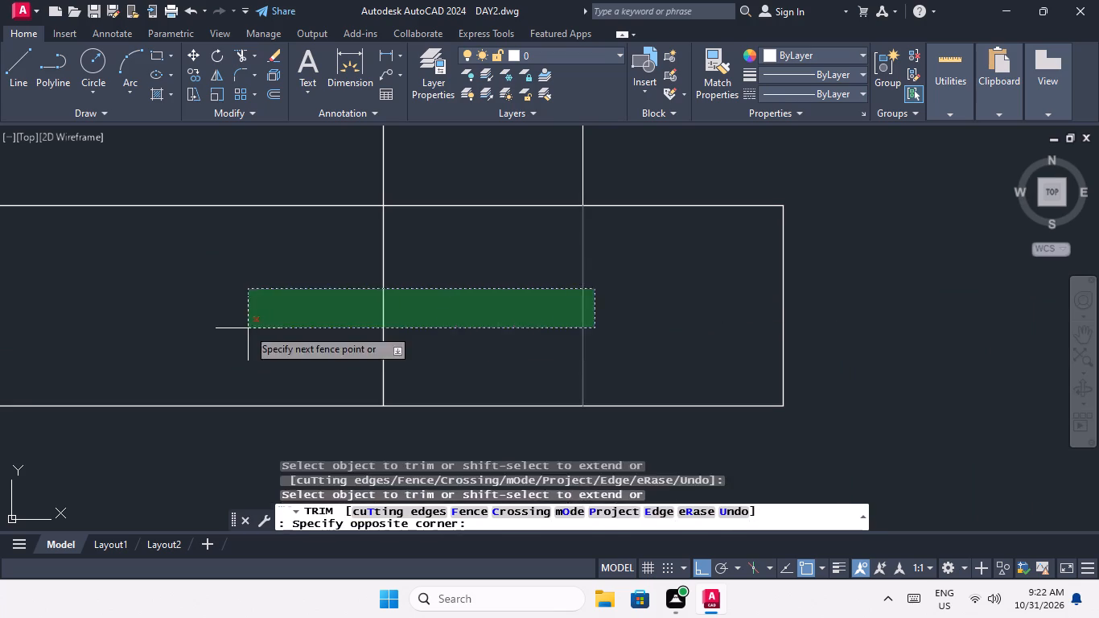
drag(248, 328, 271, 331)
drag(525, 288, 504, 274)
click(454, 165)
scroll(450, 195, down, 5)
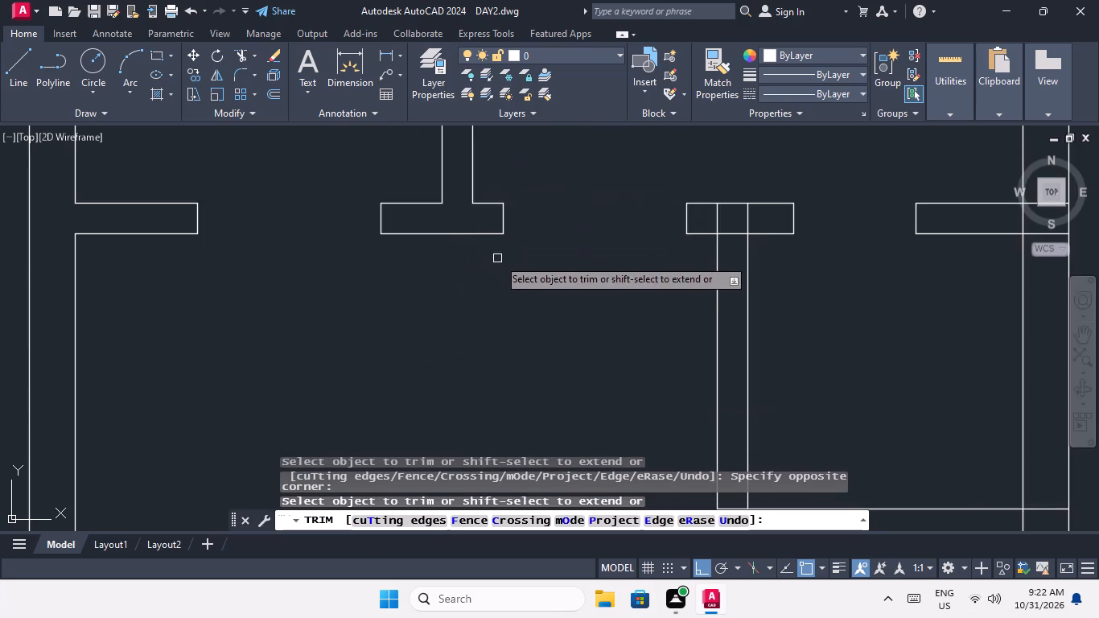
Trim the T-junction where the right unit's small-room side wall meets the short wall segment above it in the second row.
middle_drag(500, 260, 374, 348)
middle_drag(389, 377, 222, 289)
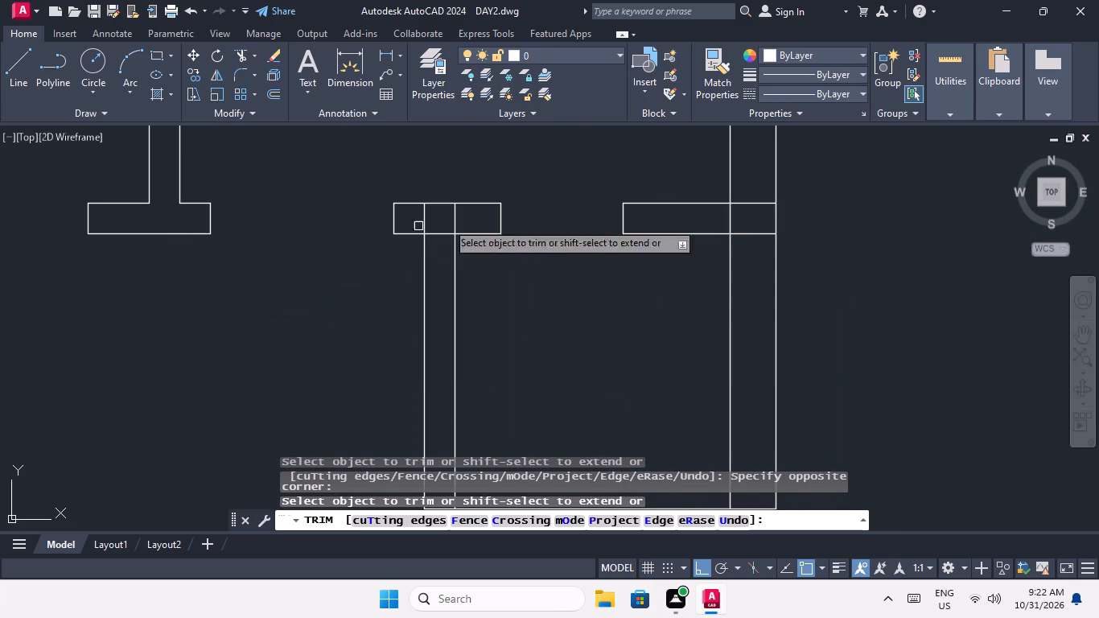
scroll(443, 214, up, 2)
drag(484, 221, 446, 234)
click(373, 240)
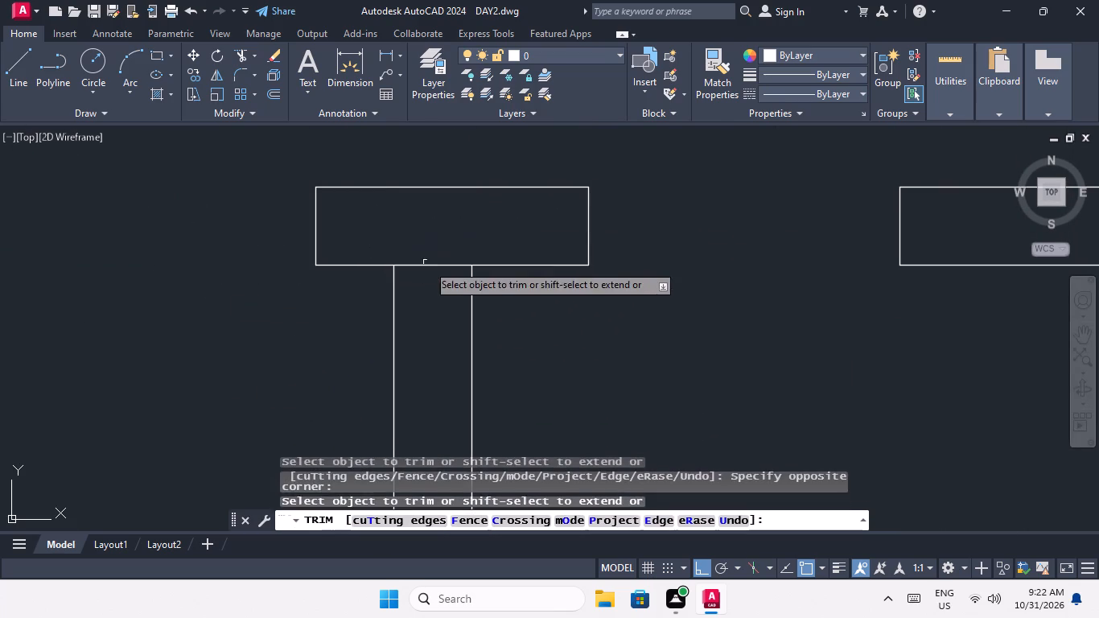
drag(439, 295, 417, 254)
click(414, 233)
Trim the overlapping wall lines at the lower-left corner of the second row's right-unit small room.
scroll(418, 244, down, 5)
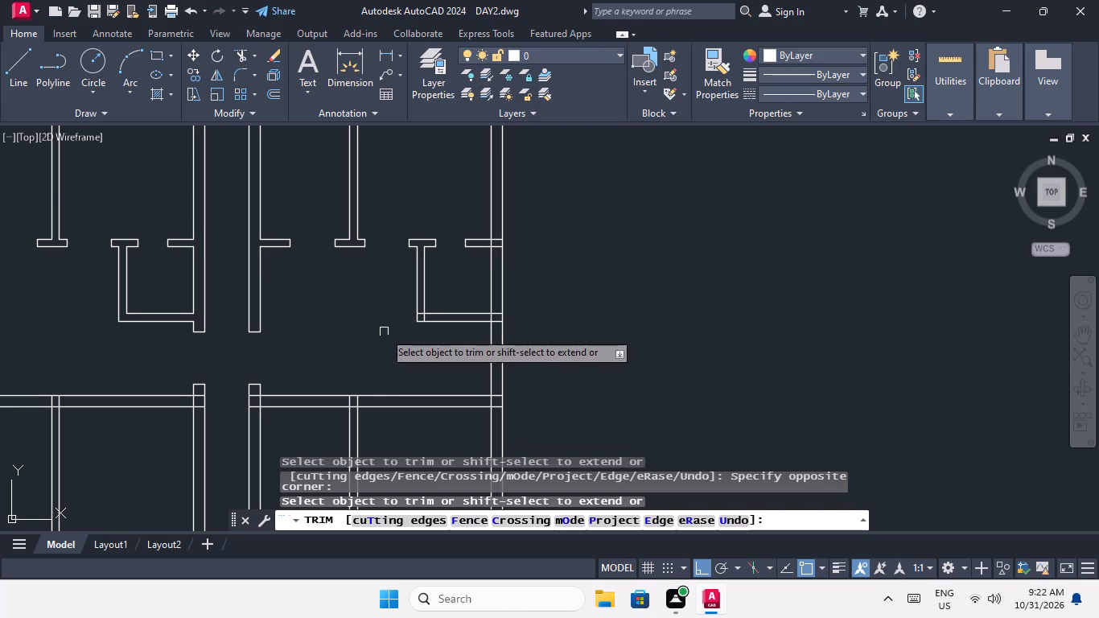
scroll(426, 312, up, 5)
drag(449, 311, 393, 339)
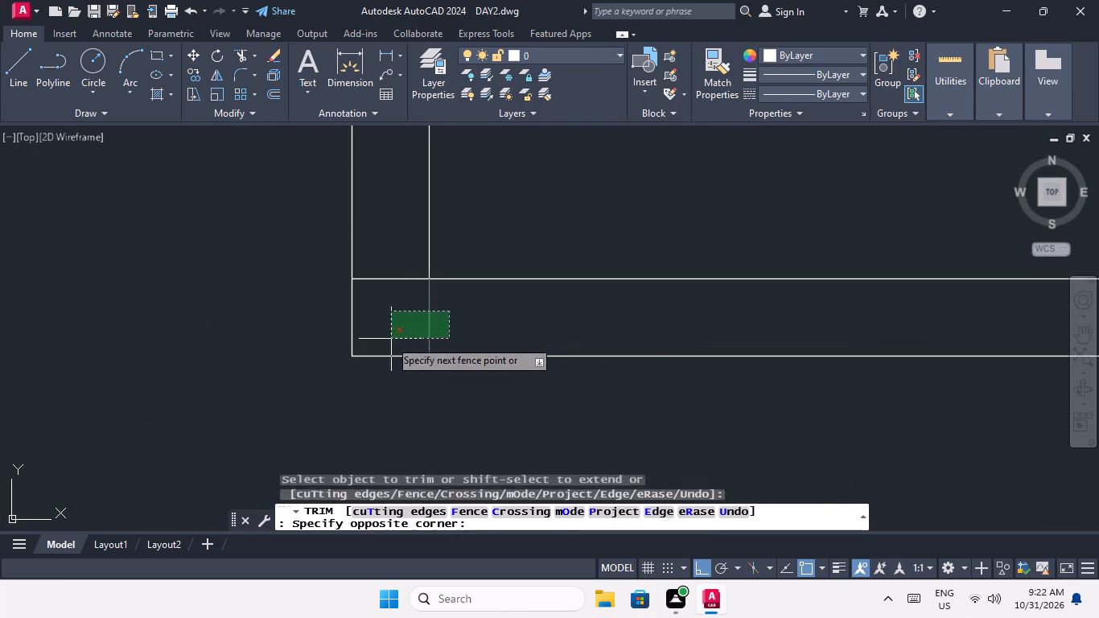
click(388, 340)
click(386, 310)
click(377, 272)
Trim the junction where the second row's right-unit short wall segment meets the right exterior wall.
scroll(393, 266, down, 5)
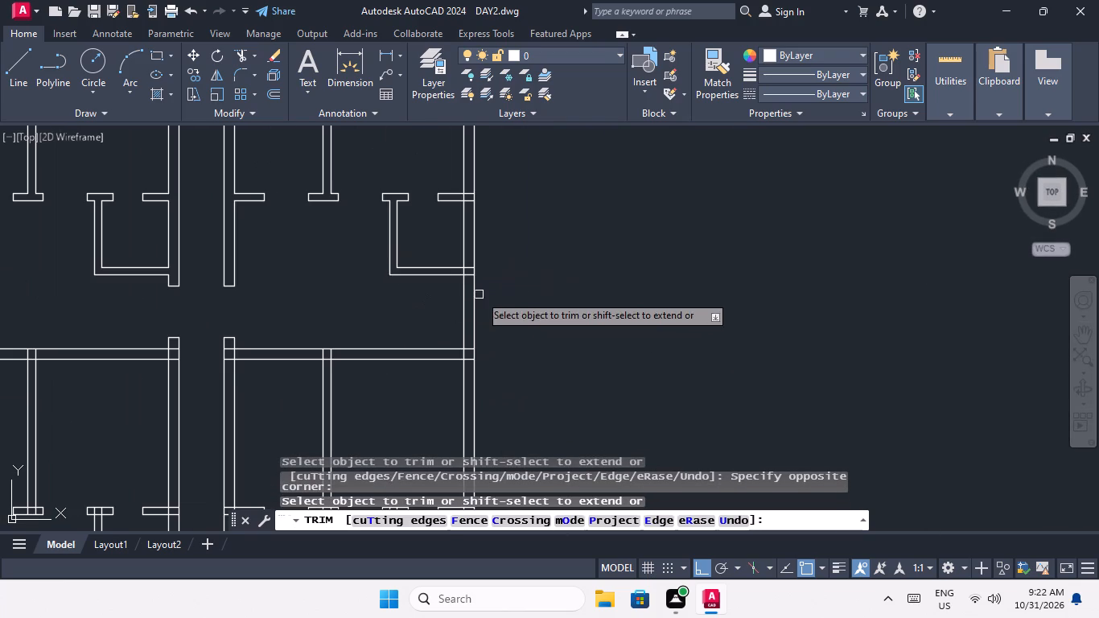
scroll(453, 205, up, 4)
middle_drag(507, 179, 456, 323)
drag(488, 369, 475, 319)
click(471, 271)
drag(456, 321, 456, 320)
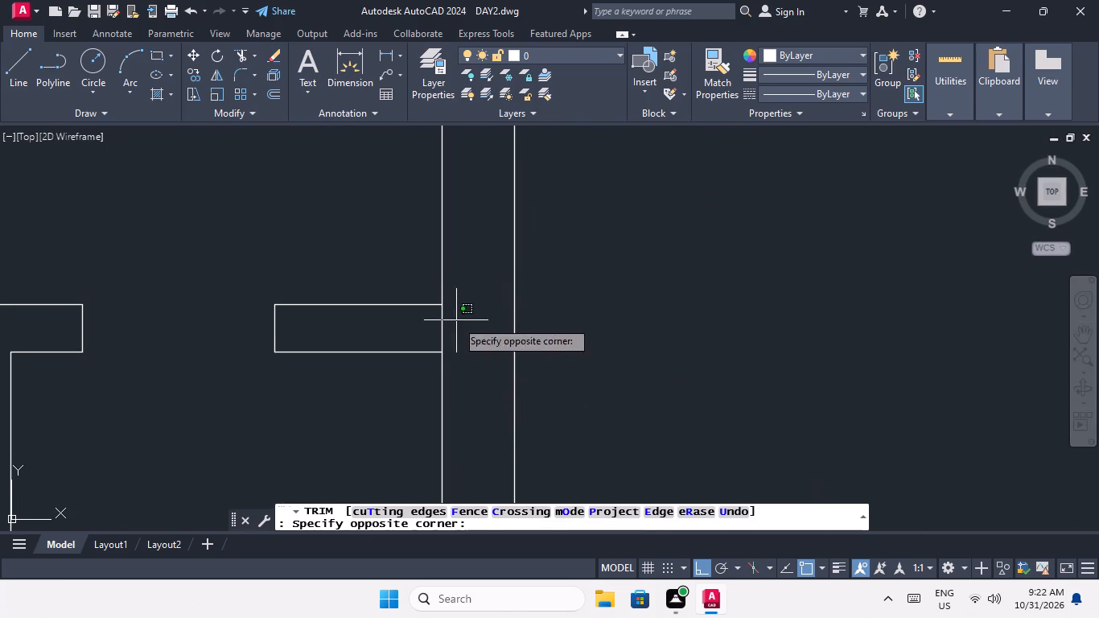
drag(456, 320, 437, 330)
click(422, 335)
scroll(422, 333, down, 5)
middle_drag(454, 369, 457, 161)
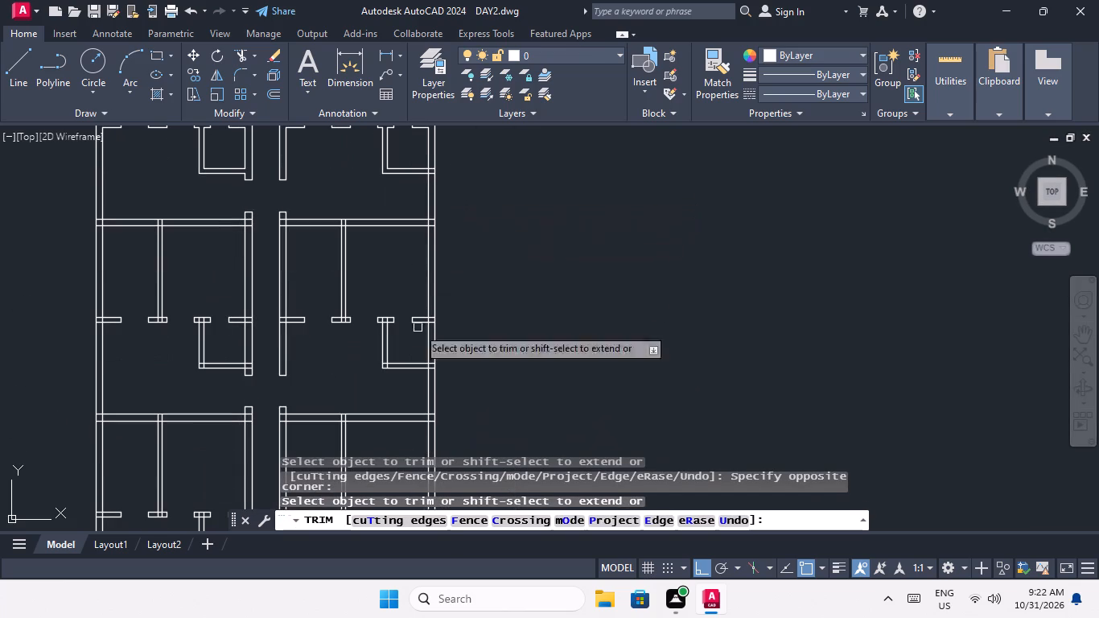
Trim the junction where the second row's right-unit small-room lower wall meets the right exterior wall.
scroll(276, 327, up, 4)
scroll(313, 331, down, 5)
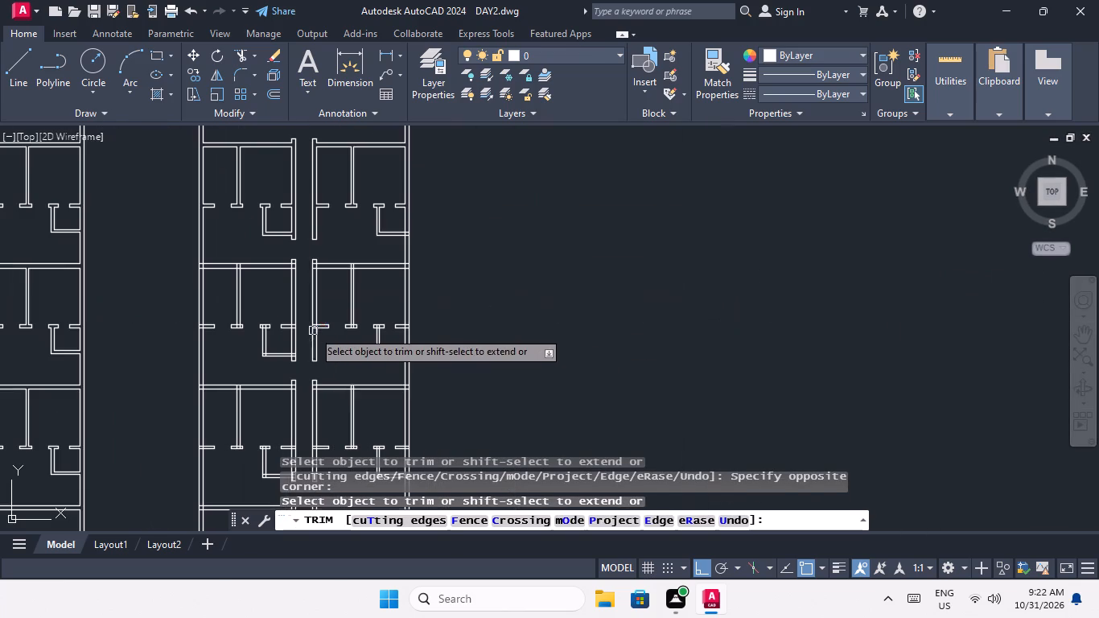
scroll(387, 336, up, 1)
middle_drag(383, 323, 391, 330)
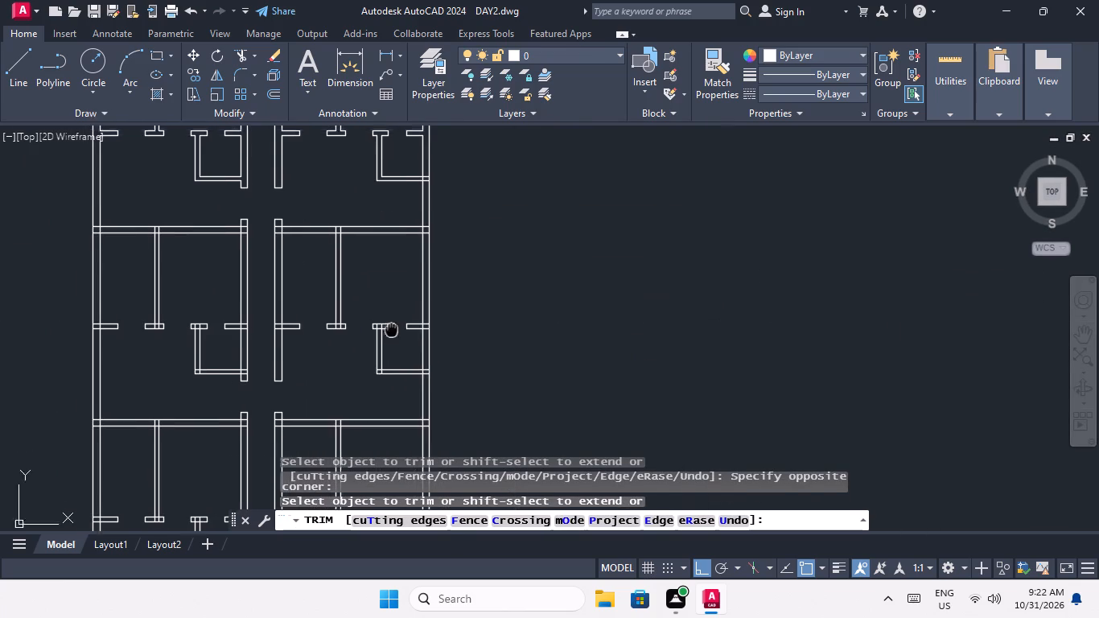
middle_drag(391, 330, 498, 361)
scroll(527, 187, up, 3)
scroll(564, 260, up, 3)
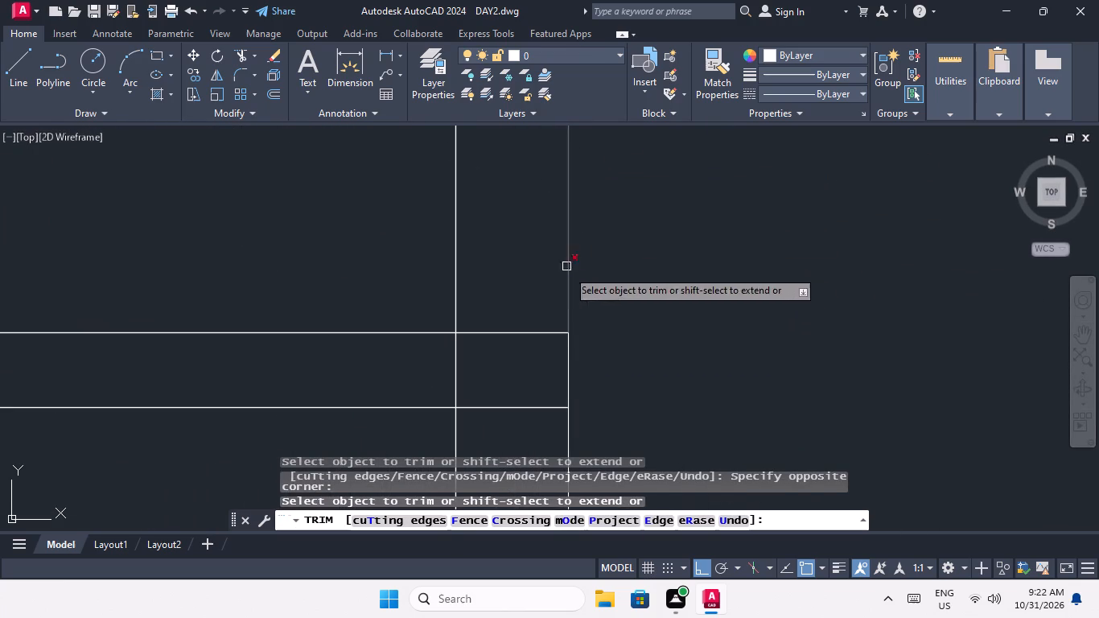
drag(544, 435, 525, 328)
drag(498, 232, 498, 257)
drag(477, 340, 449, 364)
click(426, 368)
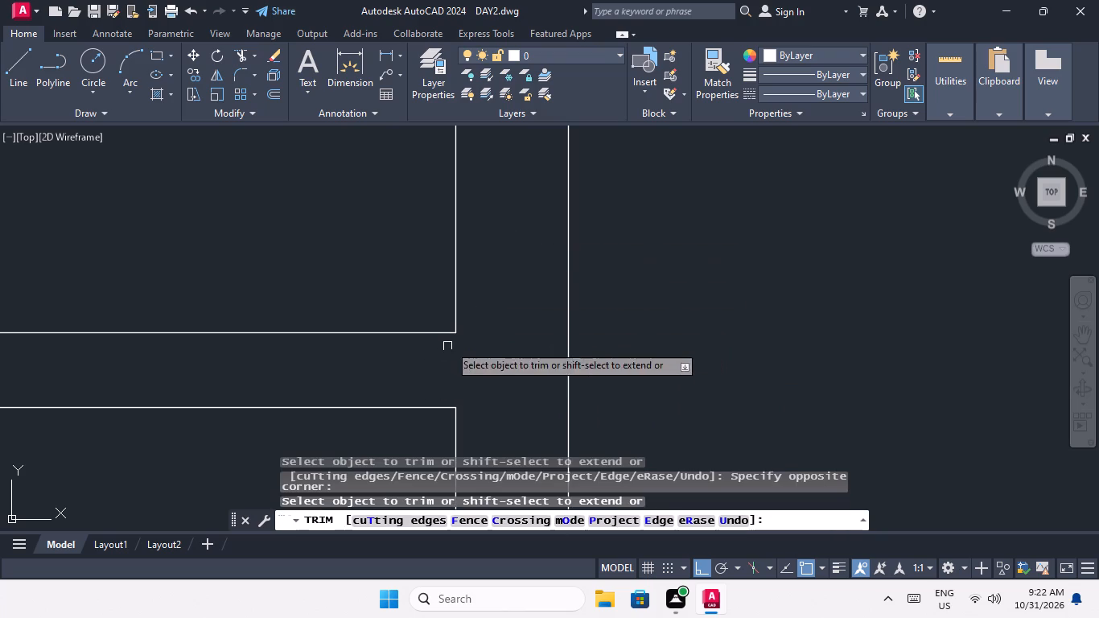
Trim the junction where the dividing wall between the second and third rows meets the left exterior wall.
scroll(464, 320, down, 6)
middle_drag(550, 310, 639, 295)
scroll(642, 296, down, 3)
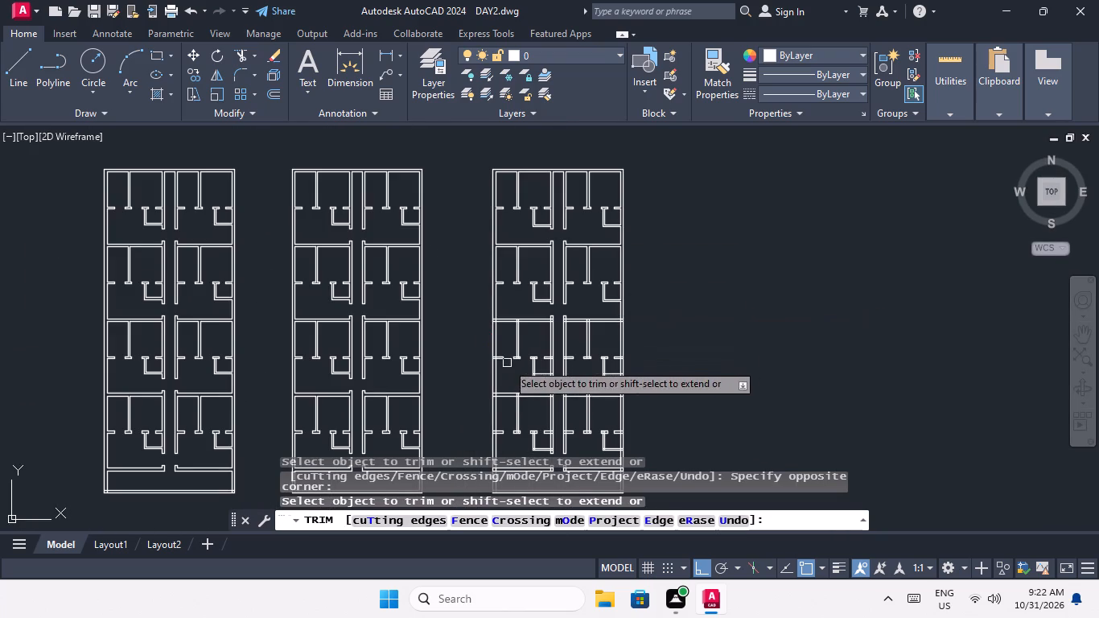
scroll(493, 318, up, 7)
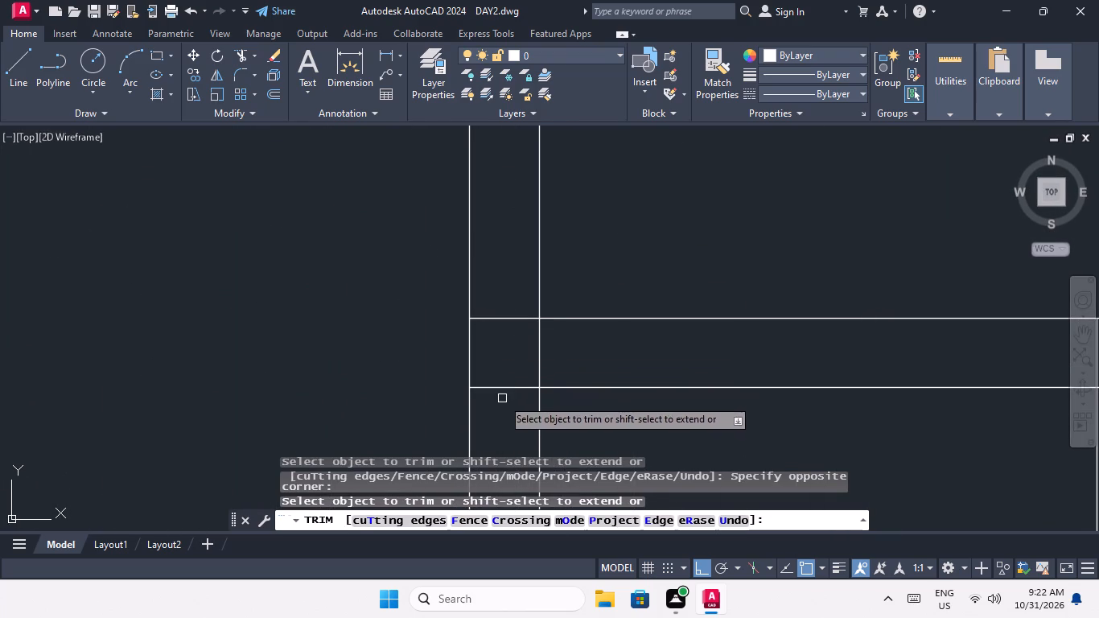
drag(504, 400, 492, 335)
drag(490, 278, 489, 286)
drag(550, 332, 518, 354)
click(501, 351)
Trim the T-junction where the third row's left-unit partition meets the dividing wall above it.
scroll(502, 322, down, 4)
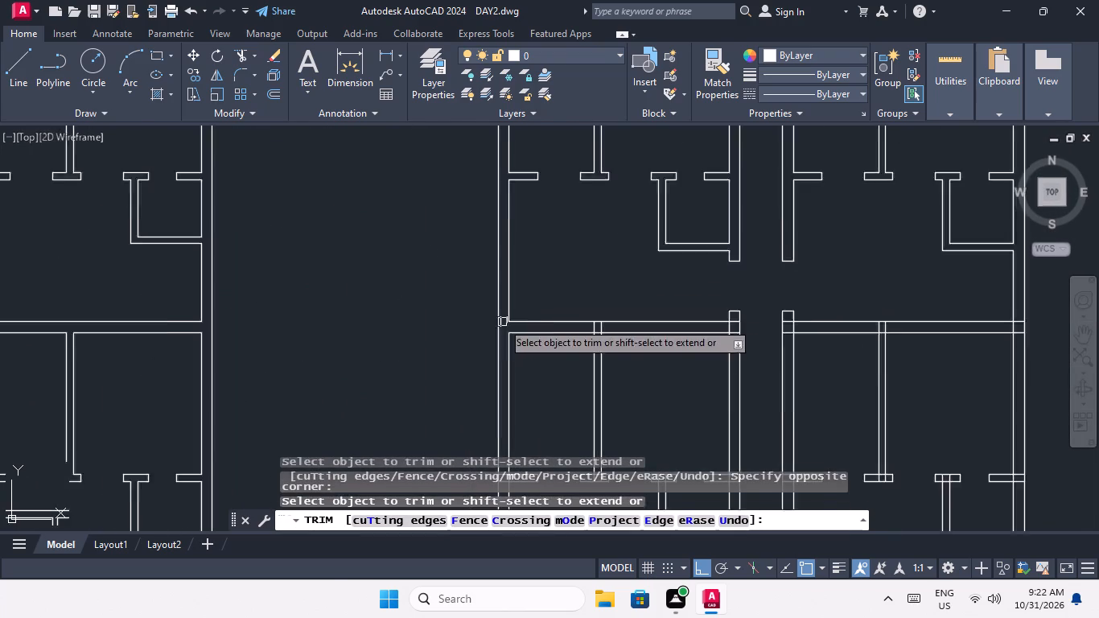
scroll(504, 322, down, 1)
scroll(560, 324, up, 7)
drag(700, 295, 696, 297)
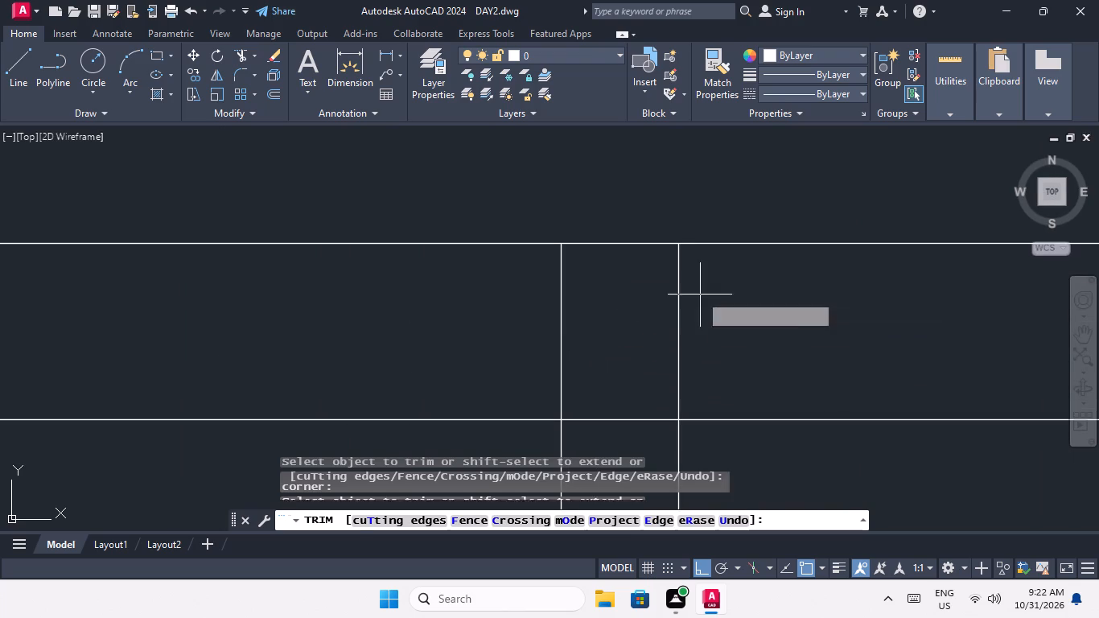
drag(696, 297, 571, 344)
click(511, 357)
scroll(525, 310, down, 4)
middle_drag(670, 372, 385, 315)
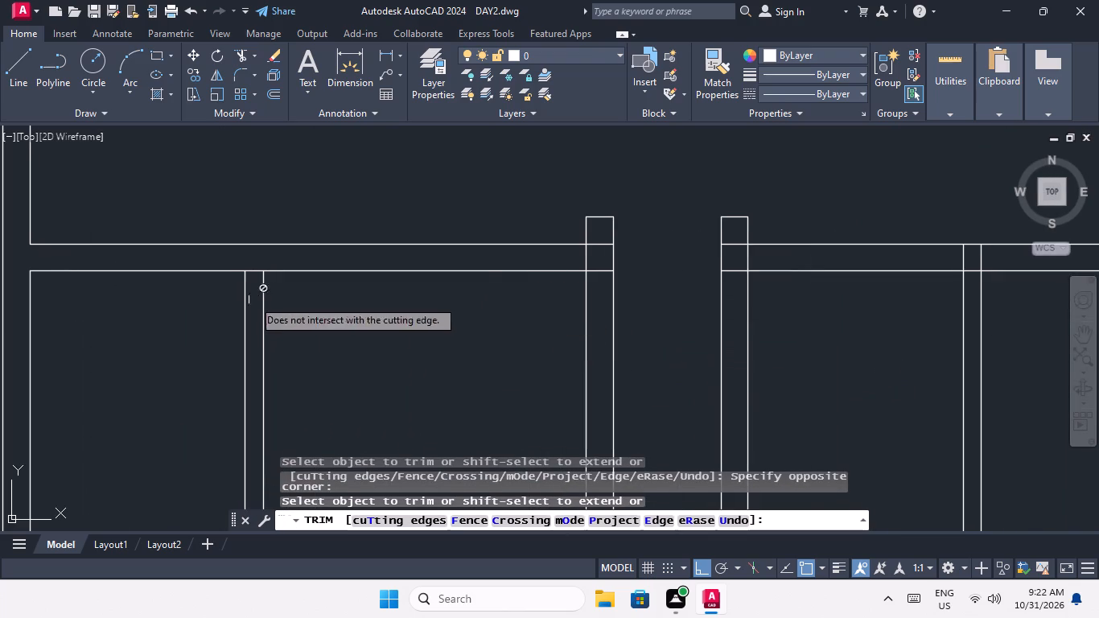
scroll(247, 264, up, 4)
drag(287, 357, 282, 322)
click(278, 273)
Trim the junction where the dividing wall above the third row's left unit meets the left corridor wall.
scroll(278, 273, down, 4)
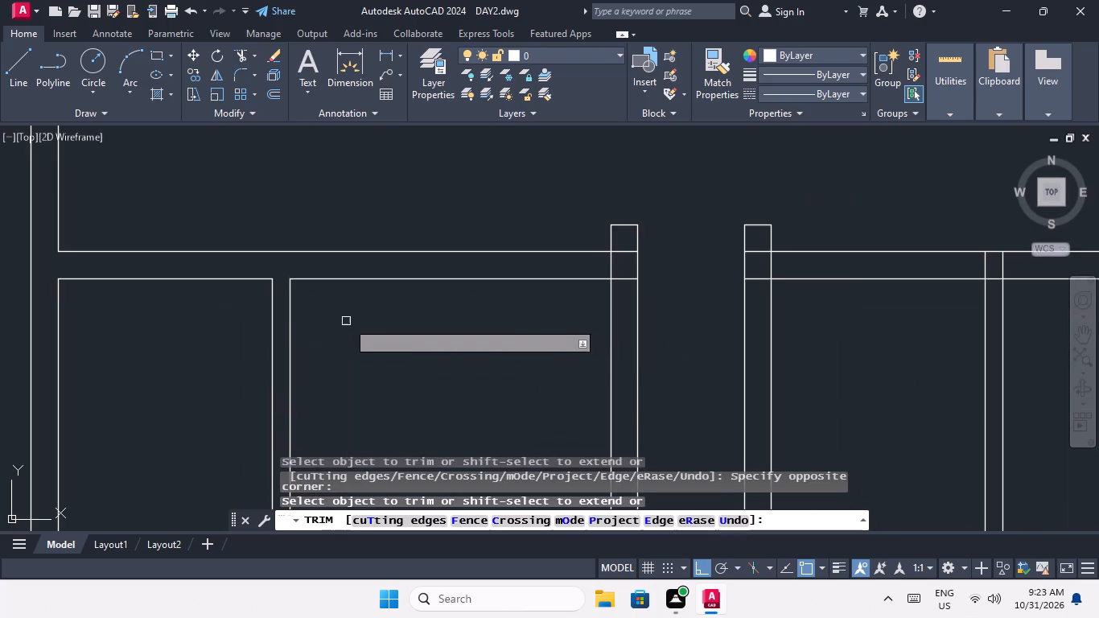
middle_drag(455, 337, 261, 367)
scroll(422, 287, up, 3)
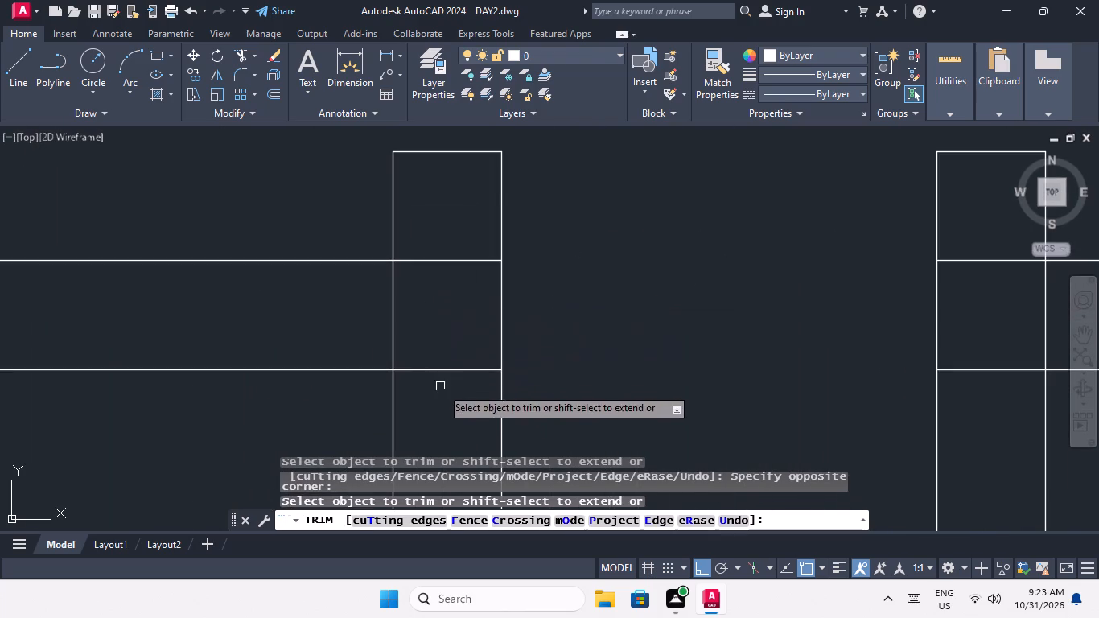
drag(441, 390, 430, 329)
click(418, 241)
drag(417, 277, 352, 340)
click(341, 340)
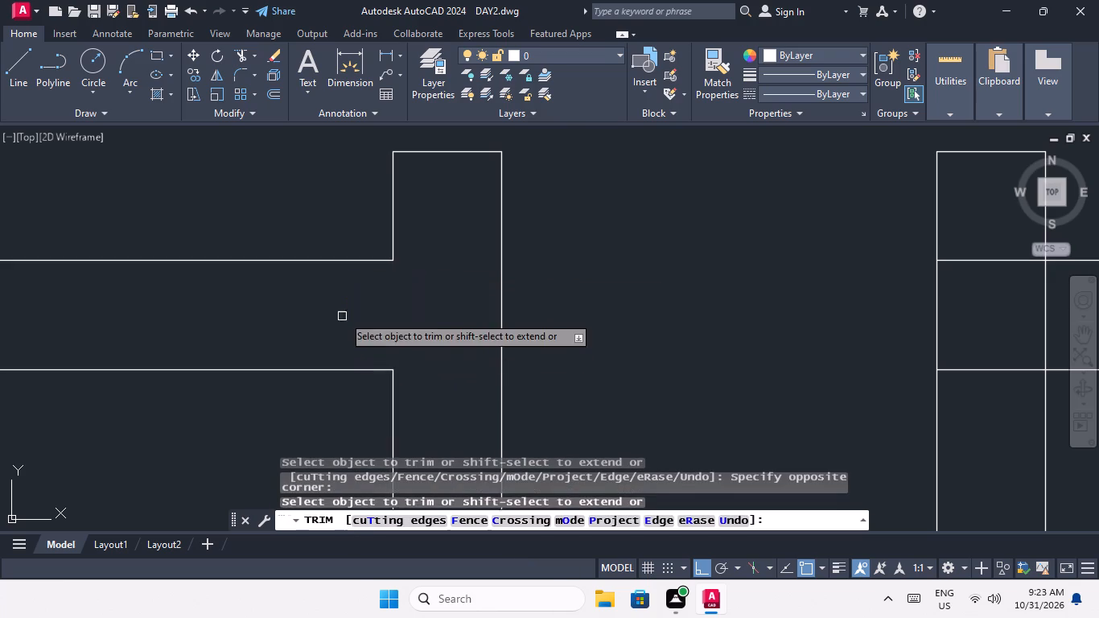
Trim the junction where the dividing wall above the third row's right unit meets the right corridor wall.
scroll(358, 297, down, 4)
scroll(472, 302, up, 4)
drag(371, 358, 347, 302)
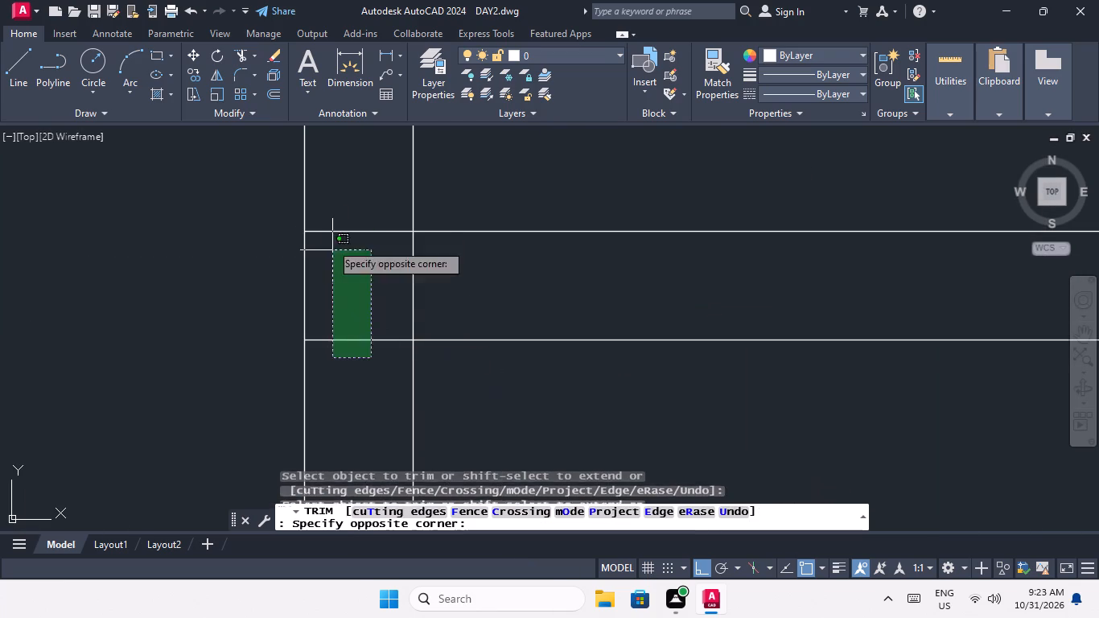
click(328, 219)
drag(488, 275, 432, 307)
click(391, 311)
Trim the T-junction where the third row's right-unit partition meets the dividing wall above it.
scroll(414, 271, down, 4)
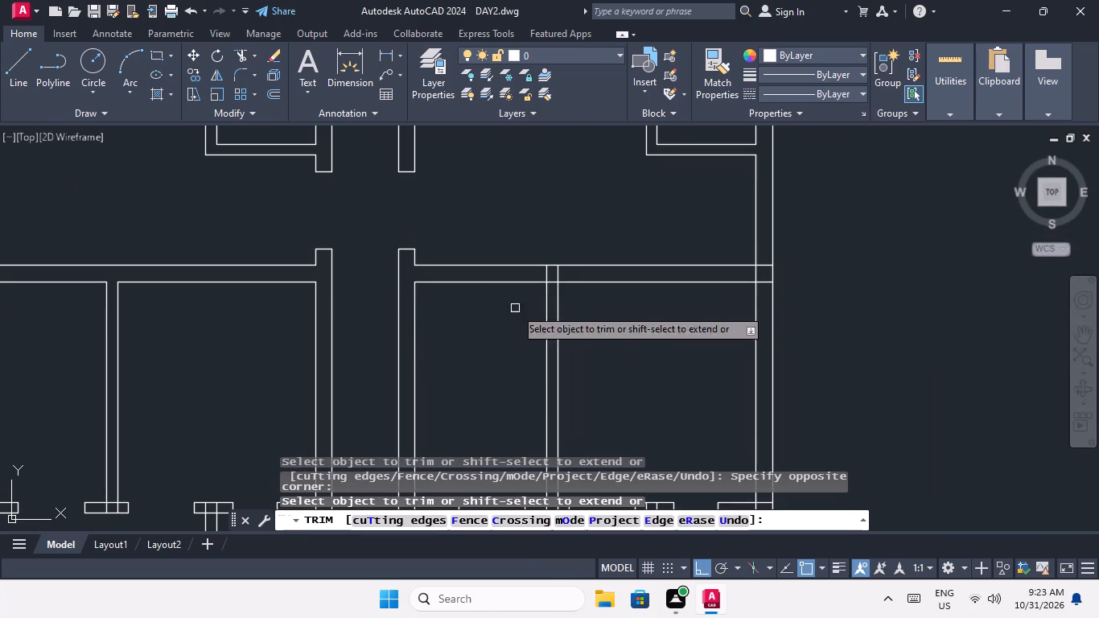
scroll(554, 270, up, 4)
drag(595, 279, 529, 294)
click(457, 297)
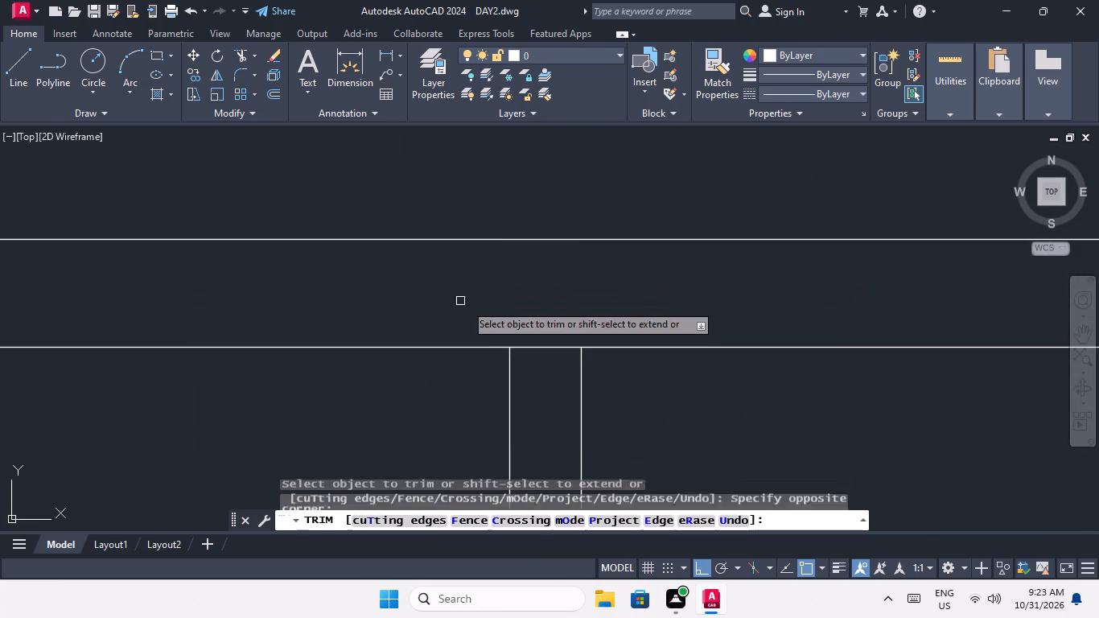
drag(538, 365, 533, 338)
click(527, 313)
Trim the junction where the dividing wall above the third row's right unit meets the right exterior wall.
scroll(527, 310, down, 4)
scroll(769, 303, up, 1)
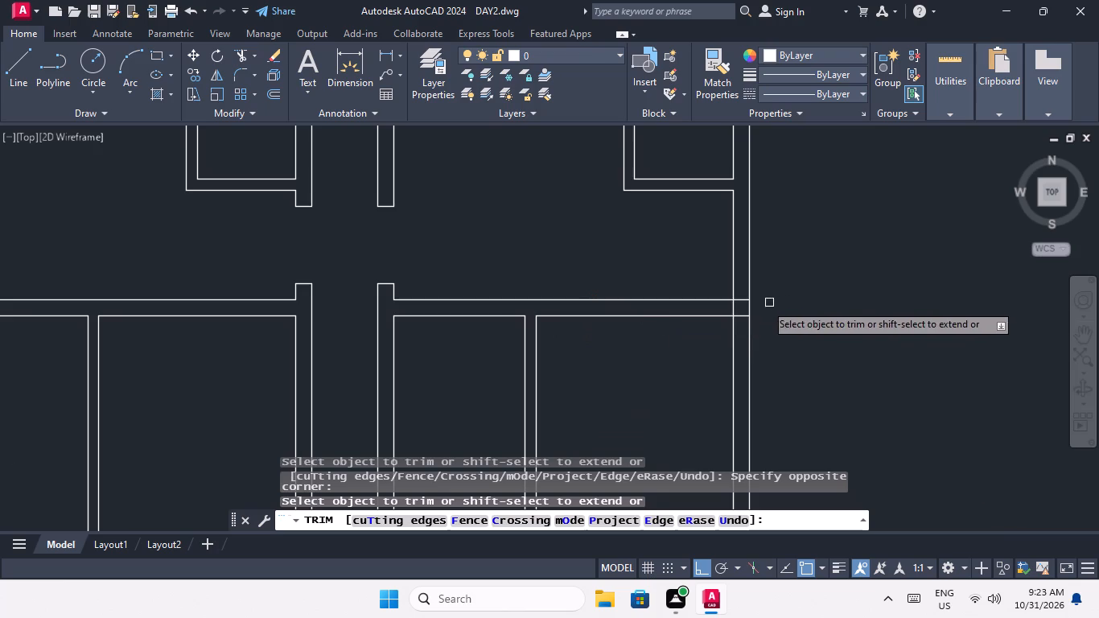
scroll(764, 303, up, 3)
drag(654, 411, 652, 362)
drag(640, 243, 636, 286)
drag(623, 315, 585, 328)
click(550, 337)
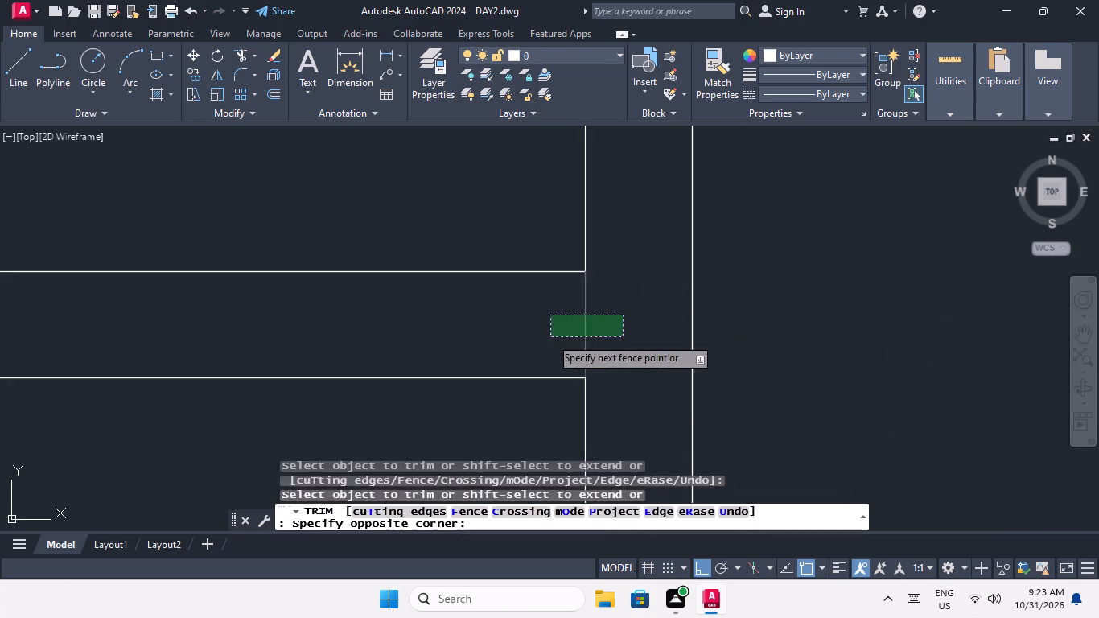
Trim the junction where the third row's left-unit short wall segment meets the left exterior wall.
scroll(570, 278, down, 4)
middle_drag(579, 345, 657, 202)
scroll(522, 279, down, 1)
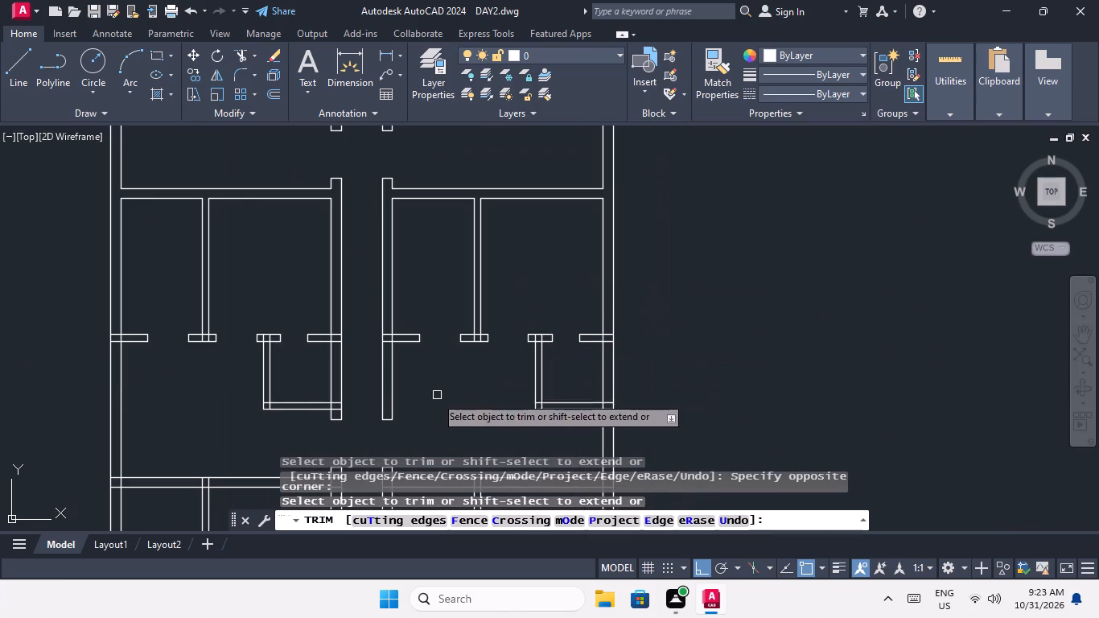
middle_drag(374, 393, 614, 371)
scroll(333, 332, up, 4)
middle_drag(459, 267, 467, 377)
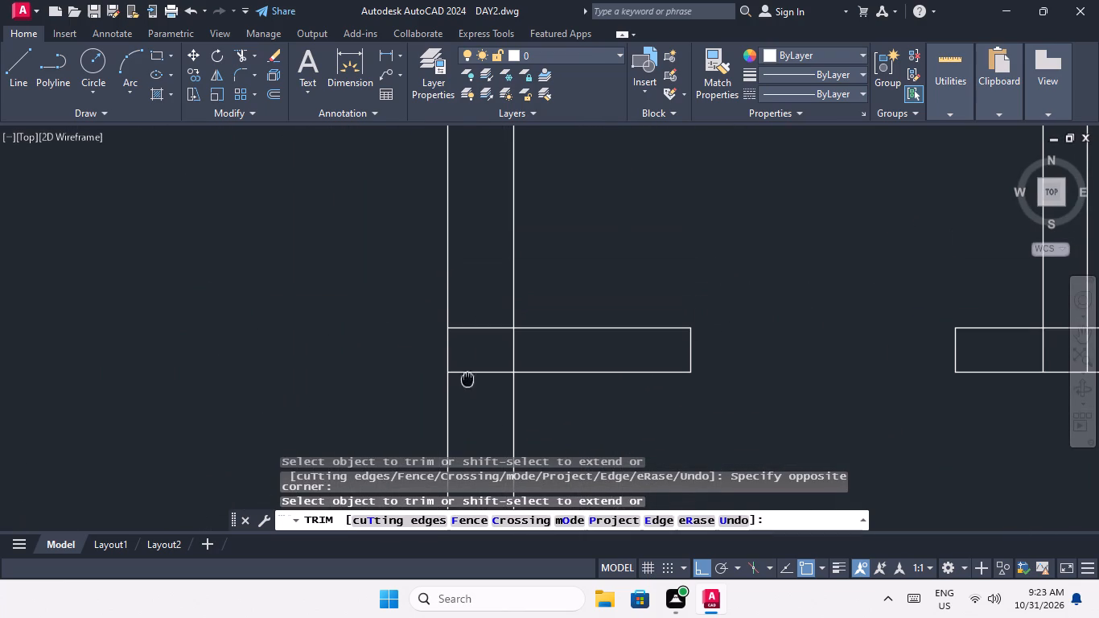
middle_drag(467, 377, 467, 378)
drag(496, 410, 480, 379)
drag(469, 299, 471, 319)
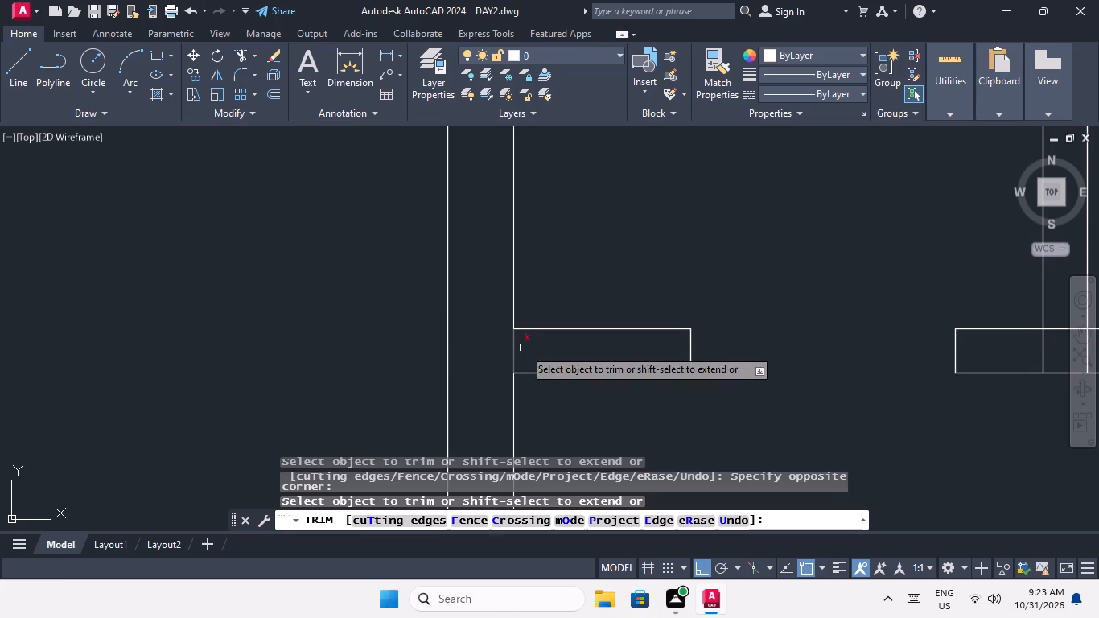
drag(530, 336, 500, 352)
click(479, 353)
Trim the T-junction where the third row's left-unit partition meets the short wall segment at its lower end.
scroll(481, 336, down, 5)
scroll(566, 348, up, 4)
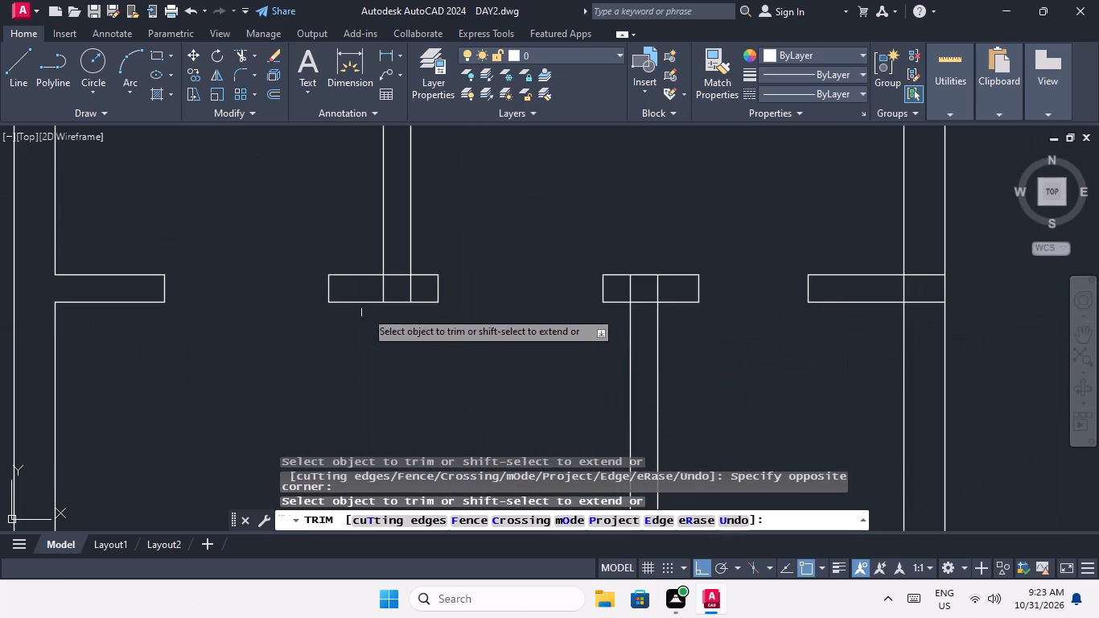
scroll(410, 299, up, 3)
drag(426, 260, 307, 256)
click(286, 251)
click(340, 233)
click(324, 189)
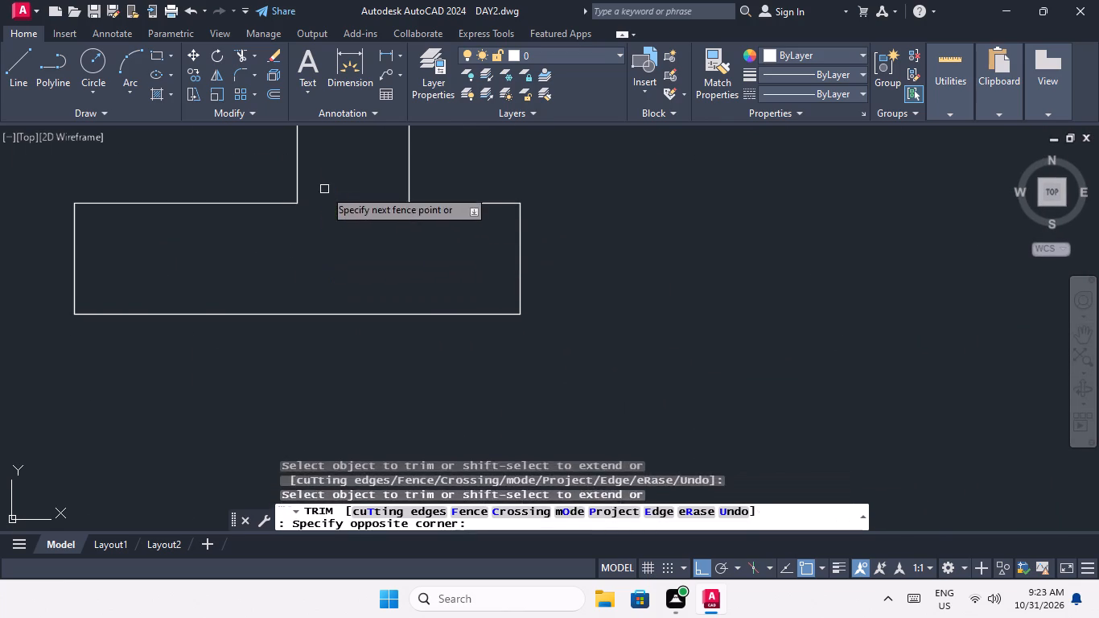
Trim the T-junction where the left unit's small-room side wall meets the short wall segment above it in the third row.
scroll(326, 195, down, 5)
middle_drag(354, 245, 282, 340)
scroll(400, 295, up, 4)
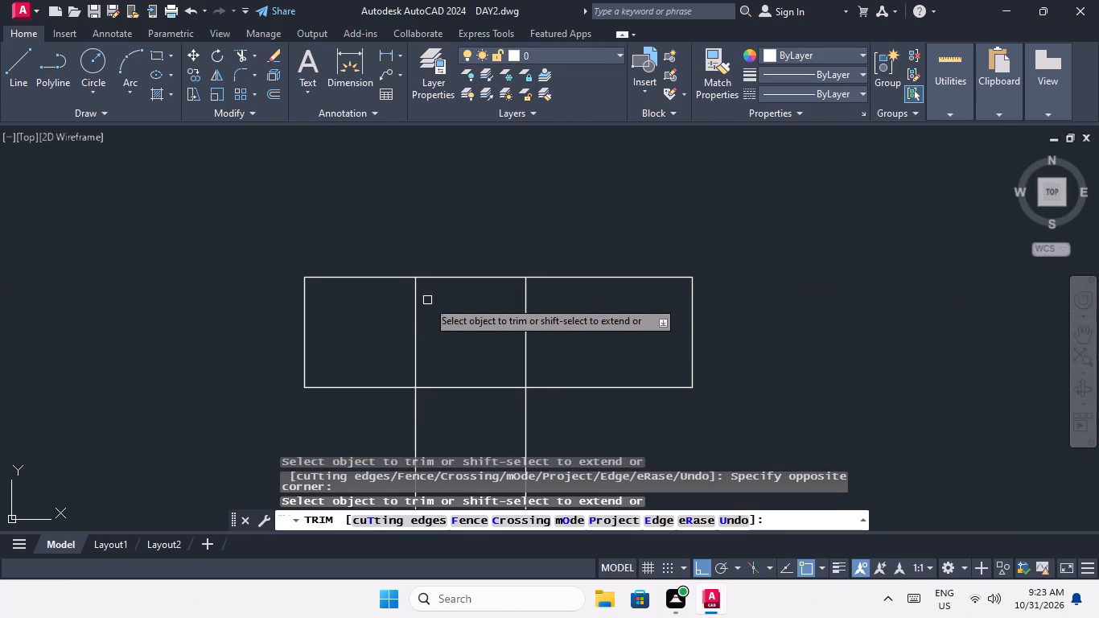
drag(558, 302, 409, 344)
drag(338, 340, 357, 336)
drag(470, 403, 465, 381)
click(447, 332)
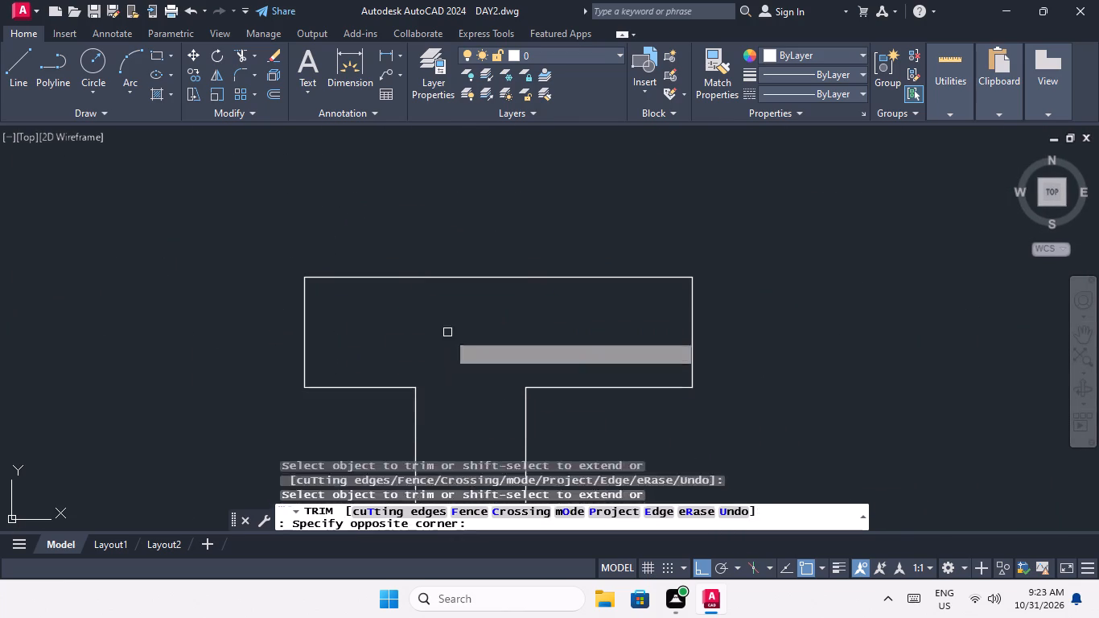
Trim the junction where the third row's left-unit short wall segment meets the left corridor wall.
scroll(447, 331, down, 5)
scroll(566, 334, up, 4)
drag(517, 390, 507, 353)
drag(488, 245, 492, 267)
drag(490, 303, 453, 323)
click(410, 330)
Trim the overlapping wall lines at the lower-left corner of the third row's left-unit small room.
scroll(426, 307, down, 5)
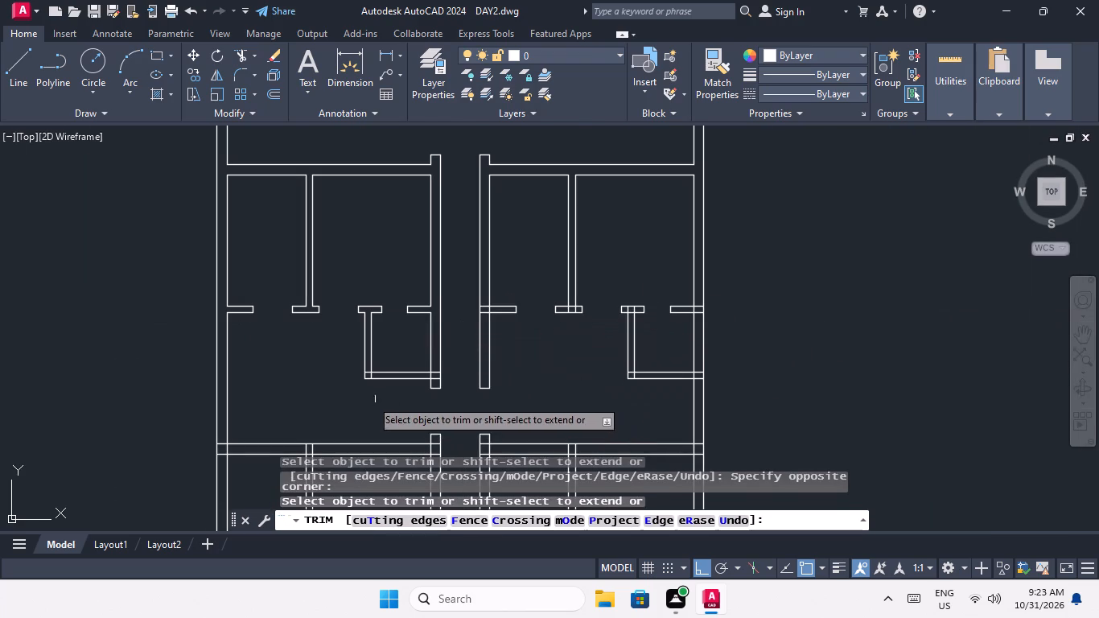
scroll(370, 395, up, 4)
scroll(343, 252, up, 1)
drag(400, 283, 384, 303)
click(373, 307)
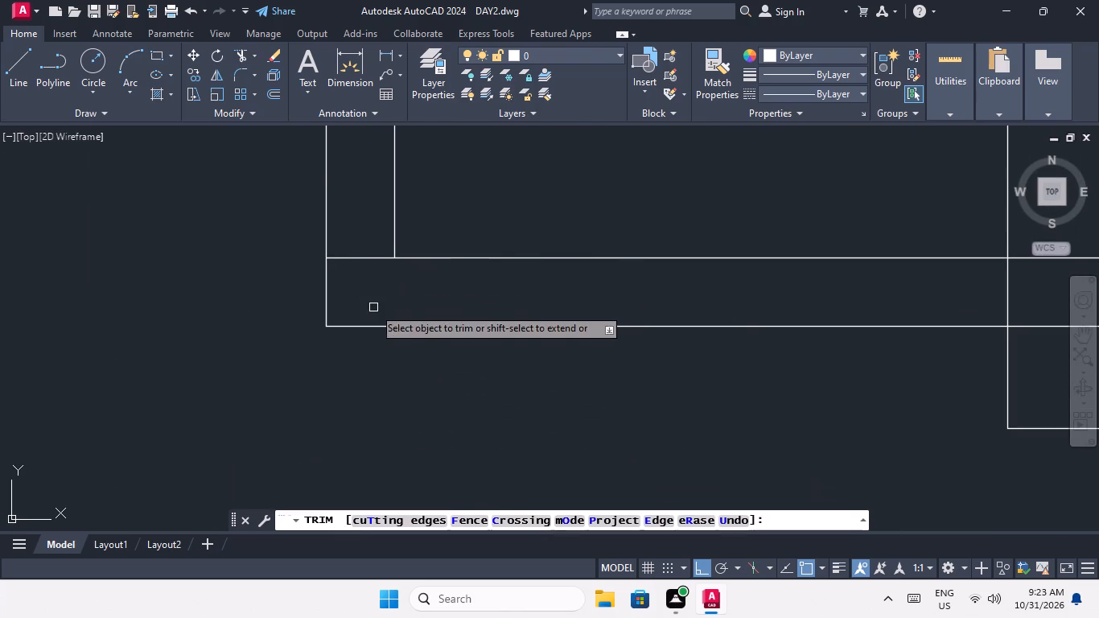
drag(372, 286, 370, 274)
click(354, 240)
Trim the junction where the third row's left-unit small-room lower wall meets the left corridor wall.
scroll(353, 239, down, 4)
middle_drag(439, 310, 322, 385)
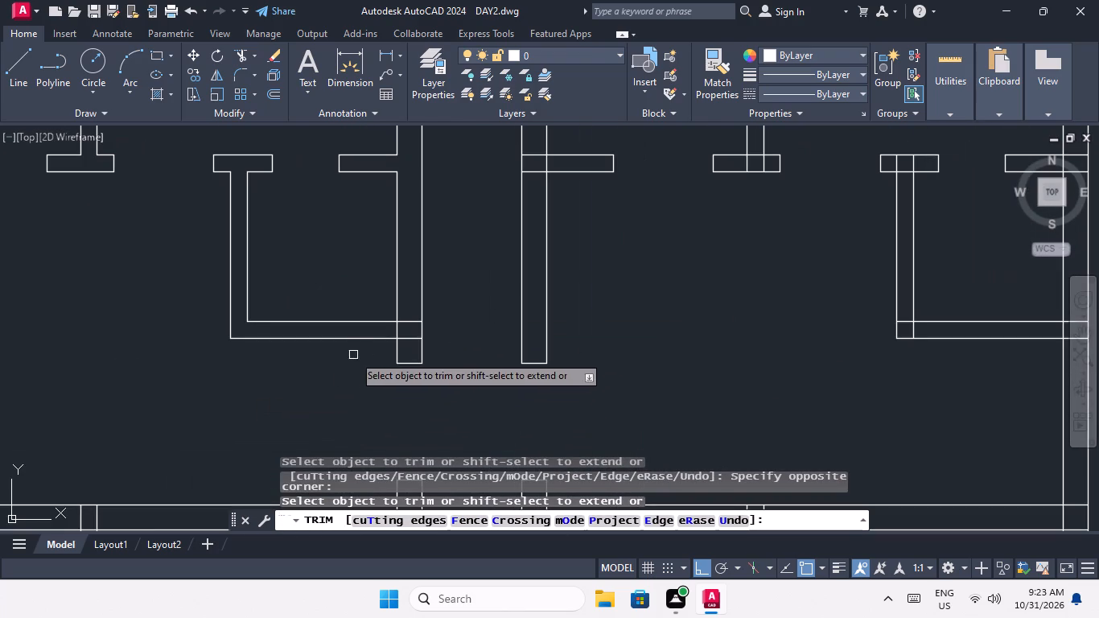
scroll(398, 335, up, 3)
drag(455, 382, 447, 359)
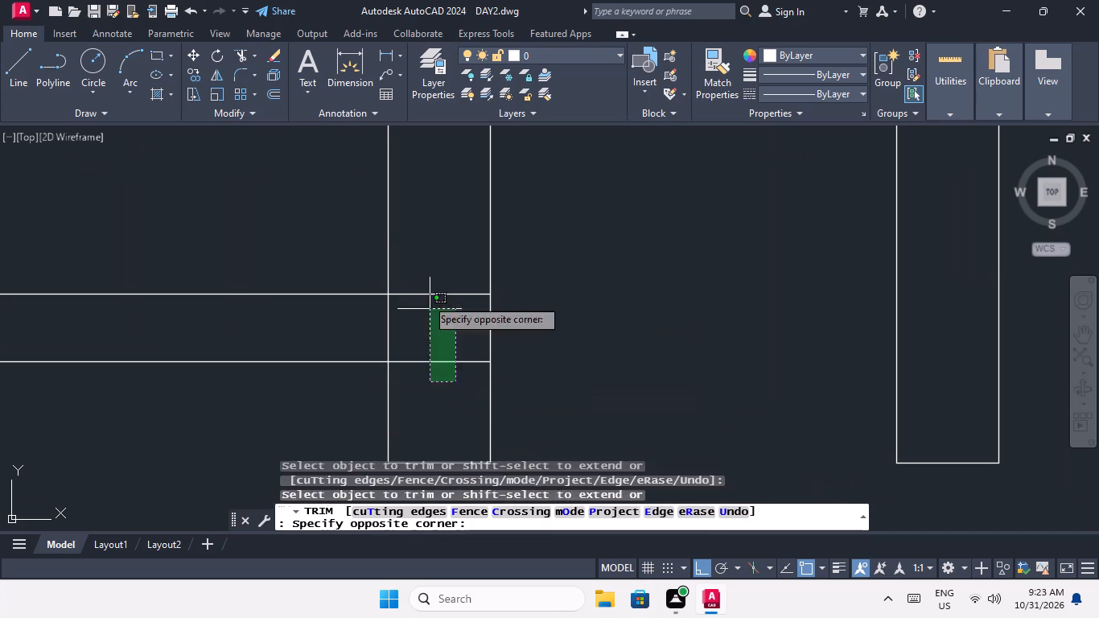
drag(410, 230, 410, 253)
drag(406, 316, 361, 334)
click(335, 335)
Trim the junction where the third row's right-unit short wall segment meets the right corridor wall.
scroll(342, 314, down, 4)
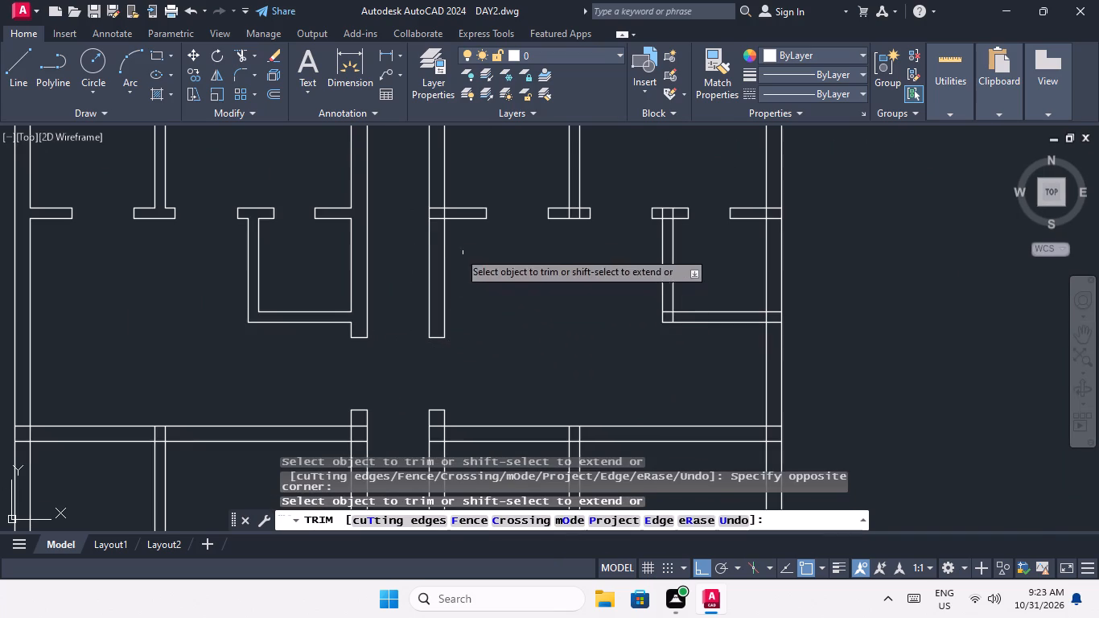
scroll(430, 205, up, 3)
drag(459, 289, 455, 270)
drag(437, 206, 449, 228)
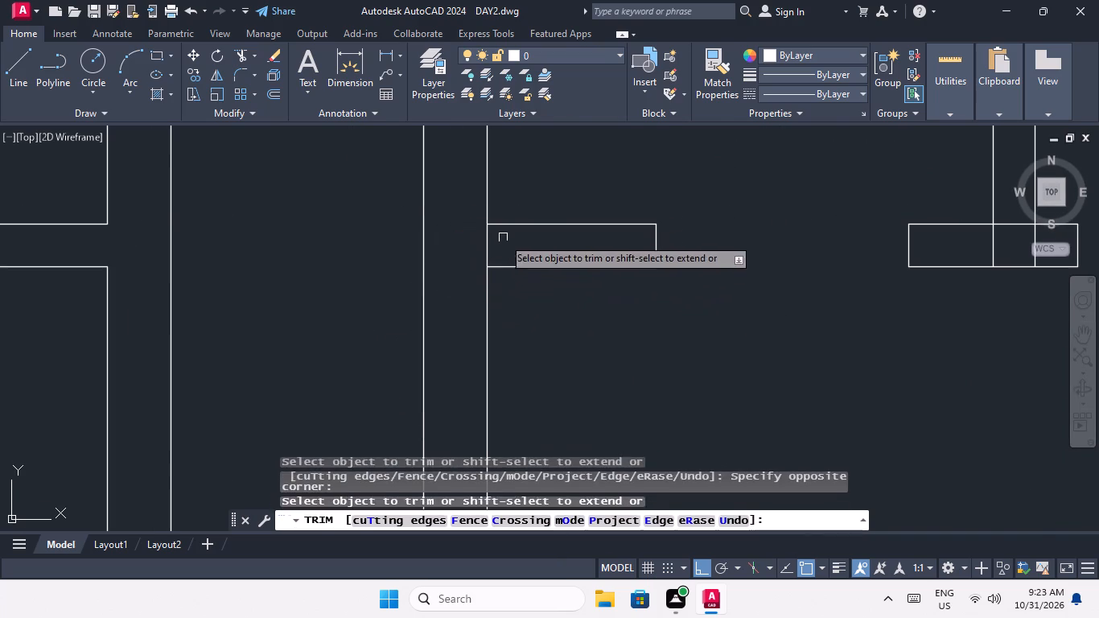
drag(503, 236, 492, 244)
click(461, 253)
Trim the T-junction where the third row's right-unit partition meets the short wall segment at its lower end.
scroll(464, 249, down, 4)
middle_drag(538, 282, 414, 347)
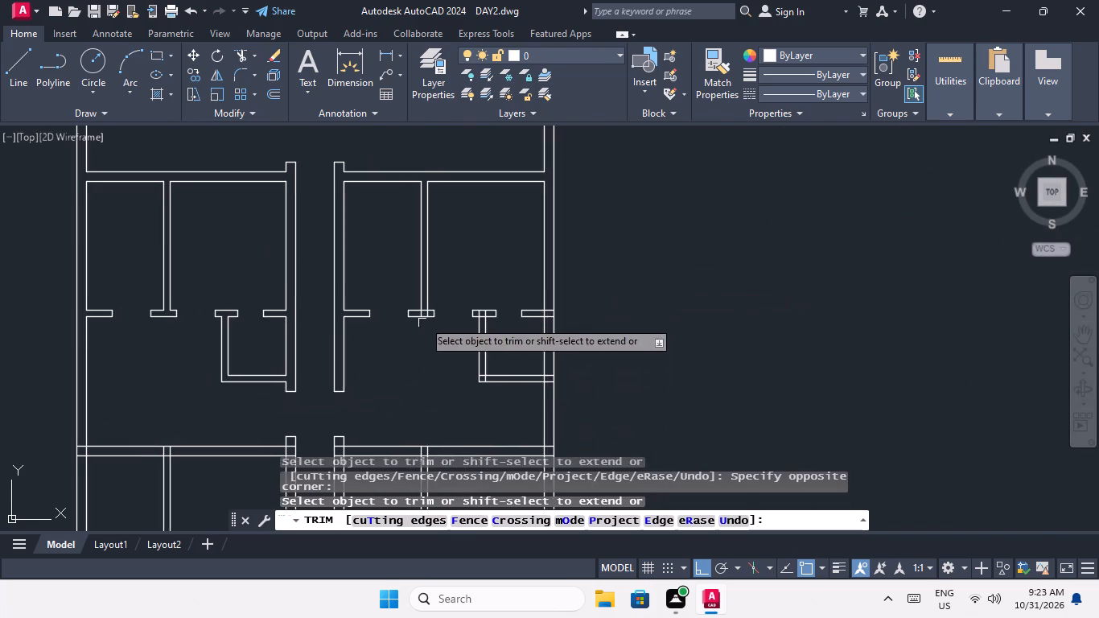
scroll(430, 312, up, 4)
drag(430, 305, 405, 323)
click(352, 328)
drag(393, 322, 390, 303)
click(389, 271)
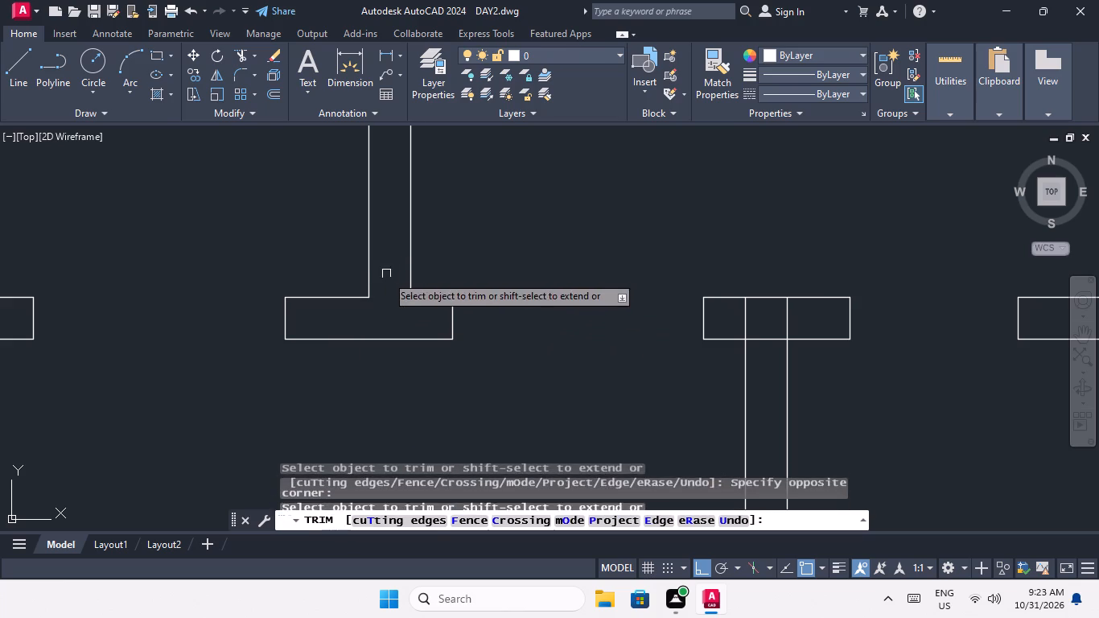
Trim the T-junction where the right unit's small-room side wall meets the short wall segment above it in the third row.
scroll(385, 278, down, 3)
scroll(486, 286, up, 4)
drag(487, 289, 462, 297)
click(382, 309)
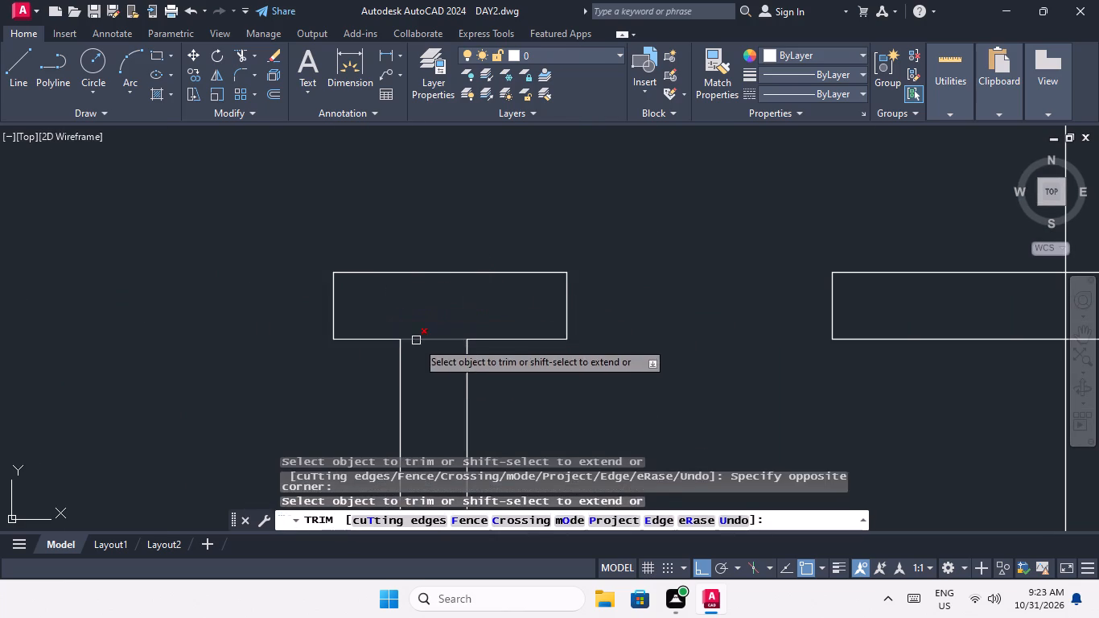
drag(425, 356, 425, 342)
drag(423, 303, 426, 315)
Trim the junction where the third row's right-unit short wall segment meets the right exterior wall.
scroll(424, 321, down, 4)
scroll(532, 319, up, 4)
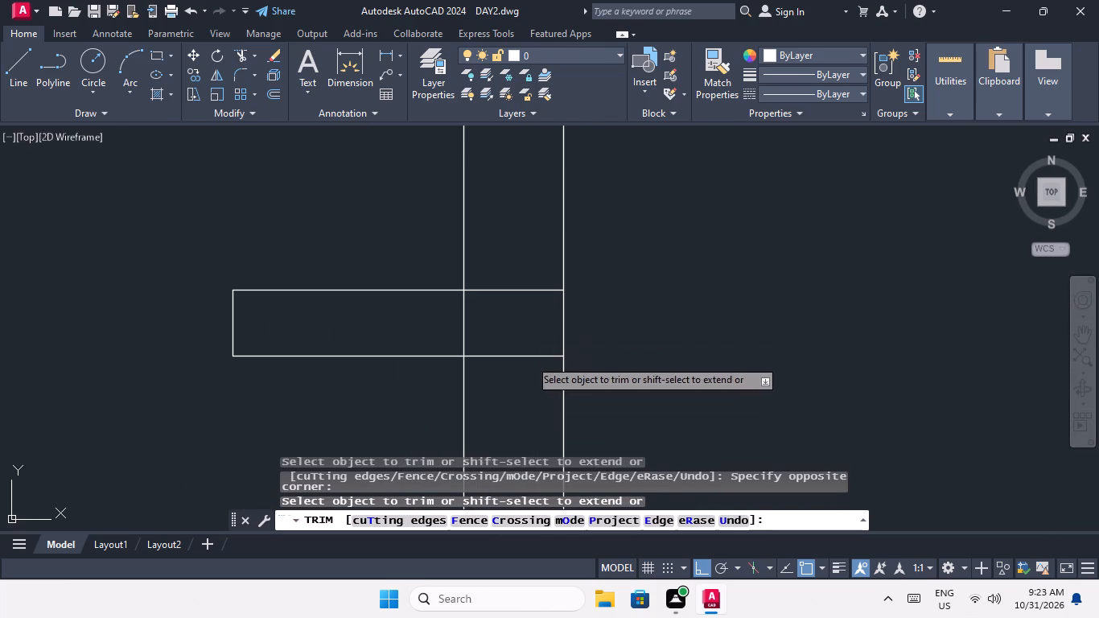
drag(529, 375, 528, 353)
drag(512, 232, 512, 255)
drag(492, 310, 434, 329)
click(410, 327)
scroll(428, 300, down, 4)
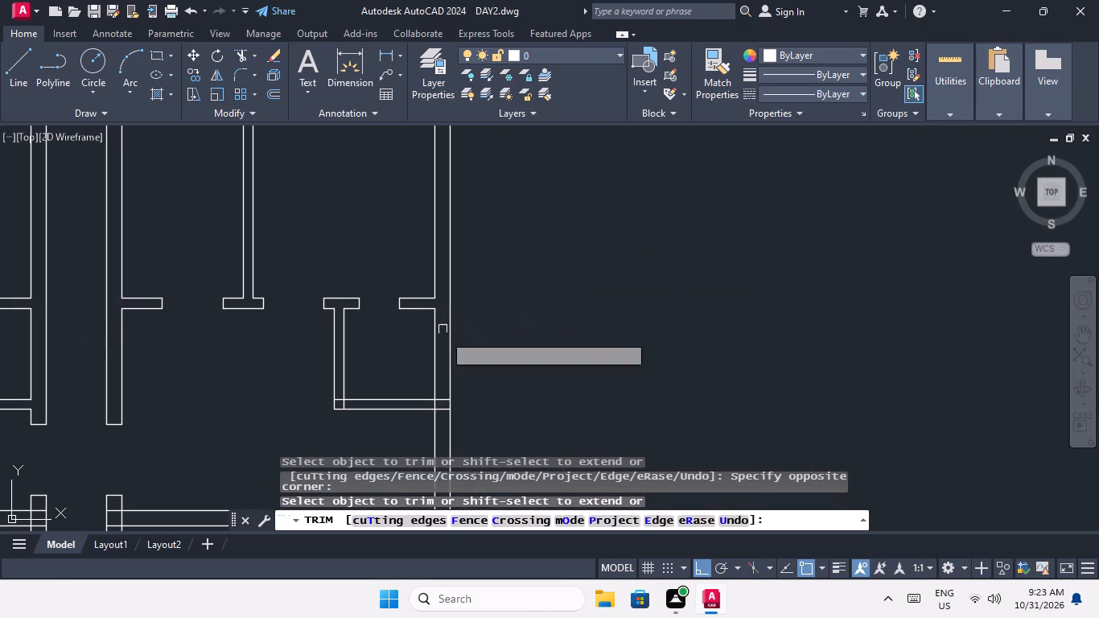
Trim the junction where the right unit's small-room bottom wall meets the right exterior wall in the third row.
scroll(444, 417, up, 4)
drag(448, 408, 428, 346)
drag(412, 270, 410, 285)
drag(396, 325, 393, 329)
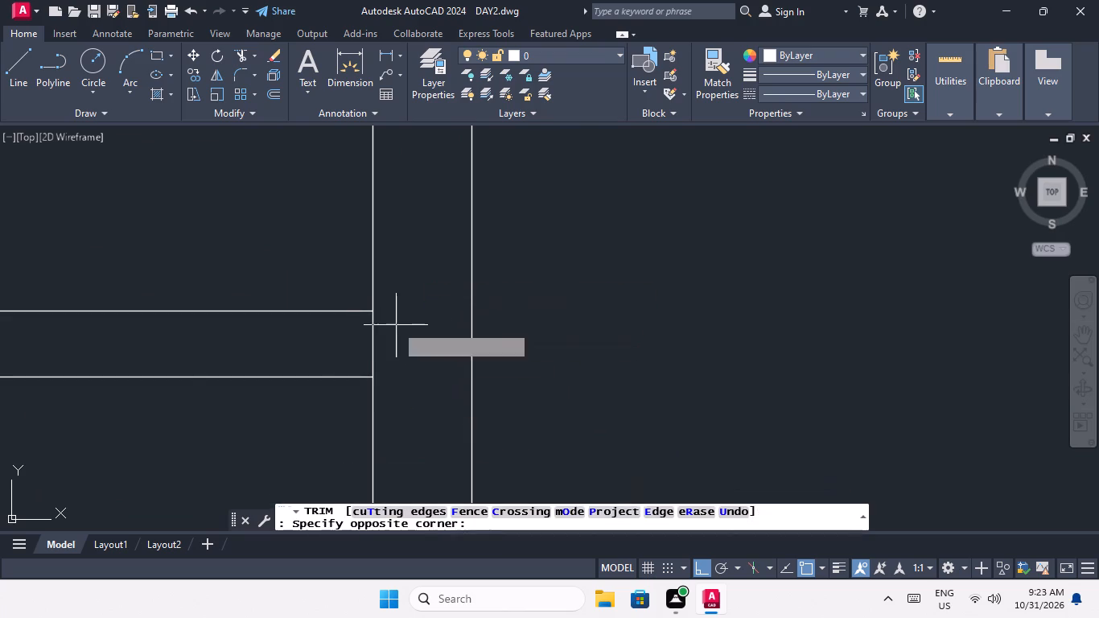
drag(393, 329, 373, 341)
drag(346, 348, 353, 344)
Trim the overlapping lines at the lower-left corner of the right unit's small room in the third row.
scroll(372, 320, down, 5)
scroll(310, 328, up, 6)
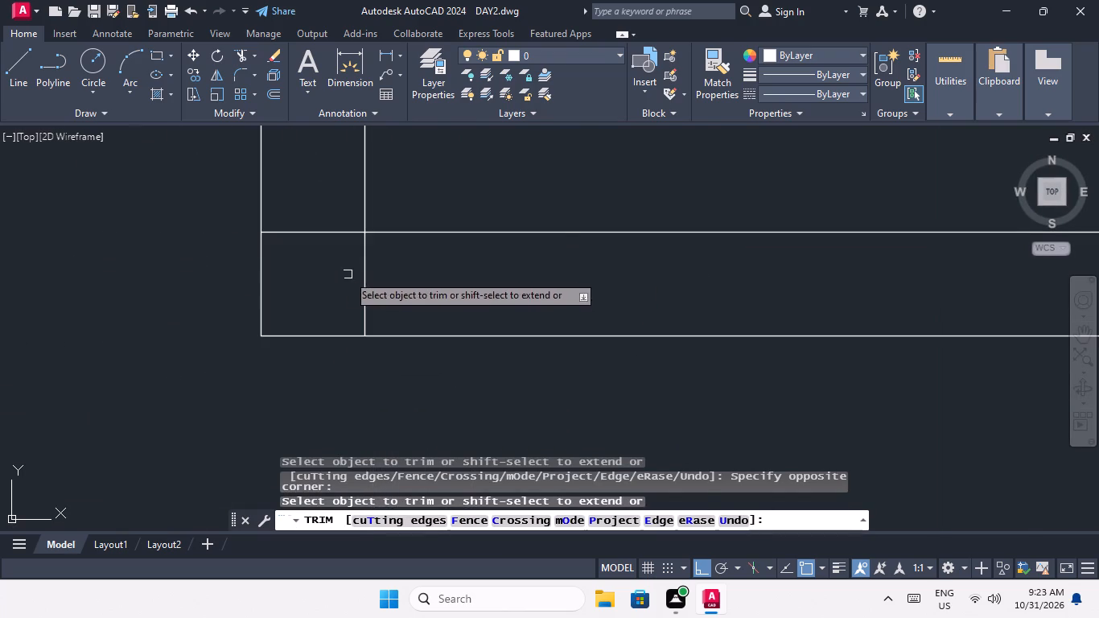
drag(397, 277, 346, 309)
click(329, 311)
drag(325, 297, 294, 244)
click(280, 213)
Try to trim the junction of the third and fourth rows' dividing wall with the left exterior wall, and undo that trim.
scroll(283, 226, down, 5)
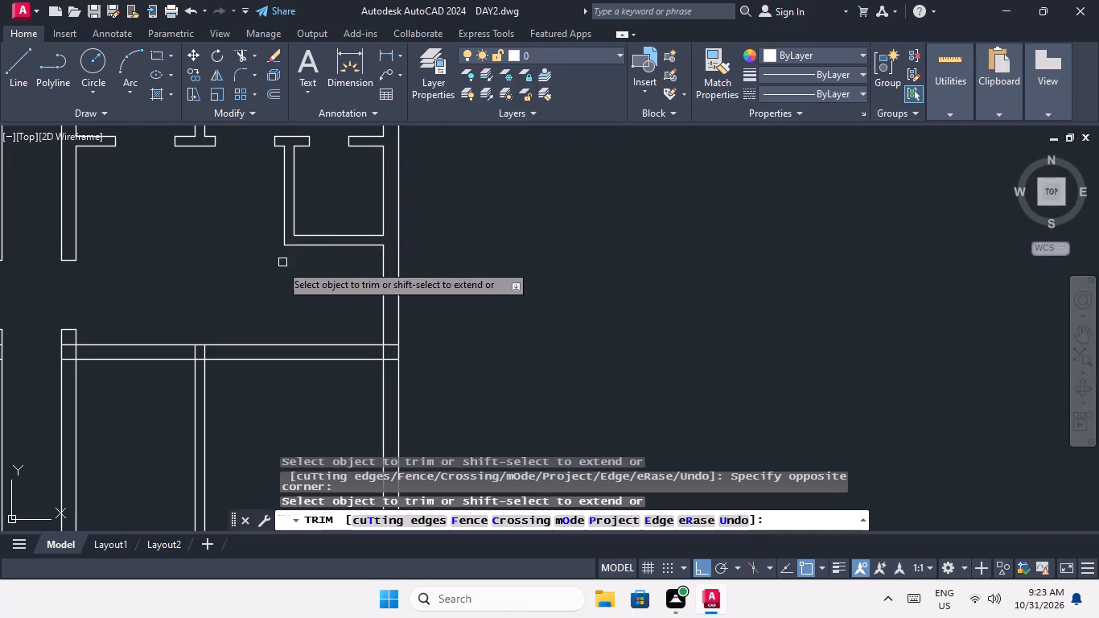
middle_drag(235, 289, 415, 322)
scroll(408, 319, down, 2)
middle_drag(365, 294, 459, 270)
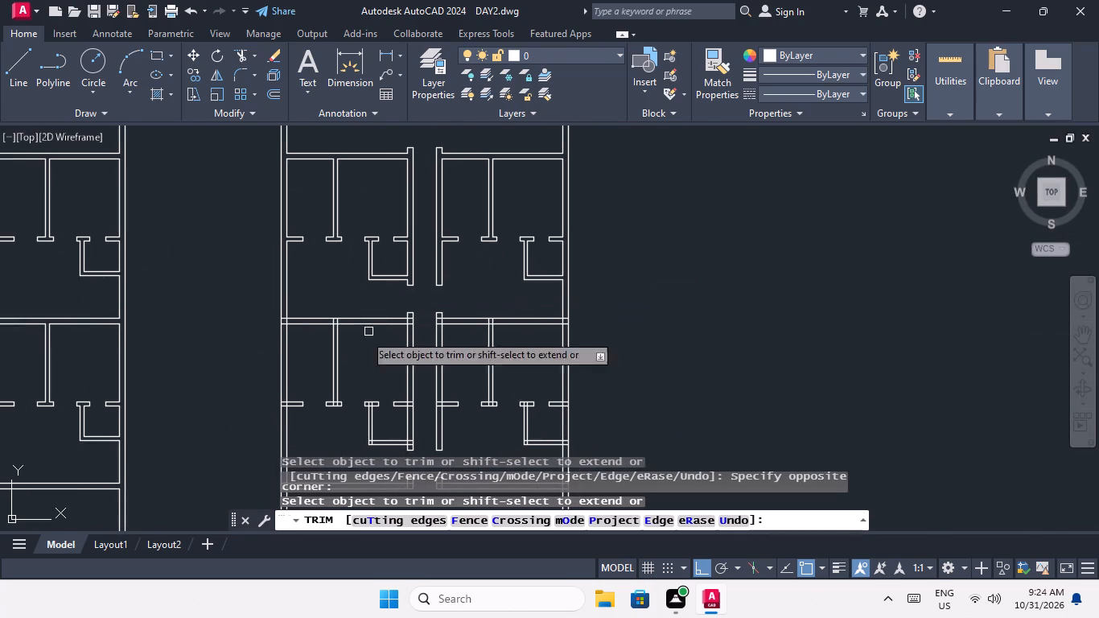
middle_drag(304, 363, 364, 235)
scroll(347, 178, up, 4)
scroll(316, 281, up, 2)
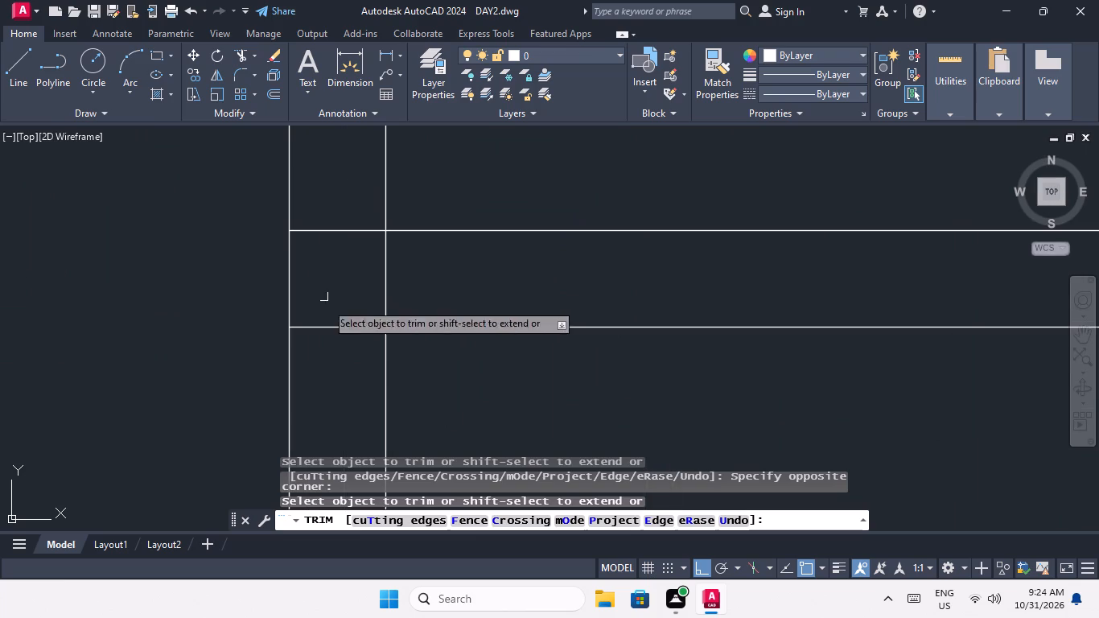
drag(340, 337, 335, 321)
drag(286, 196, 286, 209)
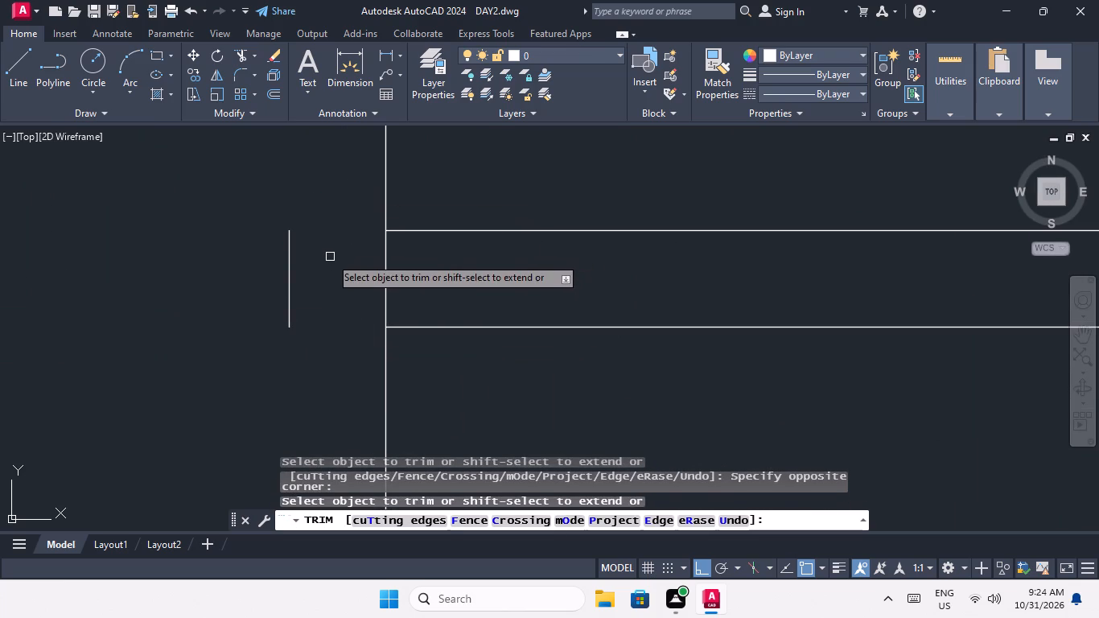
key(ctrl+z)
Trim the junction where the dividing wall between the third and fourth rows meets the left exterior wall.
scroll(342, 271, down, 8)
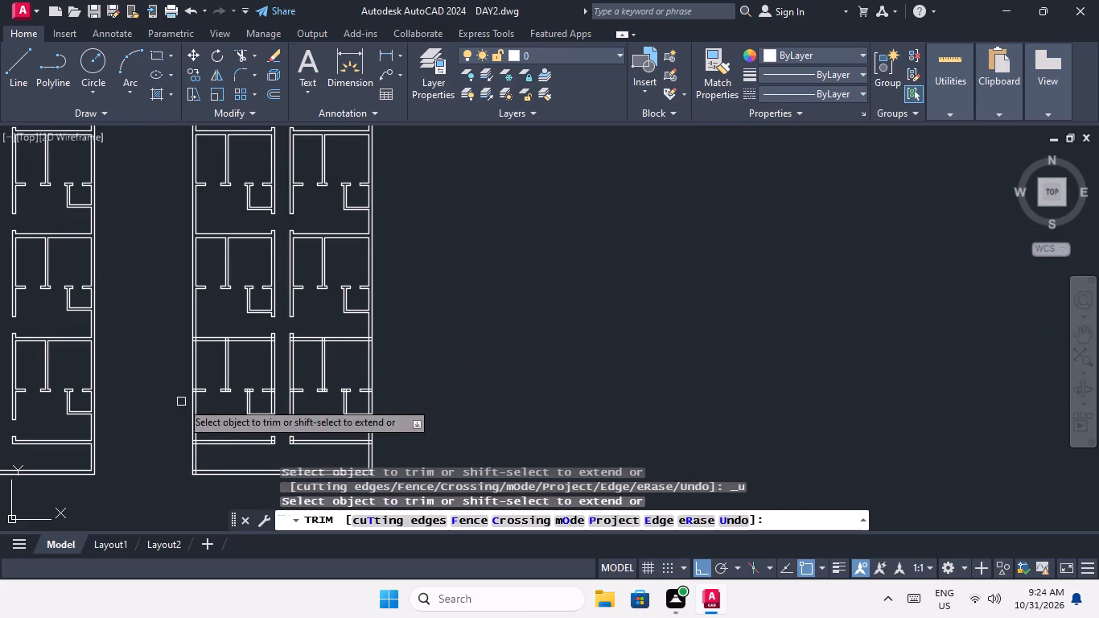
scroll(187, 339, up, 6)
drag(237, 411, 220, 348)
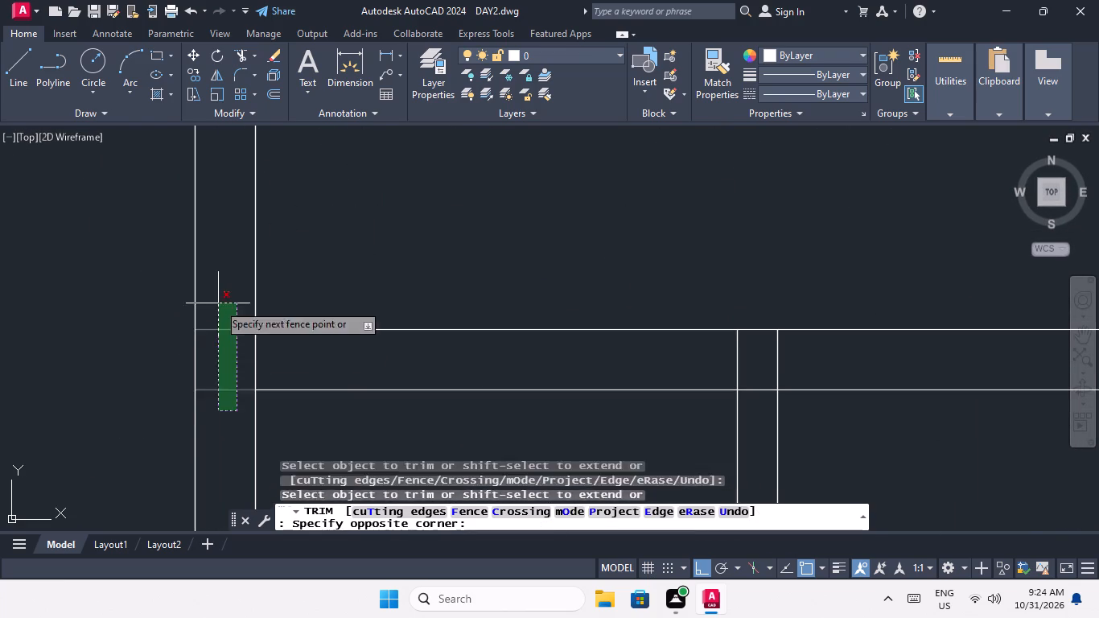
drag(218, 303, 218, 322)
drag(272, 352, 257, 360)
click(237, 365)
Trim the T-junction where the fourth row's left-unit partition meets the dividing wall above it.
scroll(233, 354, down, 3)
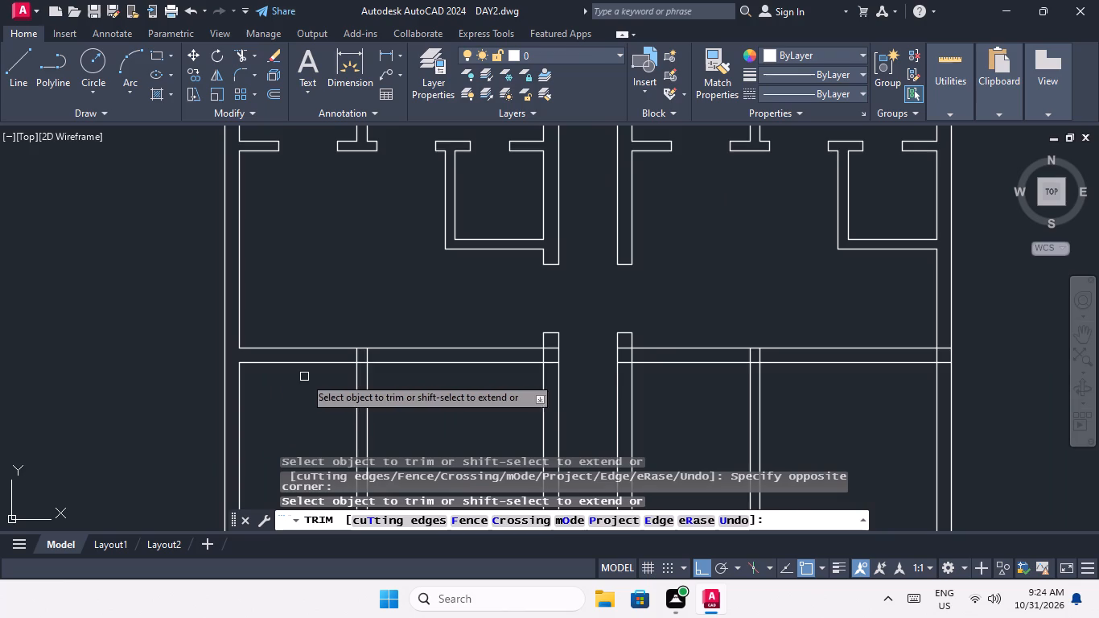
scroll(354, 356, up, 4)
drag(428, 350, 394, 351)
click(319, 353)
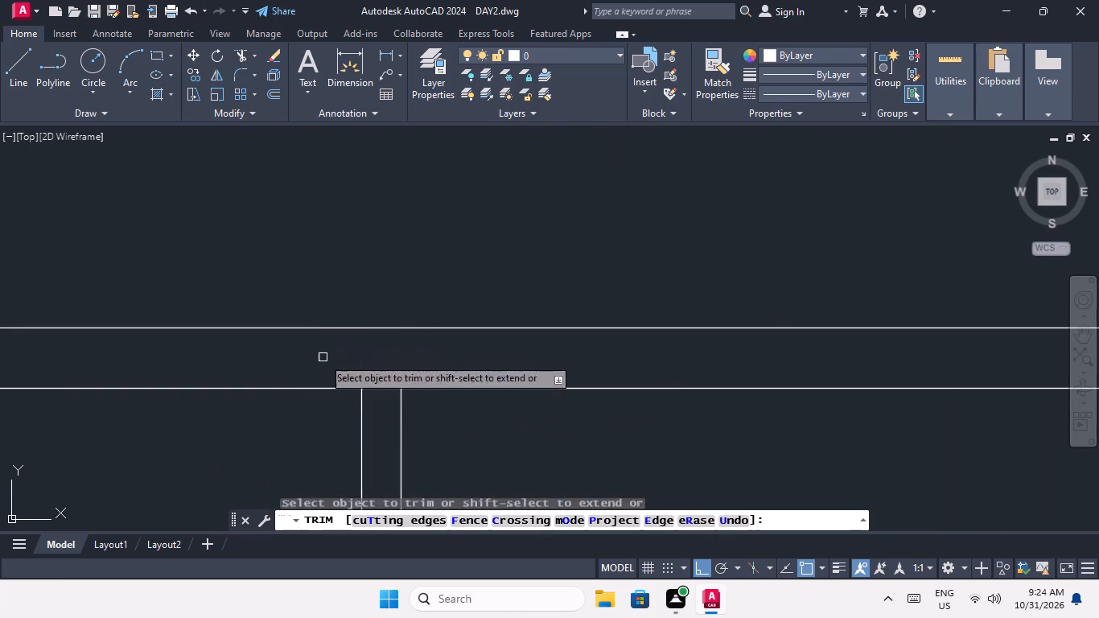
scroll(382, 395, up, 3)
drag(391, 403, 390, 403)
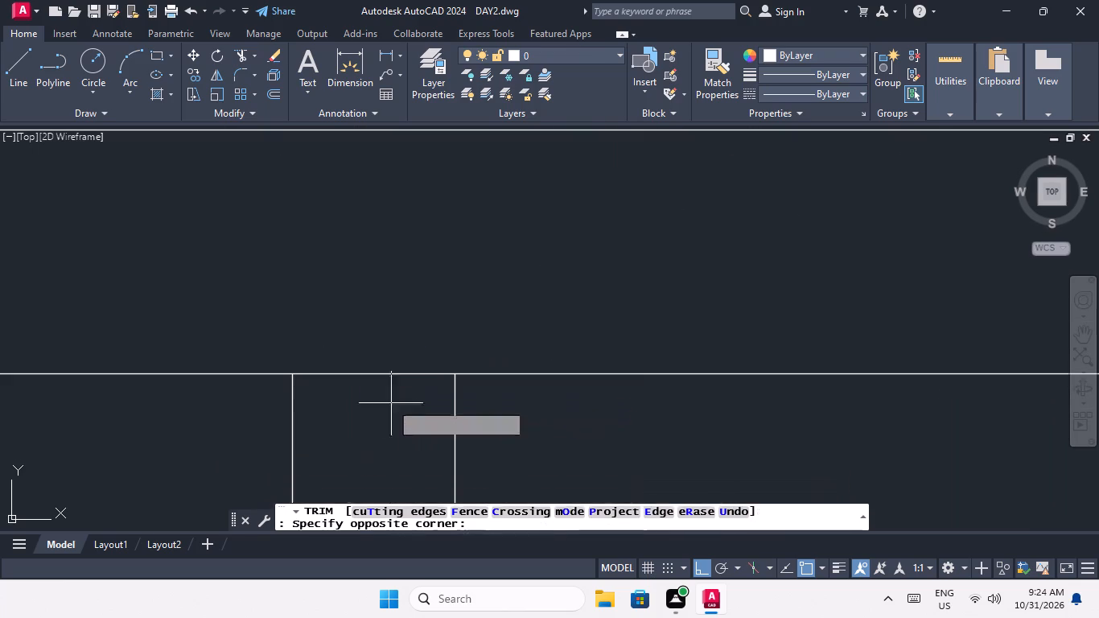
drag(390, 403, 361, 380)
click(340, 313)
Trim the junction where the dividing wall above the fourth row's left unit meets the left corridor wall.
scroll(340, 313, down, 4)
scroll(710, 376, down, 1)
middle_drag(708, 376, 299, 368)
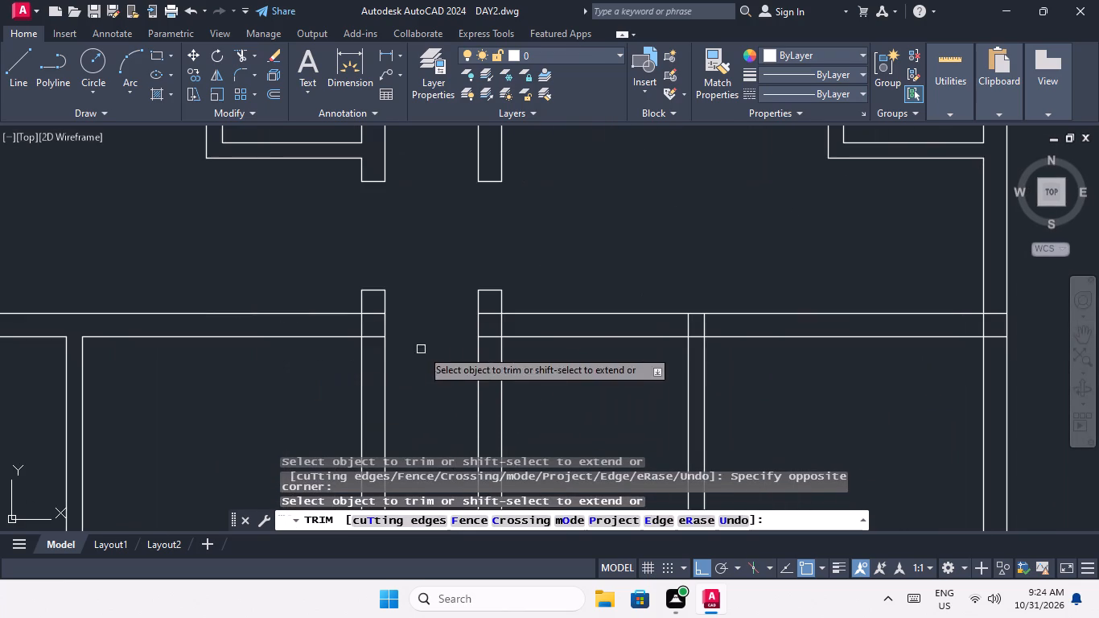
scroll(365, 323, up, 4)
drag(429, 434, 431, 416)
click(405, 201)
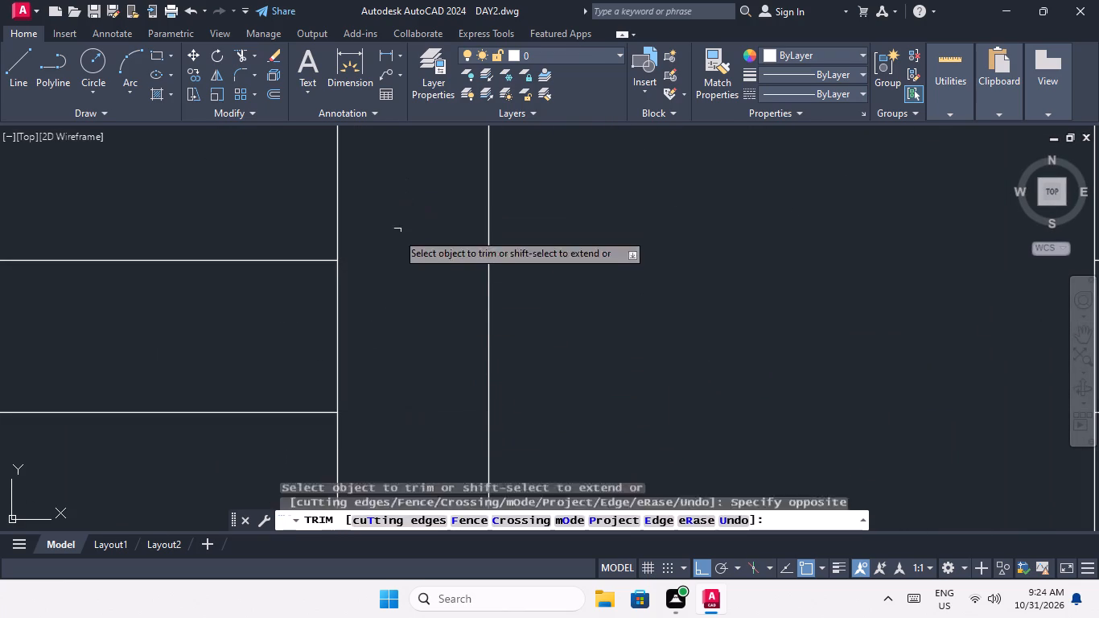
drag(383, 290, 301, 338)
click(286, 344)
Trim the junction where the dividing wall above the fourth row's right unit meets the right corridor wall.
scroll(286, 335, down, 4)
scroll(399, 344, up, 2)
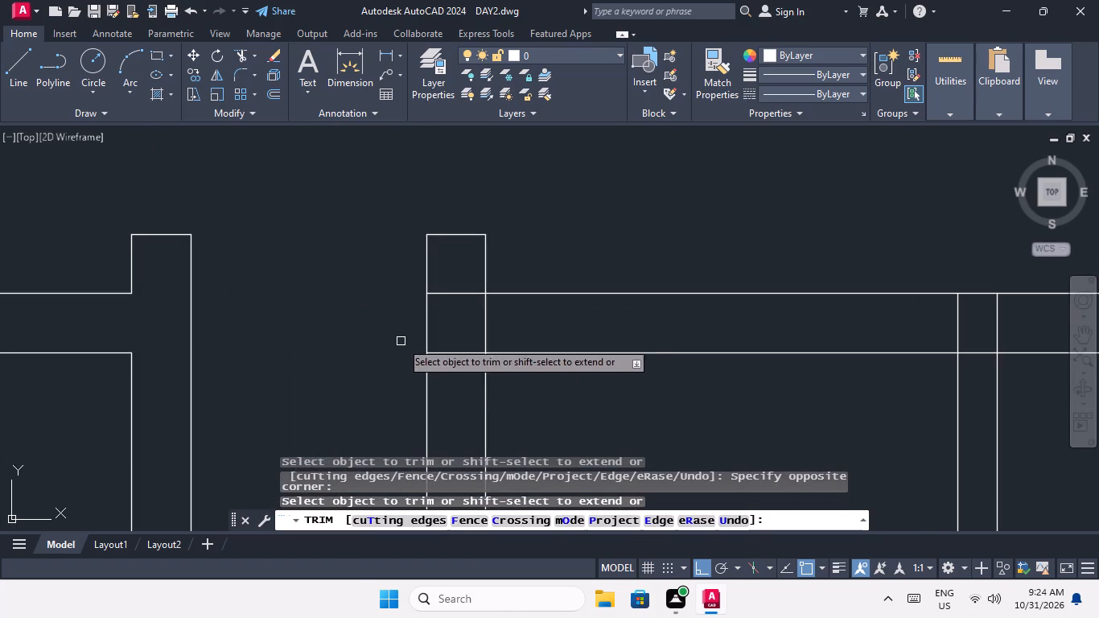
drag(463, 370, 448, 330)
click(432, 278)
drag(517, 315, 500, 340)
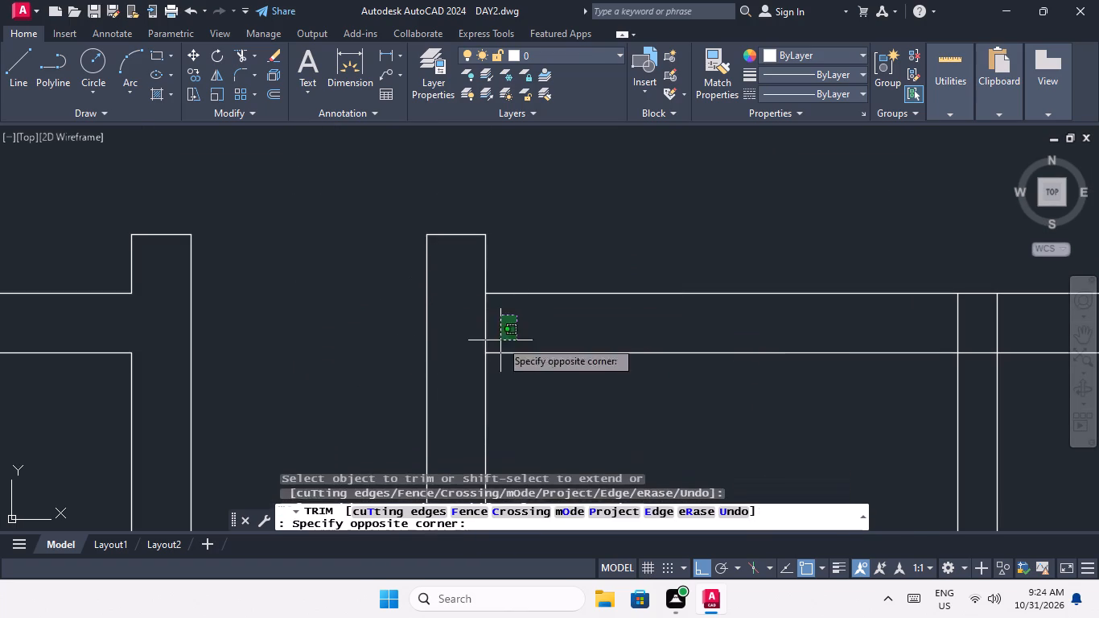
drag(500, 340, 488, 341)
drag(451, 347, 459, 345)
Trim the T-junction where the fourth row's right-unit partition meets the dividing wall above it.
scroll(480, 318, down, 3)
scroll(611, 324, up, 3)
drag(621, 310, 553, 328)
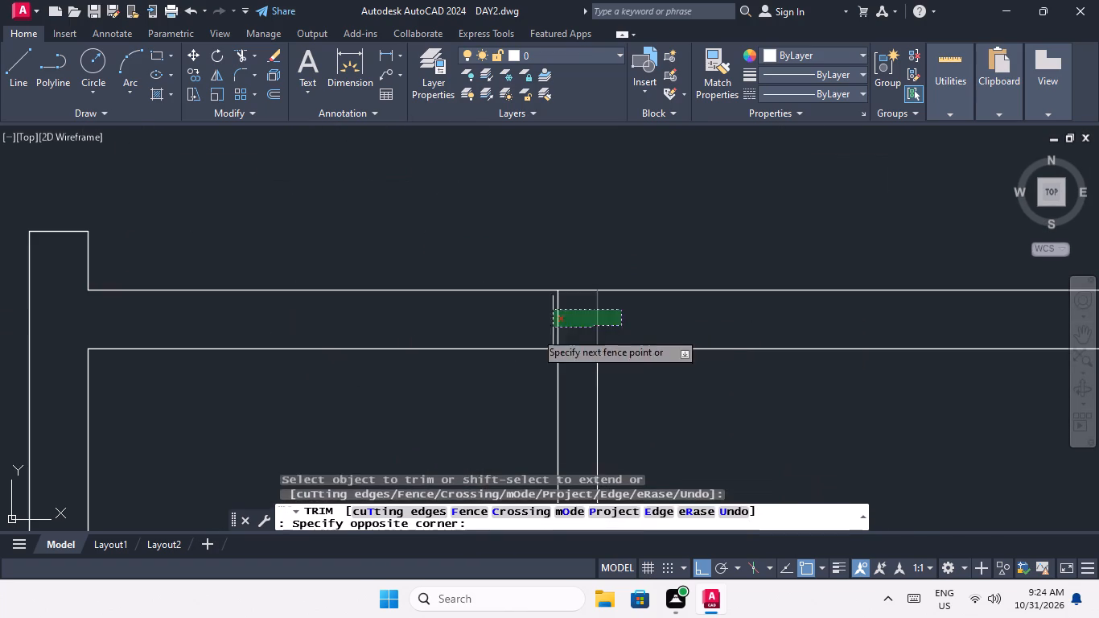
click(493, 336)
drag(586, 363, 577, 340)
click(571, 332)
Trim the junction where the dividing wall above the fourth row's right unit meets the right exterior wall.
scroll(560, 320, down, 2)
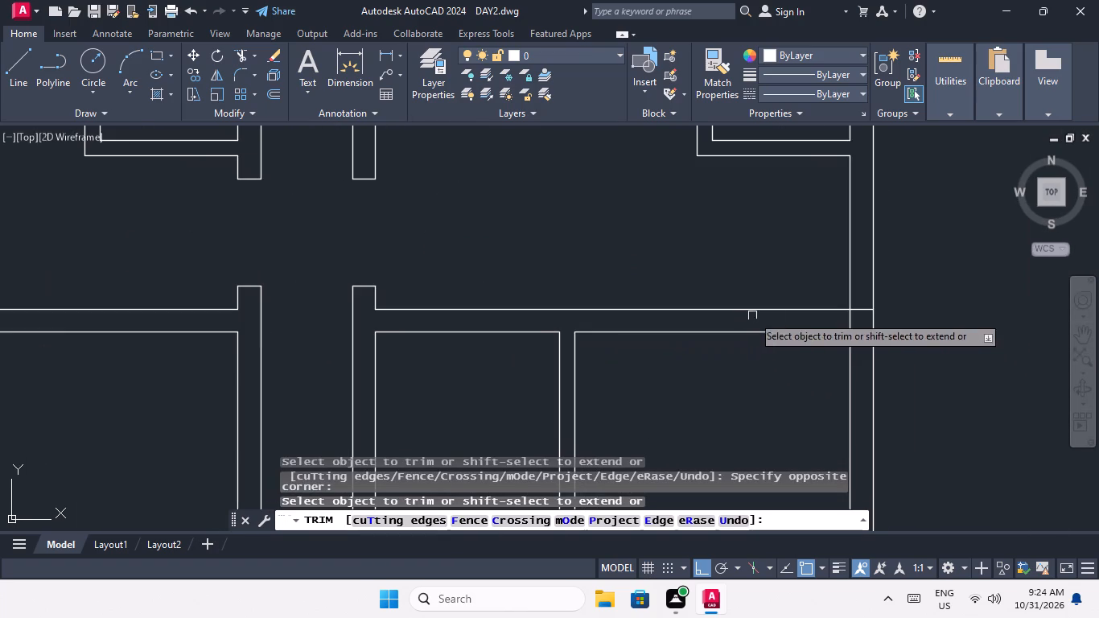
scroll(875, 328, up, 4)
drag(820, 391, 806, 340)
drag(766, 192, 767, 196)
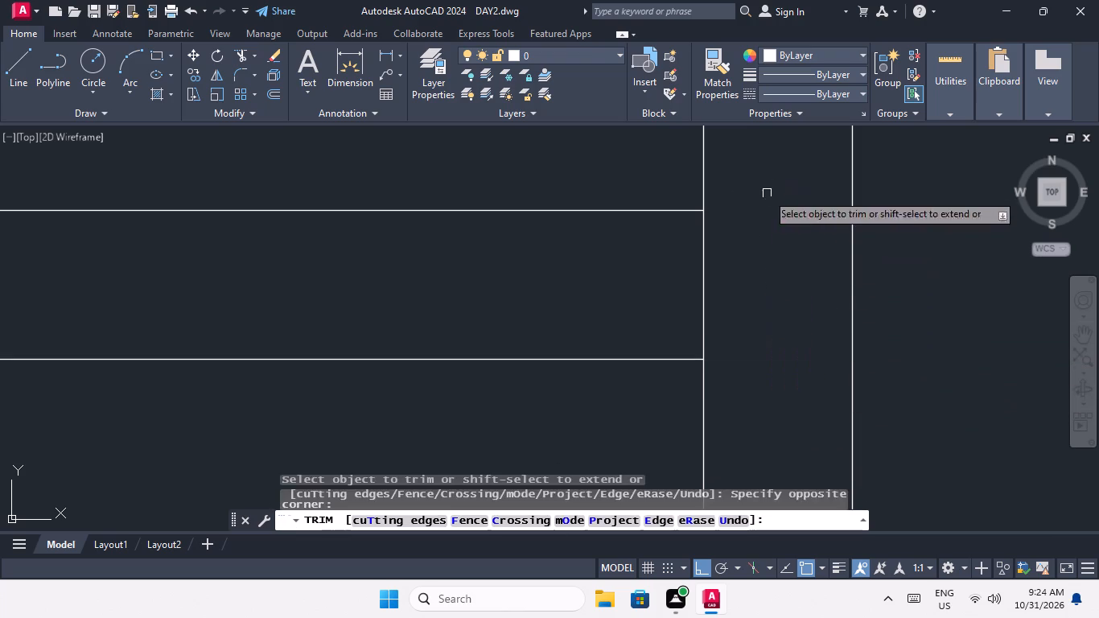
drag(767, 196, 767, 200)
drag(755, 264, 637, 318)
click(631, 316)
Trim the junction where the fourth row's left-unit short wall segment meets the left exterior wall.
scroll(652, 264, down, 5)
middle_drag(597, 375, 676, 219)
scroll(685, 226, down, 3)
middle_drag(681, 233, 681, 255)
middle_drag(681, 278, 677, 297)
scroll(521, 302, up, 3)
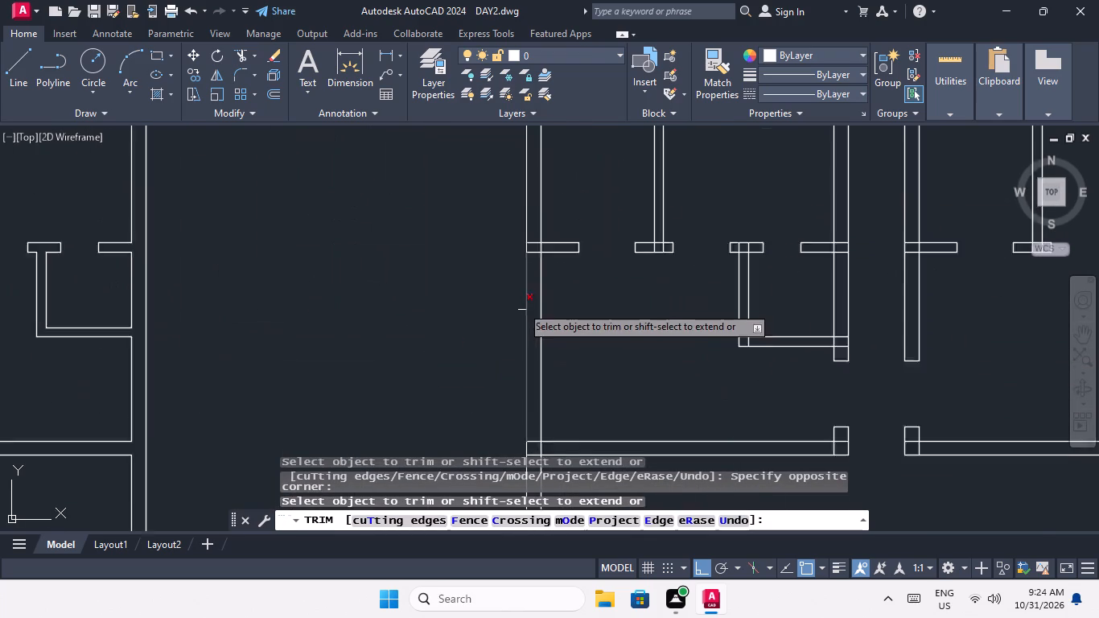
scroll(521, 306, up, 1)
middle_drag(541, 194, 538, 287)
scroll(512, 315, up, 3)
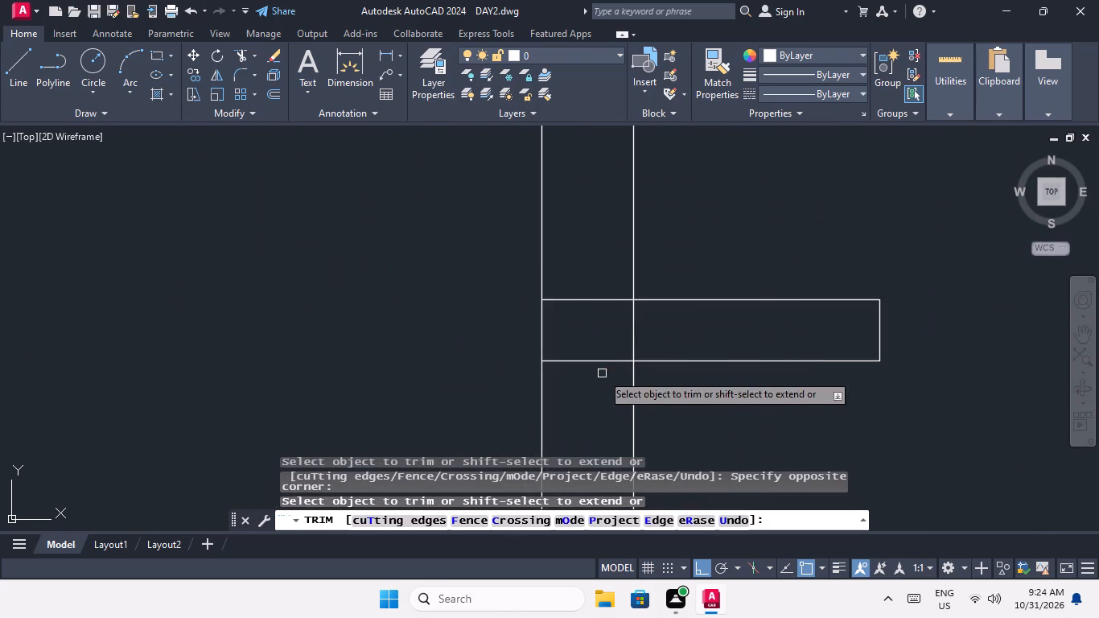
drag(607, 380, 602, 340)
drag(581, 254, 583, 279)
drag(651, 315, 600, 356)
drag(599, 349, 601, 342)
Trim the T-junction where the fourth row's left-unit partition meets the short wall segment at its lower end.
scroll(591, 307, down, 4)
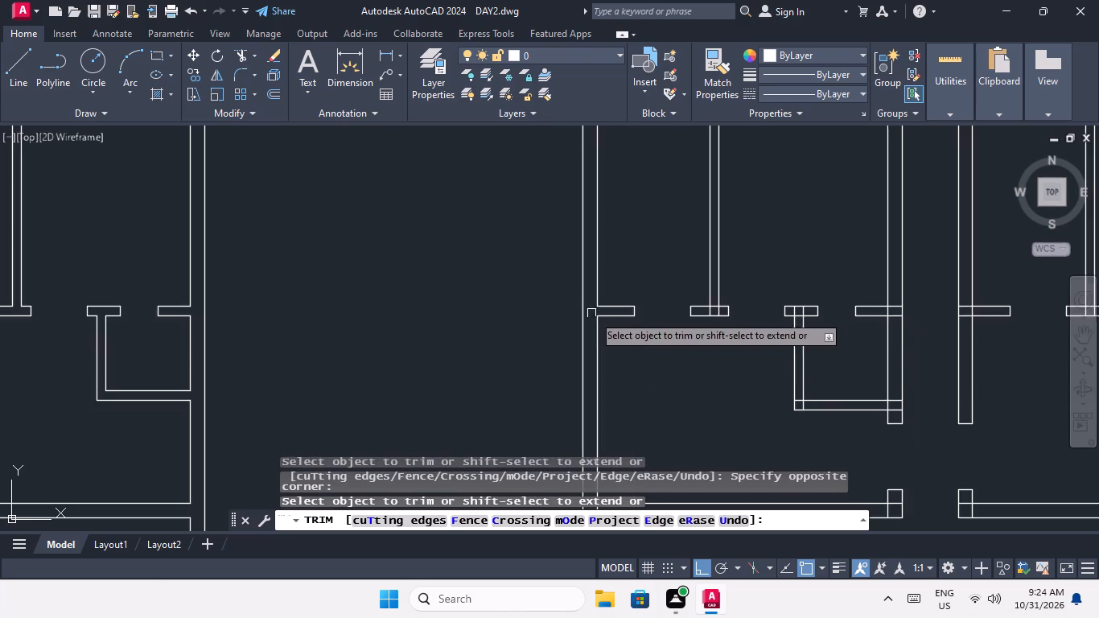
middle_drag(673, 343, 290, 347)
scroll(327, 298, up, 5)
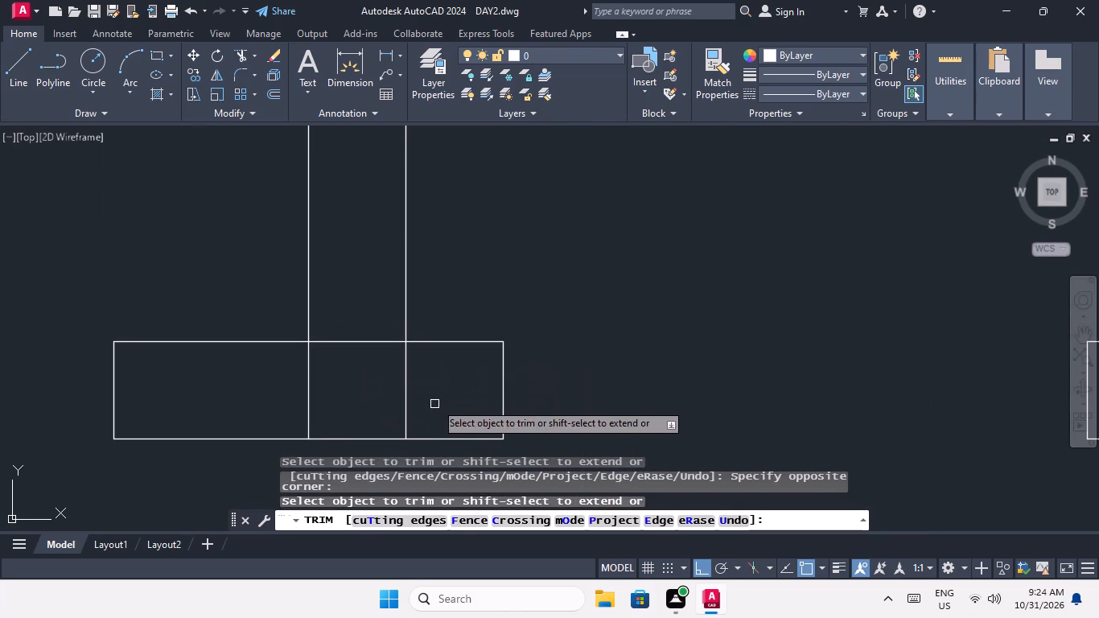
drag(438, 396, 252, 394)
click(252, 394)
drag(369, 372, 363, 357)
drag(363, 353, 360, 327)
drag(353, 295, 352, 303)
Trim the T-junction where the left unit's small-room side wall meets the short wall segment above it in the fourth row.
scroll(352, 298, down, 6)
scroll(416, 305, up, 5)
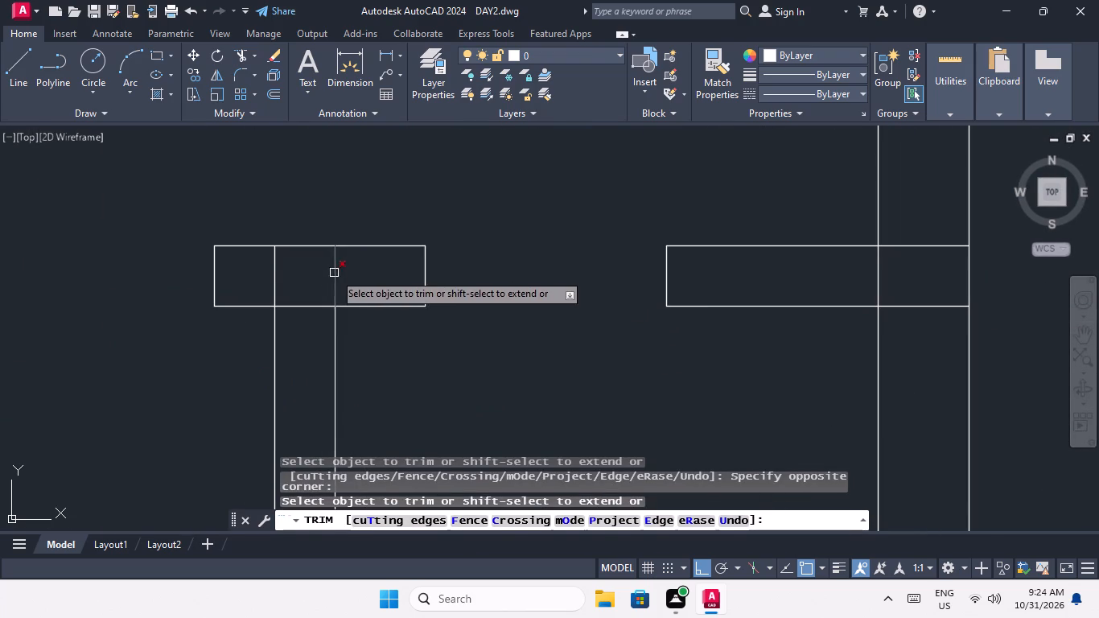
drag(339, 272, 311, 284)
click(266, 284)
drag(308, 343, 297, 307)
click(296, 288)
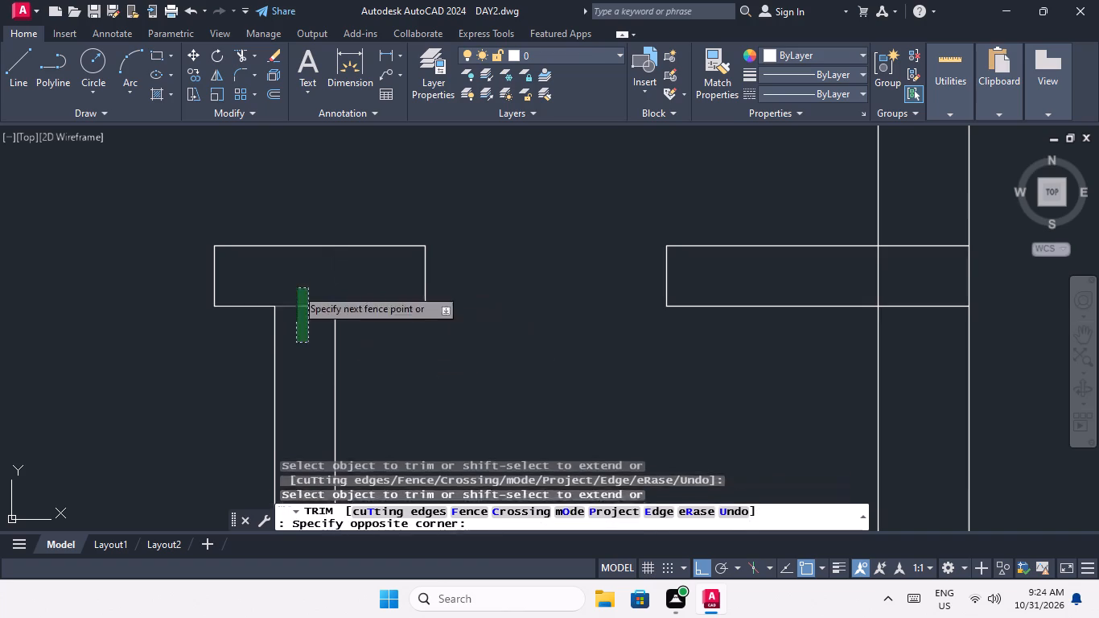
Trim the junction where the fourth row's left-unit short wall segment meets the left corridor wall.
scroll(294, 288, down, 4)
scroll(400, 295, up, 4)
drag(384, 329, 364, 284)
drag(341, 180, 344, 221)
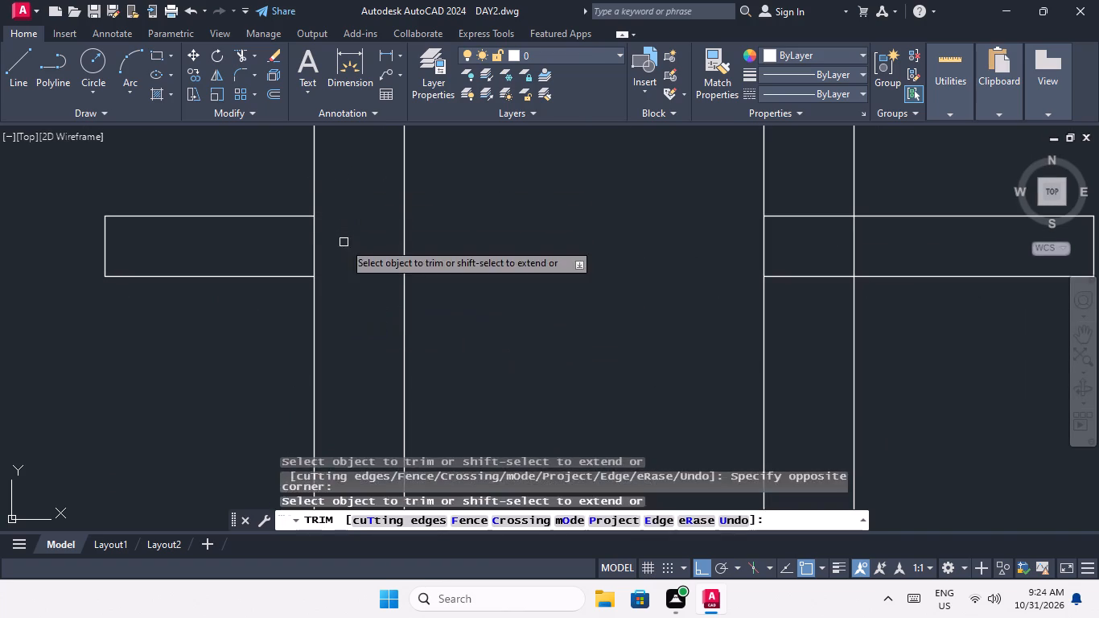
drag(340, 230, 305, 253)
drag(280, 253, 292, 247)
Trim the junction where the fourth row's right-unit short wall segment meets the right corridor wall.
scroll(303, 231, down, 5)
scroll(388, 237, up, 4)
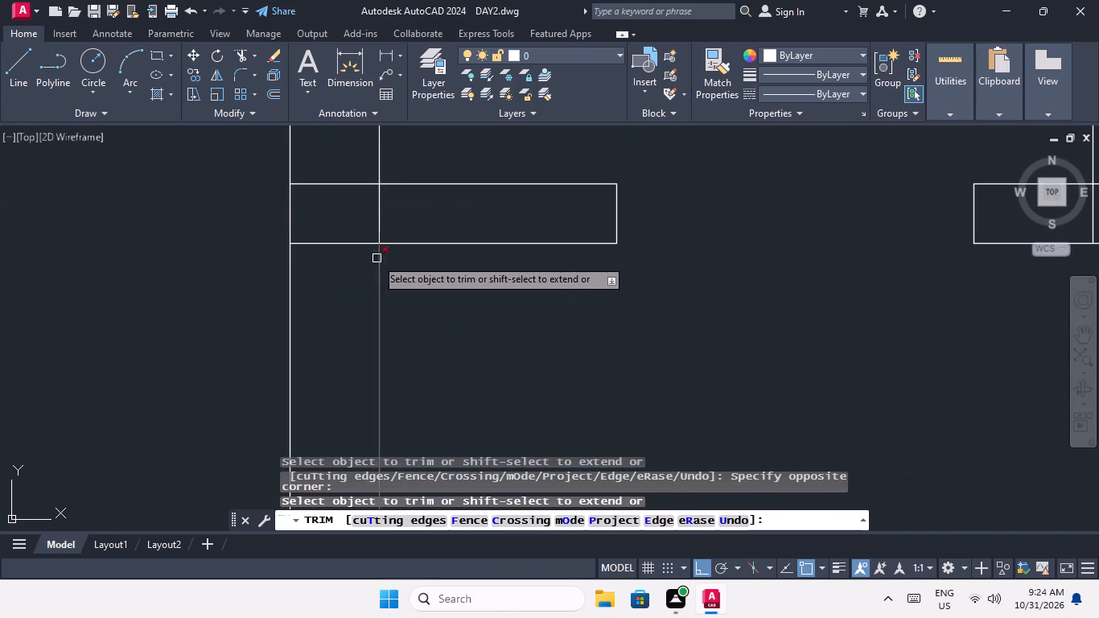
drag(366, 262, 360, 253)
click(335, 182)
drag(392, 216, 370, 221)
click(356, 220)
Trim the overlapping lines at the lower-left corner of the left unit's small room in the fourth row.
scroll(356, 205, down, 3)
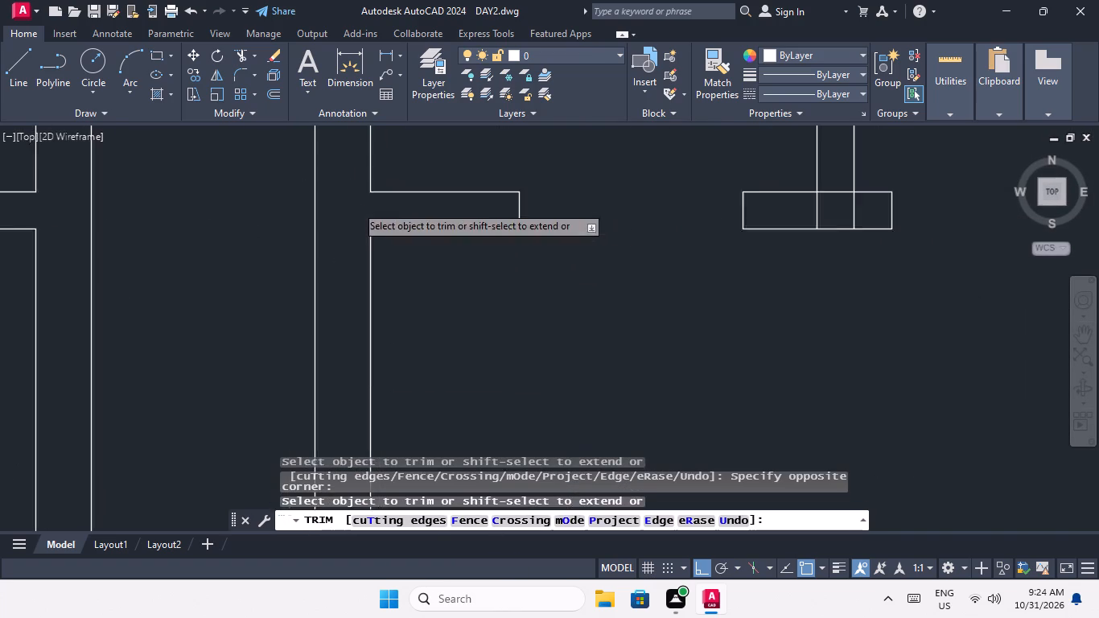
scroll(356, 205, down, 1)
scroll(202, 299, up, 4)
drag(175, 286, 160, 301)
click(147, 307)
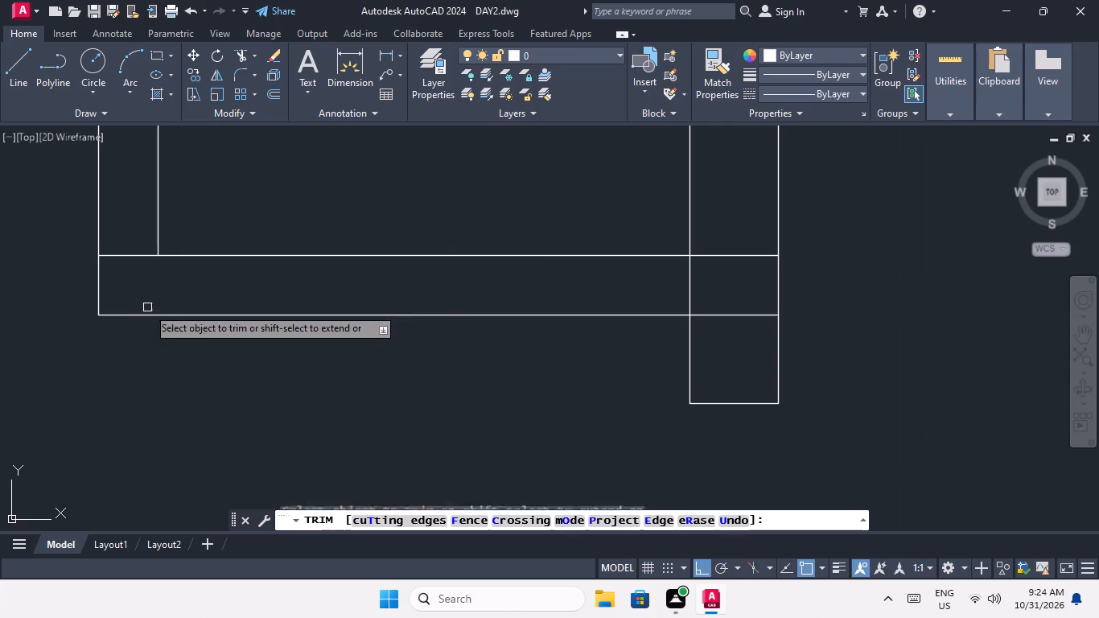
drag(146, 293, 133, 259)
click(126, 240)
Trim the junction where the left unit's small-room bottom wall meets the left corridor wall in the fourth row.
scroll(126, 240, up, 1)
scroll(126, 240, down, 4)
scroll(290, 257, up, 5)
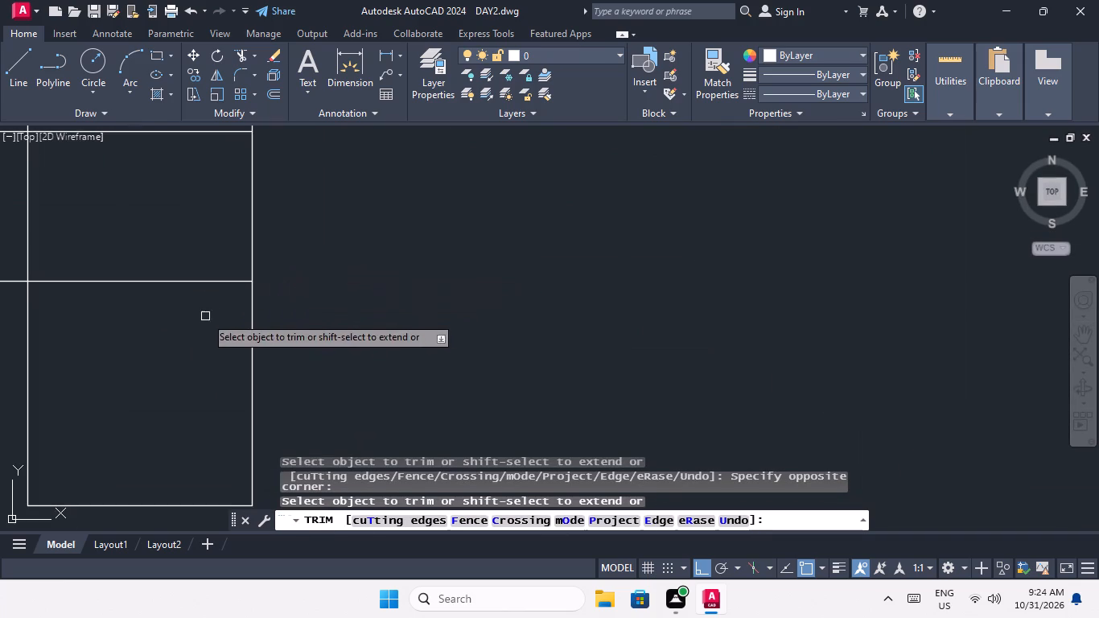
middle_drag(212, 321, 295, 382)
drag(261, 393, 242, 311)
drag(212, 170, 210, 203)
drag(203, 237, 143, 273)
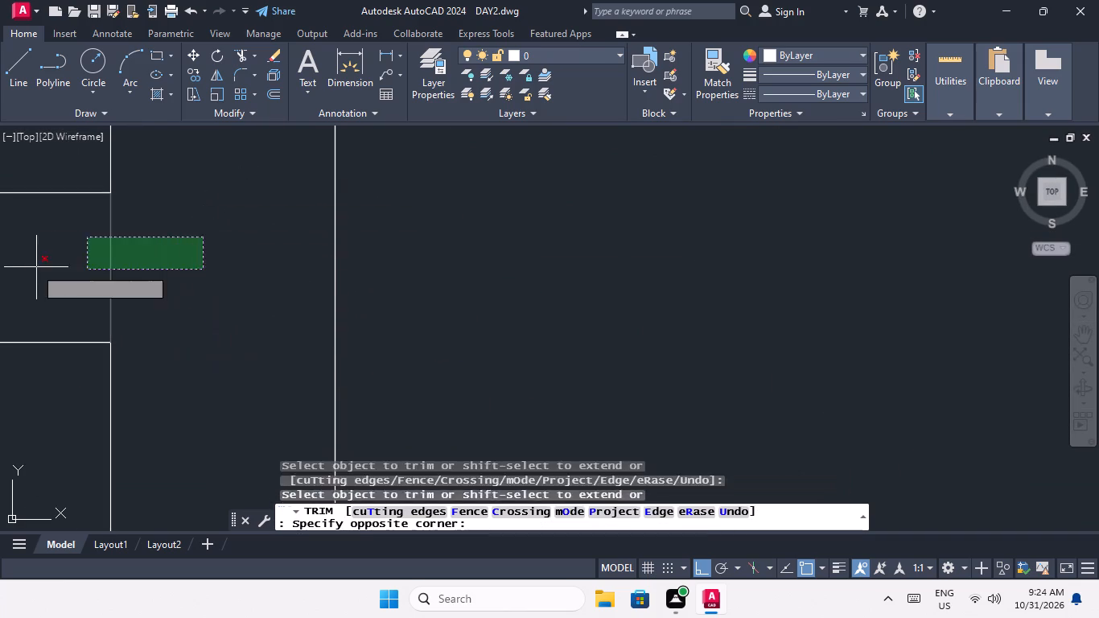
drag(35, 267, 48, 264)
Trim the T-junction where the fourth row's right-unit partition meets the short wall segment at its lower end.
scroll(70, 249, down, 5)
middle_drag(200, 299, 225, 387)
scroll(233, 299, down, 1)
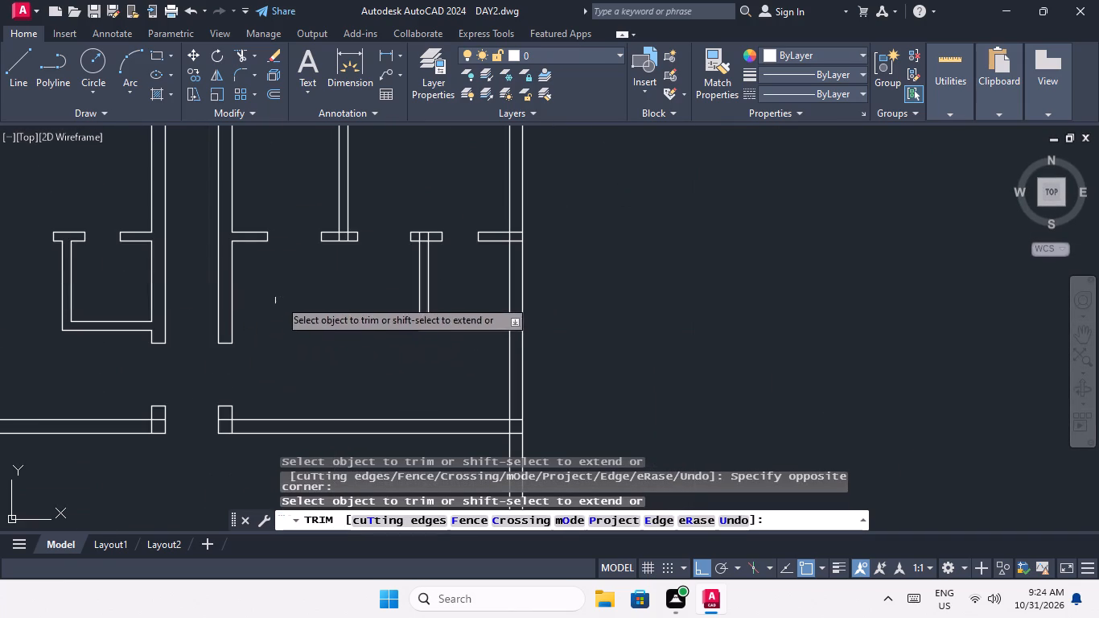
scroll(353, 225, up, 5)
drag(342, 226, 270, 252)
click(247, 251)
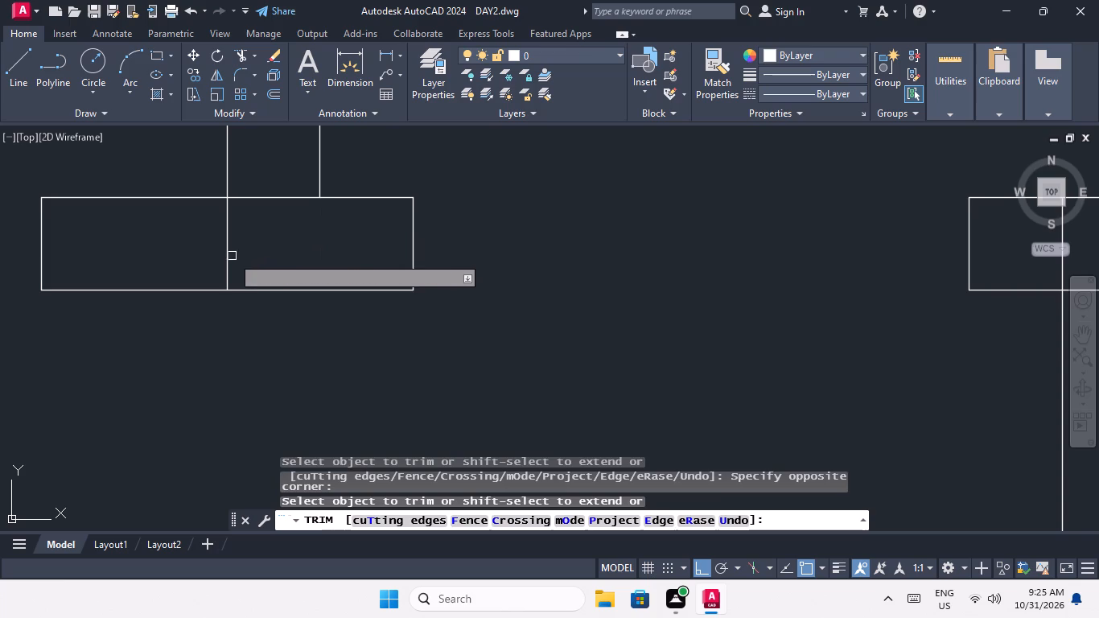
drag(249, 233, 198, 274)
drag(194, 270, 205, 266)
drag(272, 235, 272, 226)
click(263, 174)
Trim the T-junction where the right unit's small-room side wall meets the short wall segment above it in the fourth row.
scroll(257, 212, down, 5)
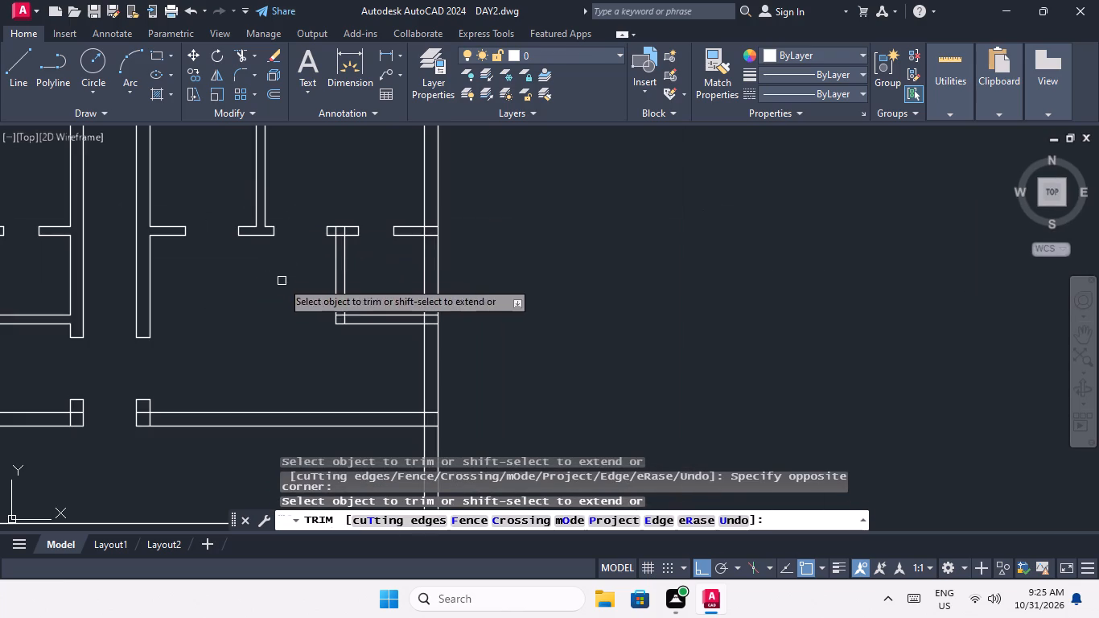
scroll(341, 231, up, 7)
drag(459, 193, 371, 233)
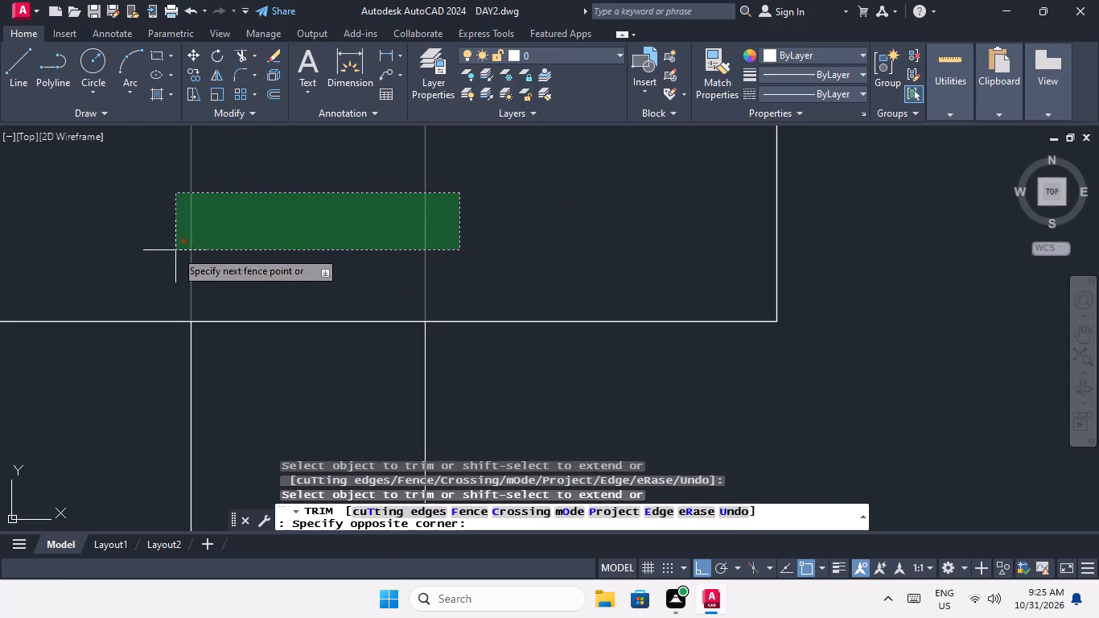
click(175, 250)
scroll(203, 242, down, 4)
scroll(235, 264, up, 4)
drag(204, 278, 187, 259)
click(124, 196)
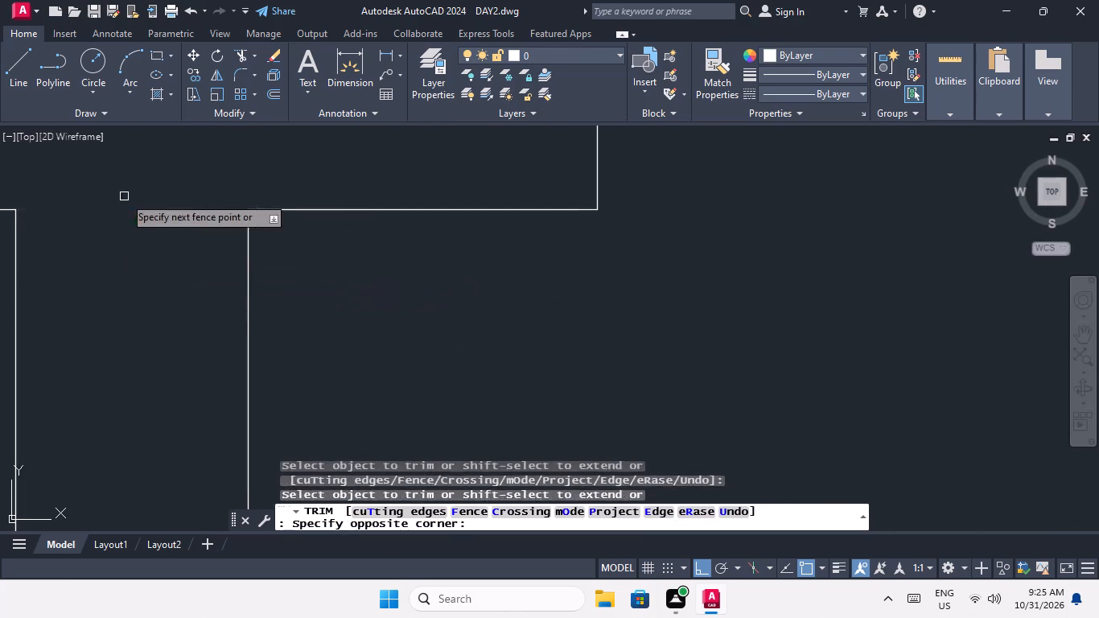
Trim the T-junction where the right unit's short wall segment meets the right outer wall in the fourth row.
scroll(125, 194, down, 5)
scroll(352, 187, up, 3)
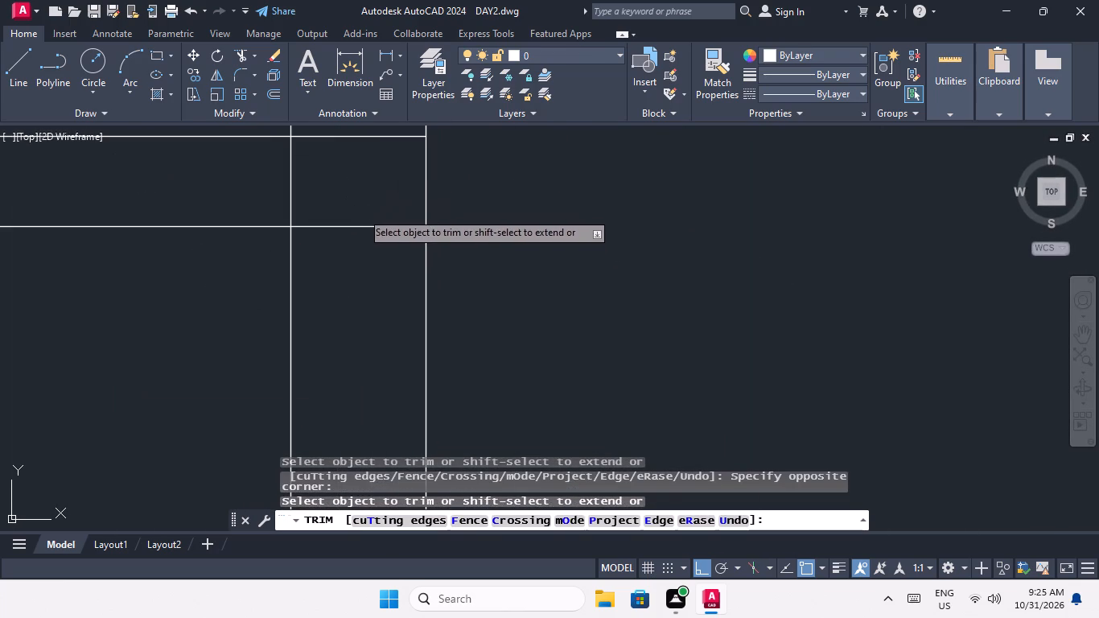
middle_drag(360, 215, 359, 385)
drag(373, 426, 356, 377)
click(348, 286)
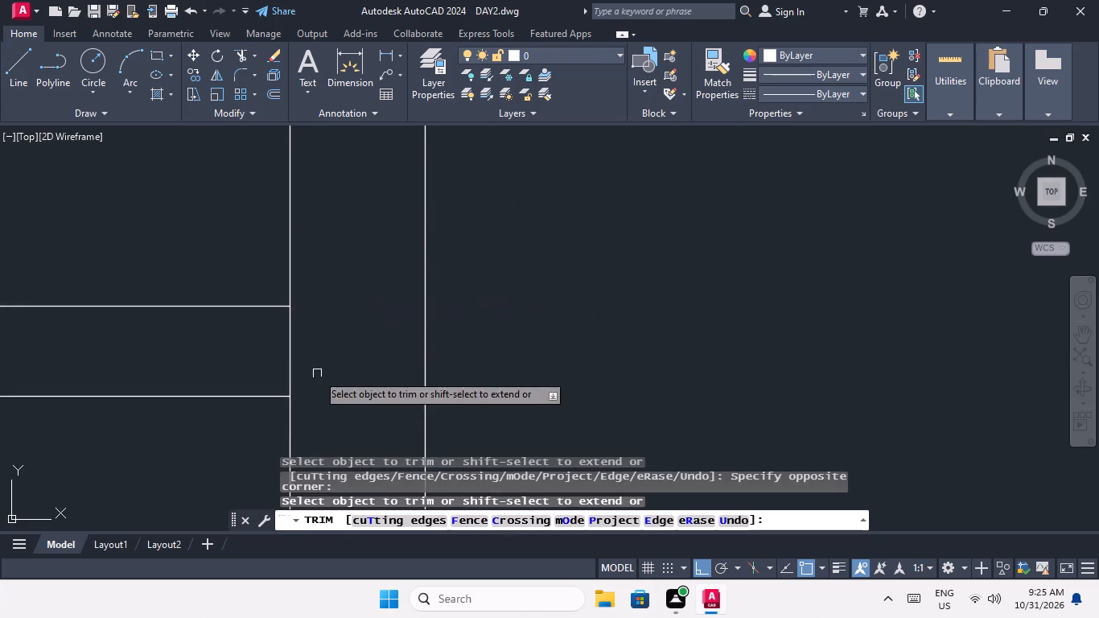
drag(312, 350, 301, 349)
drag(264, 365, 282, 365)
Trim the overlapping lines at the lower-left corner of the right unit's small room in the fourth row.
scroll(338, 334, down, 3)
middle_drag(499, 305, 574, 157)
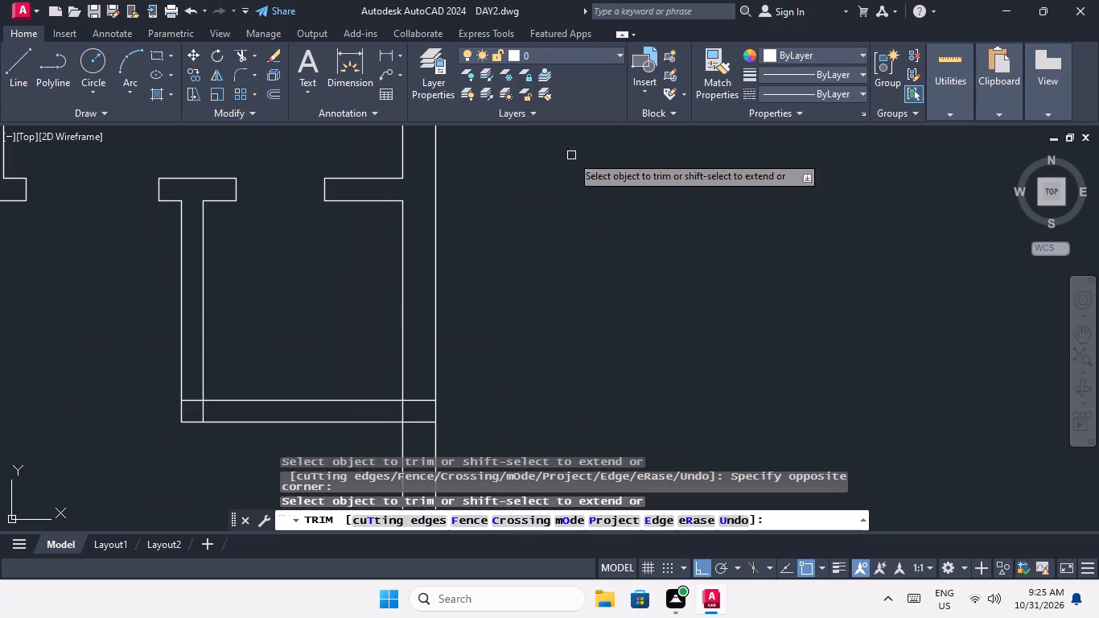
scroll(543, 180, down, 3)
scroll(467, 249, up, 4)
middle_drag(446, 245, 467, 309)
scroll(430, 258, up, 3)
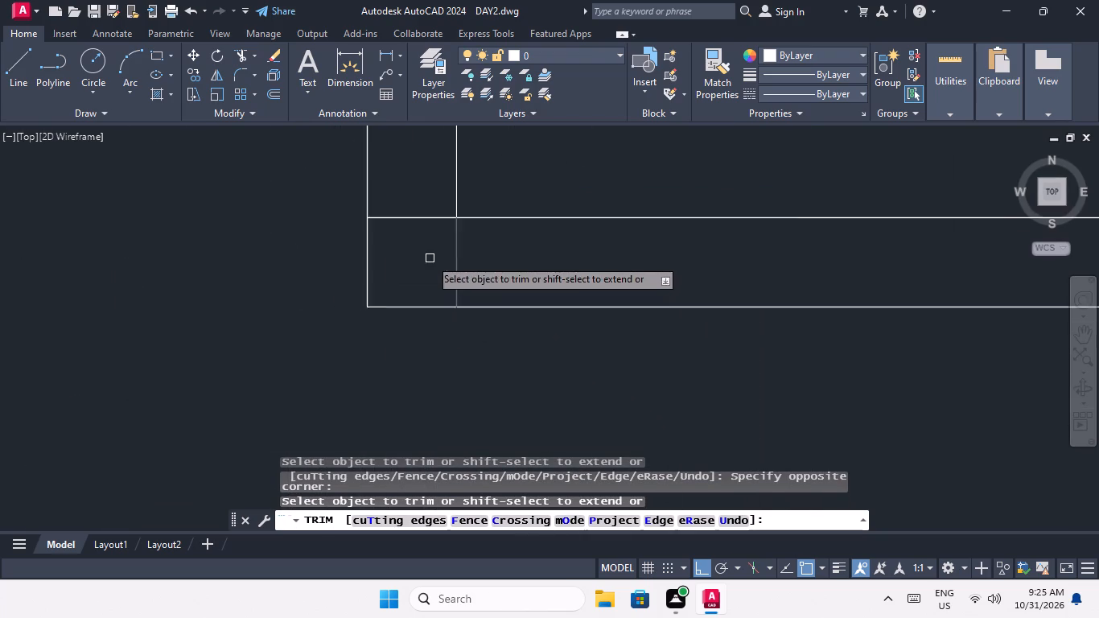
drag(487, 251, 442, 289)
click(436, 291)
drag(417, 260, 414, 249)
click(393, 198)
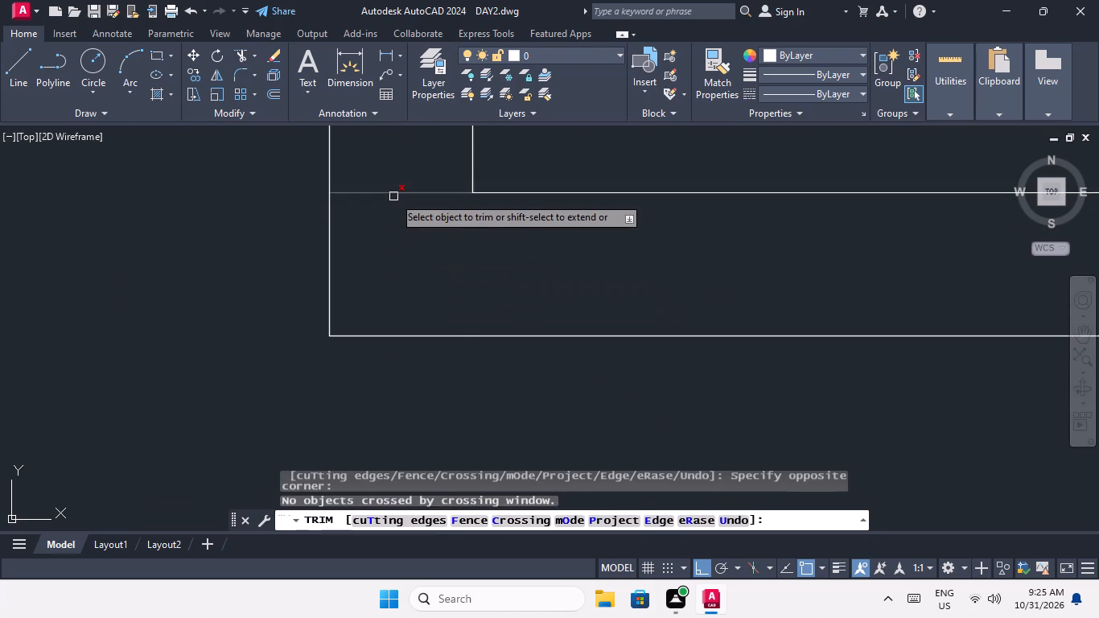
drag(414, 222, 410, 192)
drag(411, 167, 411, 177)
Trim the junction where the right unit's small-room bottom wall meets the right outer wall in the fourth row.
scroll(408, 215, down, 3)
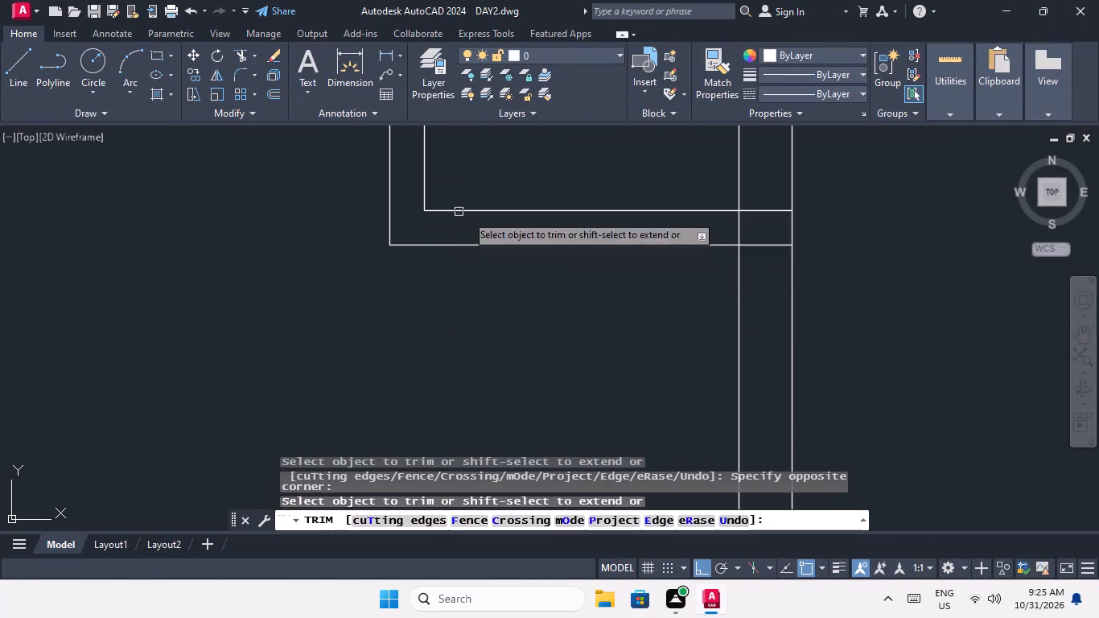
scroll(760, 229, up, 3)
middle_drag(776, 344, 725, 461)
drag(768, 435, 767, 435)
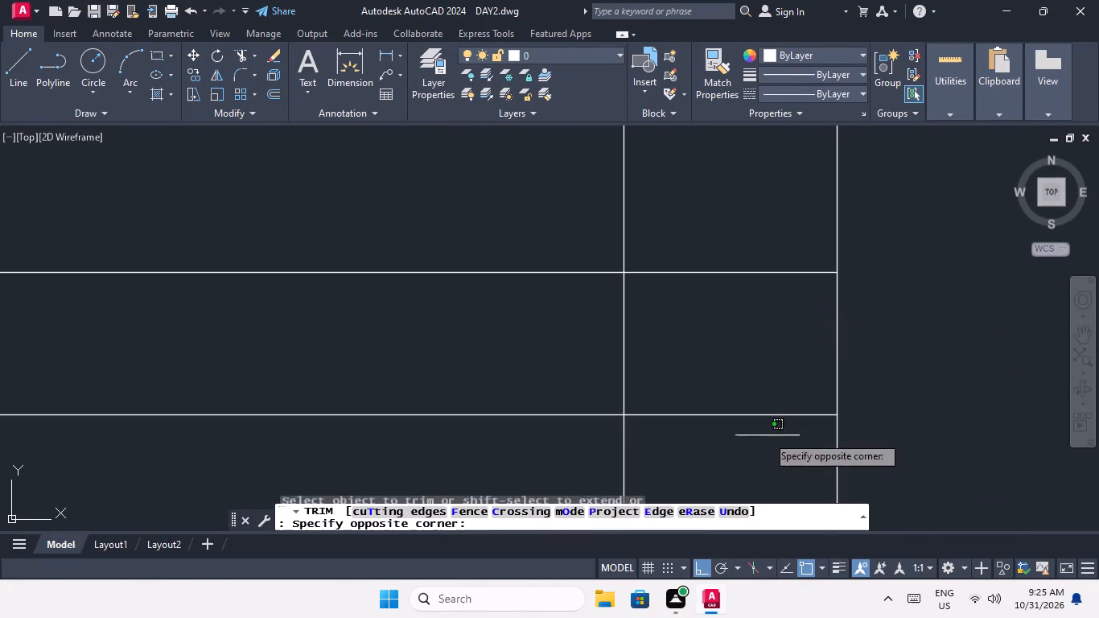
drag(767, 435, 744, 400)
drag(702, 256, 699, 288)
drag(690, 329, 659, 342)
drag(588, 352, 597, 336)
Trim the T-junction where the horizontal wall below the fourth row meets the left outer wall.
scroll(615, 307, down, 4)
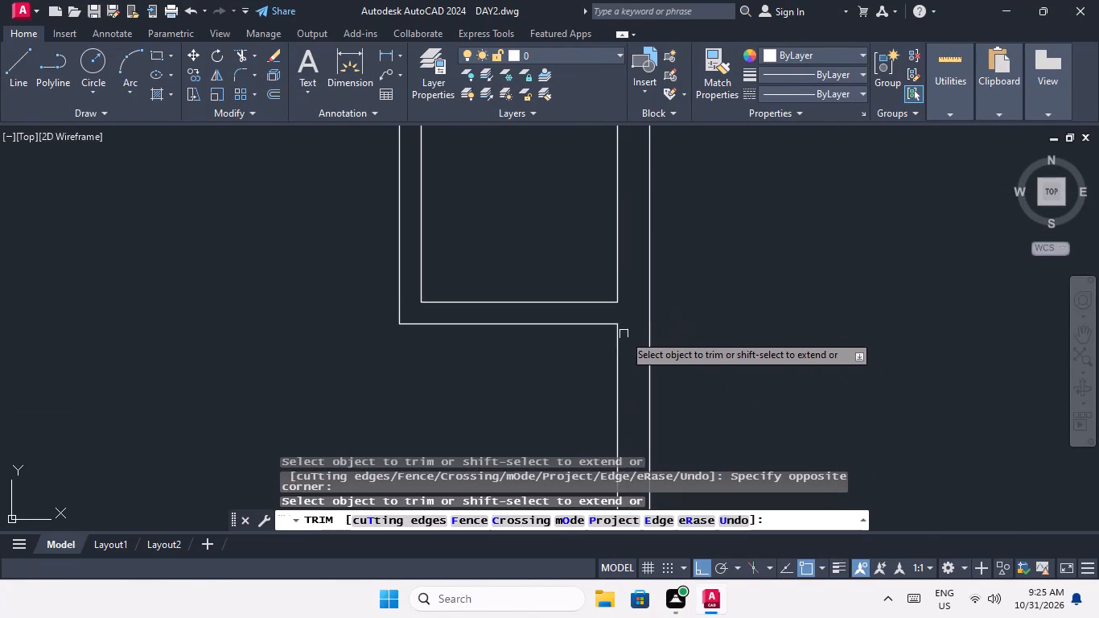
scroll(637, 327, down, 2)
middle_drag(512, 371, 726, 291)
scroll(245, 348, up, 3)
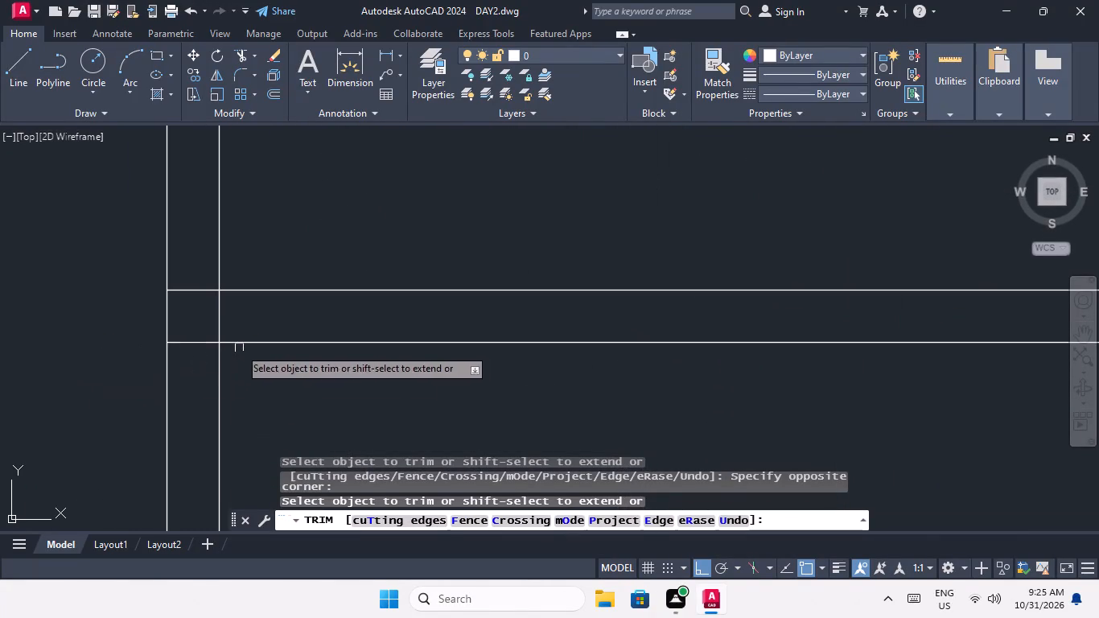
scroll(179, 340, up, 2)
drag(204, 378, 191, 318)
drag(169, 177, 185, 199)
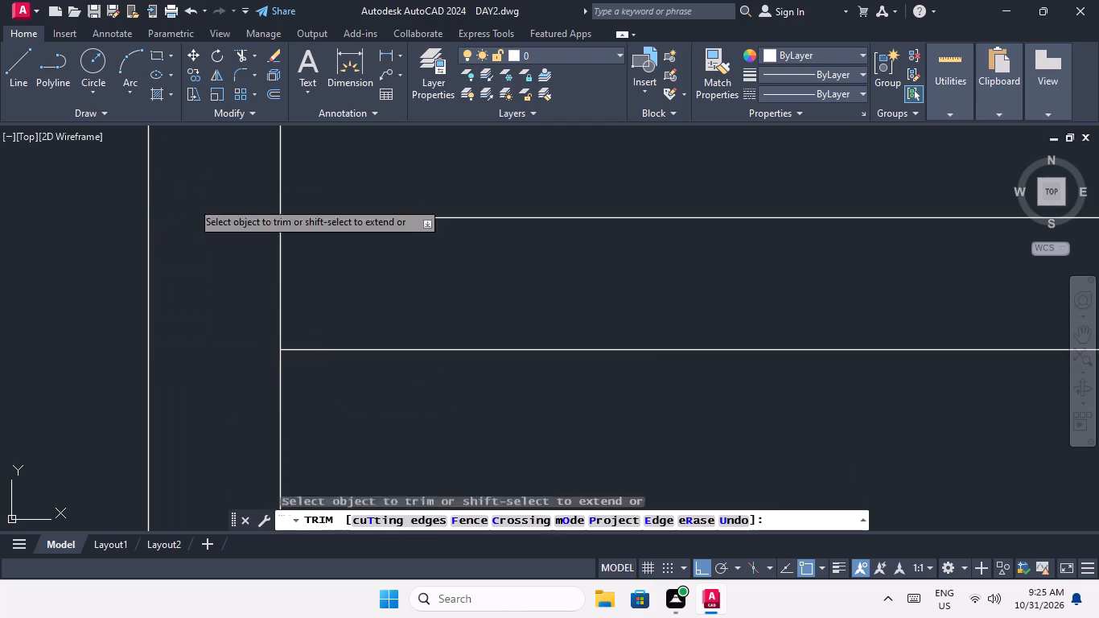
drag(344, 251, 293, 290)
click(221, 288)
Trim the overlapping lines where the left wall below the fourth row meets its short return at the corridor entrance.
scroll(235, 271, down, 3)
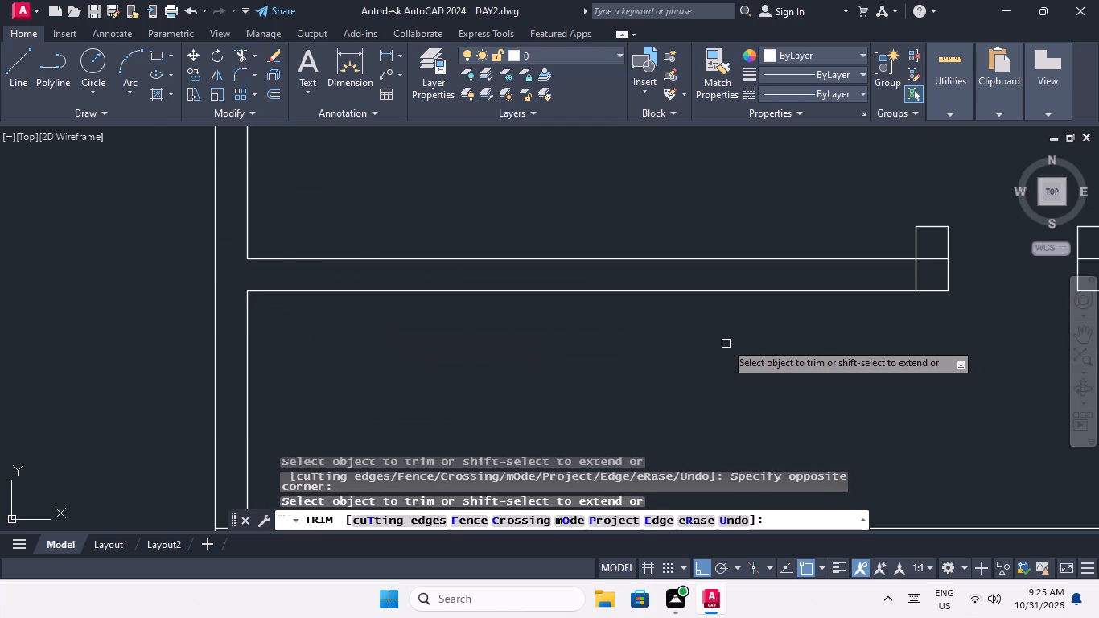
scroll(723, 336, down, 1)
middle_drag(952, 326, 685, 346)
scroll(660, 308, up, 1)
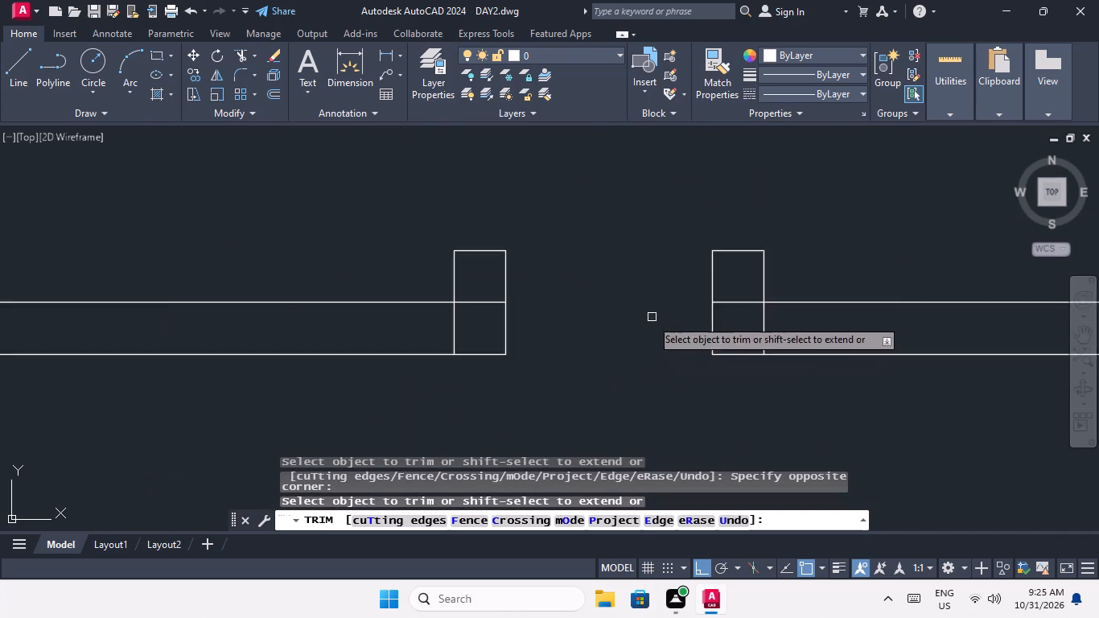
scroll(650, 320, up, 2)
drag(380, 303, 382, 283)
drag(378, 256, 382, 282)
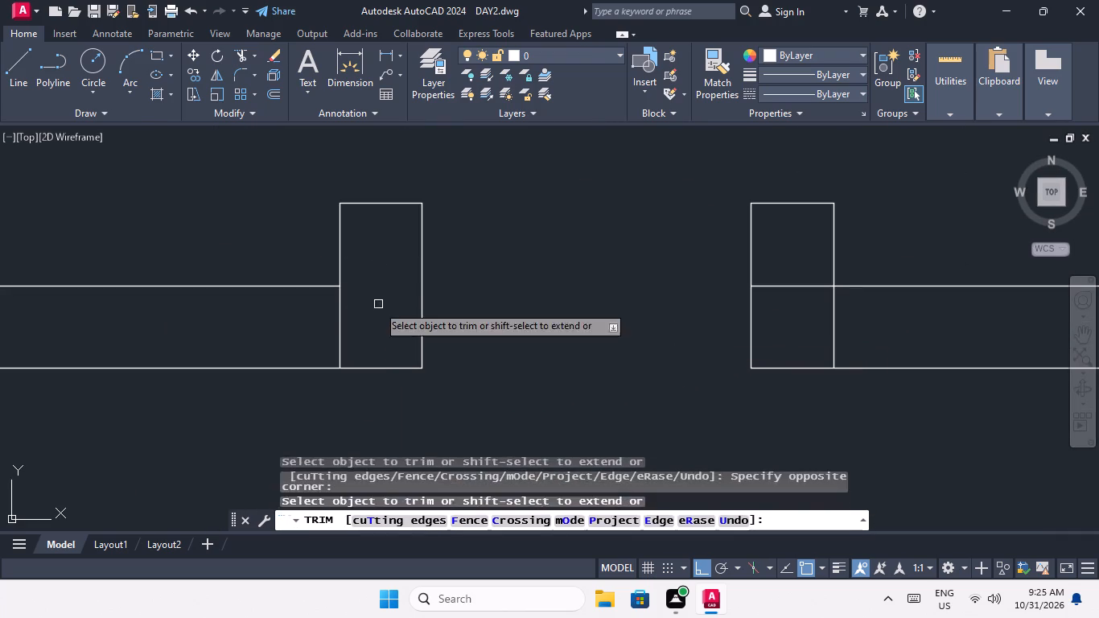
drag(367, 319, 356, 323)
click(333, 328)
Trim the overlapping lines where the right wall below the fourth row meets its short return at the corridor entrance.
scroll(348, 315, down, 4)
scroll(444, 317, up, 3)
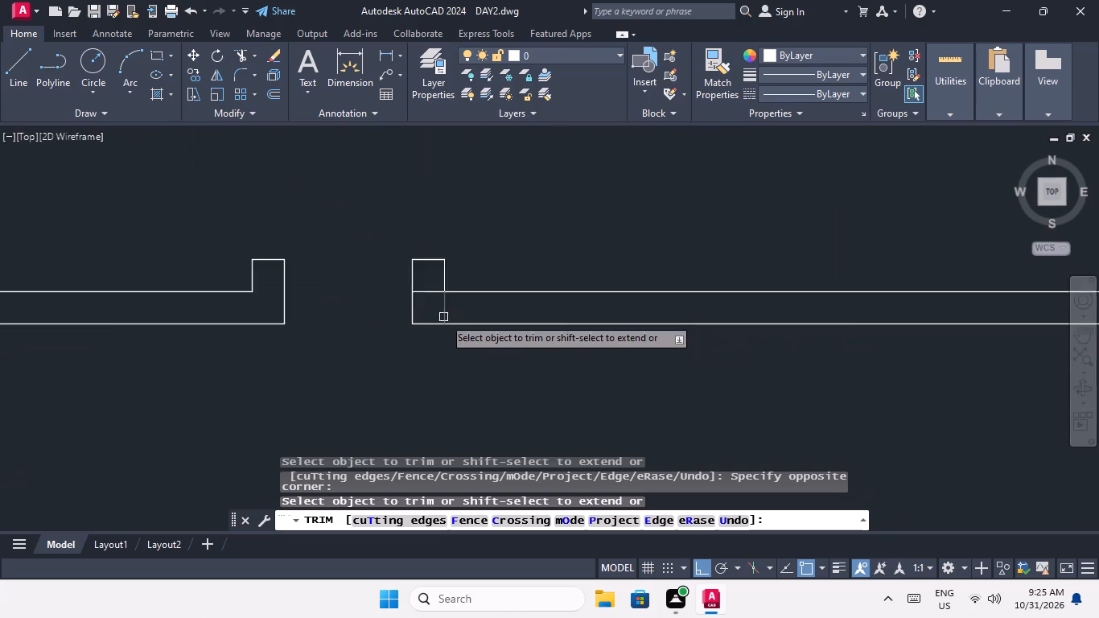
scroll(443, 317, up, 1)
drag(463, 283, 450, 302)
click(442, 303)
drag(422, 295, 414, 270)
click(399, 243)
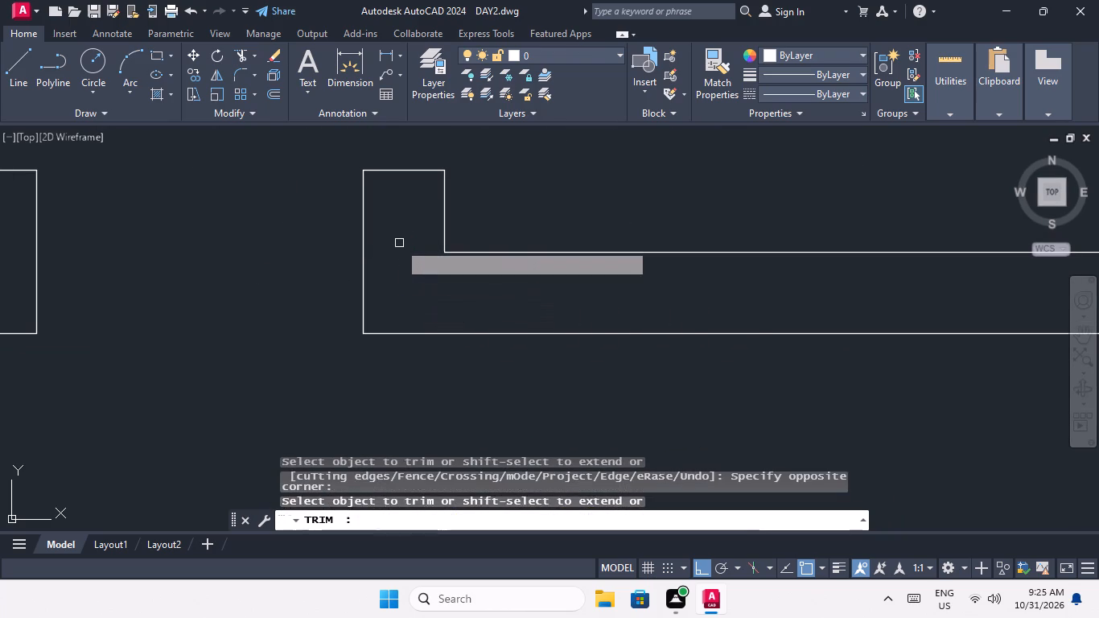
Trim the T-junction where the horizontal wall below the fourth row meets the right outer wall.
scroll(397, 241, down, 4)
scroll(670, 264, up, 4)
drag(681, 285, 676, 233)
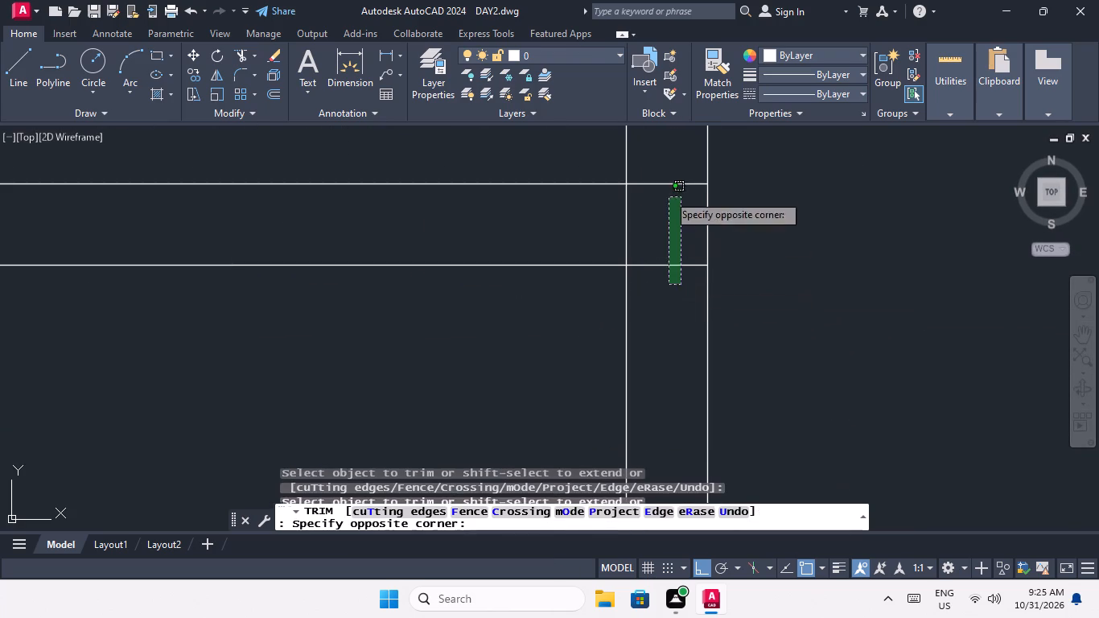
click(666, 174)
drag(654, 209, 616, 231)
drag(542, 233, 551, 232)
Trim the overlapping lines at the lower-right outer corner of the third floor plan.
scroll(558, 229, down, 5)
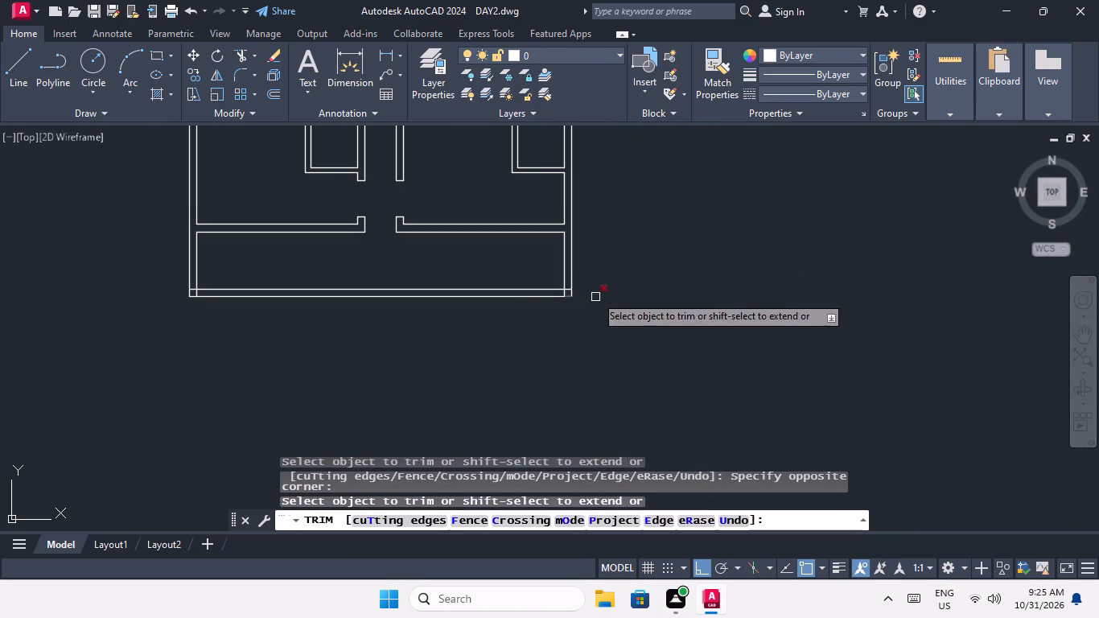
scroll(589, 295, up, 4)
scroll(461, 255, up, 3)
drag(436, 276, 329, 360)
drag(319, 365, 356, 352)
drag(469, 318, 455, 274)
click(440, 195)
Trim the overlapping lines at the lower-left outer corner of the third floor plan.
scroll(438, 203, down, 5)
middle_drag(366, 296, 549, 339)
scroll(547, 332, down, 3)
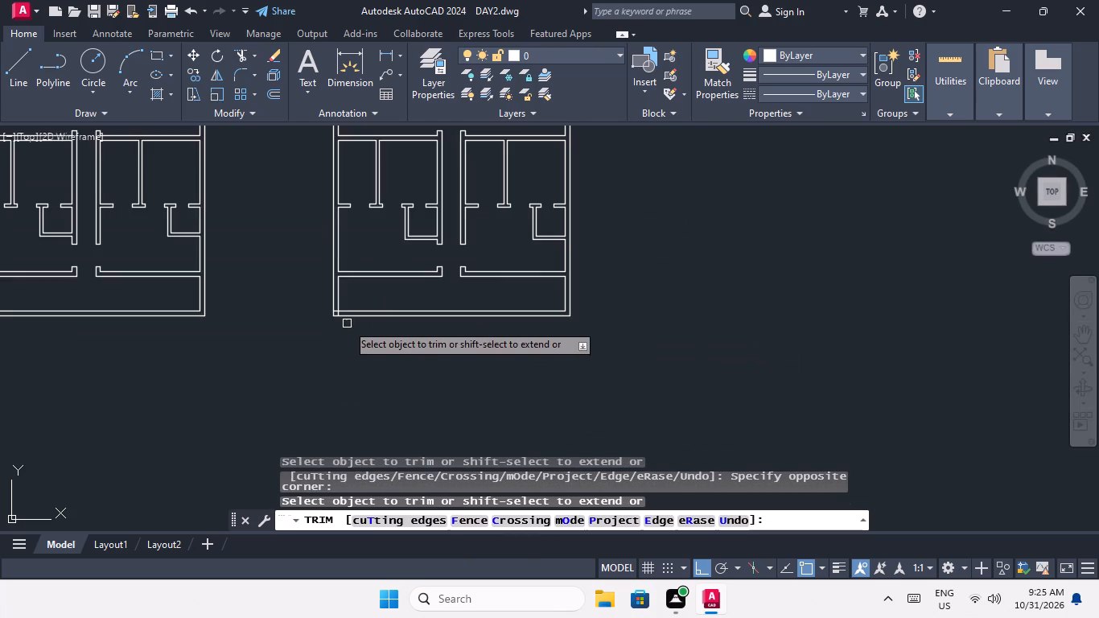
scroll(348, 321, up, 6)
drag(373, 277, 334, 289)
click(318, 296)
drag(315, 282, 315, 279)
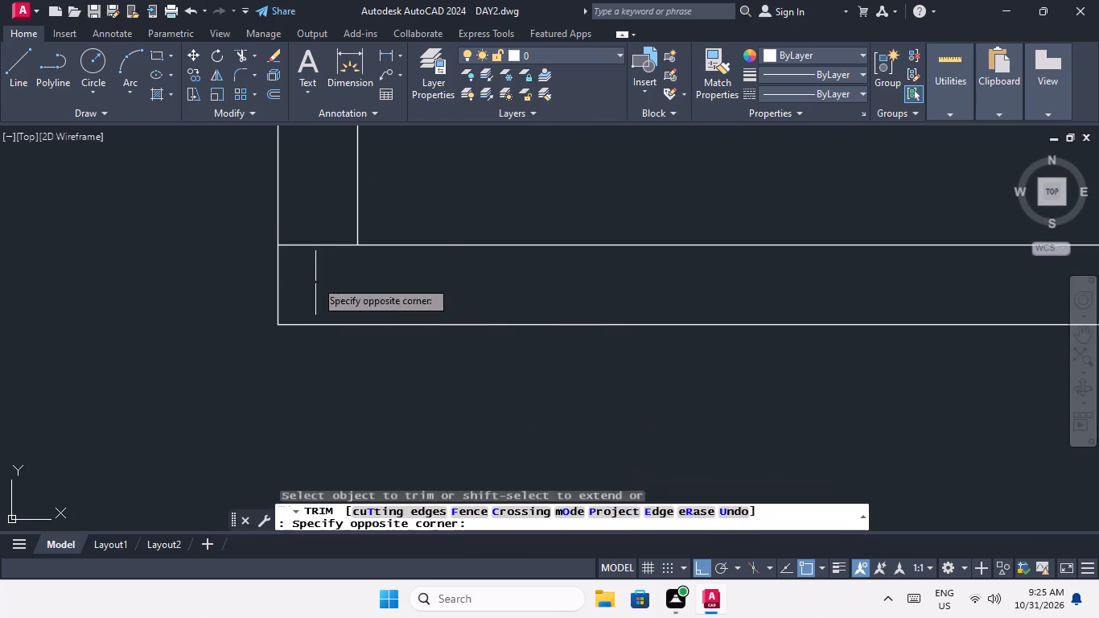
drag(315, 279, 314, 270)
click(303, 215)
End trimming and examine the third floor plan alongside the first two for leftover wall overlaps.
scroll(294, 248, down, 4)
middle_drag(340, 324, 332, 422)
scroll(406, 295, down, 2)
middle_drag(394, 317, 343, 410)
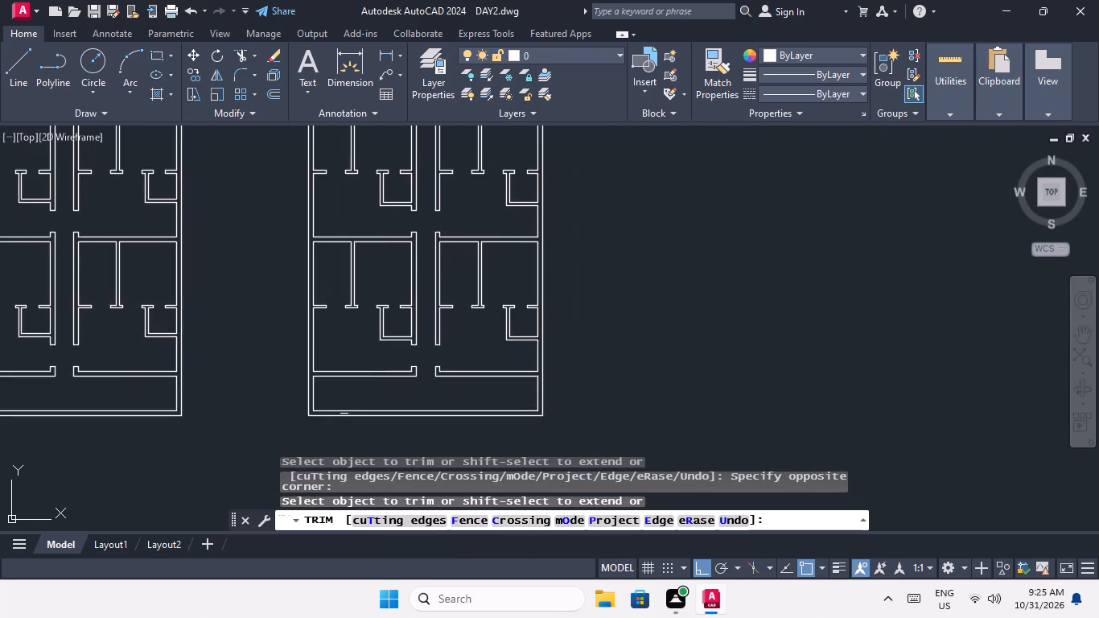
scroll(373, 306, down, 2)
middle_drag(401, 314, 377, 414)
key(Escape)
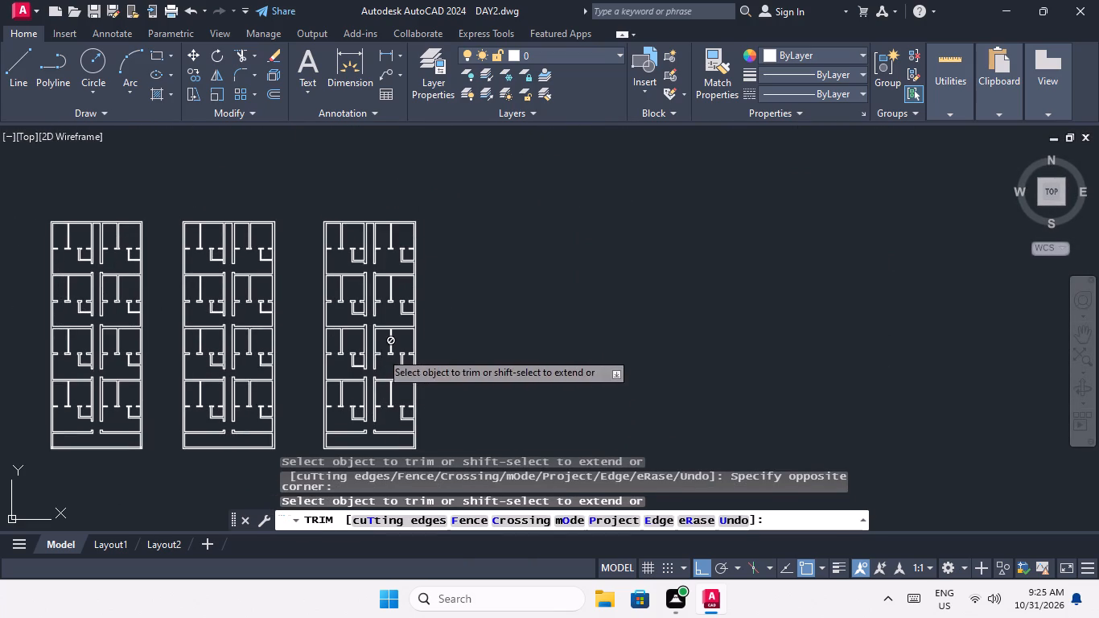
key(Escape)
scroll(361, 344, up, 2)
middle_drag(367, 344, 347, 402)
scroll(336, 355, down, 1)
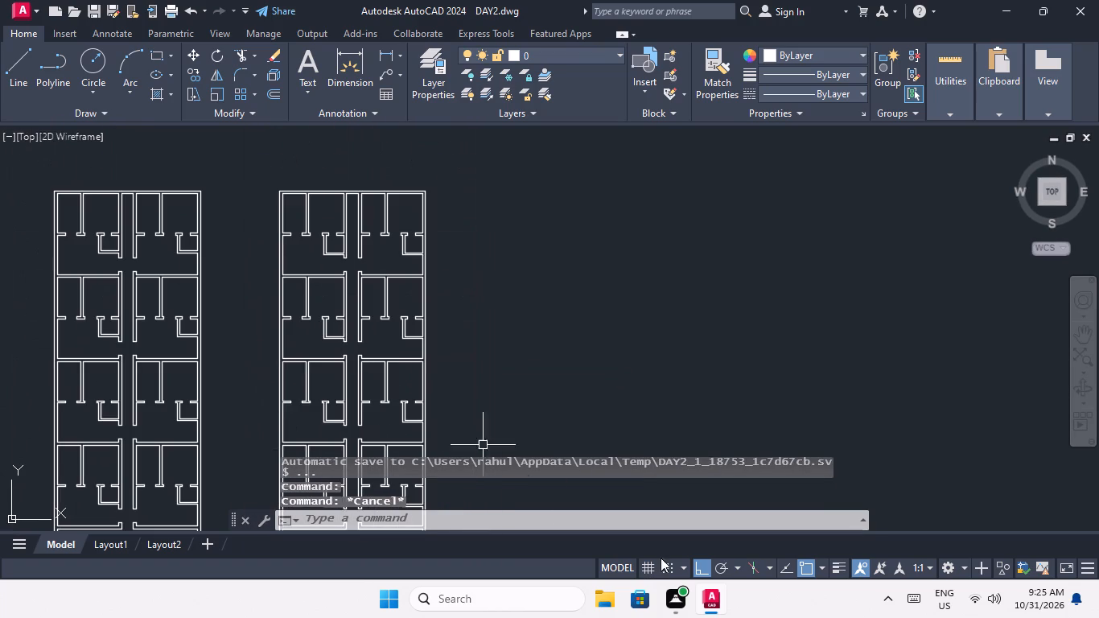
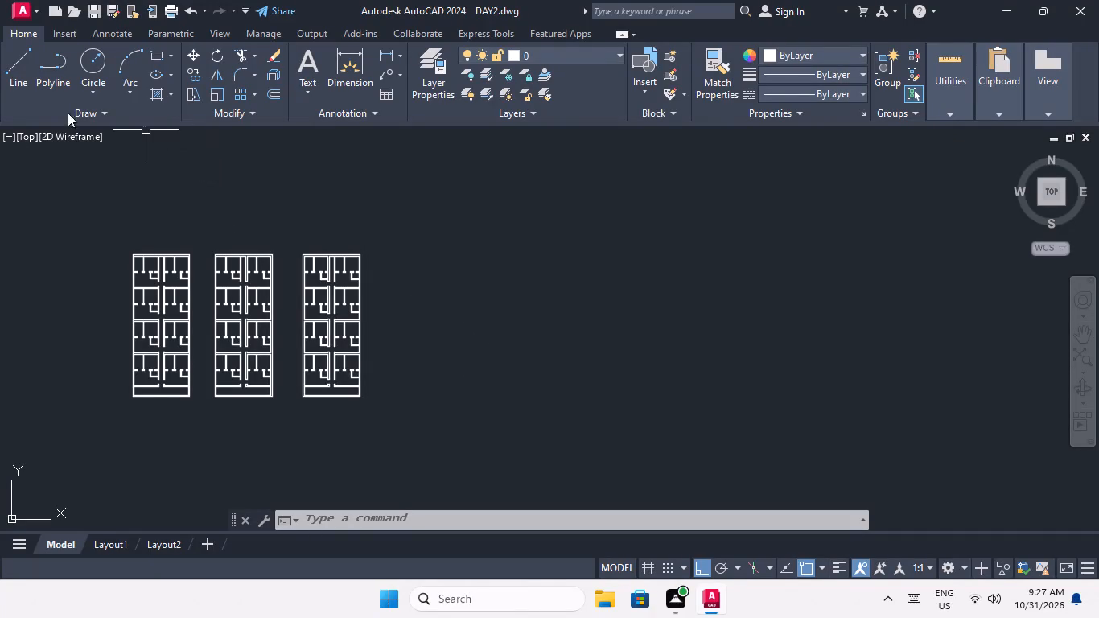
Draw a 37' horizontal line to the right of the third floor plan, level with that plan's top edge.
click(16, 69)
scroll(370, 253, up, 1)
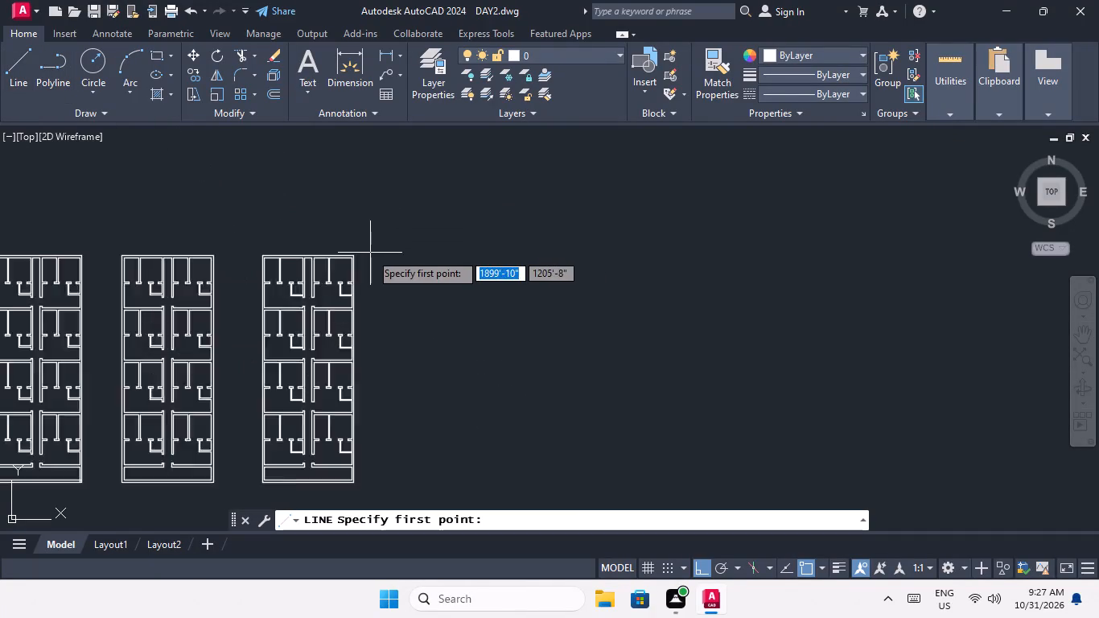
scroll(370, 253, up, 3)
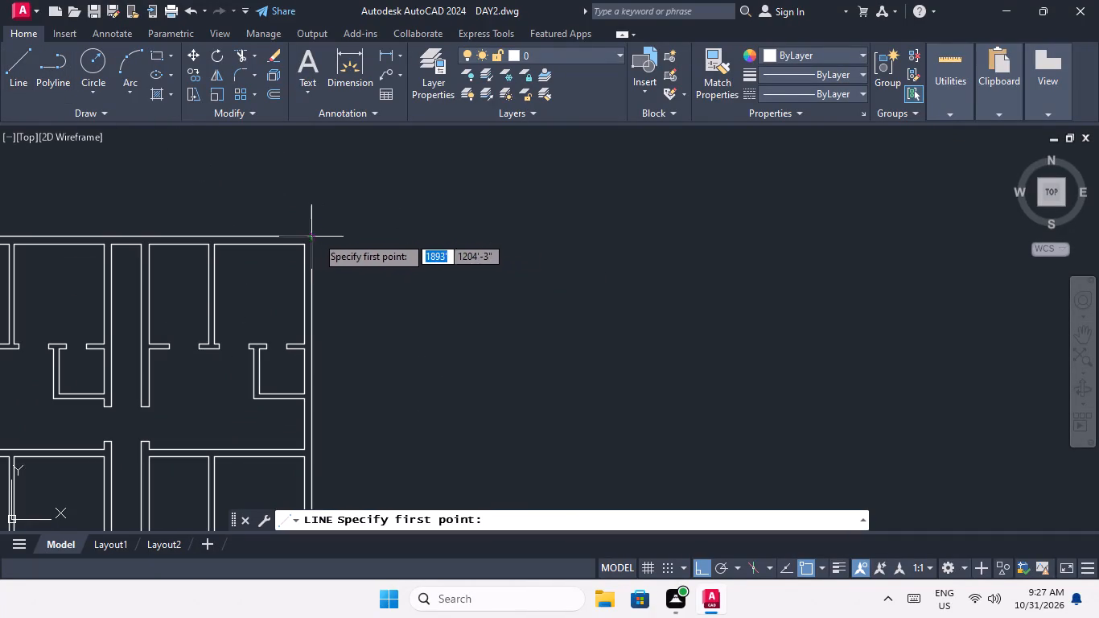
click(410, 237)
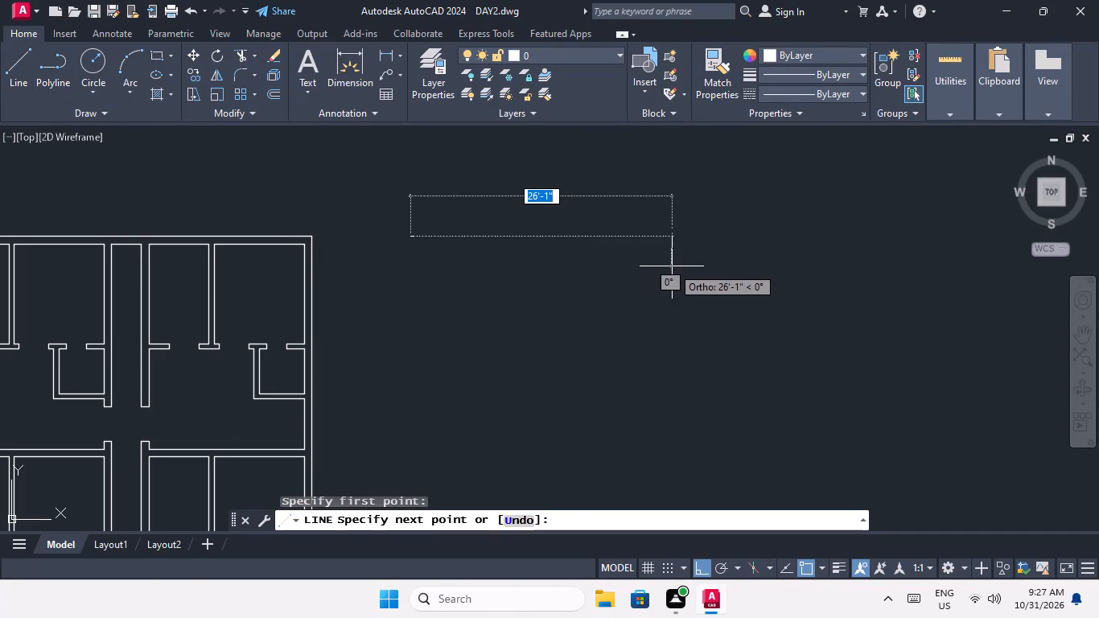
text(32)
key(BackSpace)
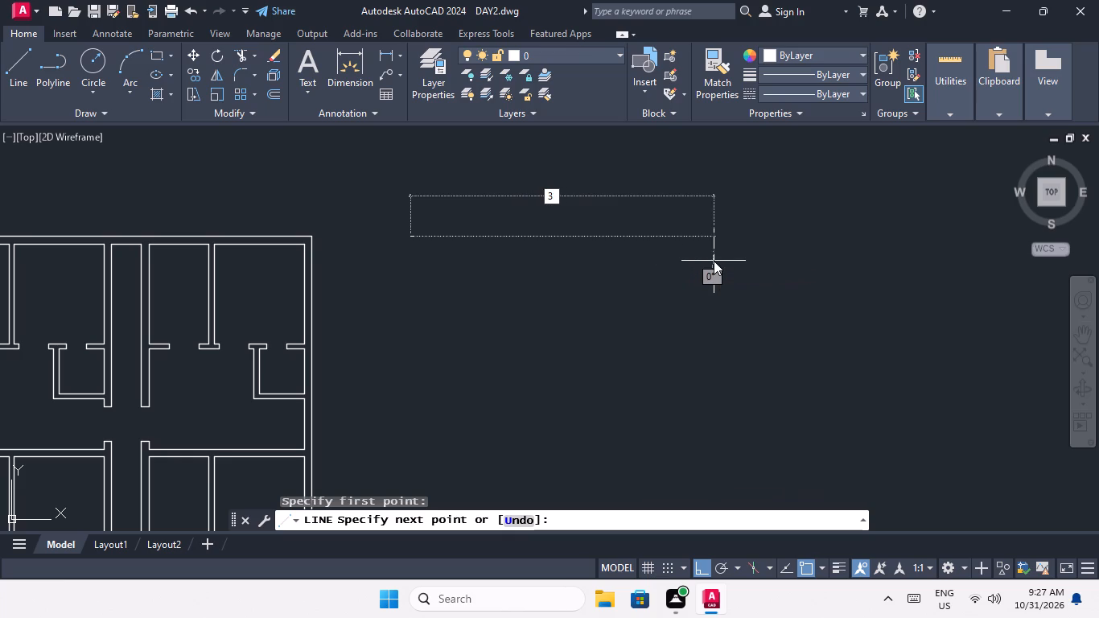
text(7')
key(Return)
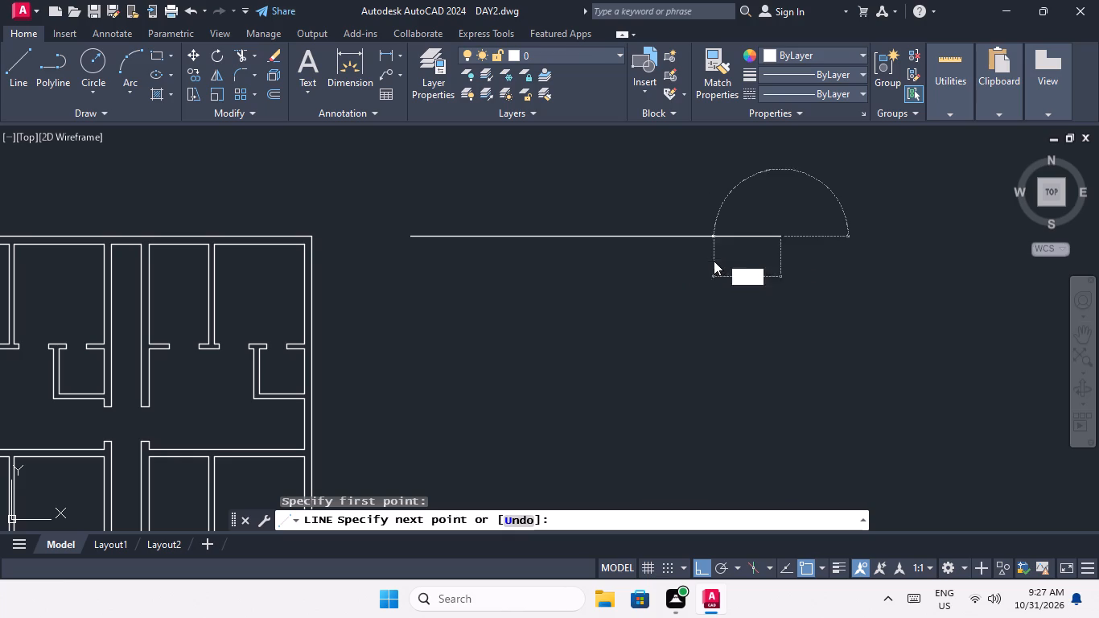
Complete the rectangular outline with a 92' line downward, a 37' line back left, and a closing line to the start point.
scroll(673, 364, down, 3)
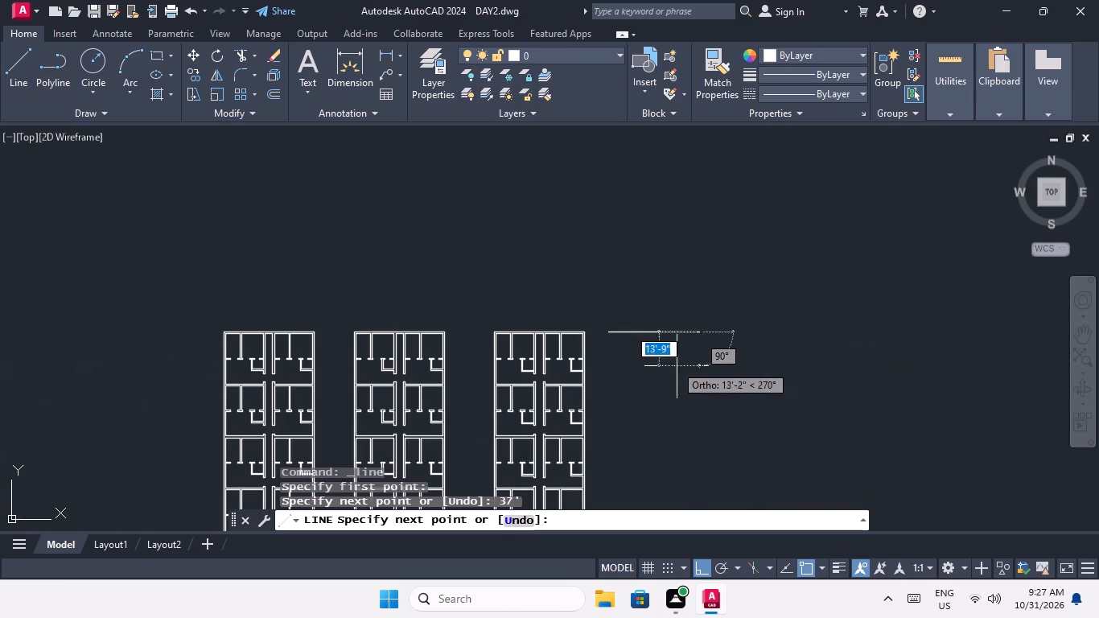
middle_drag(675, 402, 561, 290)
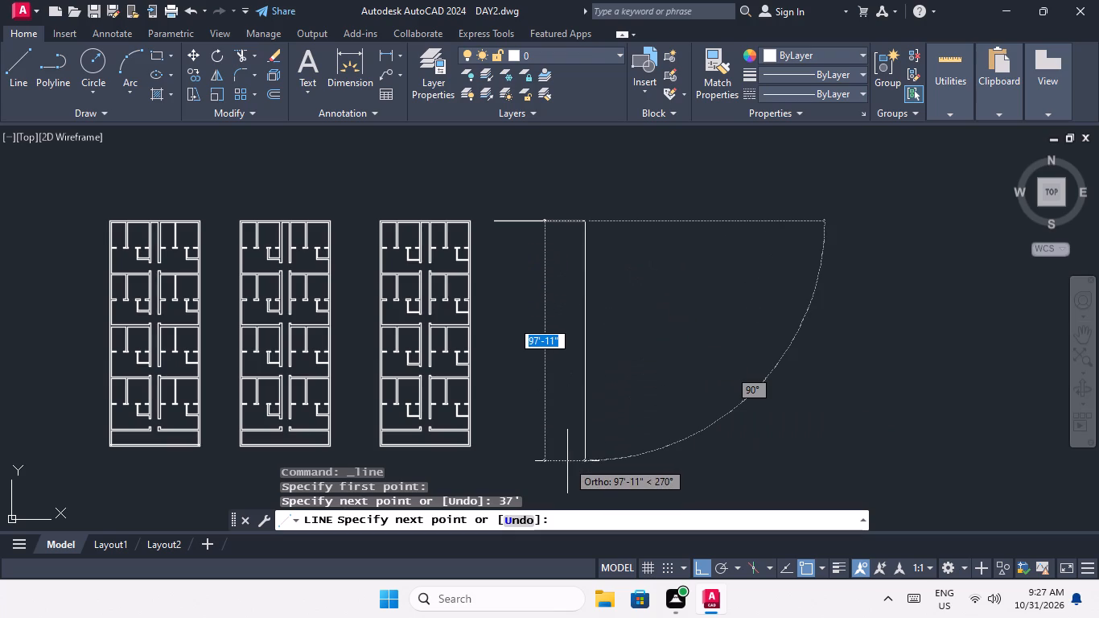
text(92')
key(Return)
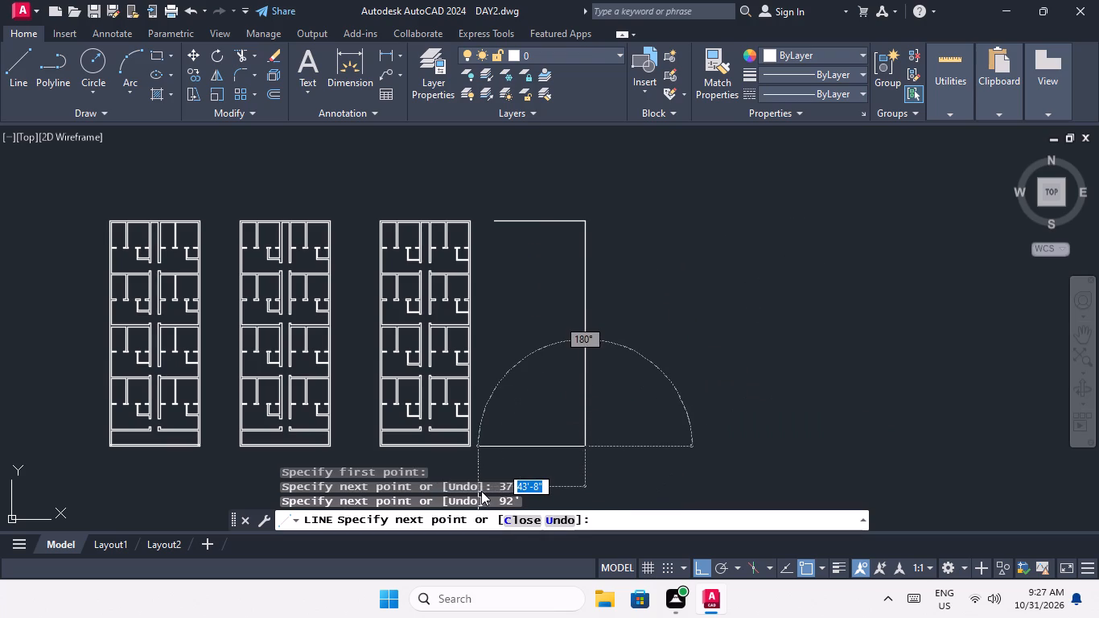
text(37')
key(Return)
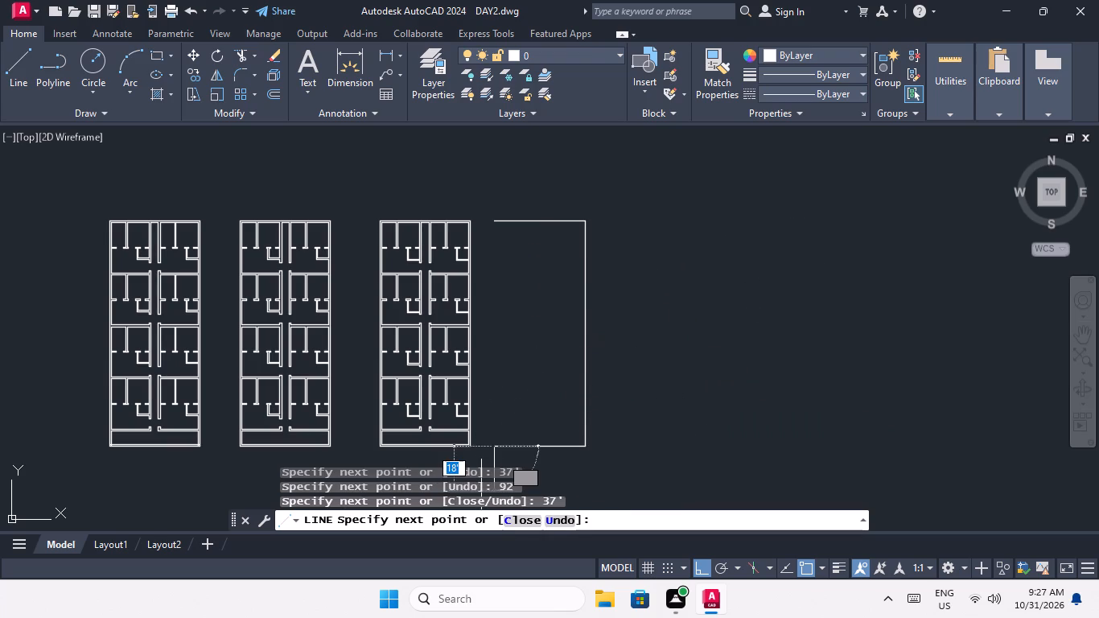
scroll(508, 225, up, 3)
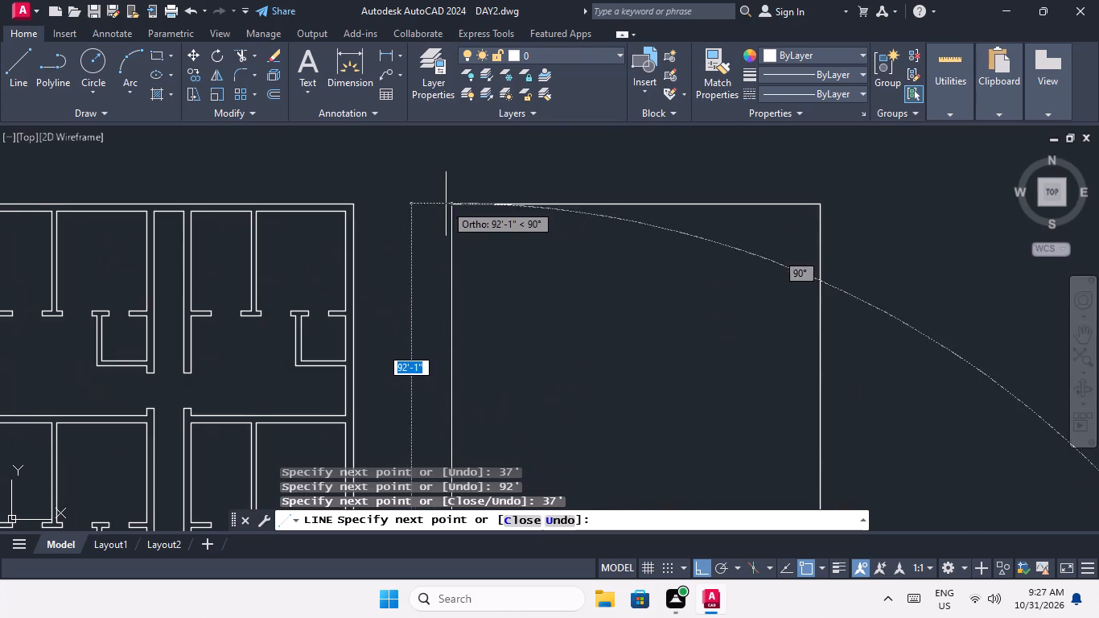
scroll(445, 204, up, 2)
click(462, 204)
scroll(481, 195, down, 3)
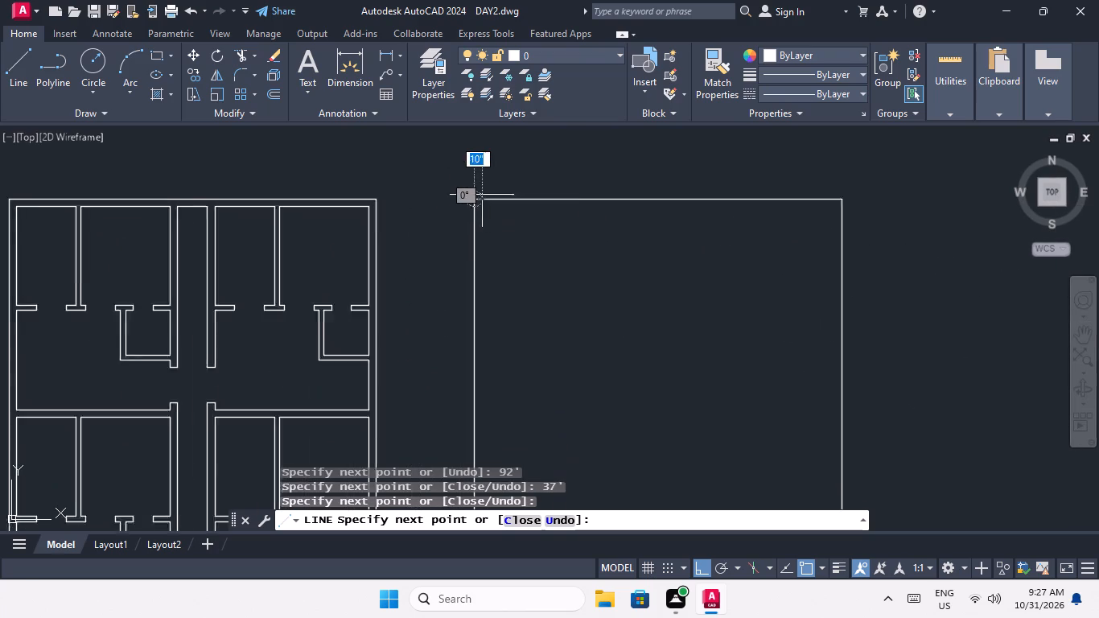
key(Escape)
key(Escape)
Offset the new rectangle's left, top and right edges inward by 9" for the outer walls.
scroll(576, 236, down, 3)
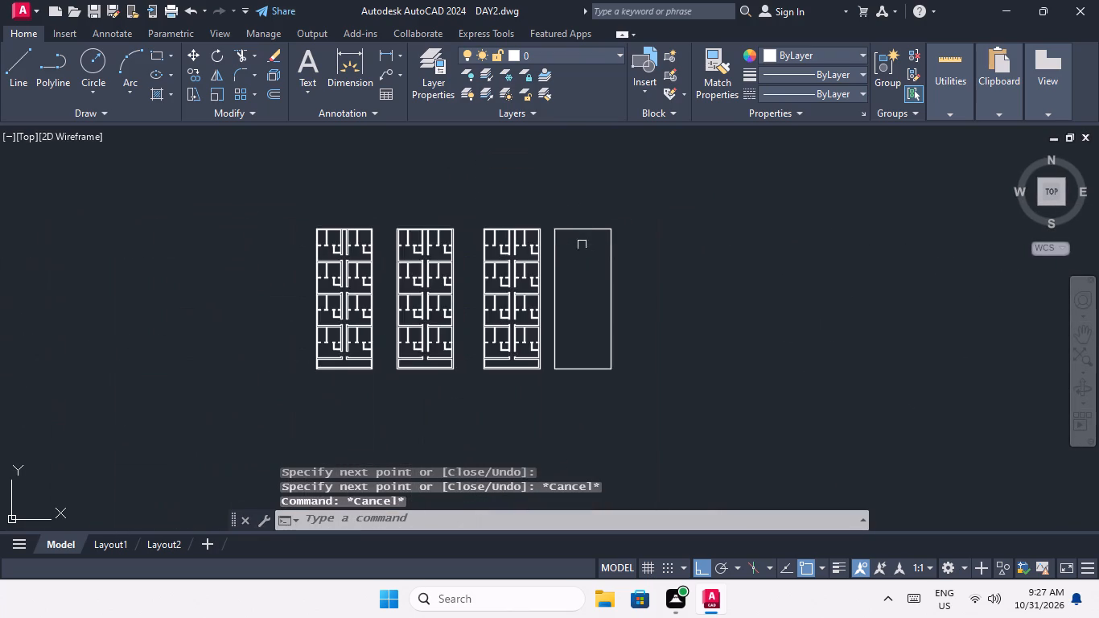
middle_drag(578, 245, 559, 241)
scroll(512, 256, down, 1)
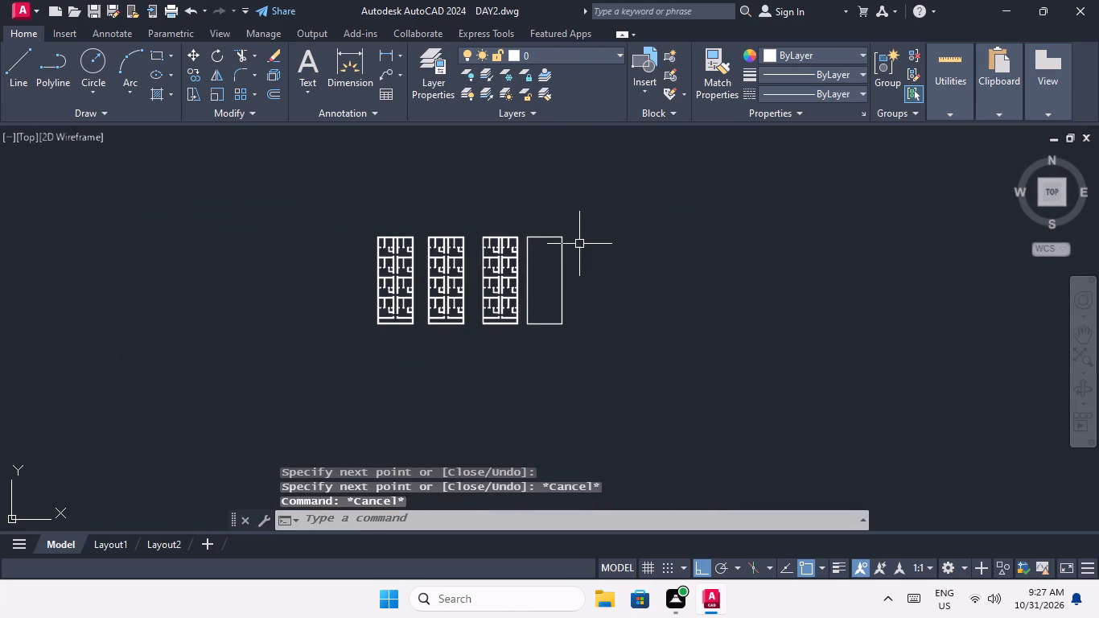
key(Escape)
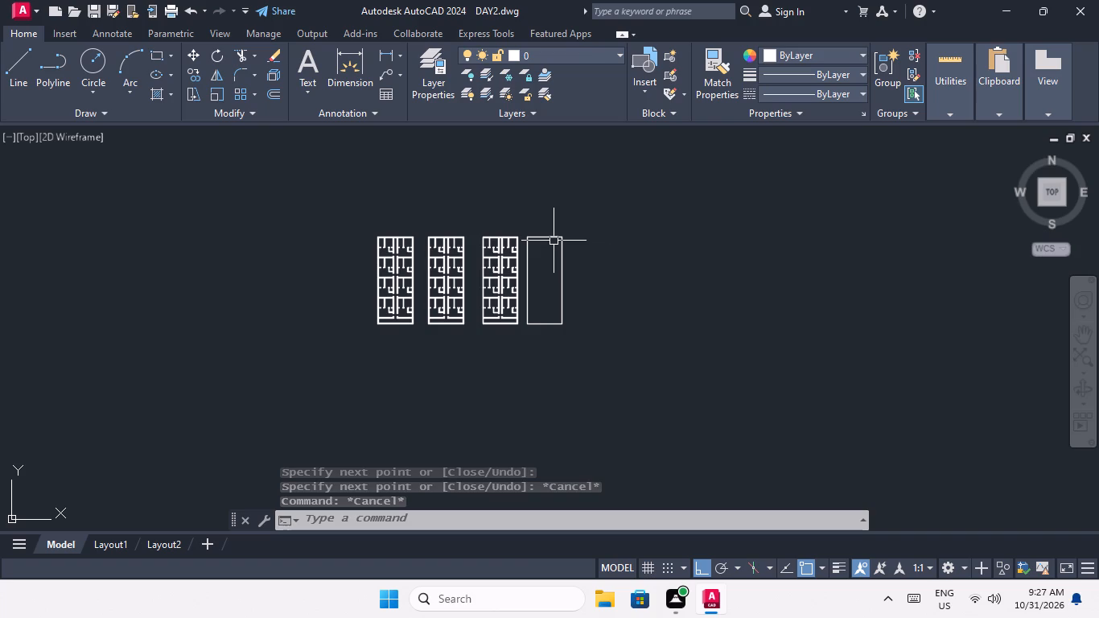
key(o)
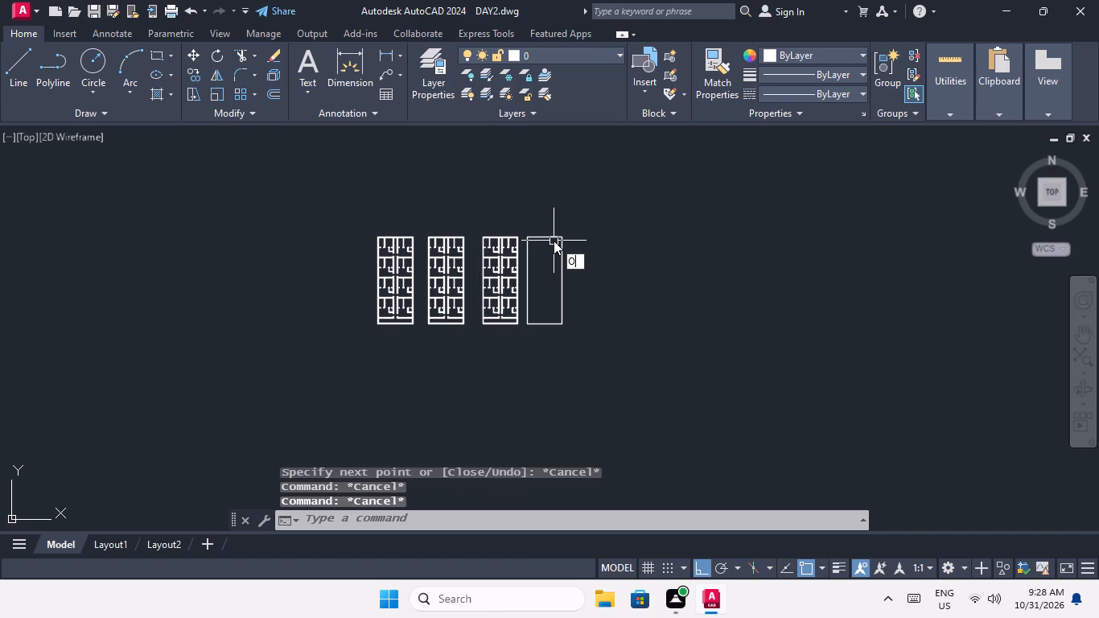
key(Return)
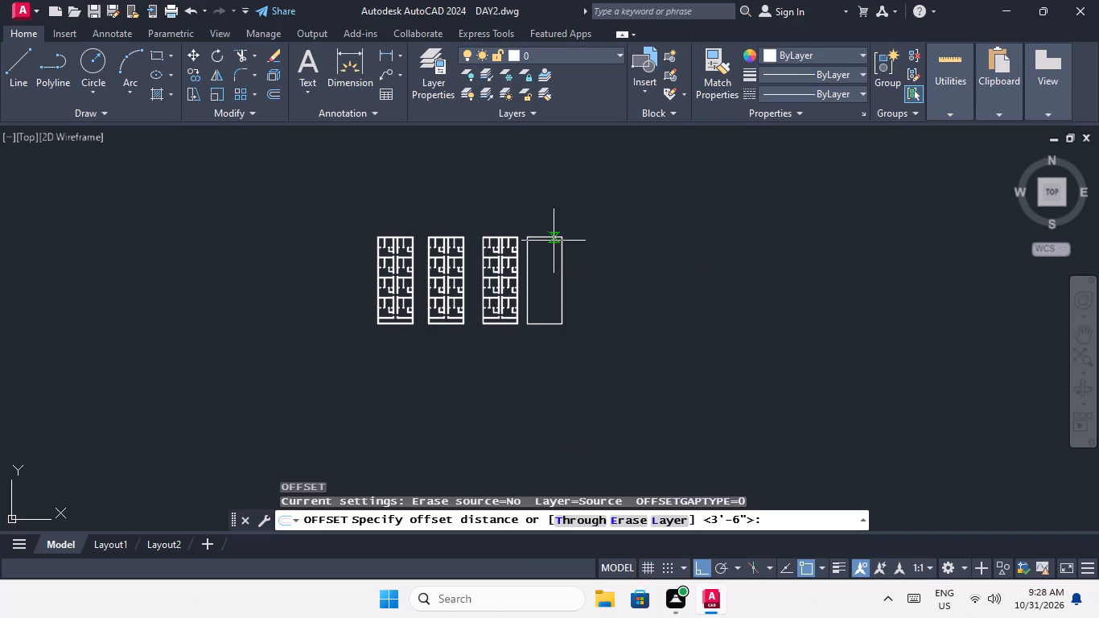
text(9")
key(Return)
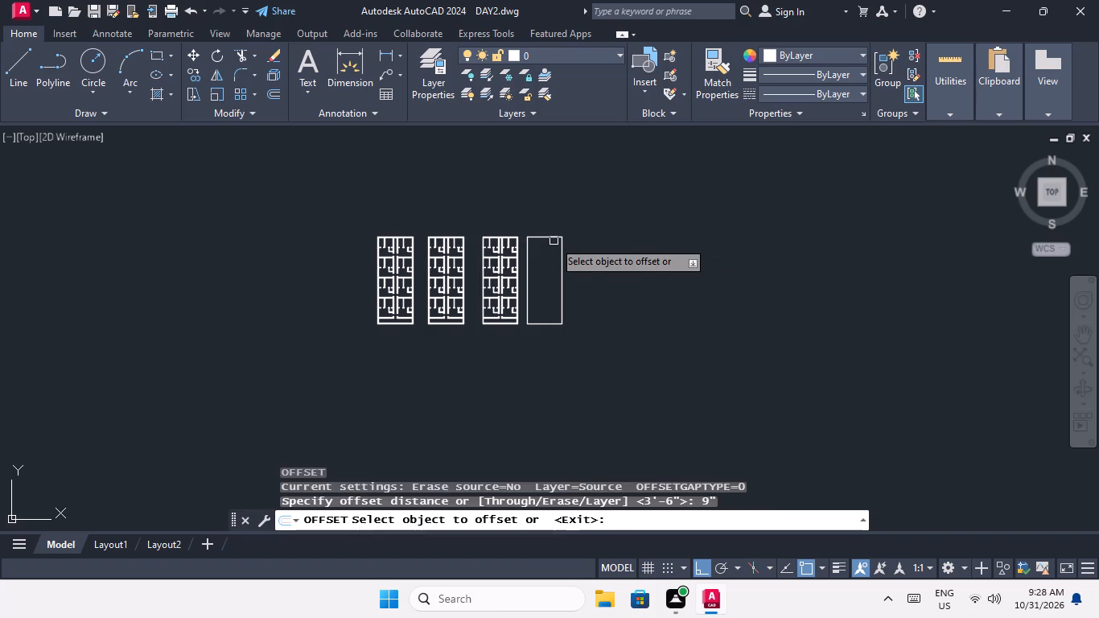
scroll(570, 237, up, 4)
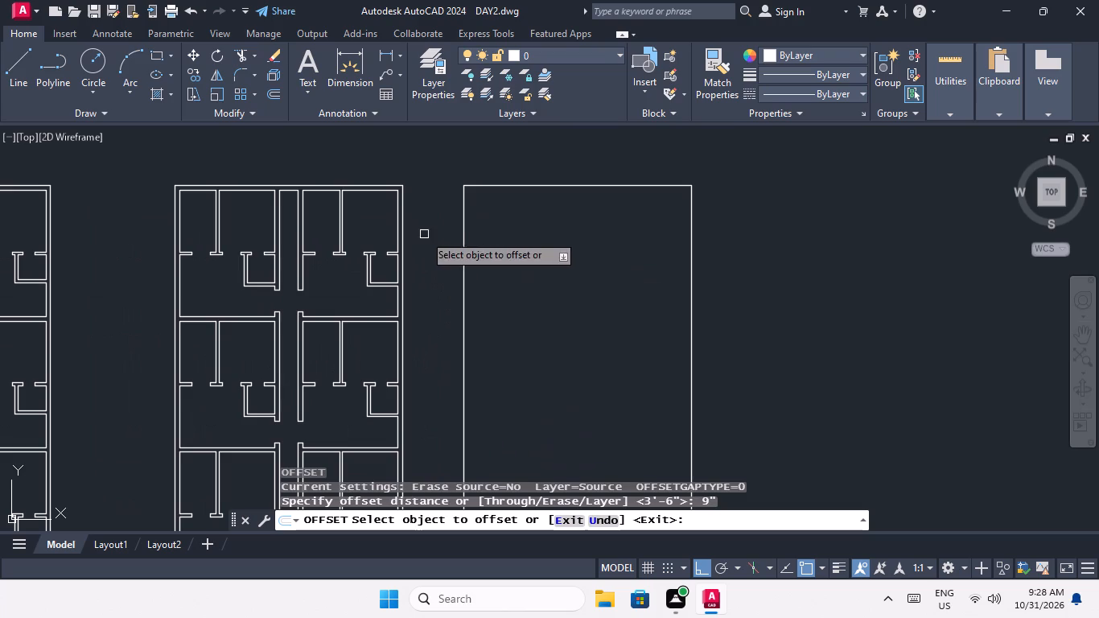
drag(464, 245, 484, 249)
click(523, 255)
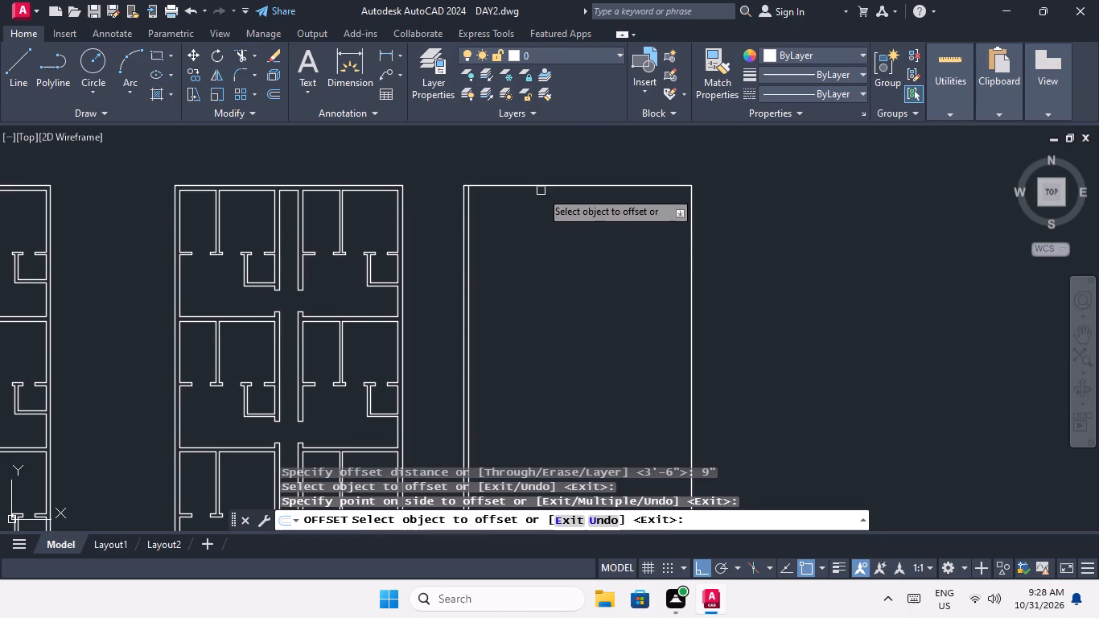
drag(540, 187, 538, 196)
click(538, 212)
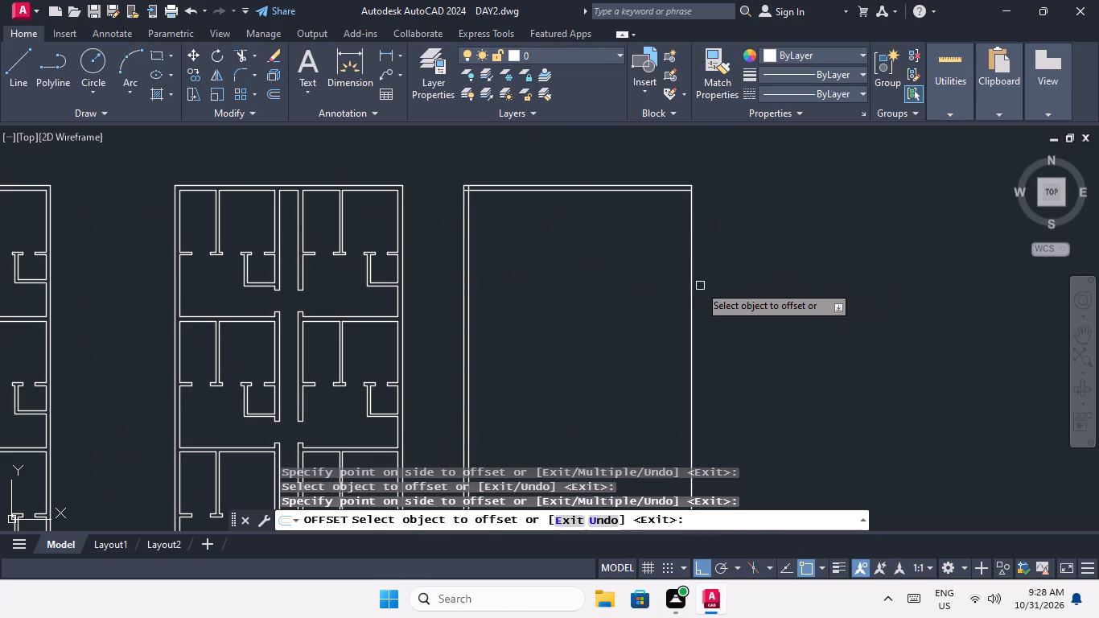
drag(693, 282, 685, 297)
click(642, 331)
Offset the new rectangle's bottom edge inward by the same 9".
scroll(596, 258, down, 3)
scroll(578, 409, up, 4)
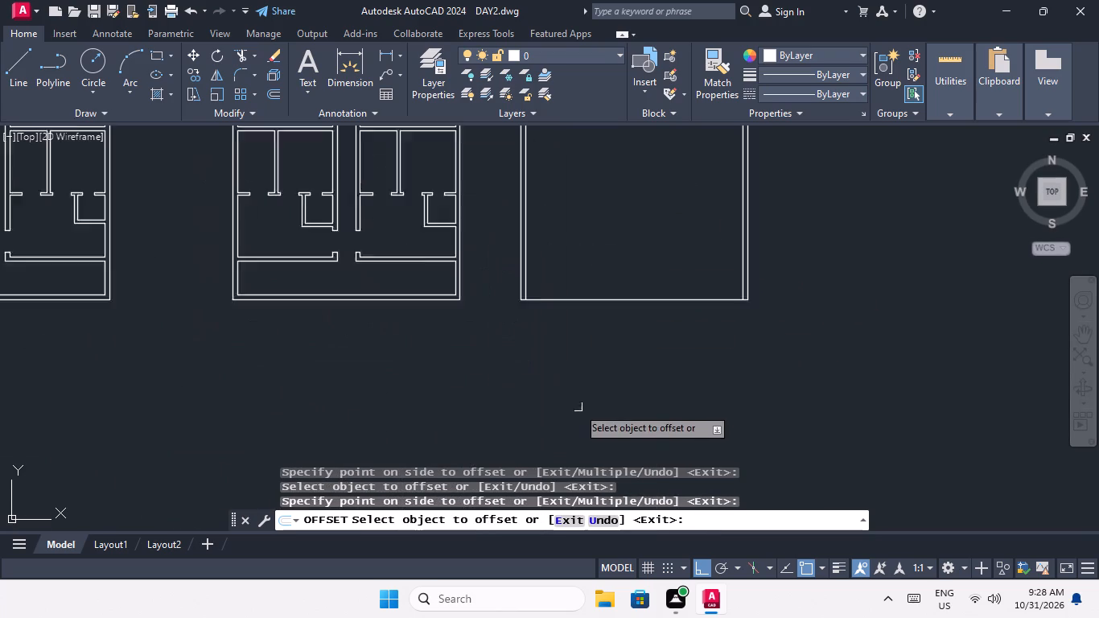
middle_drag(603, 297, 469, 454)
drag(472, 393, 474, 350)
click(477, 328)
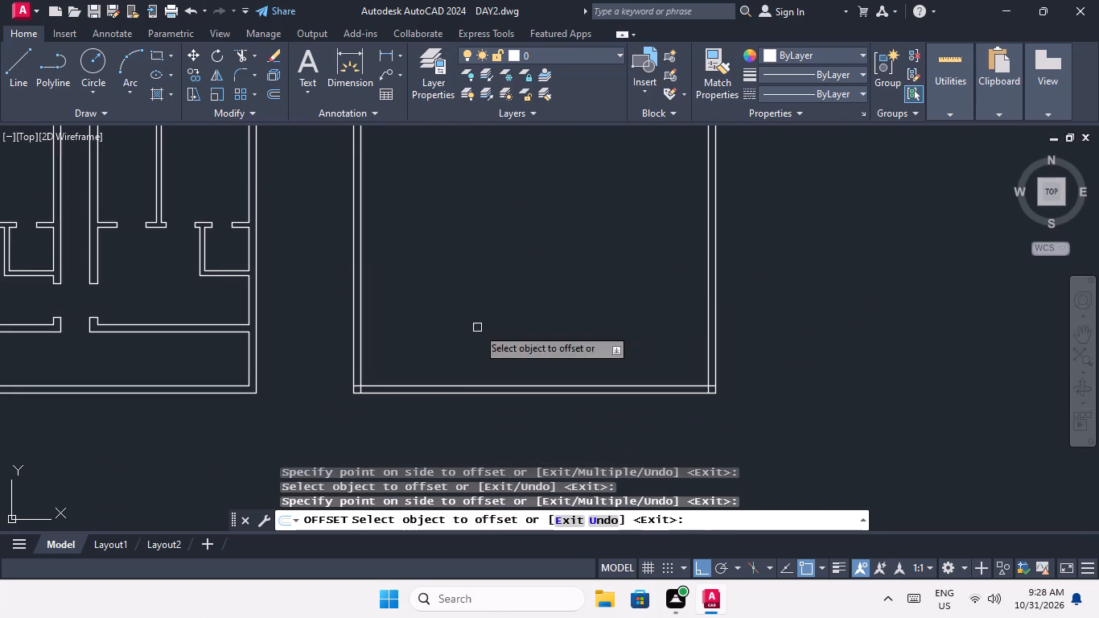
middle_drag(505, 293, 500, 442)
scroll(508, 294, down, 3)
middle_drag(507, 281, 466, 387)
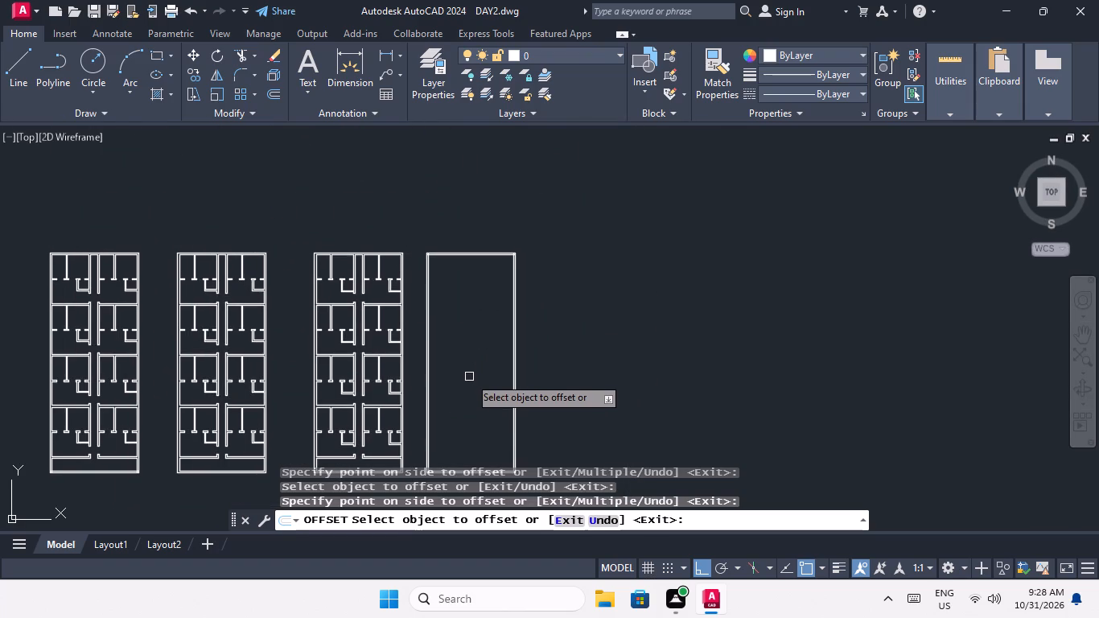
key(Escape)
key(Escape)
key(Escape)
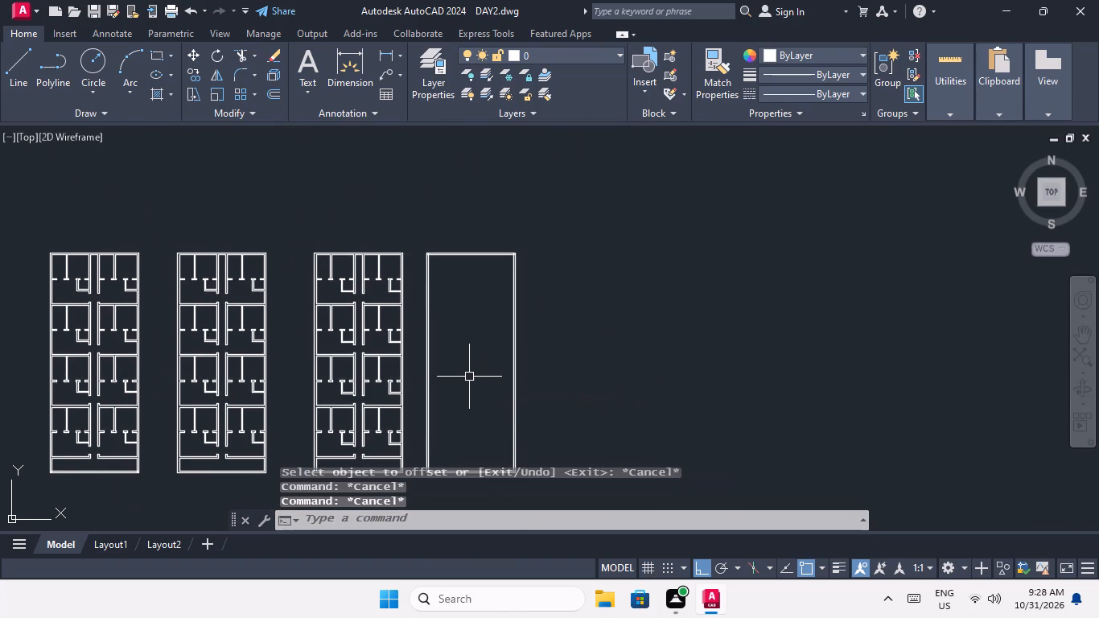
key(Escape)
Offset the inner line of the new rectangle's left wall 6' toward the interior.
key(o)
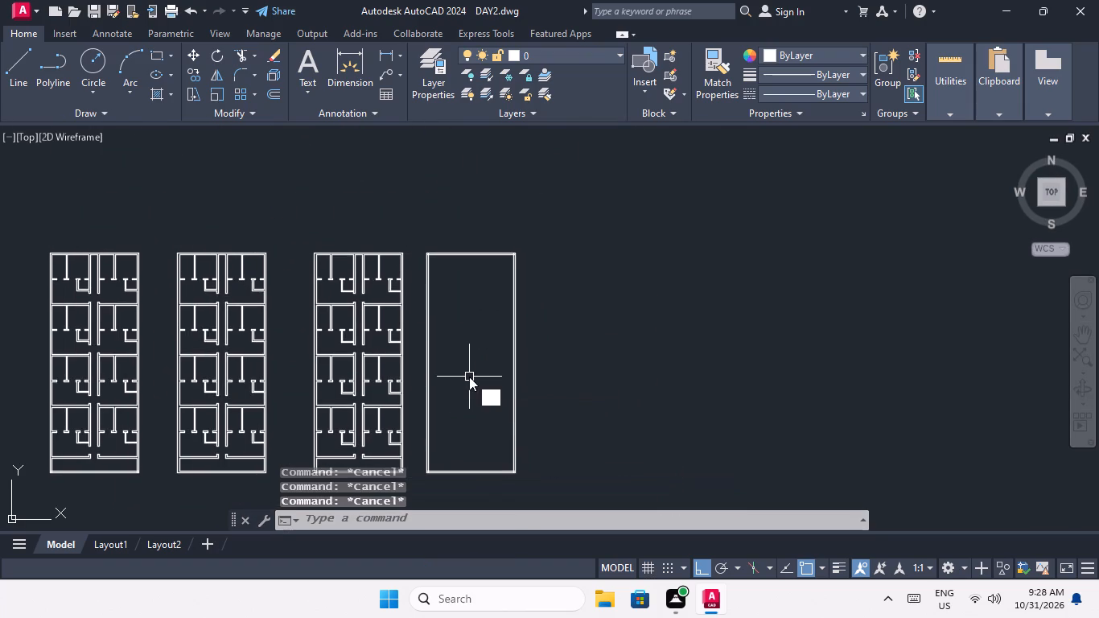
key(Return)
text(6')
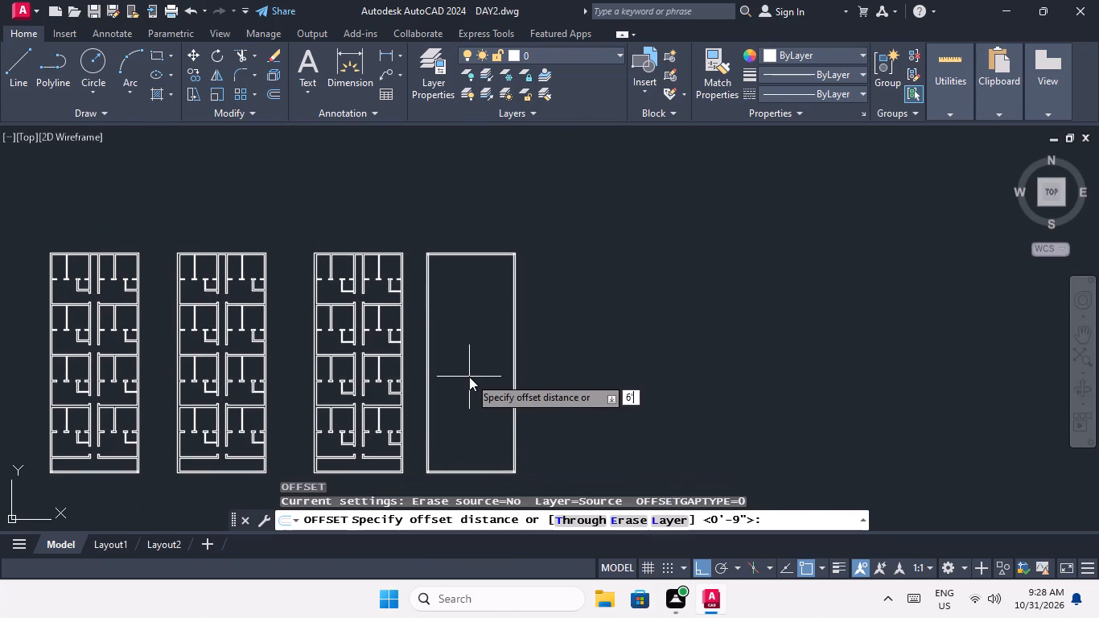
key(Return)
scroll(460, 225, up, 1)
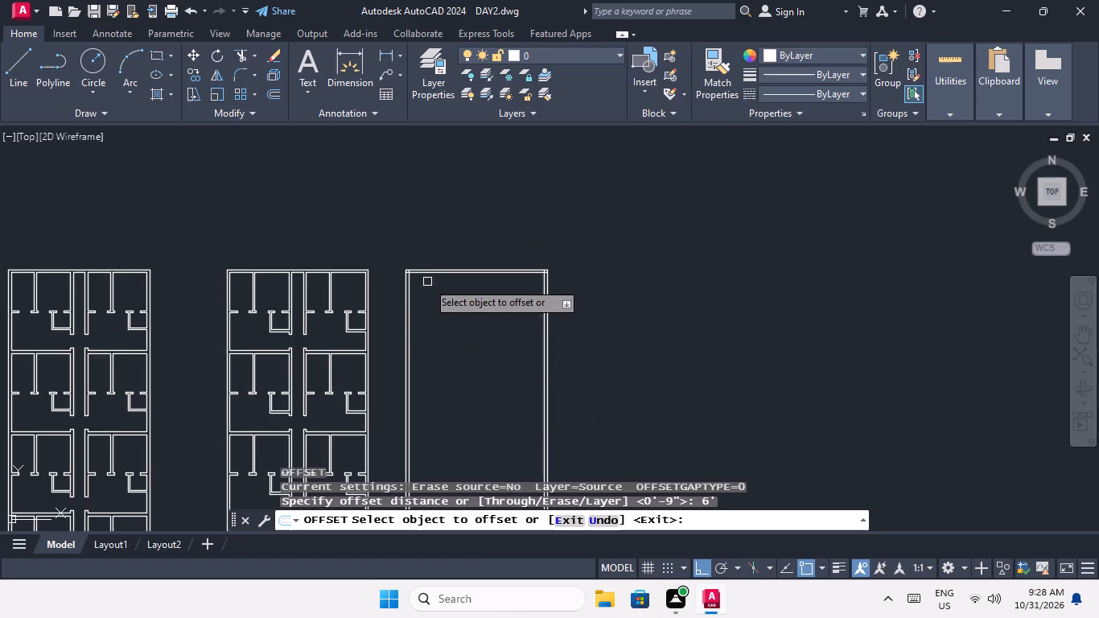
scroll(405, 329, up, 2)
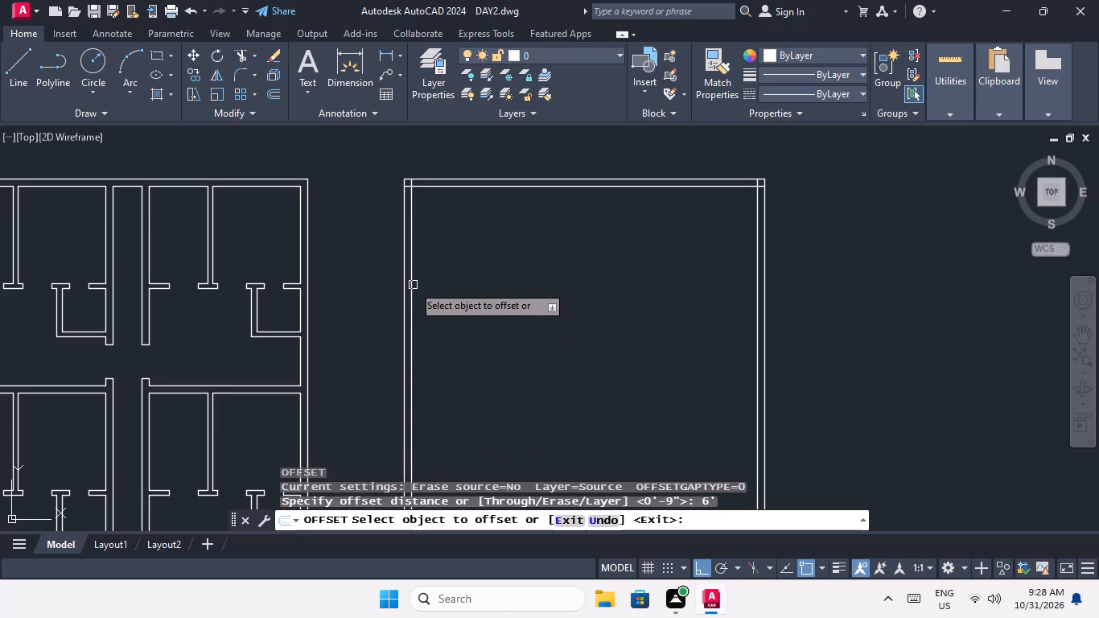
drag(413, 285, 442, 288)
click(536, 286)
middle_drag(525, 281, 452, 306)
scroll(451, 304, down, 1)
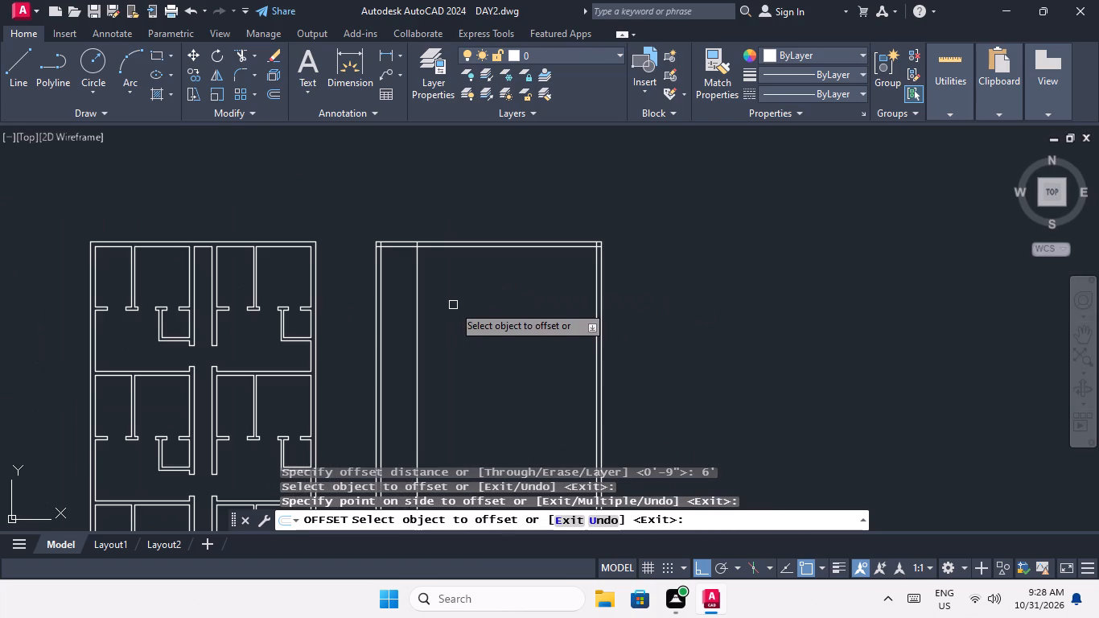
key(Escape)
key(Escape)
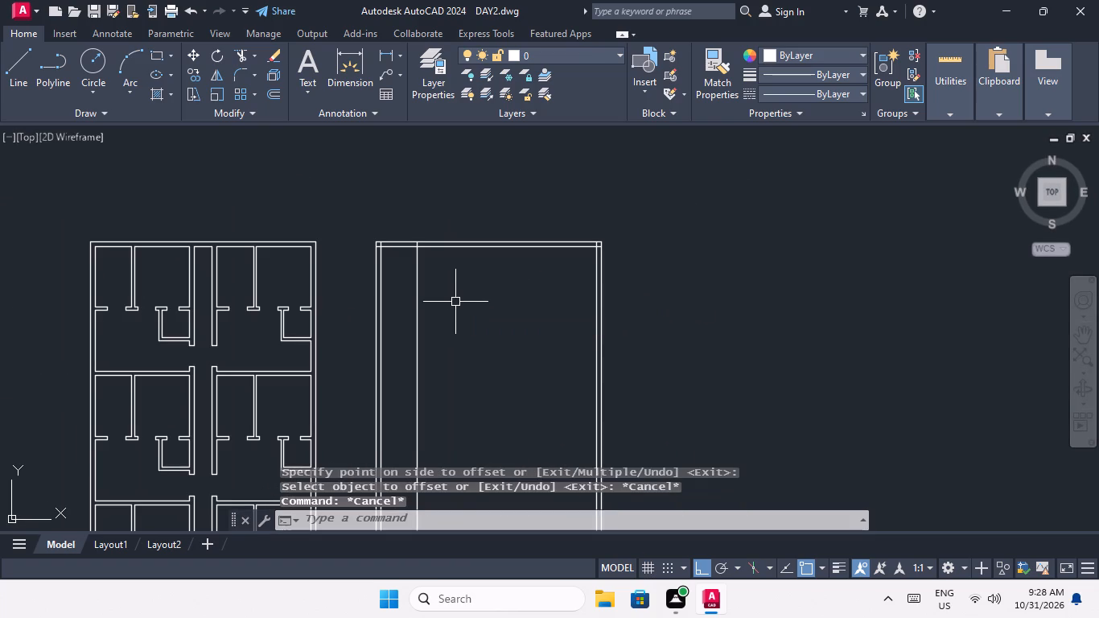
Offset the new interior vertical line 6" to the right to give the partition wall its thickness.
key(o)
key(Return)
text(6")
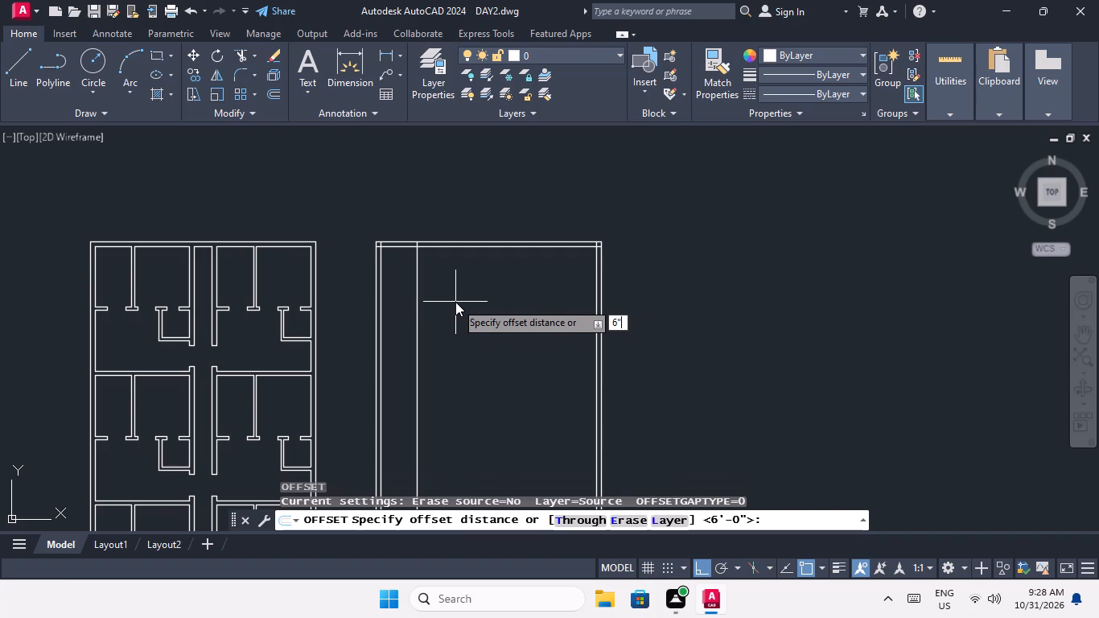
key(Return)
drag(418, 284, 430, 283)
click(450, 283)
key(Escape)
key(Escape)
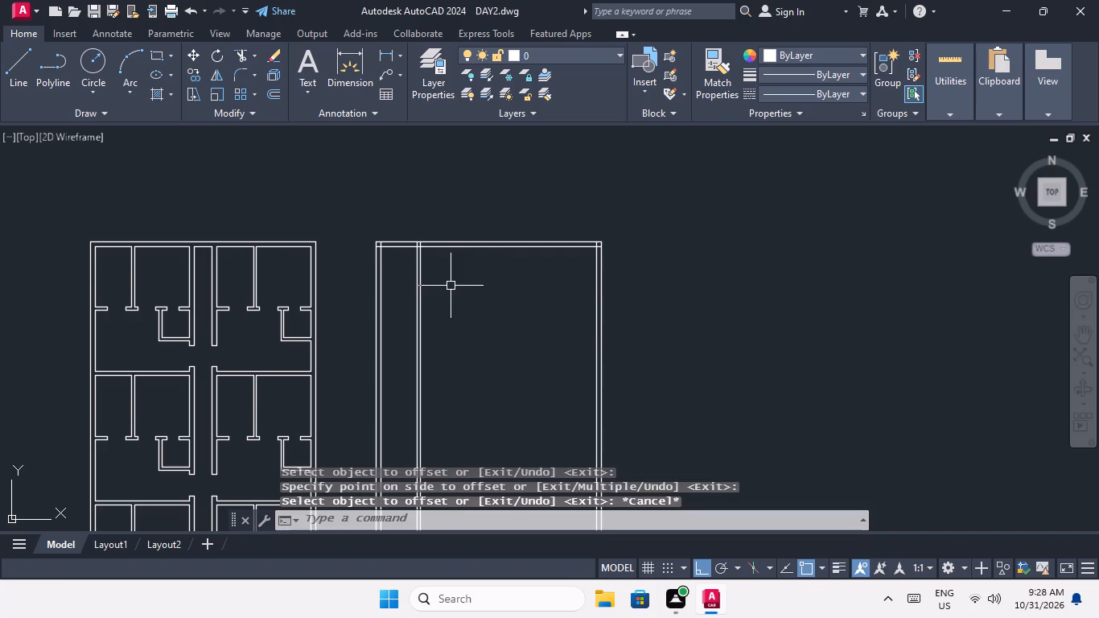
Offset the right line of the new plan's first vertical partition 9' toward the interior.
key(o)
key(Return)
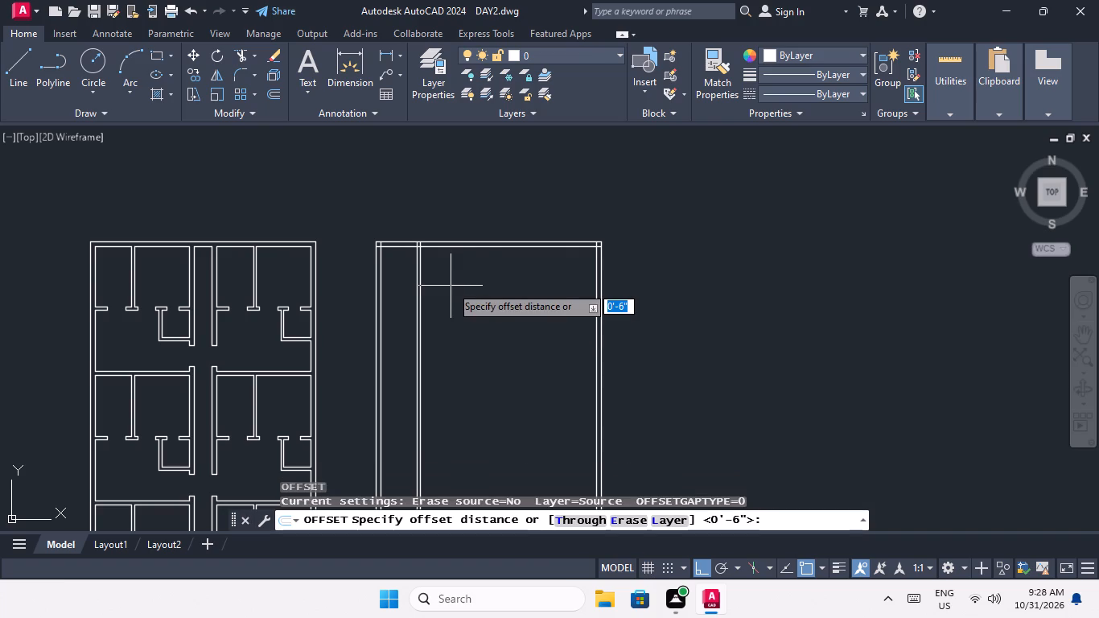
text(9')
key(Return)
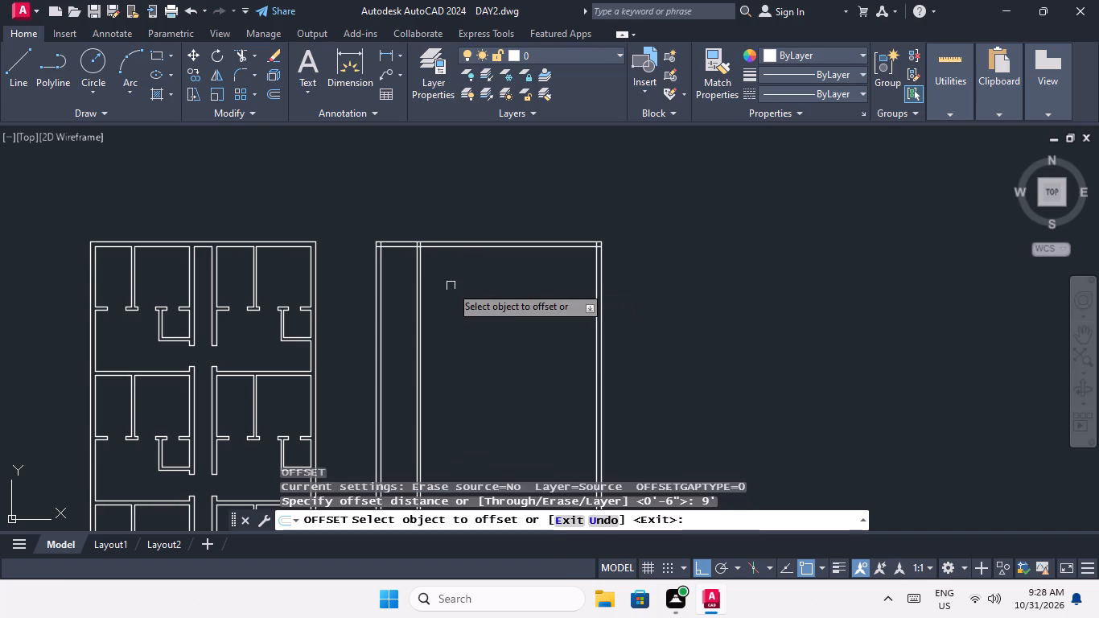
scroll(418, 255, up, 2)
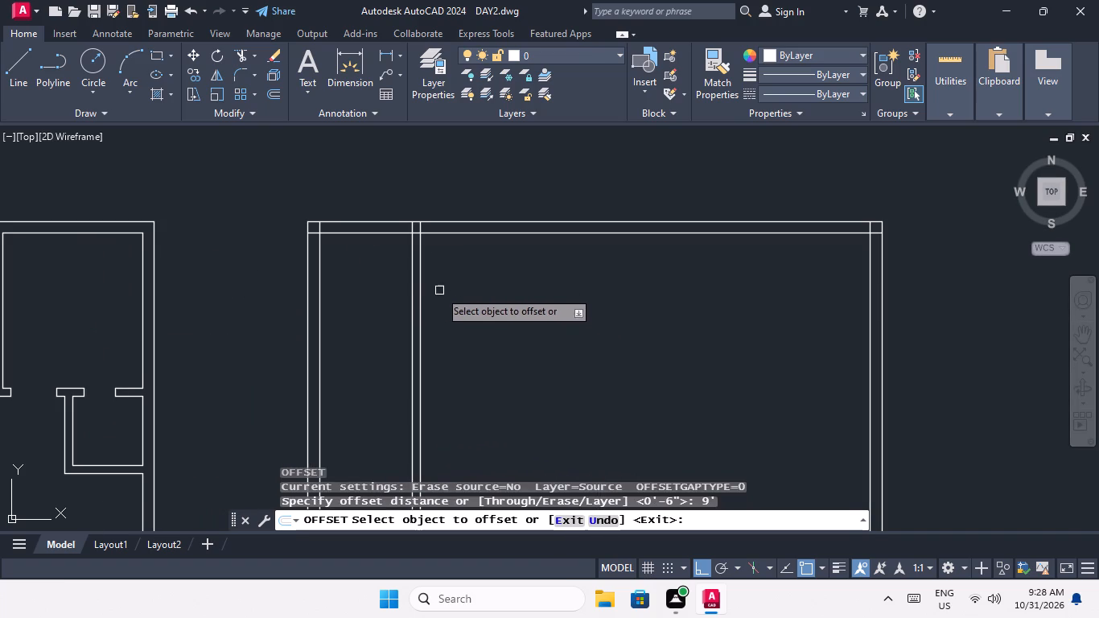
click(422, 293)
click(510, 291)
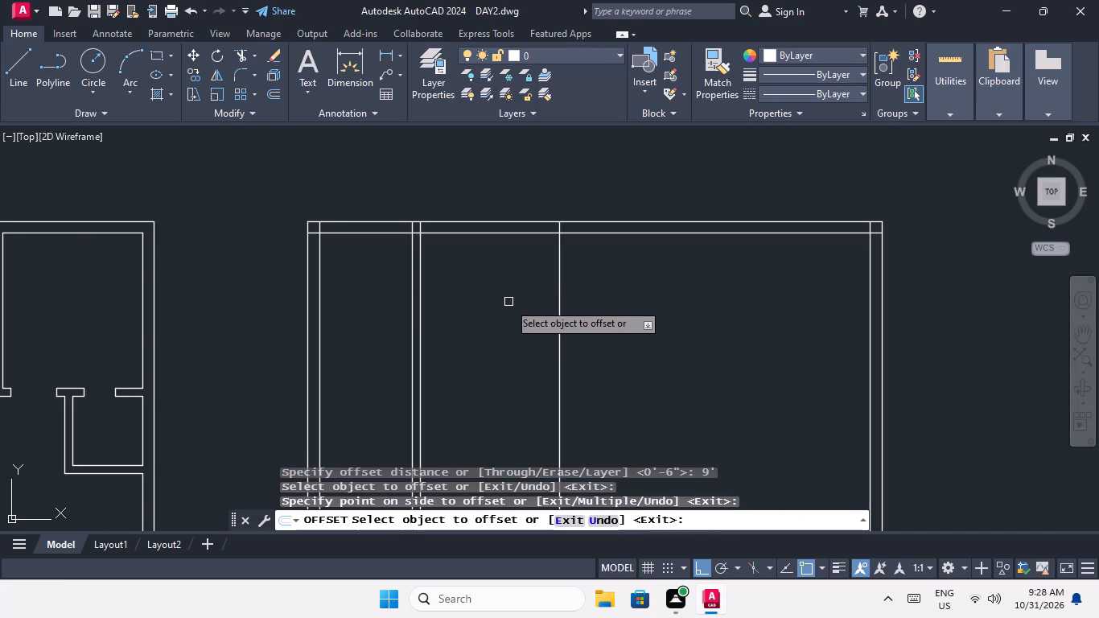
scroll(514, 294, down, 2)
key(Escape)
key(Escape)
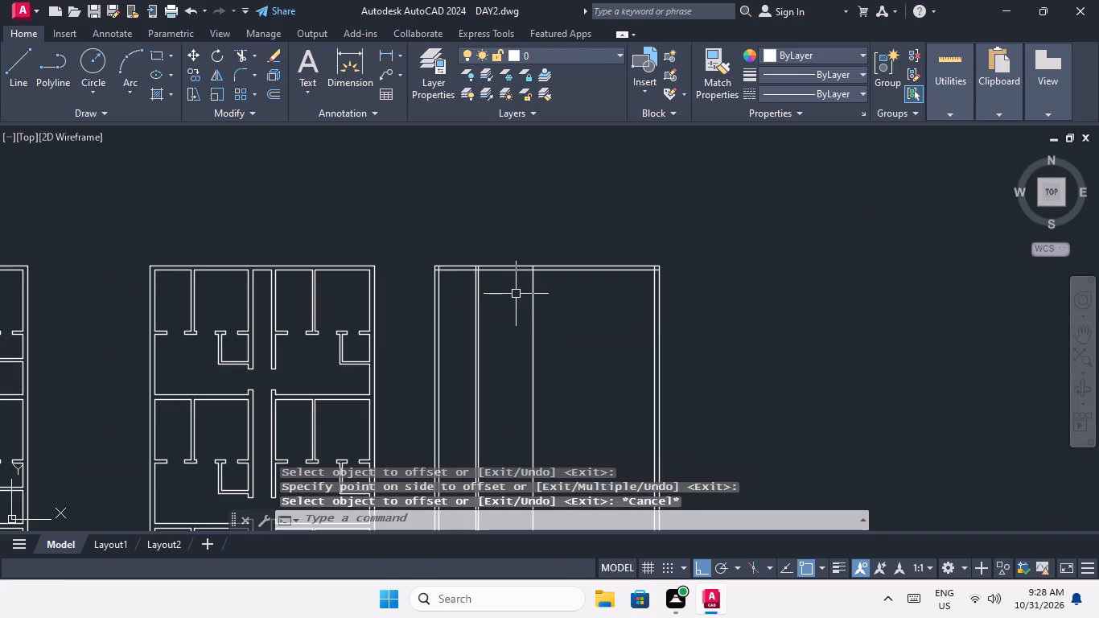
Offset the new interior vertical line 9" to the right to form a thicker wall.
key(o)
key(Return)
text(9")
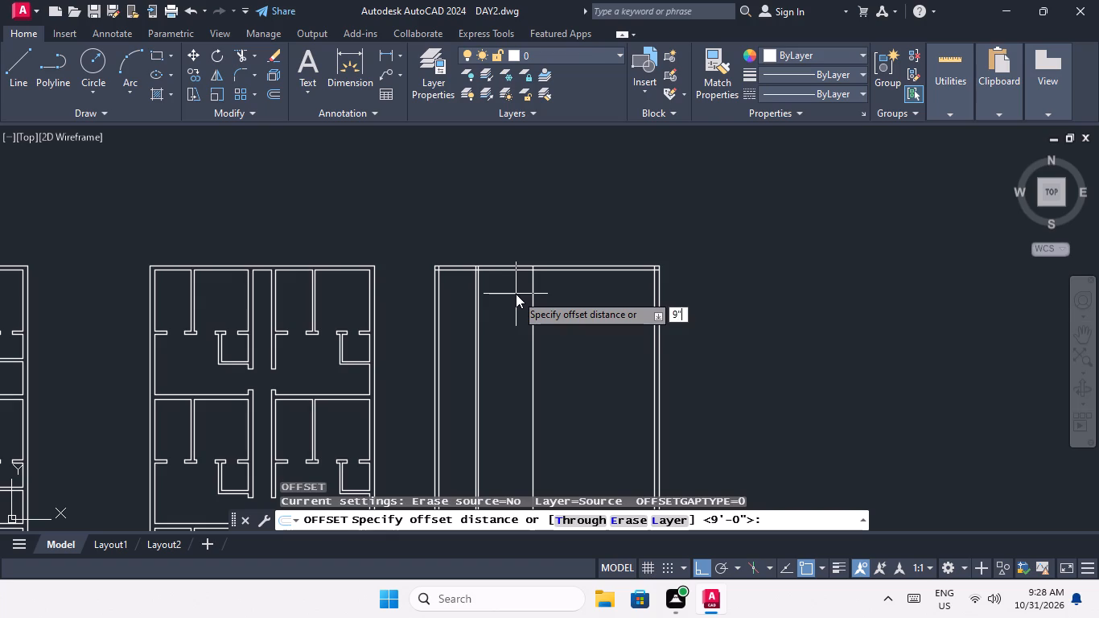
key(Return)
scroll(504, 266, up, 3)
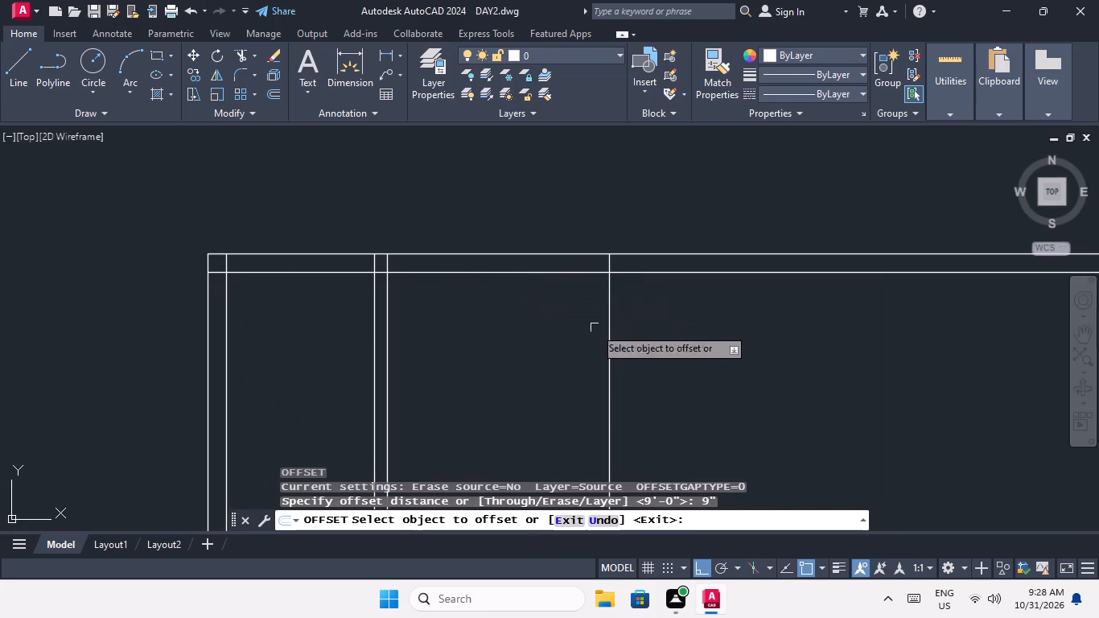
click(611, 344)
click(648, 340)
scroll(651, 337, down, 3)
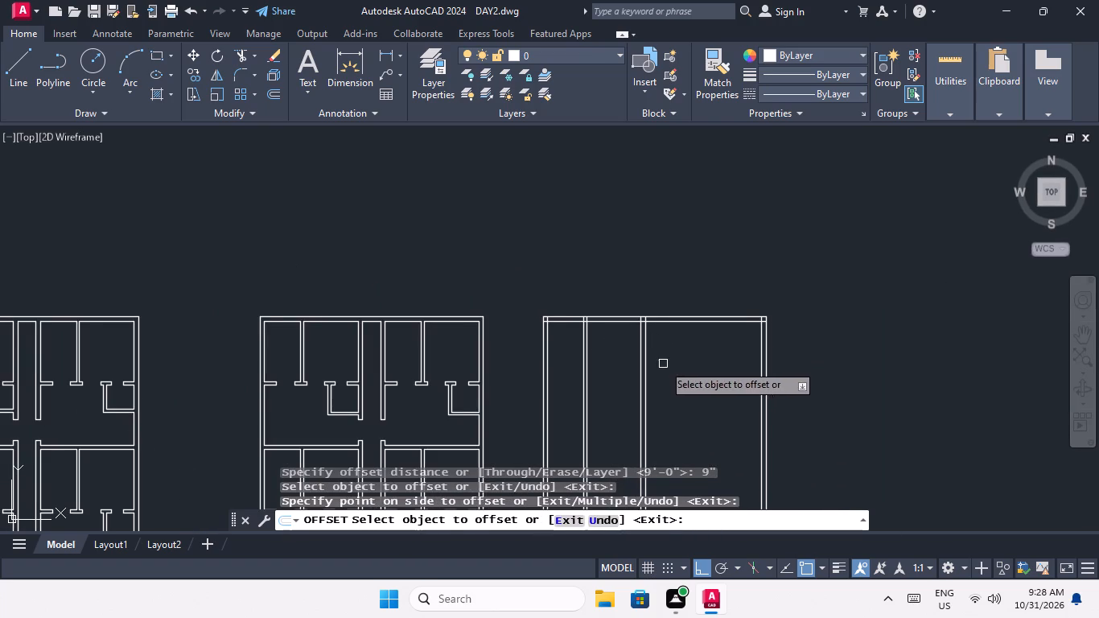
middle_drag(663, 364, 558, 370)
key(Escape)
key(Escape)
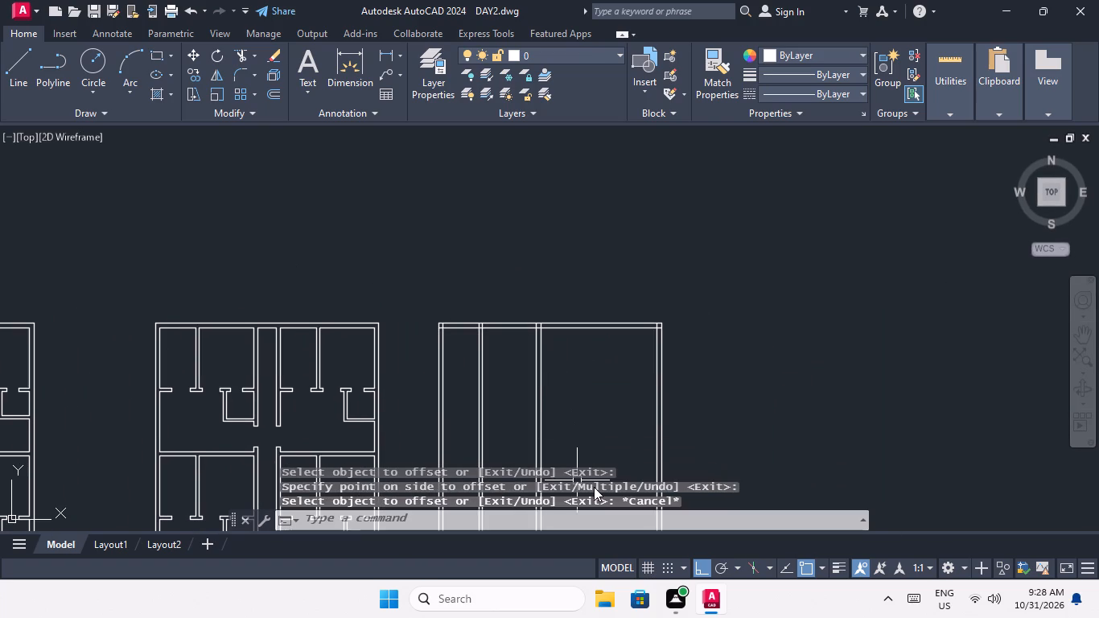
Offset the inner line of the new plan's right outer wall 9' toward the interior.
key(o)
key(Return)
text(9')
key(Return)
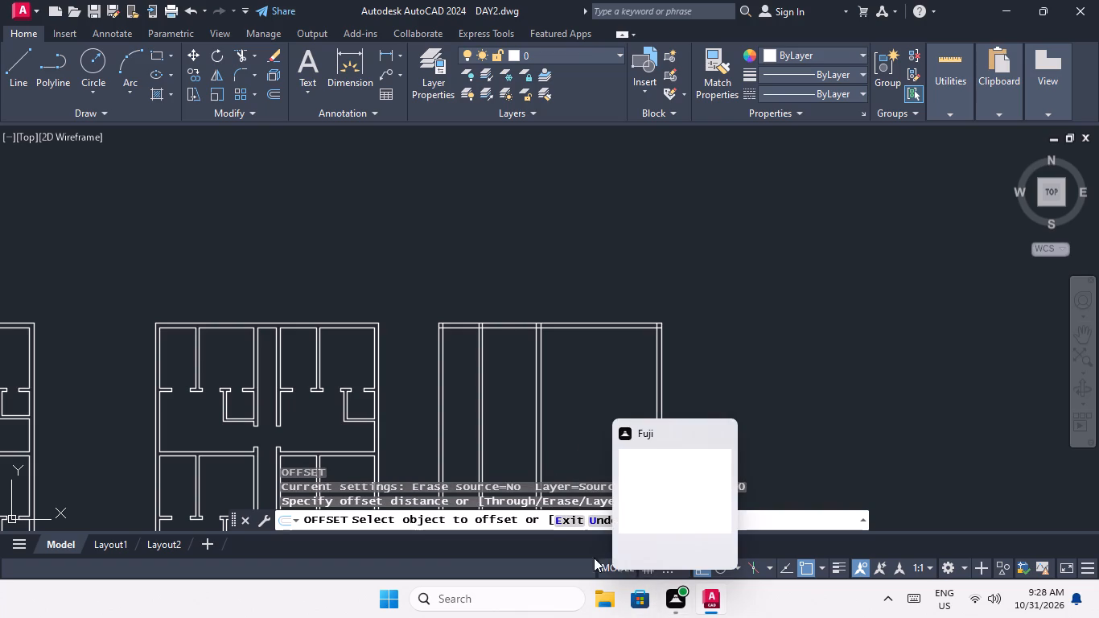
scroll(653, 363, up, 2)
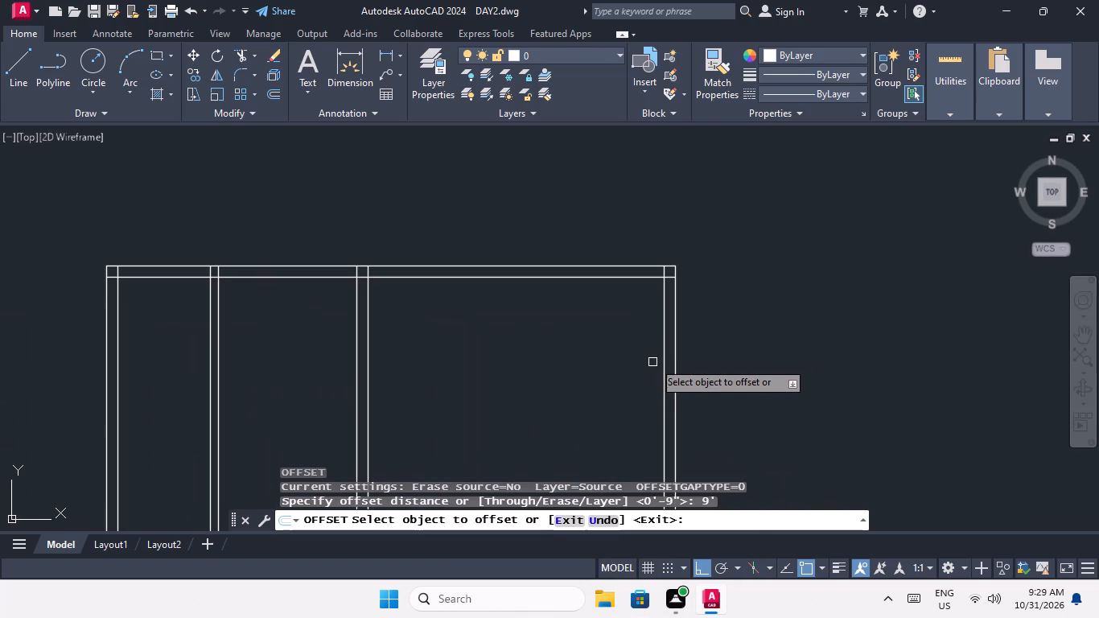
drag(662, 349, 655, 357)
click(568, 416)
scroll(577, 410, down, 2)
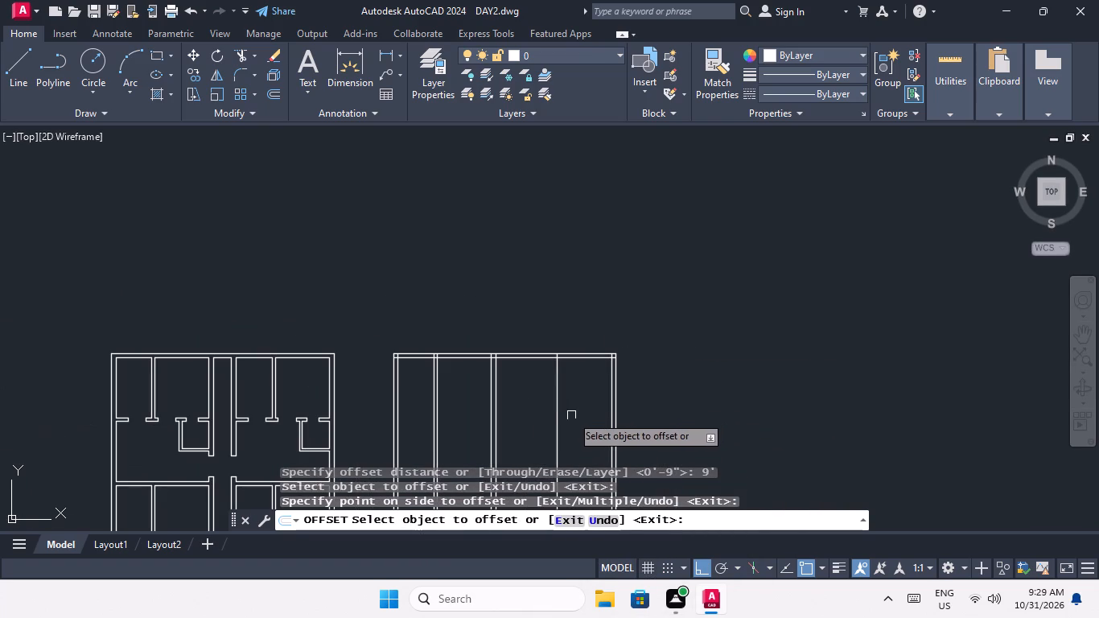
key(Escape)
key(Escape)
Offset this new vertical line 6" to the left to give the right-hand partition its thickness.
key(o)
key(Return)
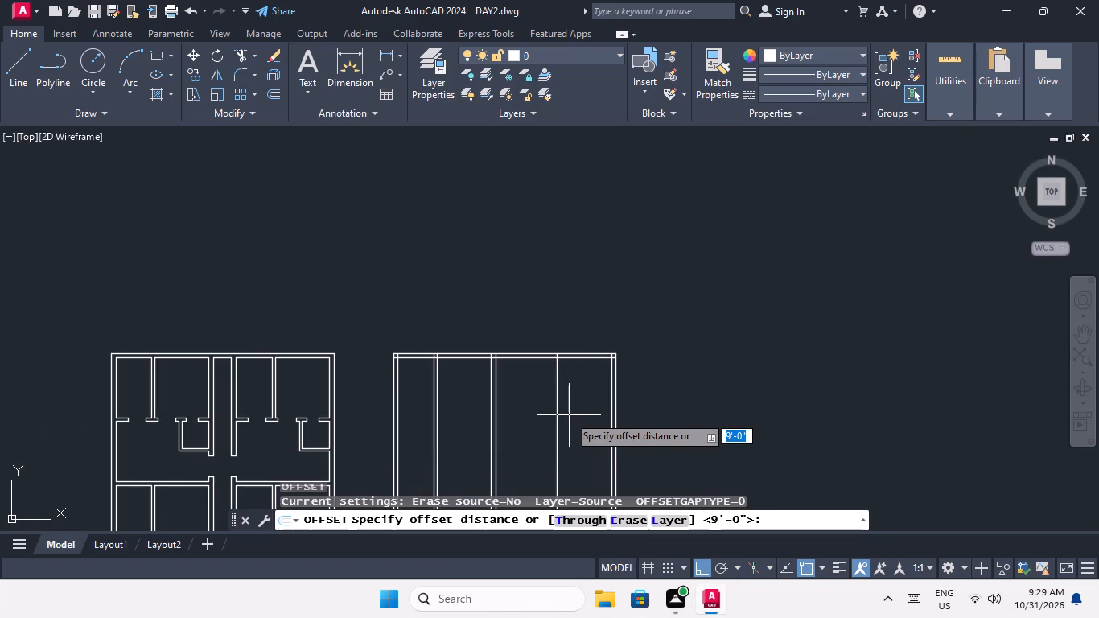
text(6")
key(Return)
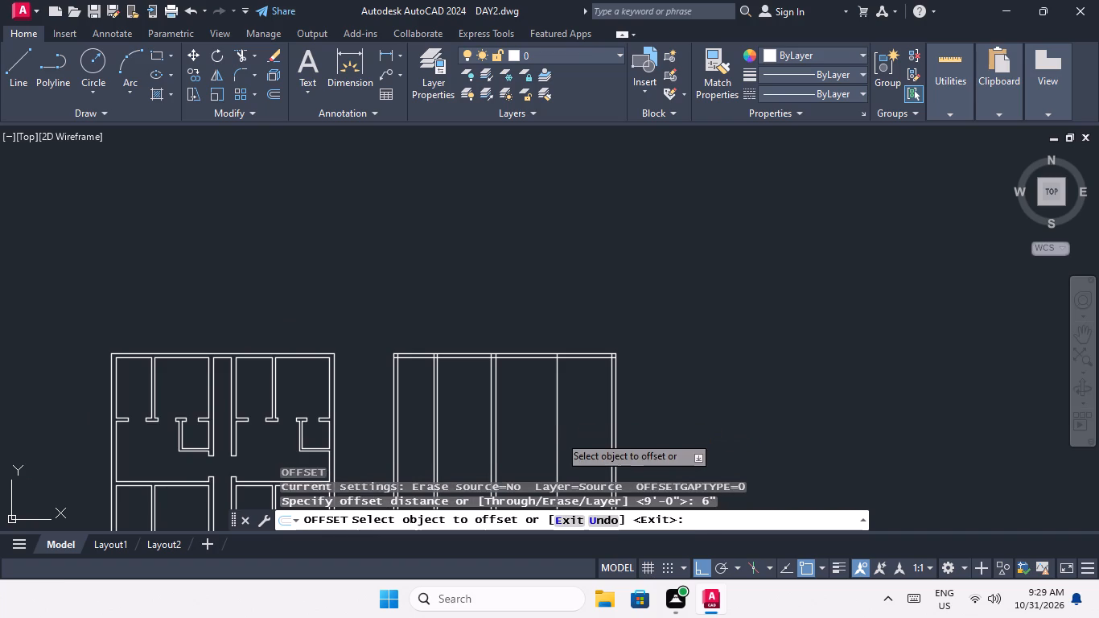
scroll(559, 408, up, 1)
drag(557, 379, 537, 394)
click(479, 442)
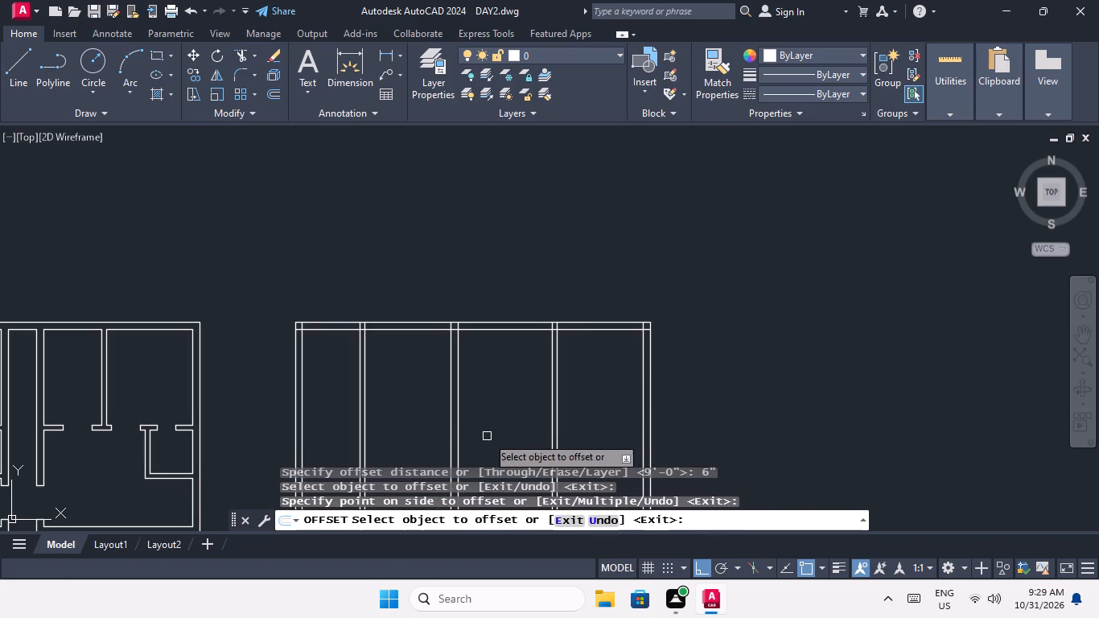
middle_drag(496, 436, 570, 422)
key(Escape)
key(Escape)
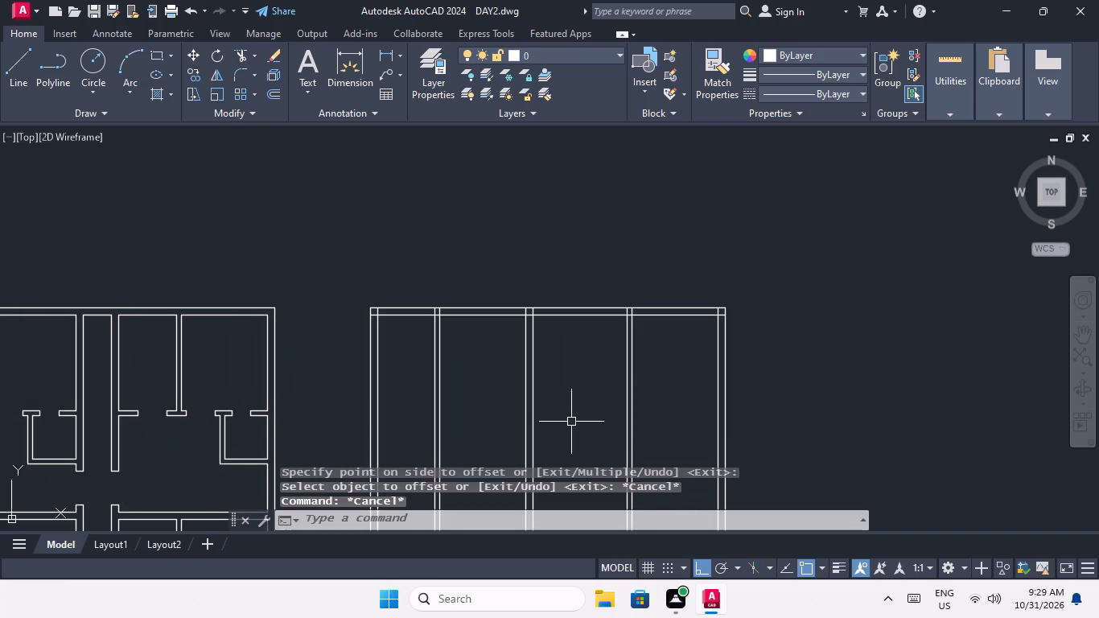
Offset the left line of the right-hand partition 6' to the left.
key(o)
key(Return)
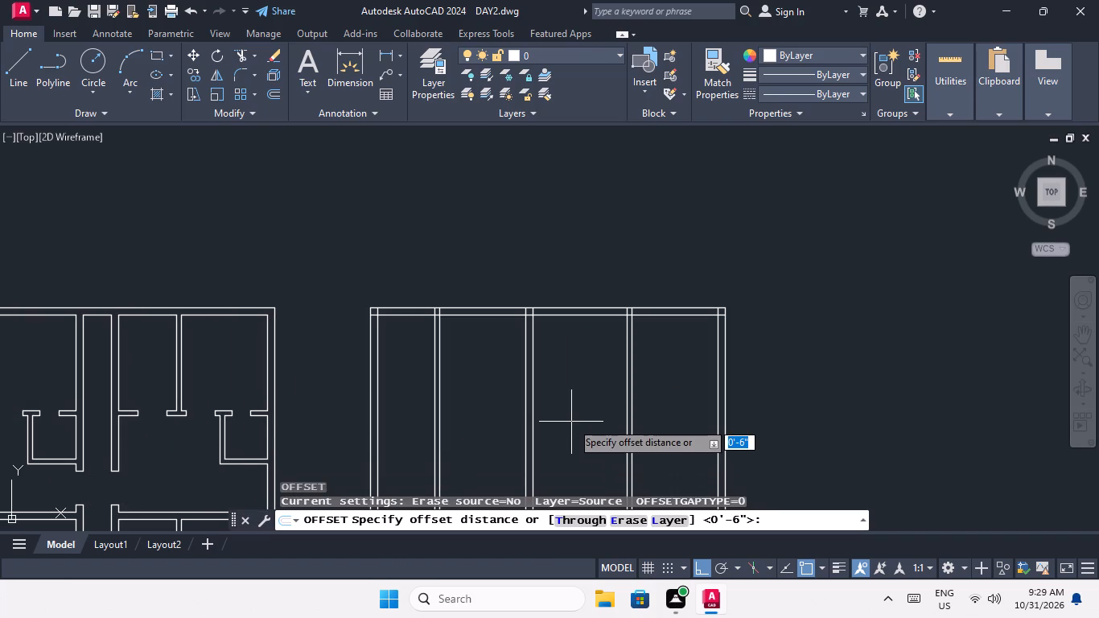
text(6')
key(Return)
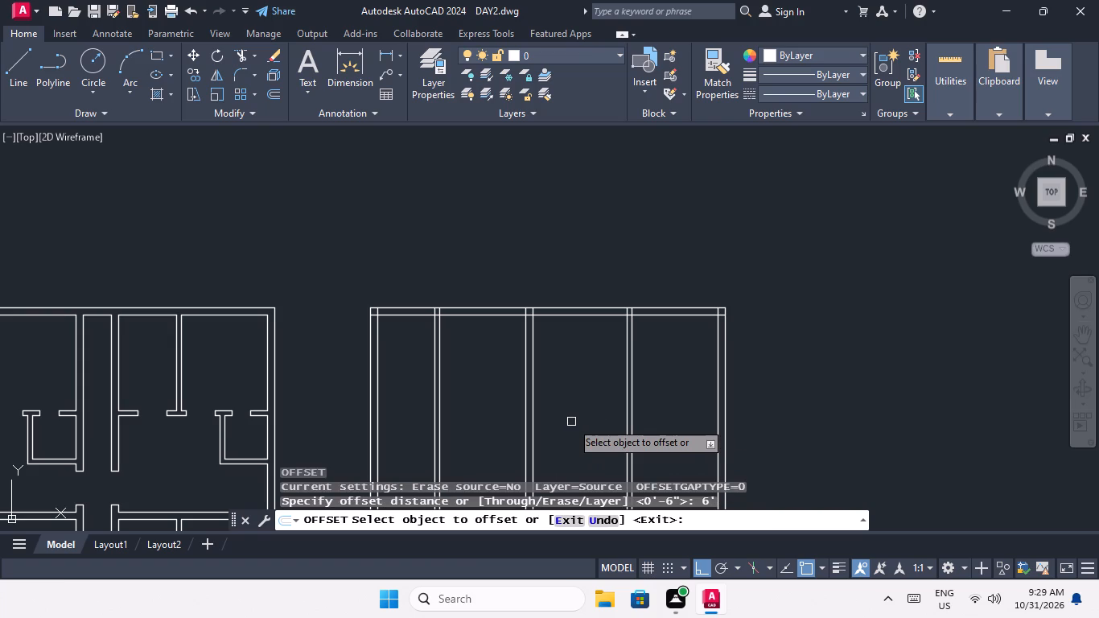
scroll(603, 338, up, 2)
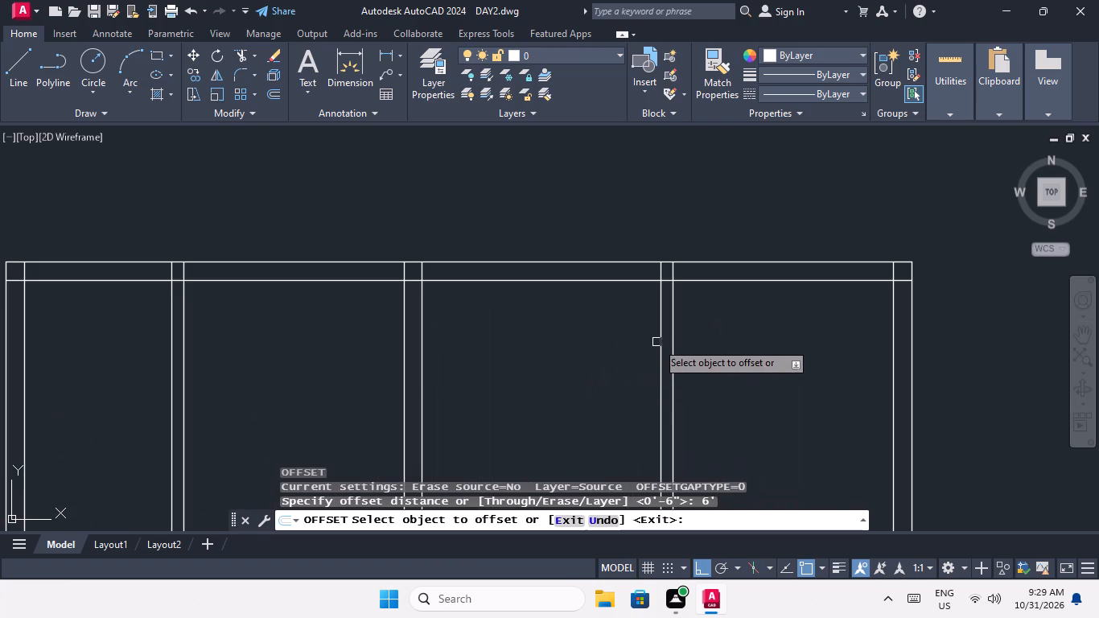
drag(657, 342, 632, 356)
click(580, 379)
drag(658, 351, 644, 363)
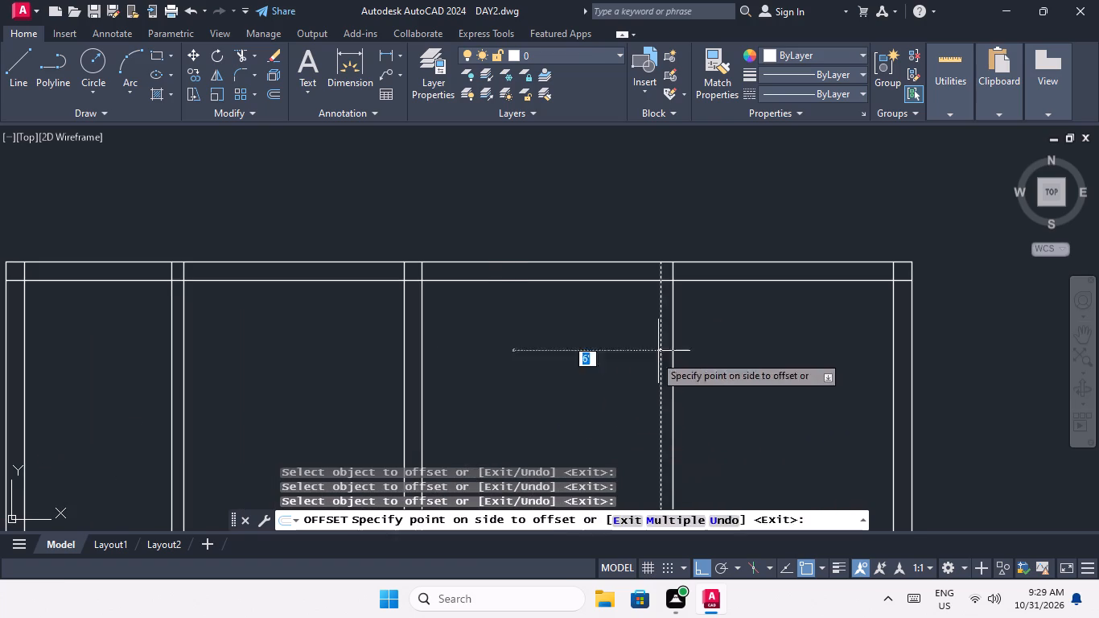
drag(644, 363, 637, 367)
click(588, 385)
key(Escape)
key(Escape)
Offset the newest vertical line 9" to the left to form the second thick interior wall.
key(o)
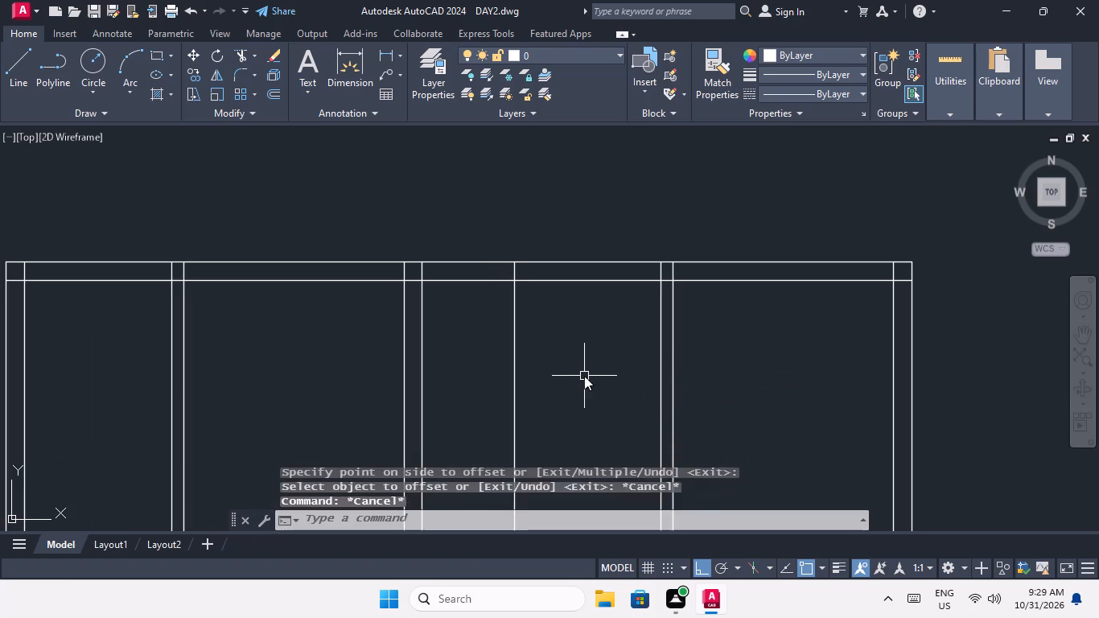
key(Return)
text(9")
key(Return)
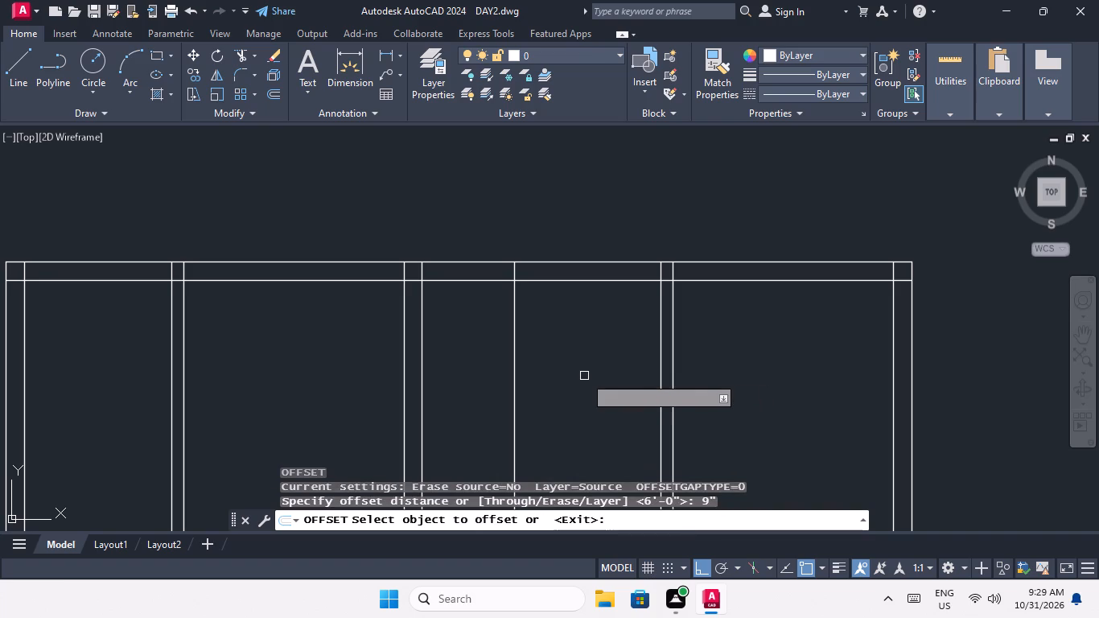
click(513, 359)
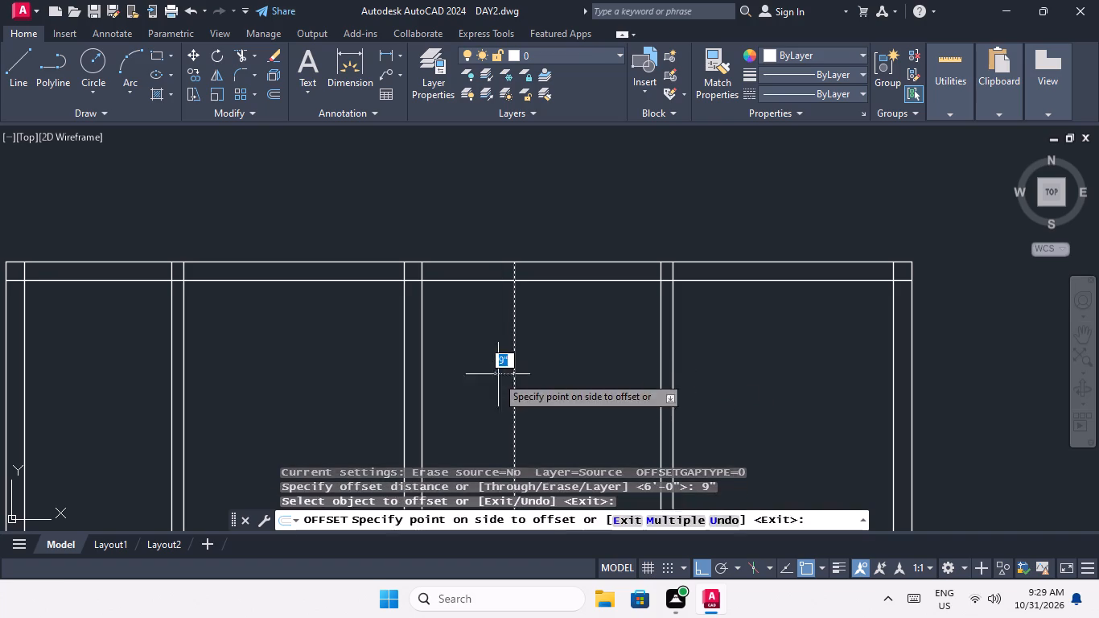
click(495, 377)
key(Escape)
key(Escape)
key(Escape)
Offset the inner line of the new plan's top outer wall 10' downward.
scroll(544, 356, down, 3)
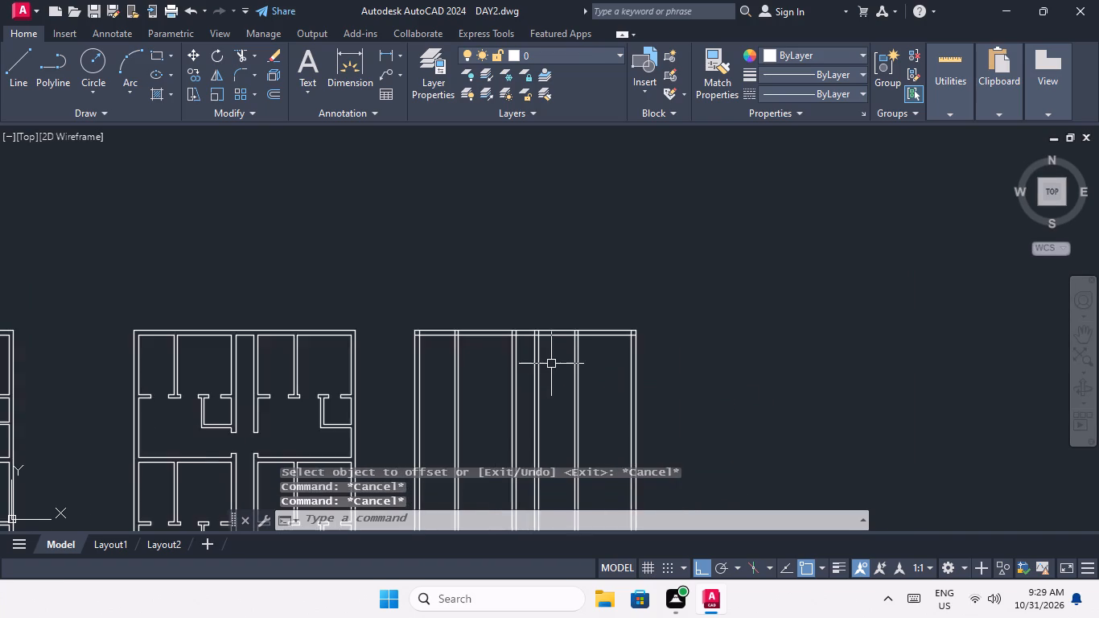
scroll(551, 365, up, 1)
middle_drag(556, 365, 589, 311)
middle_click(589, 311)
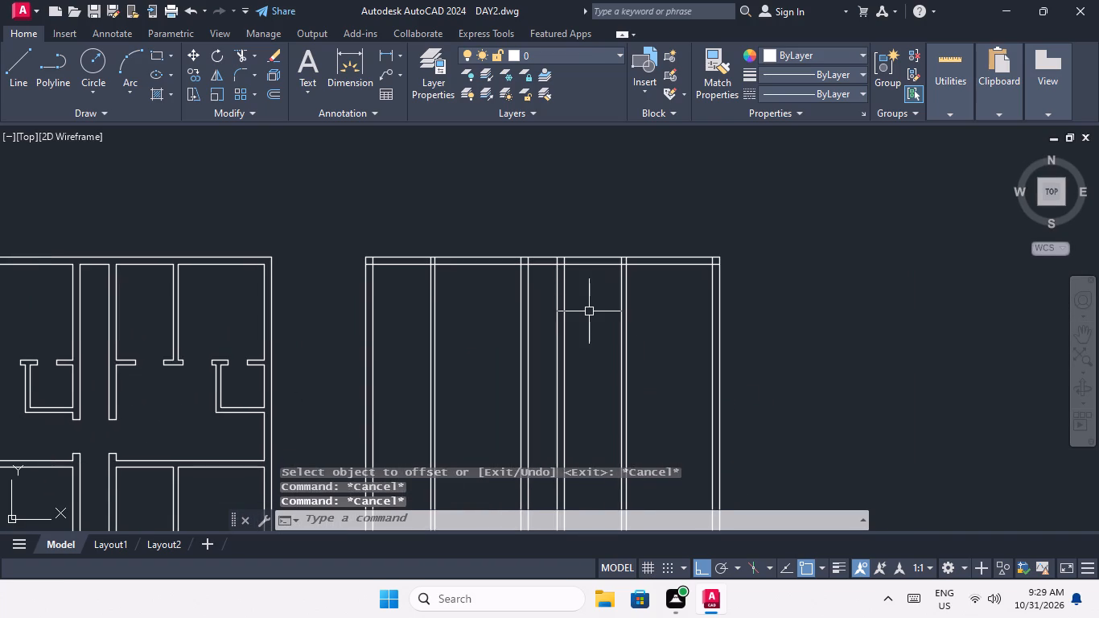
key(Escape)
key(Escape)
key(Escape)
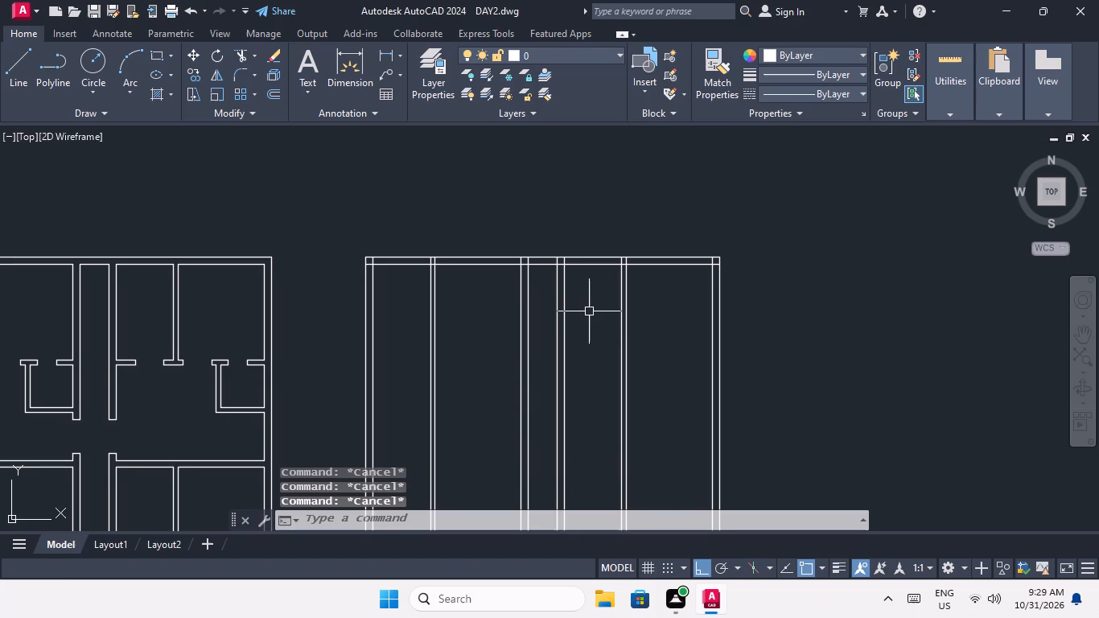
key(o)
key(Return)
text(10')
key(Return)
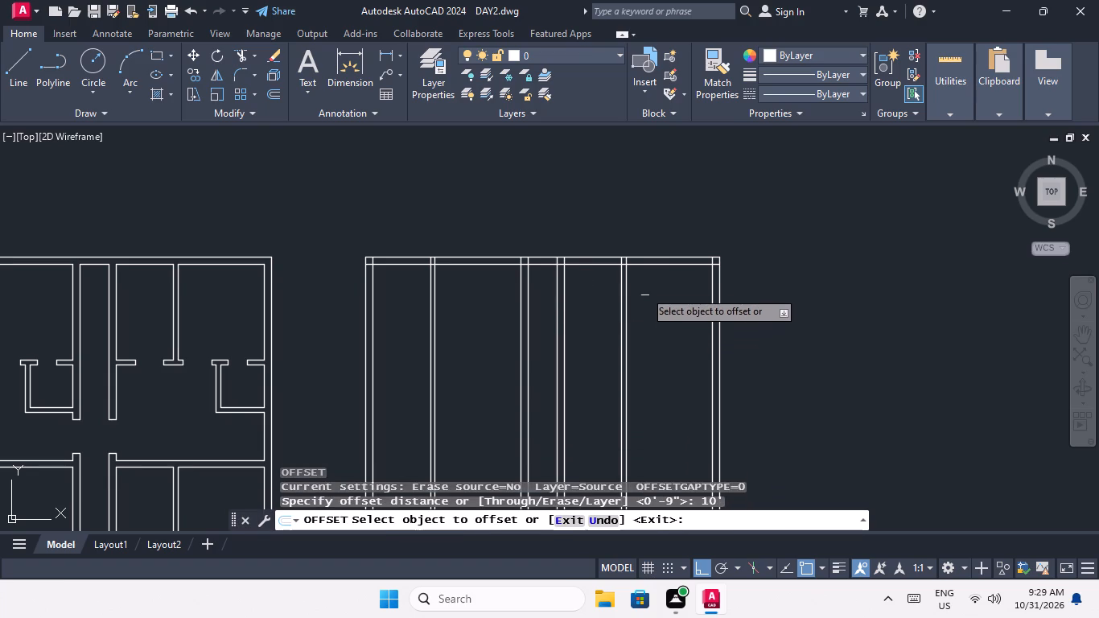
drag(653, 265, 658, 285)
click(675, 348)
key(Escape)
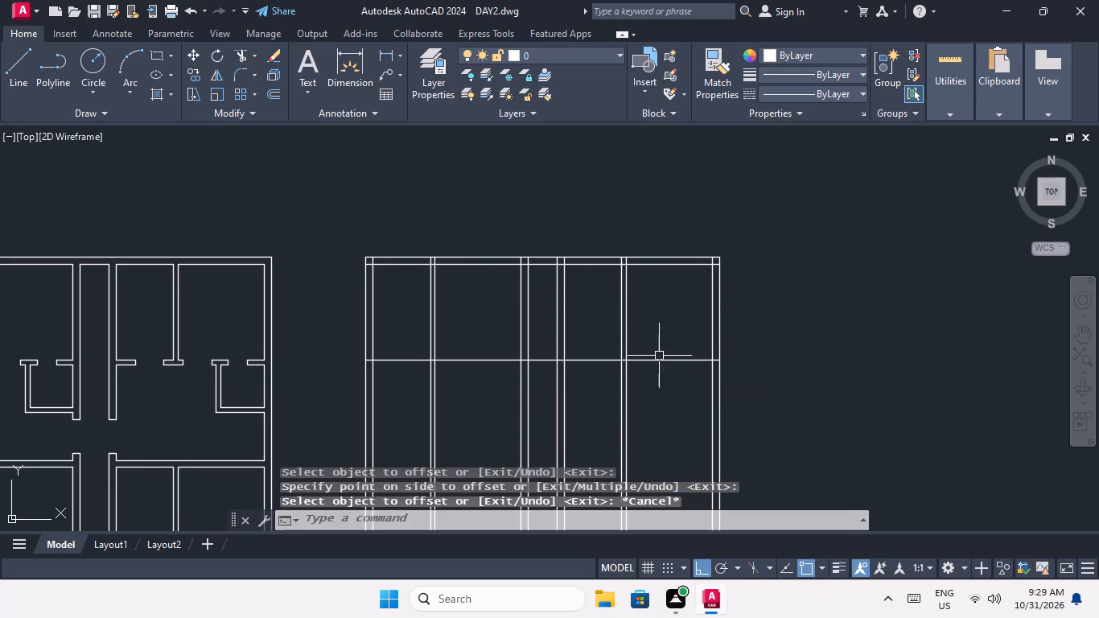
key(Escape)
Offset the new horizontal line 6" downward to give the cross partition its thickness.
key(o)
key(Return)
text(6")
key(Return)
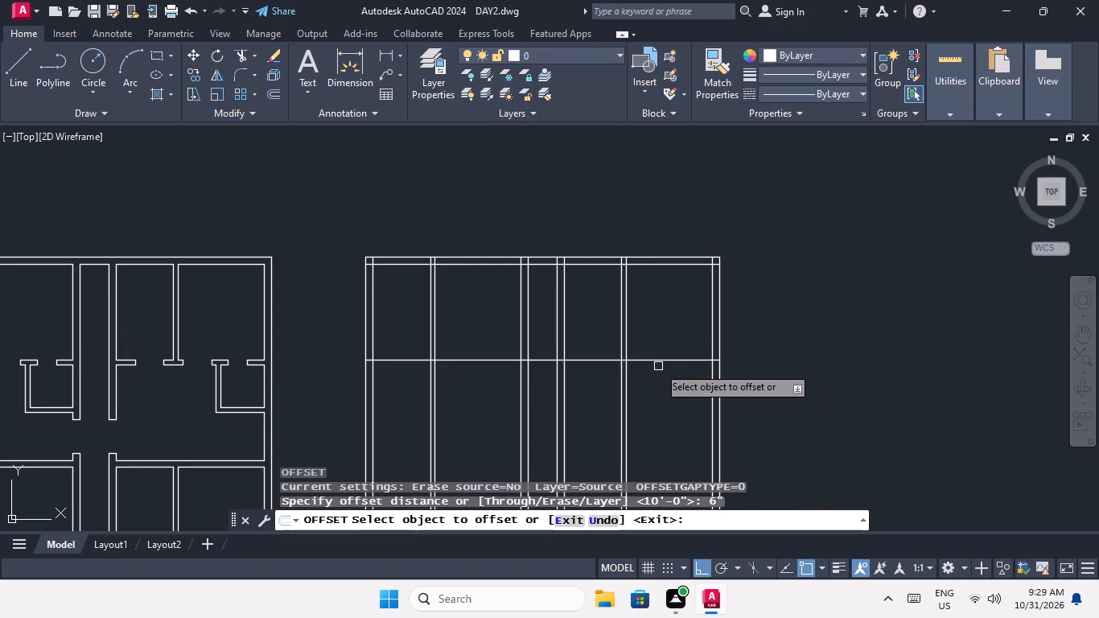
drag(661, 360, 665, 380)
click(669, 392)
key(Escape)
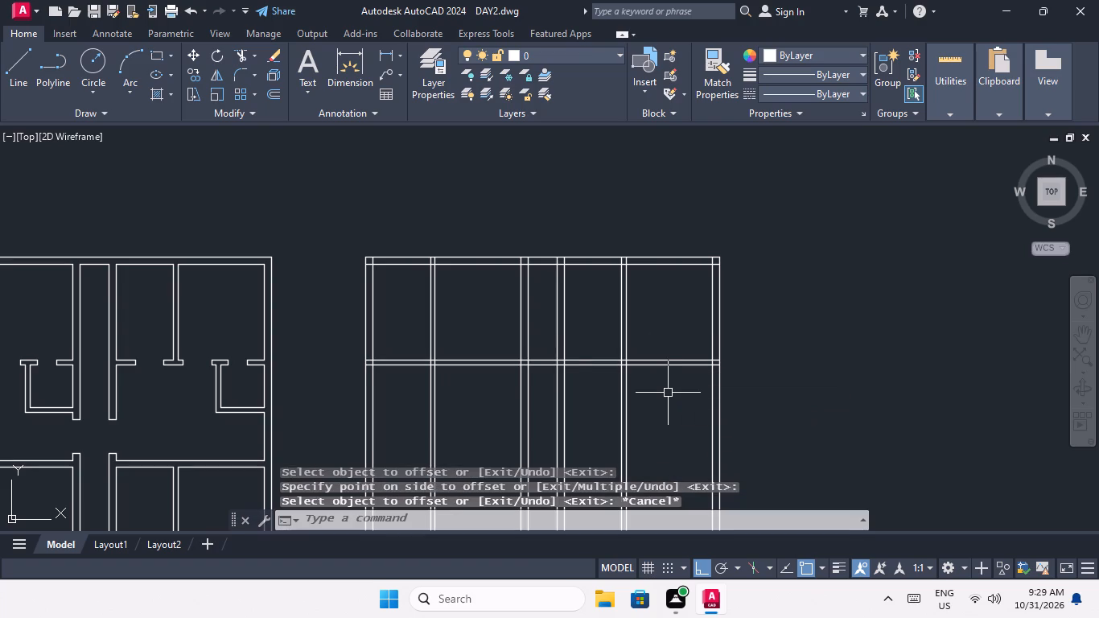
key(Escape)
Offset the lower line of the horizontal partition 10' downward.
key(o)
key(Return)
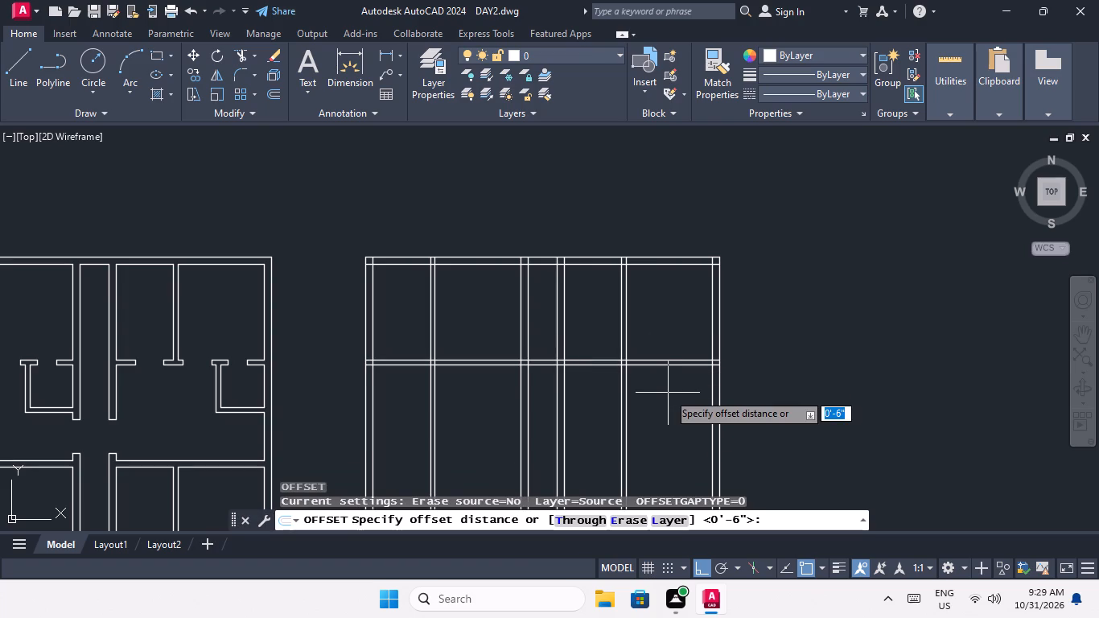
text(10')
key(Return)
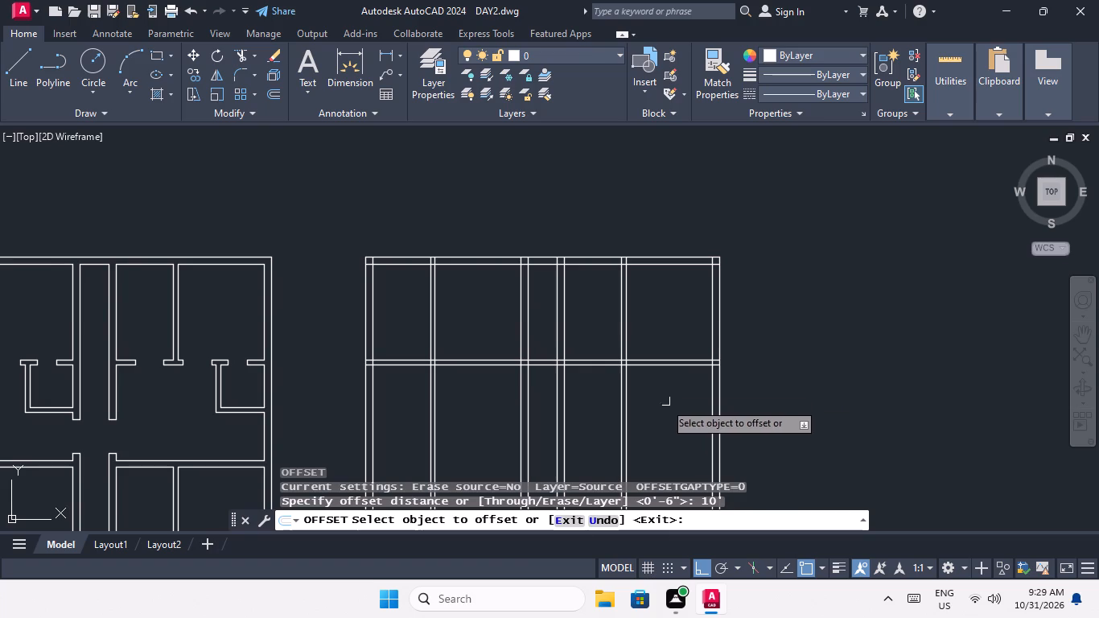
middle_drag(664, 384, 625, 253)
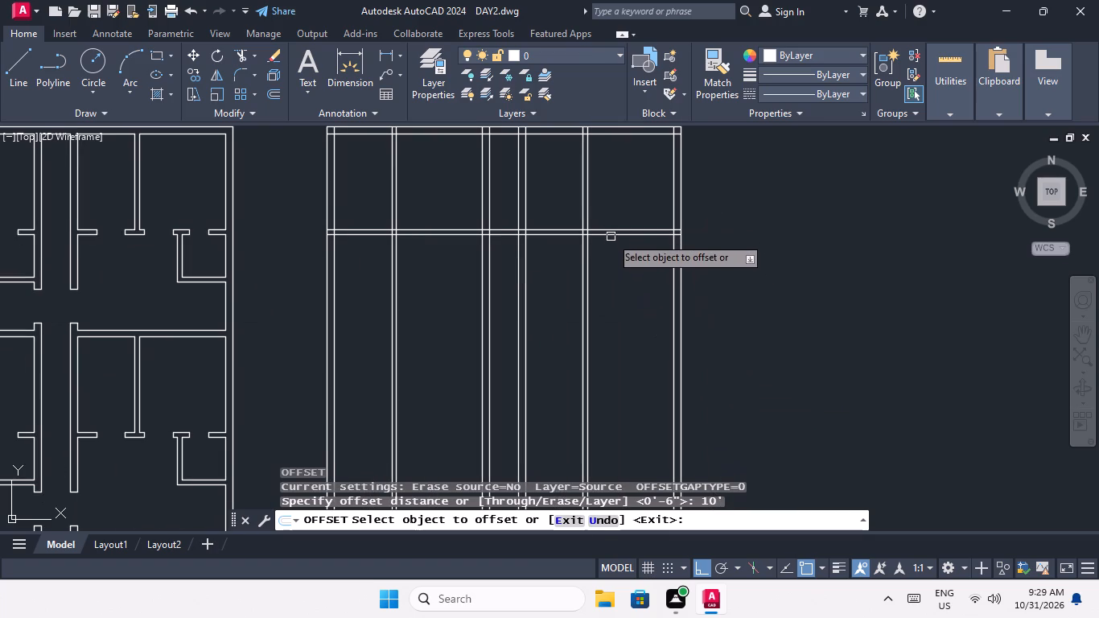
drag(611, 237, 611, 255)
click(619, 320)
key(Escape)
key(Escape)
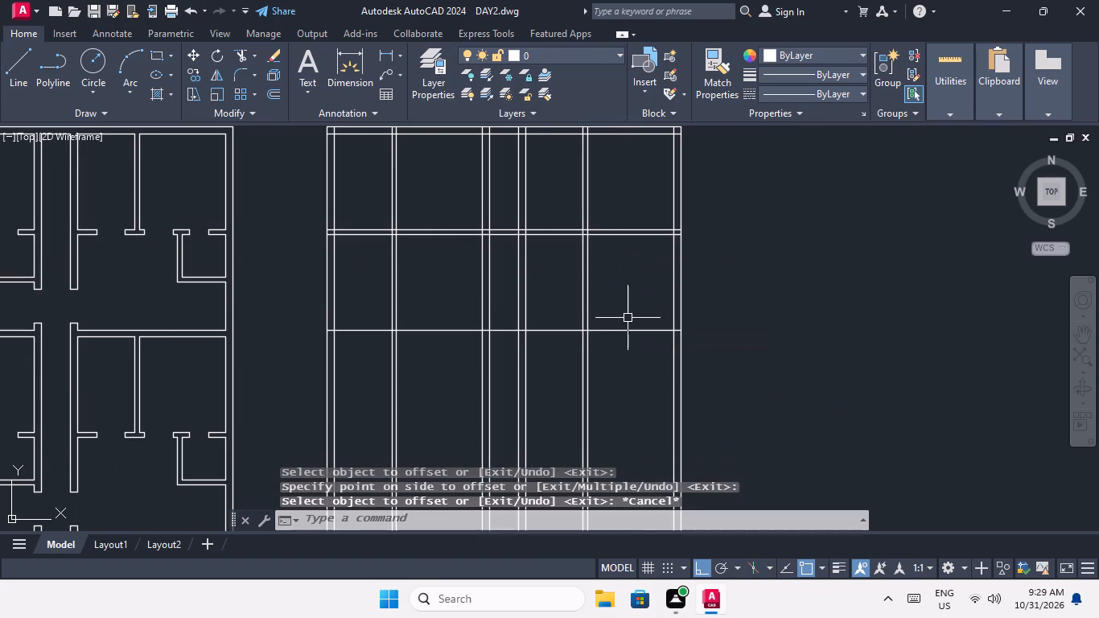
key(Escape)
Offset the newest horizontal line of the new plan 9" downward to form a thick cross wall.
key(o)
key(Return)
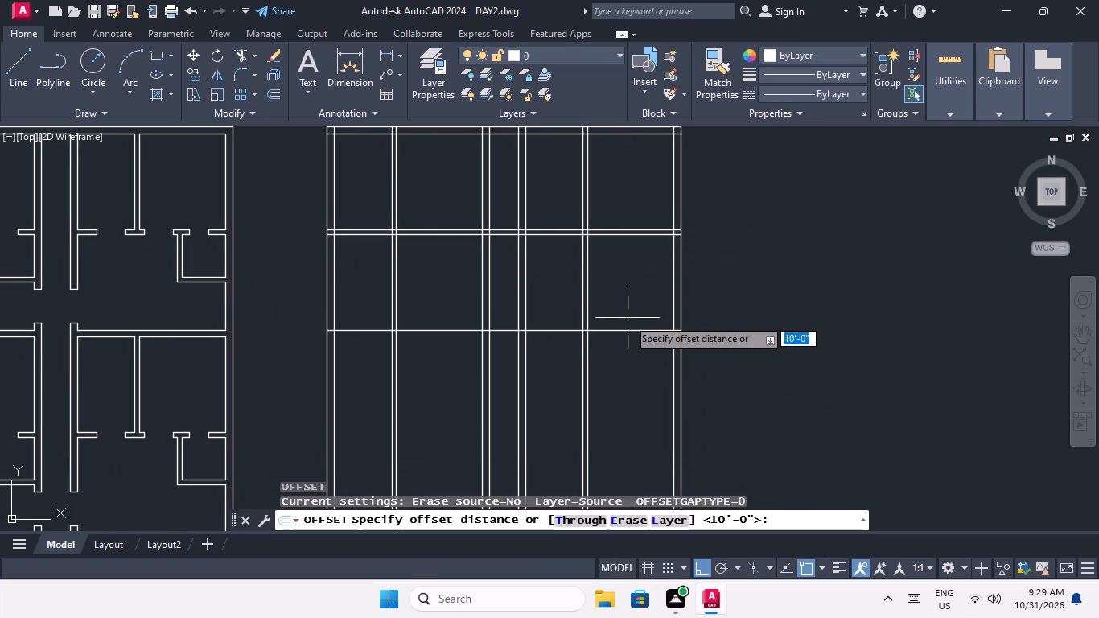
key(9)
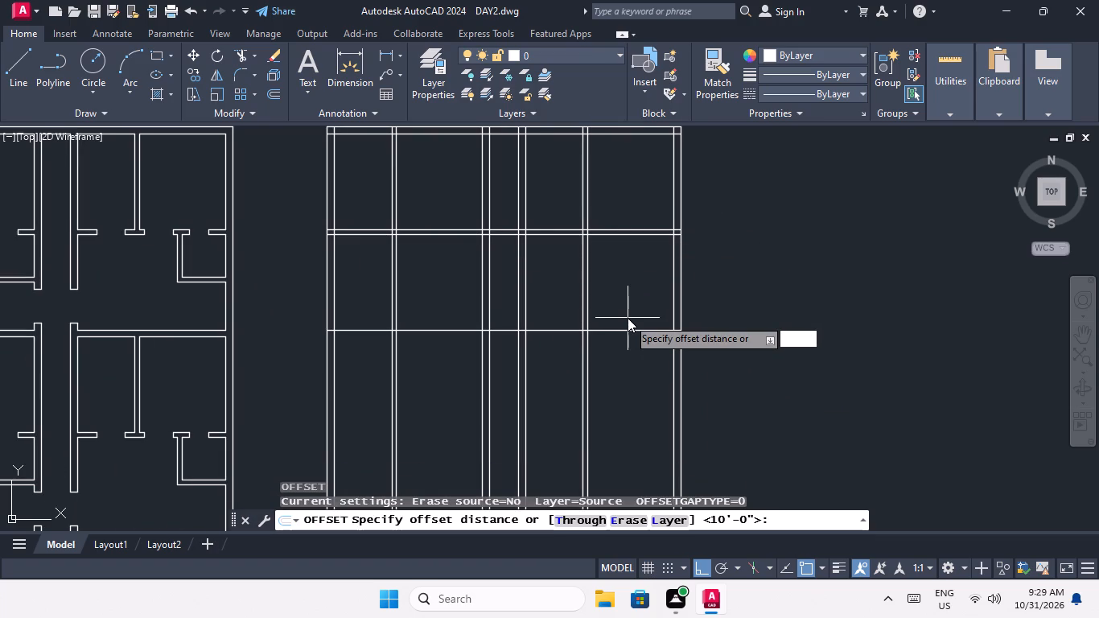
key(shift+quotedbl)
key(Return)
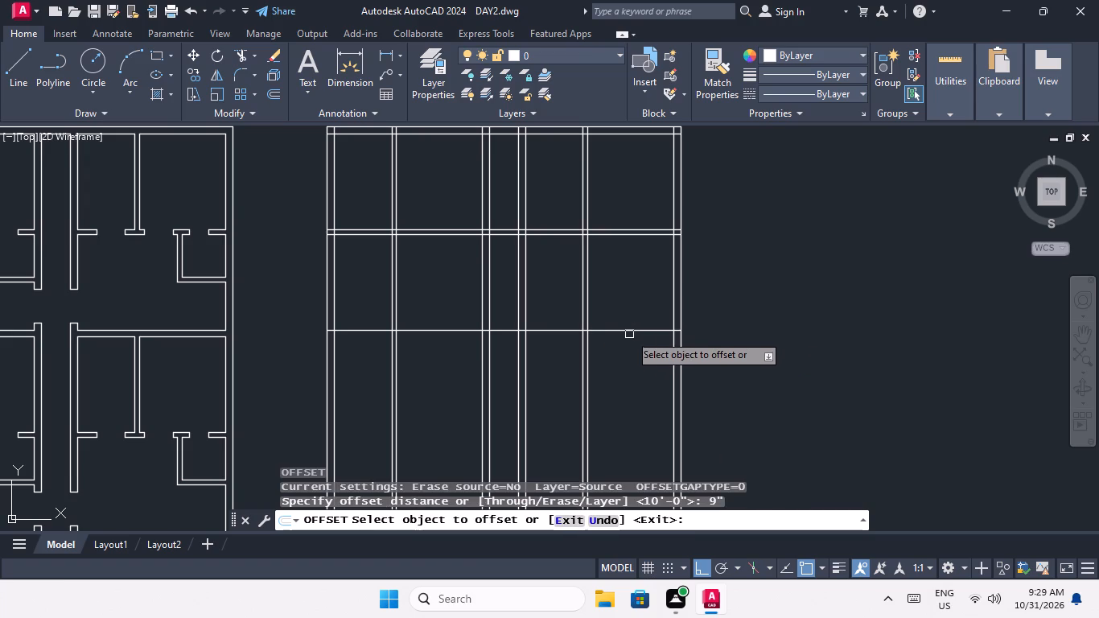
drag(629, 333, 624, 353)
click(624, 356)
key(Escape)
key(Escape)
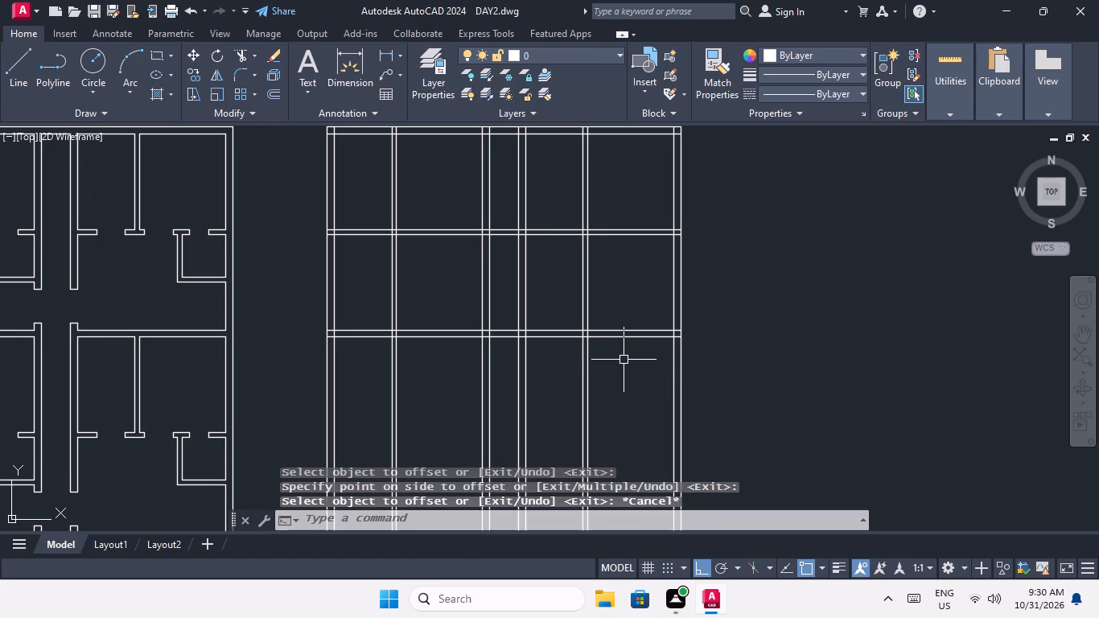
Offset the lower line of the new 9" cross wall 10' downward.
key(o)
key(Return)
text(10')
key(Return)
scroll(615, 256, down, 1)
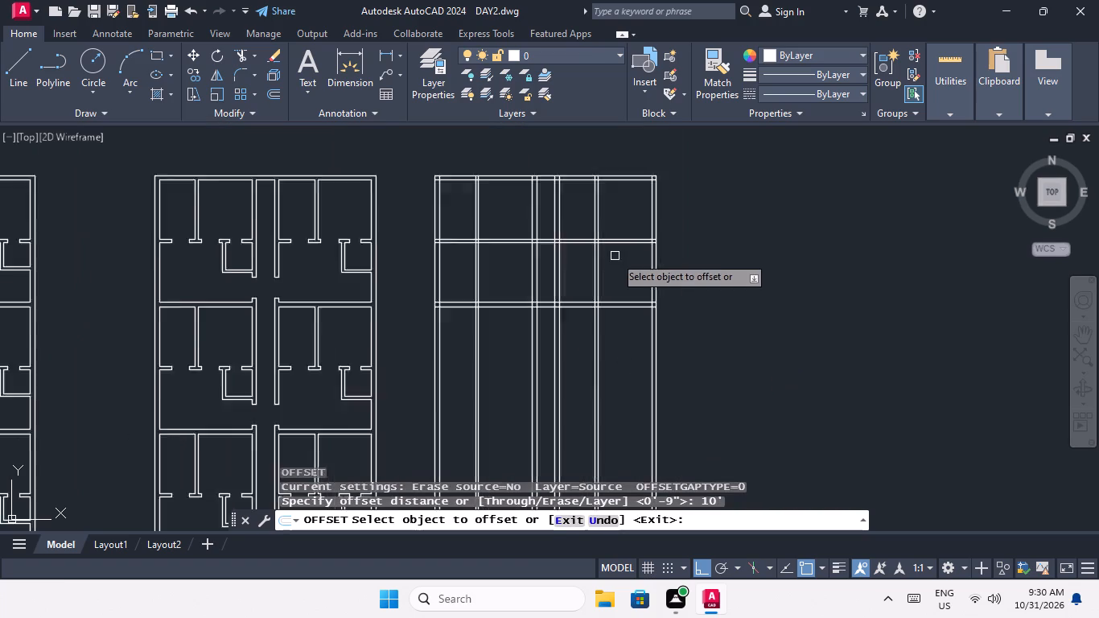
scroll(615, 256, down, 1)
scroll(608, 315, up, 2)
middle_drag(608, 308, 616, 280)
scroll(621, 259, down, 2)
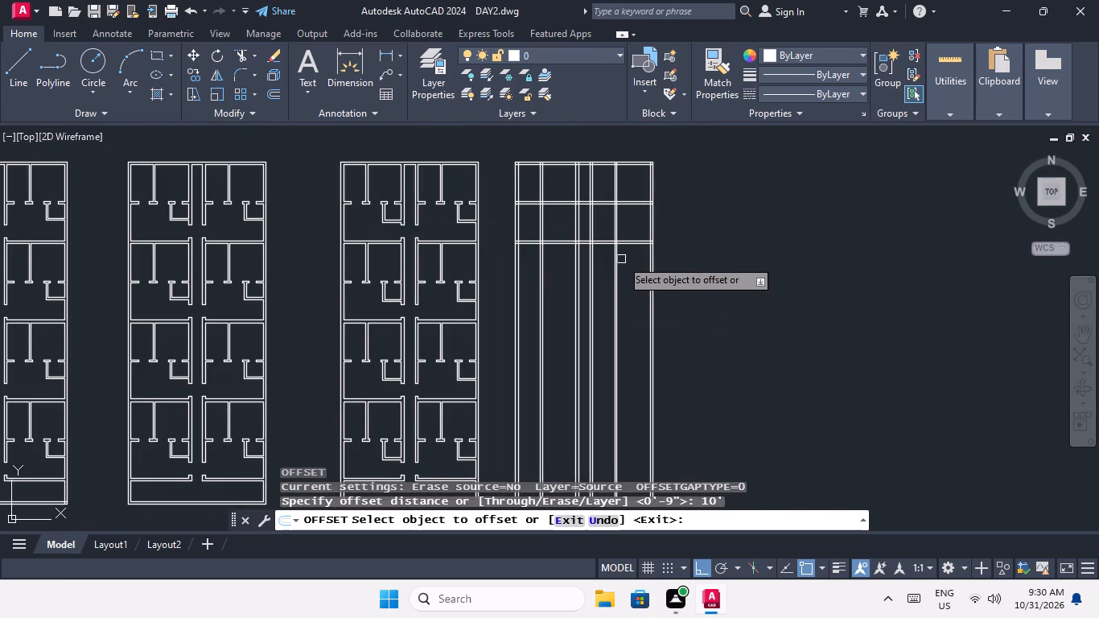
scroll(619, 264, up, 1)
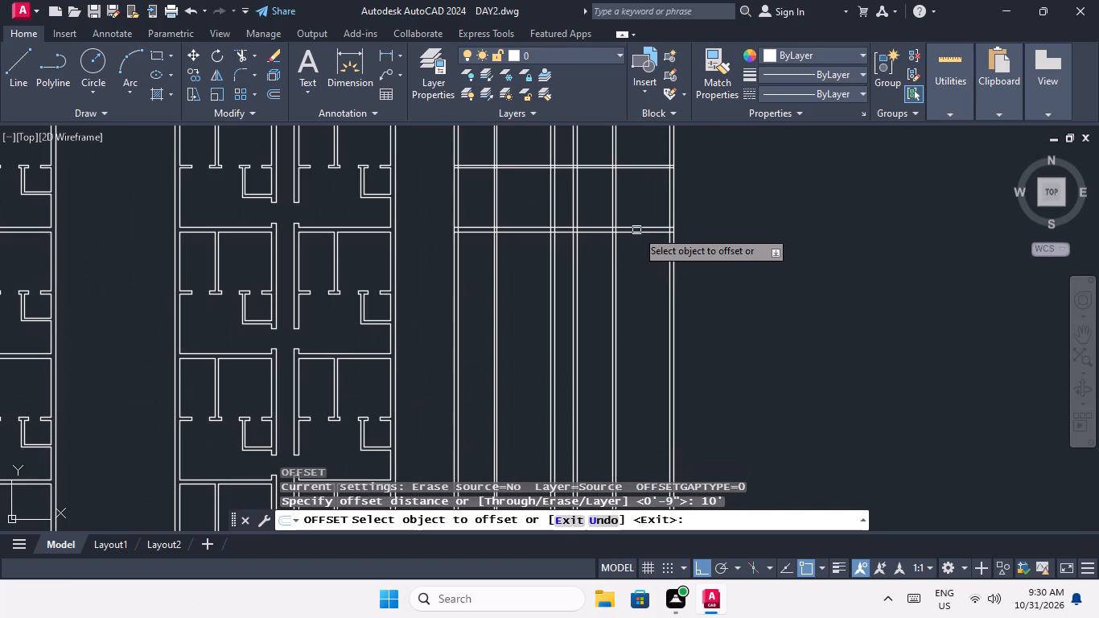
click(639, 233)
click(639, 278)
key(Escape)
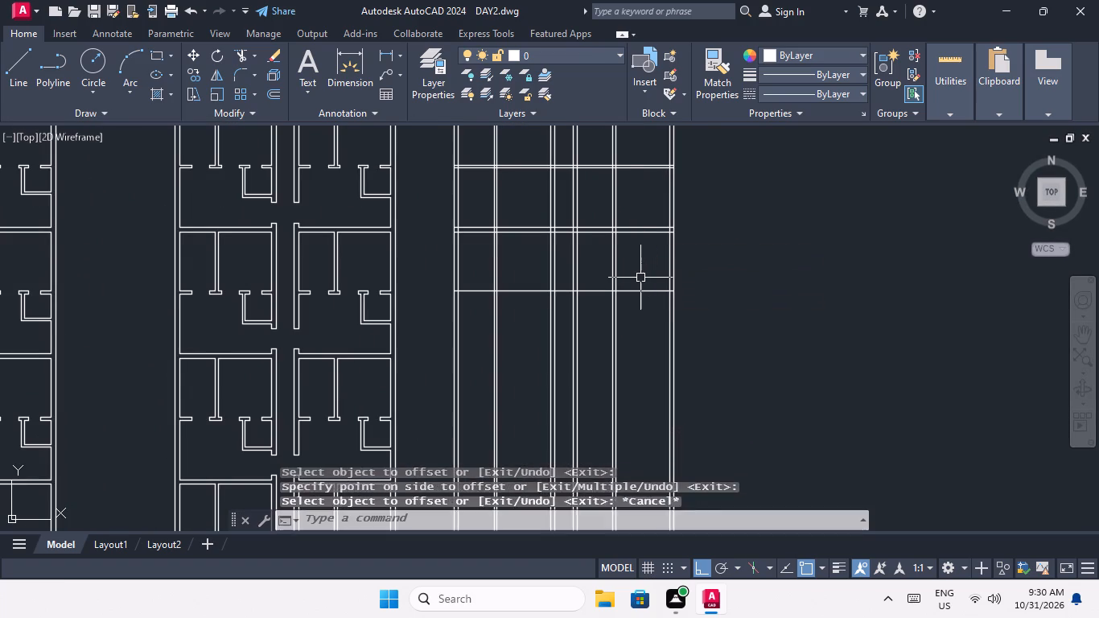
key(Escape)
Offset the newest horizontal line 6" downward to give the second cross partition its thickness.
key(o)
key(Return)
key(6)
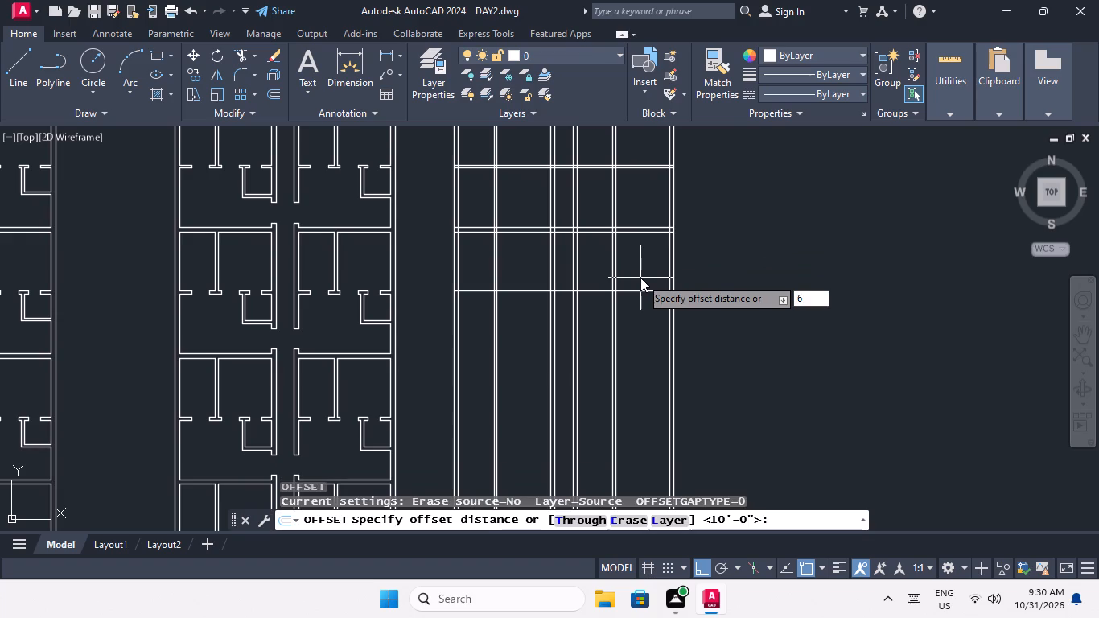
key(shift+quotedbl)
key(Return)
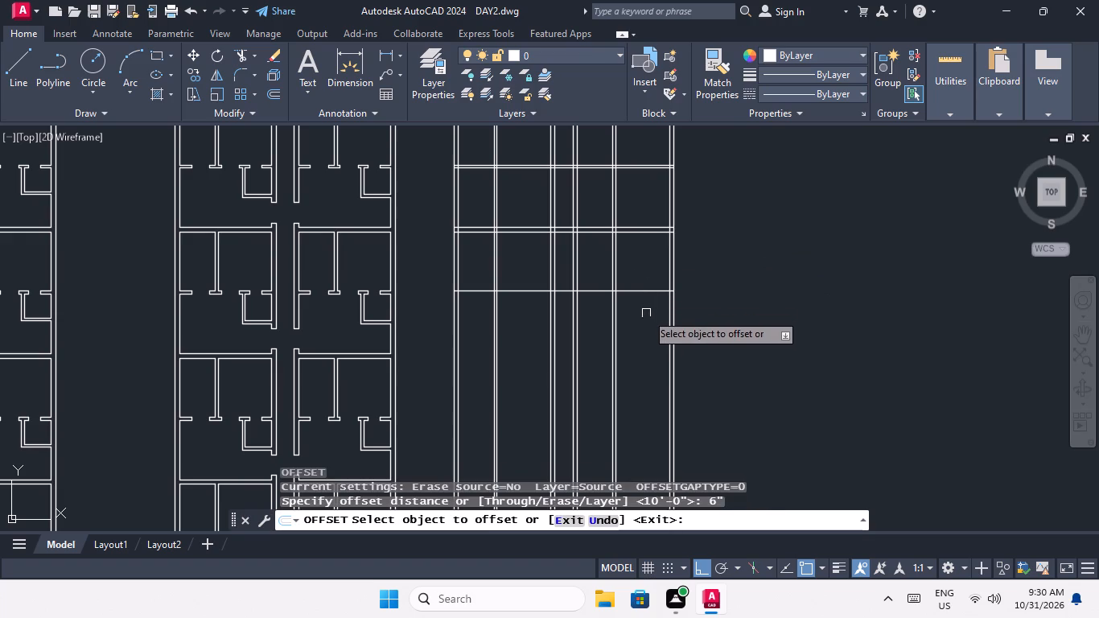
drag(644, 290, 648, 305)
click(649, 324)
key(Escape)
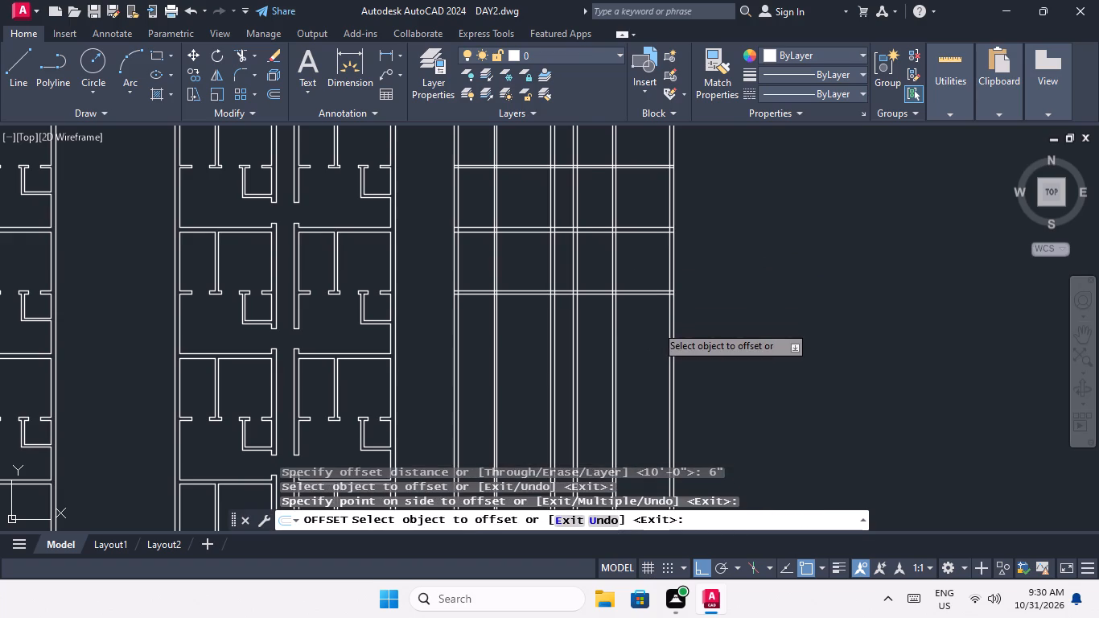
key(Escape)
key(Escape)
key(Escape)
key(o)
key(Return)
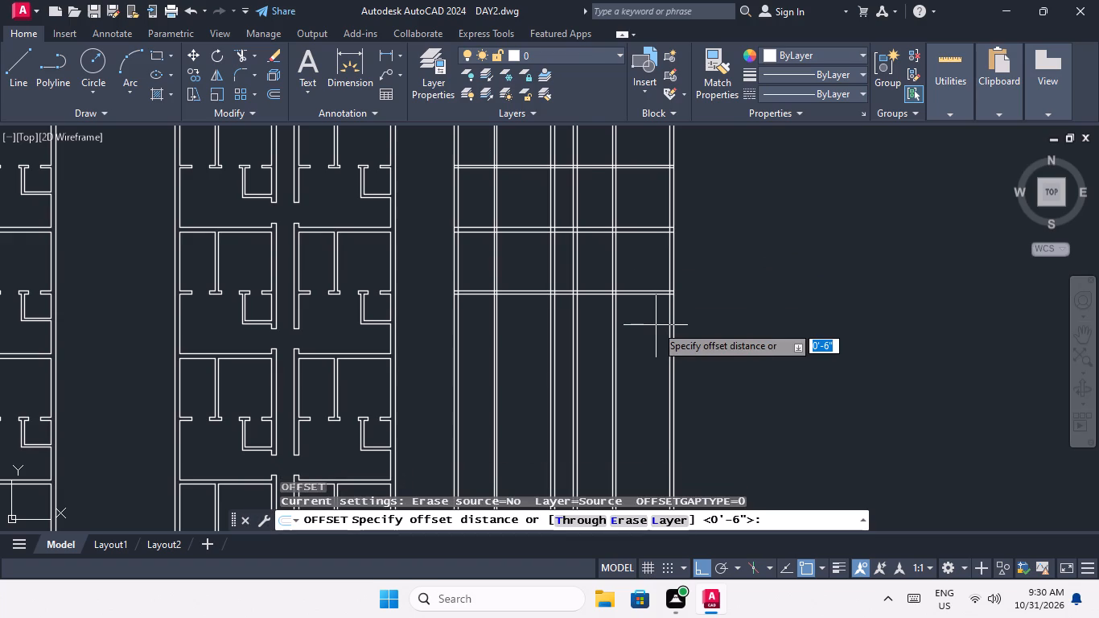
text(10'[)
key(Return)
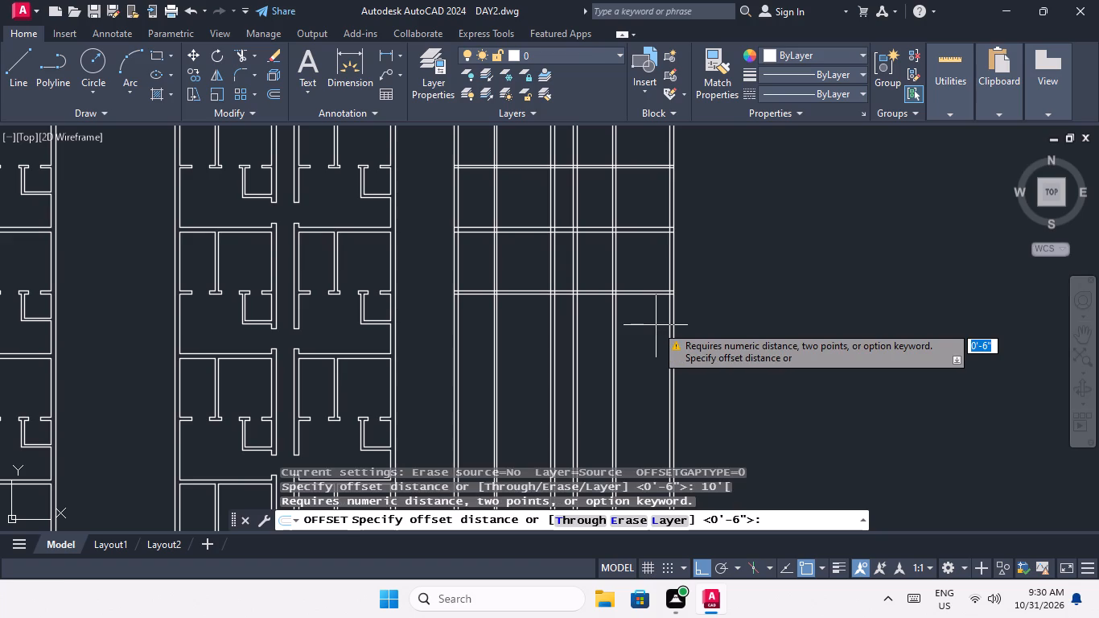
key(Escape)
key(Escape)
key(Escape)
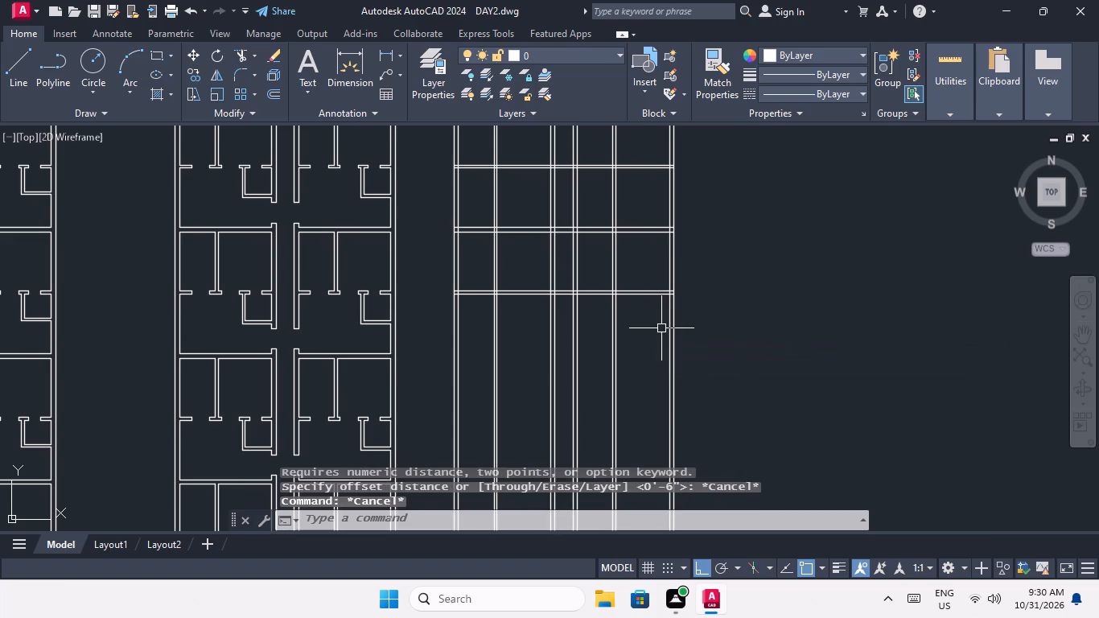
Offset the lower line of the second 6" cross partition 10' downward.
key(o)
key(Return)
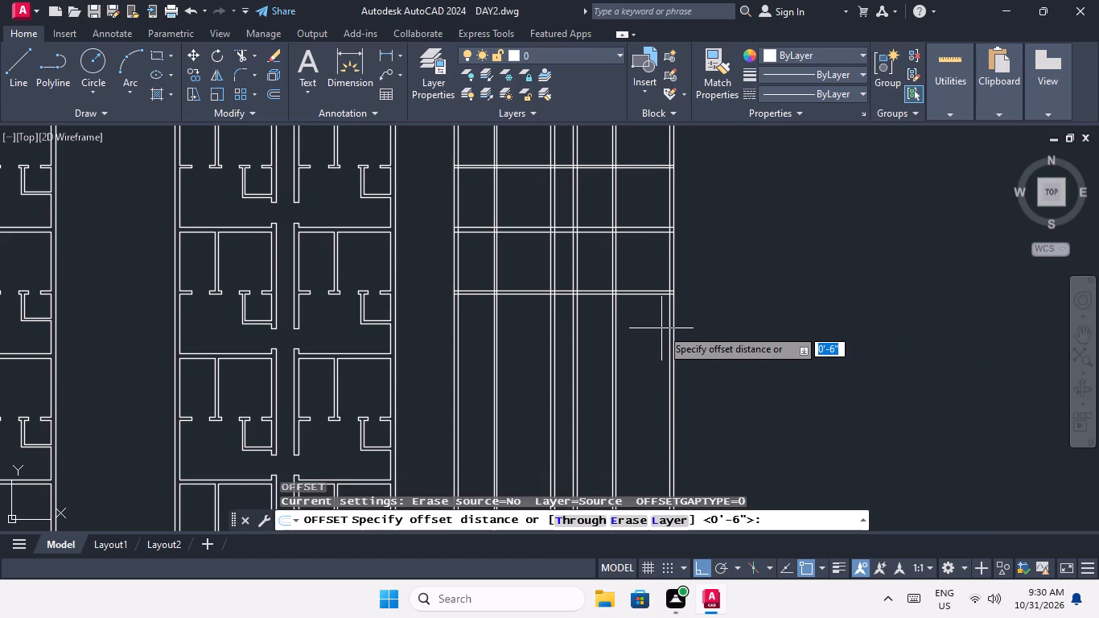
text(10')
key(Return)
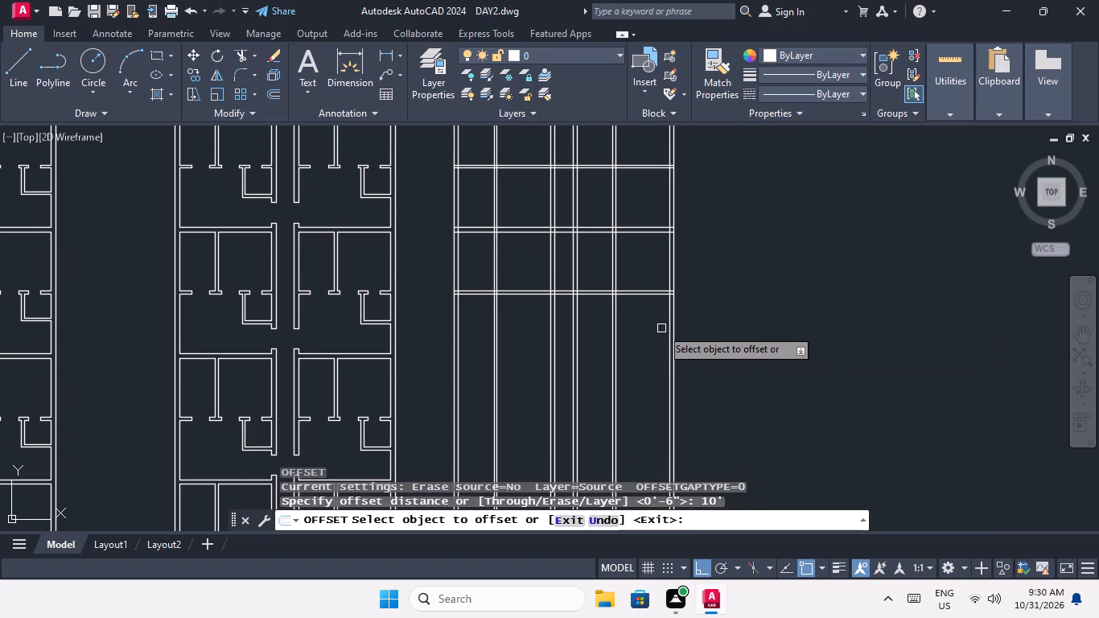
scroll(677, 313, up, 1)
drag(611, 286, 613, 296)
click(617, 320)
key(Escape)
key(Escape)
Offset the newest horizontal line 9" downward to form the second thick cross wall.
key(o)
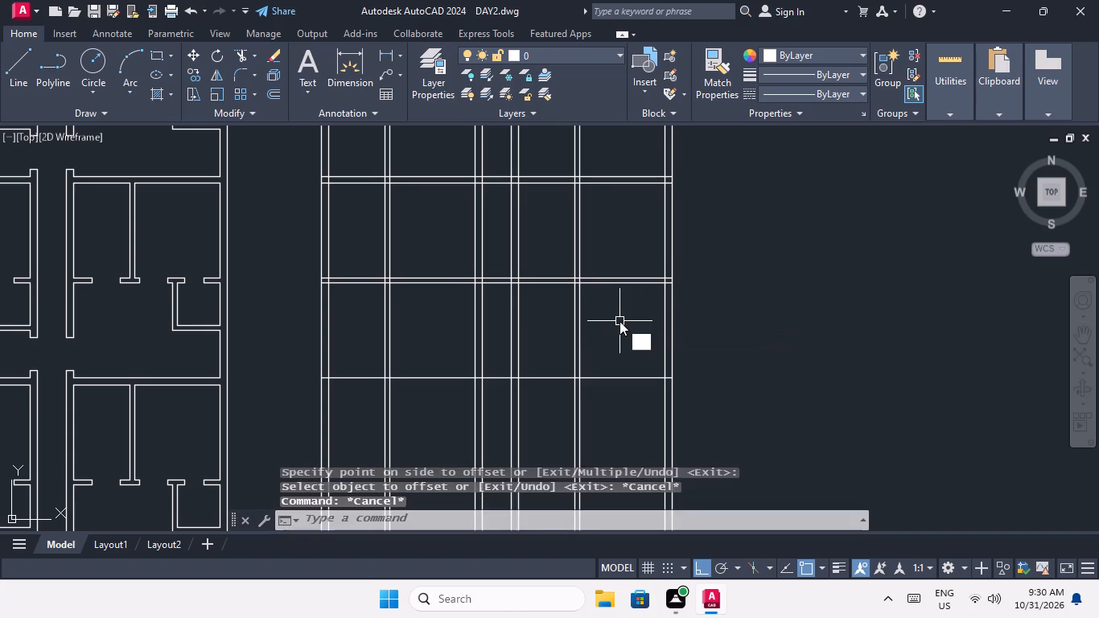
key(Return)
text(9")
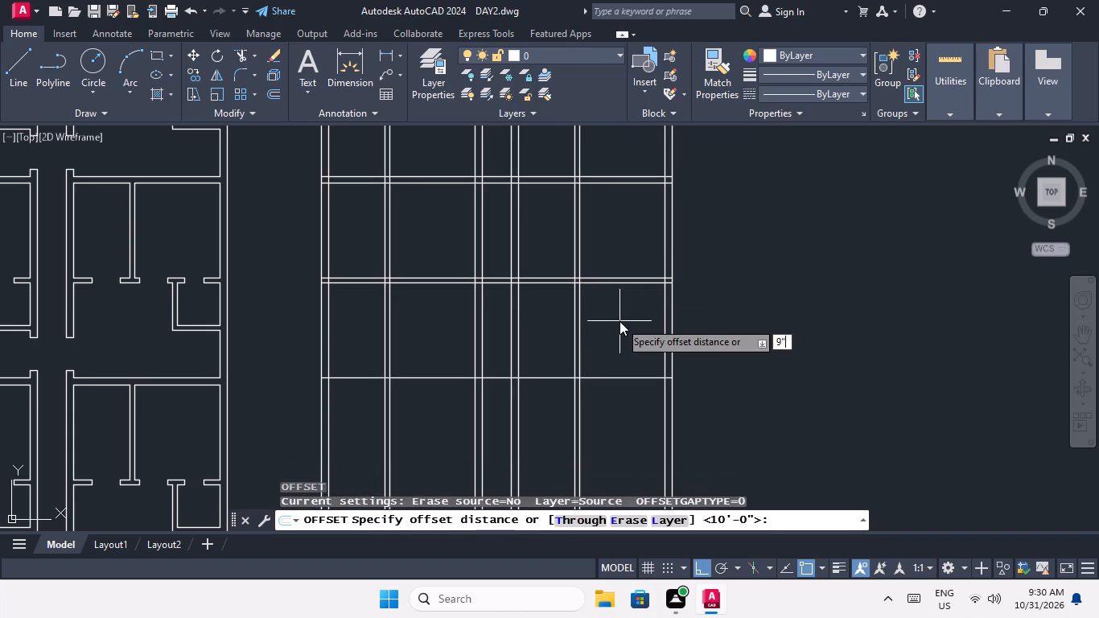
key(Return)
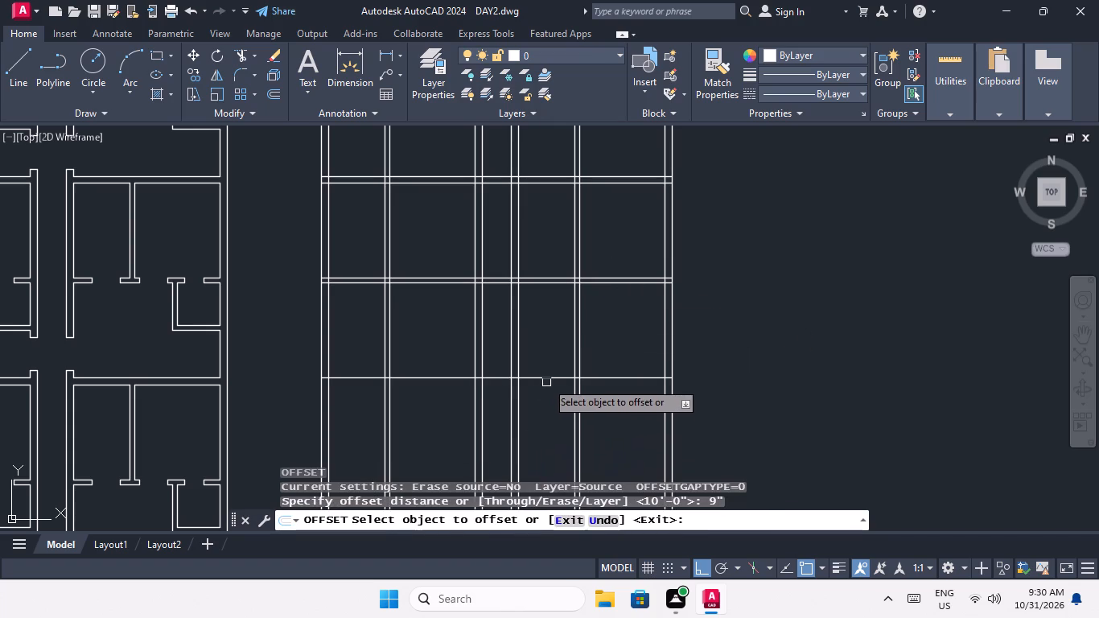
drag(547, 377, 548, 390)
click(552, 397)
middle_drag(527, 385, 541, 364)
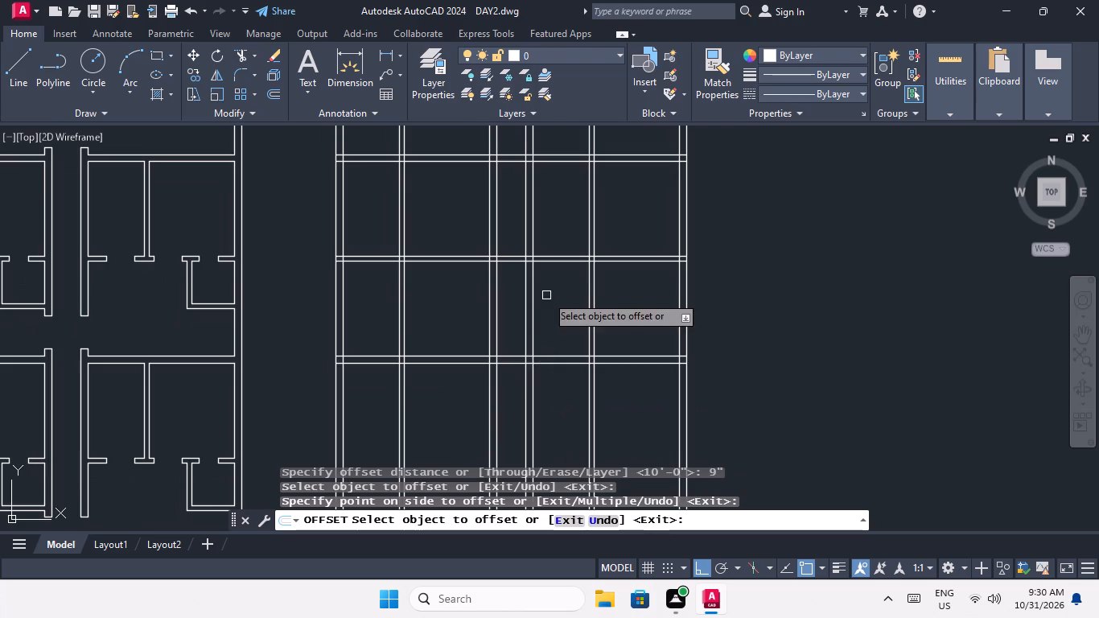
scroll(546, 298, down, 1)
middle_drag(573, 389, 547, 260)
key(Escape)
key(Escape)
key(Escape)
Offset the lower line of the second 9" cross wall 10' downward.
key(o)
key(Return)
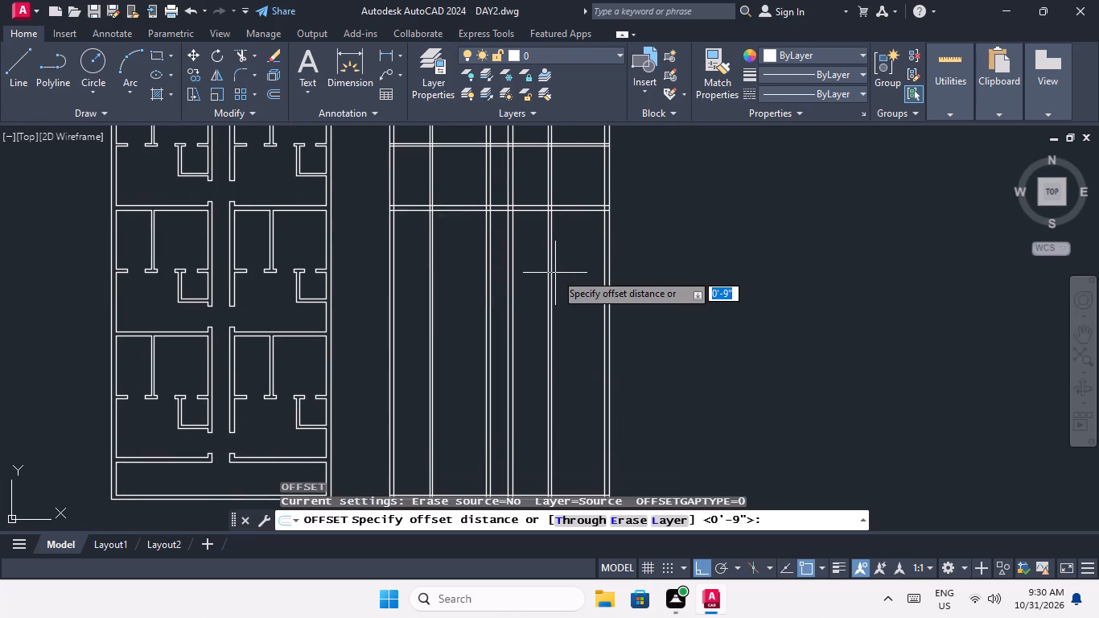
text(10')
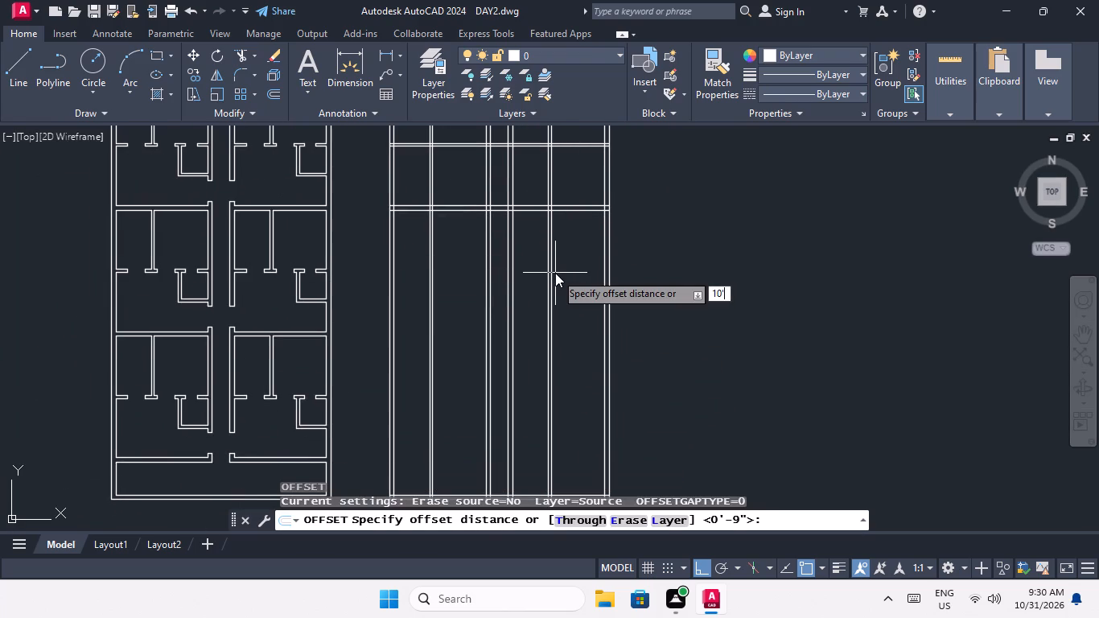
key(Return)
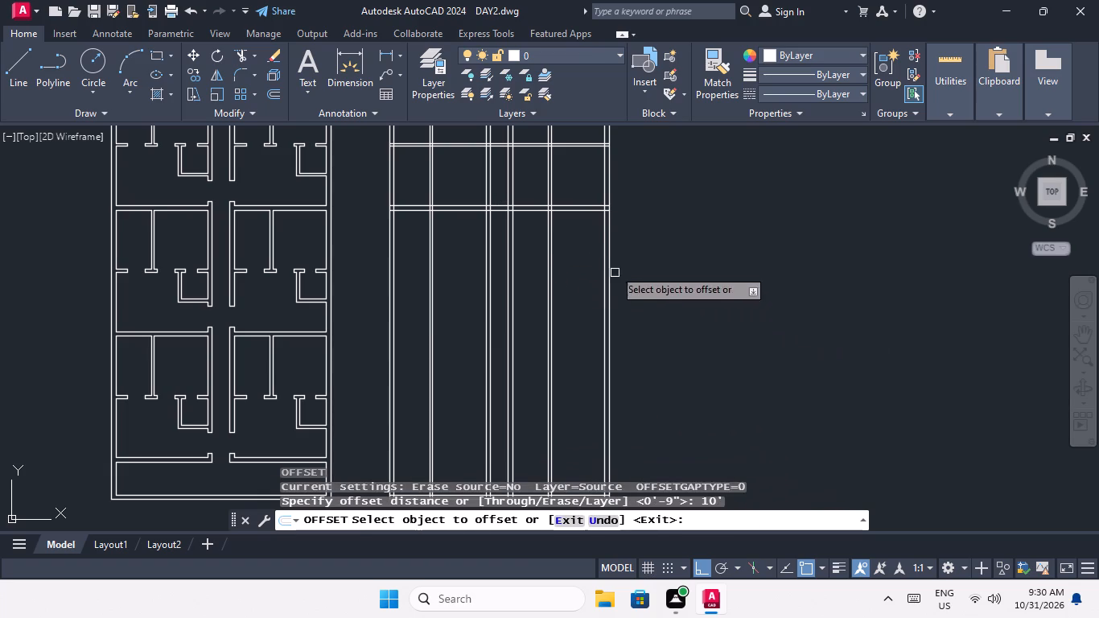
drag(571, 212, 578, 237)
click(591, 262)
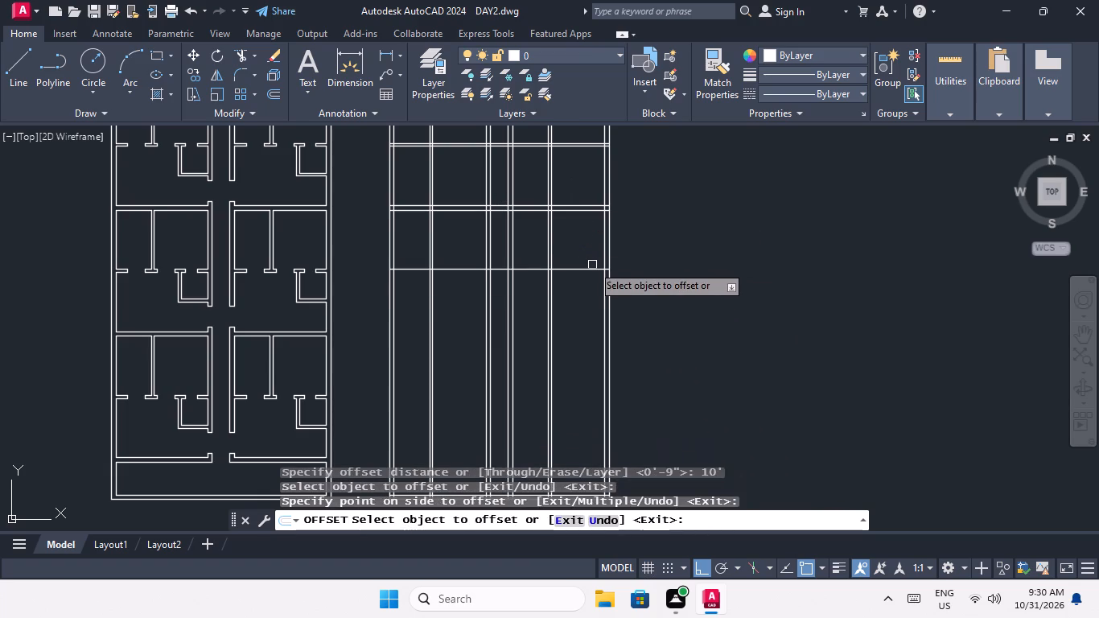
key(Escape)
key(Escape)
Offset the newest horizontal line 6" downward to give the third cross partition its thickness.
key(o)
key(Return)
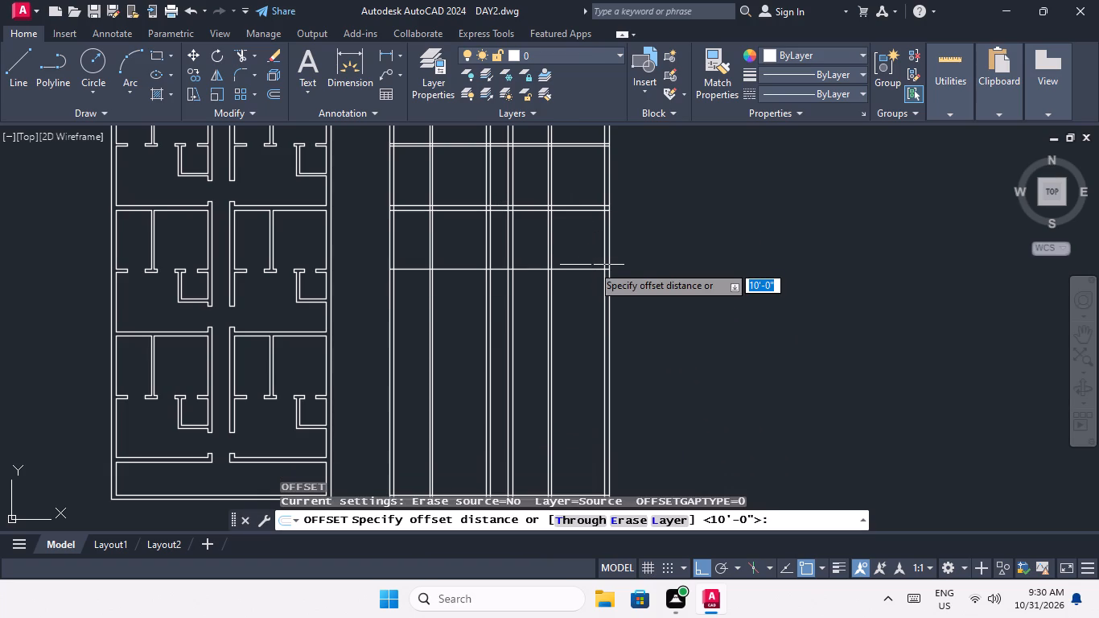
text(6")
key(Return)
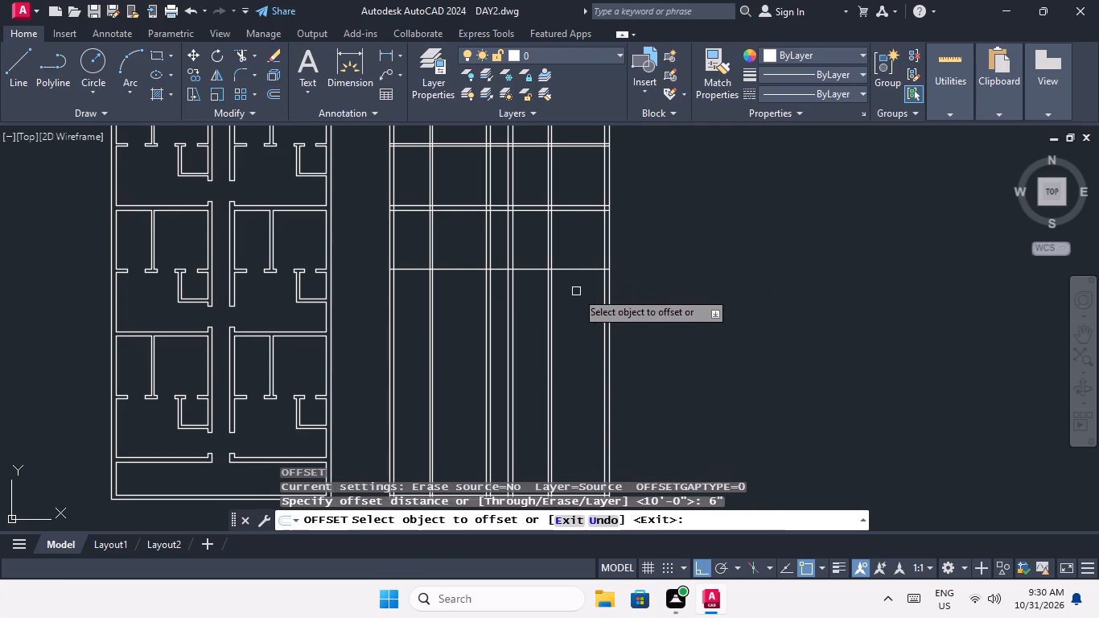
drag(579, 270, 586, 282)
click(601, 328)
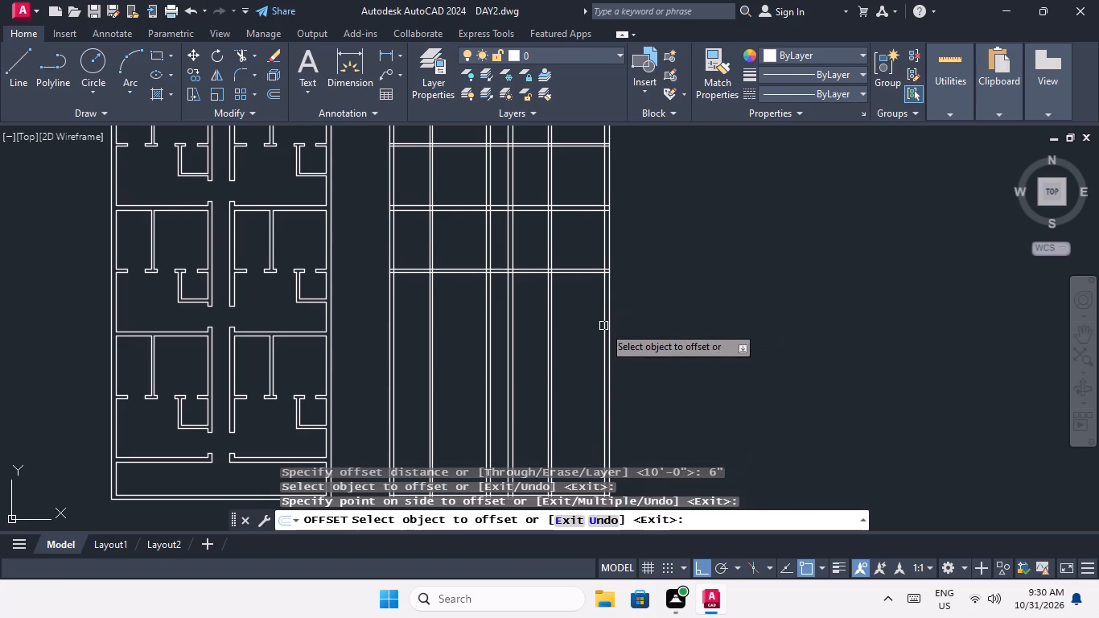
key(Escape)
key(Escape)
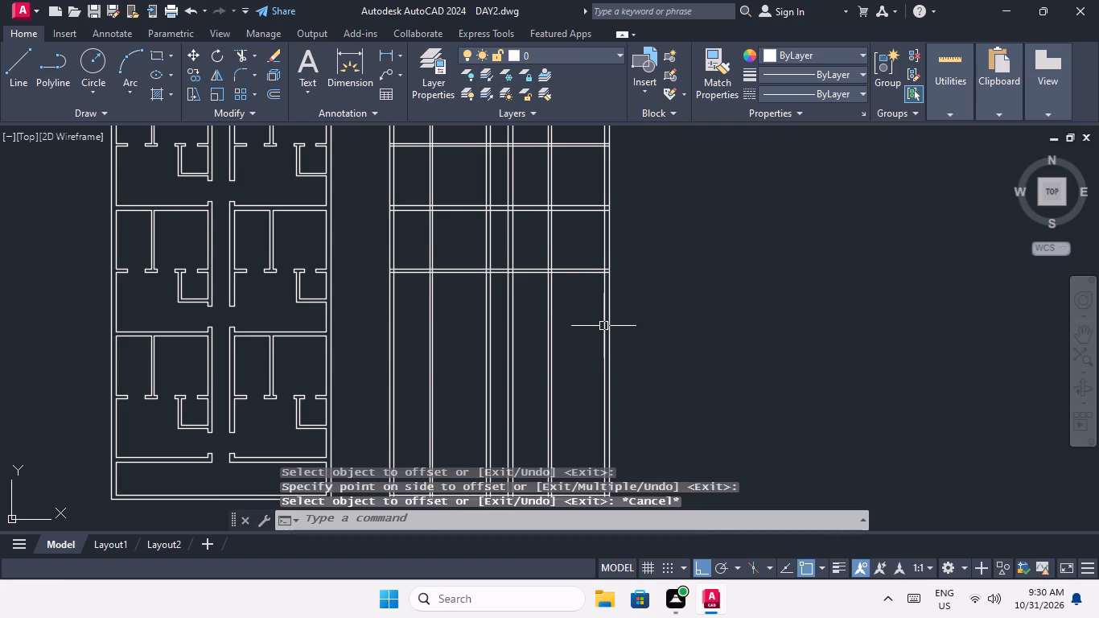
Offset the lower line of the third 6" cross partition 10' downward.
key(o)
key(Return)
text(10')
key(Return)
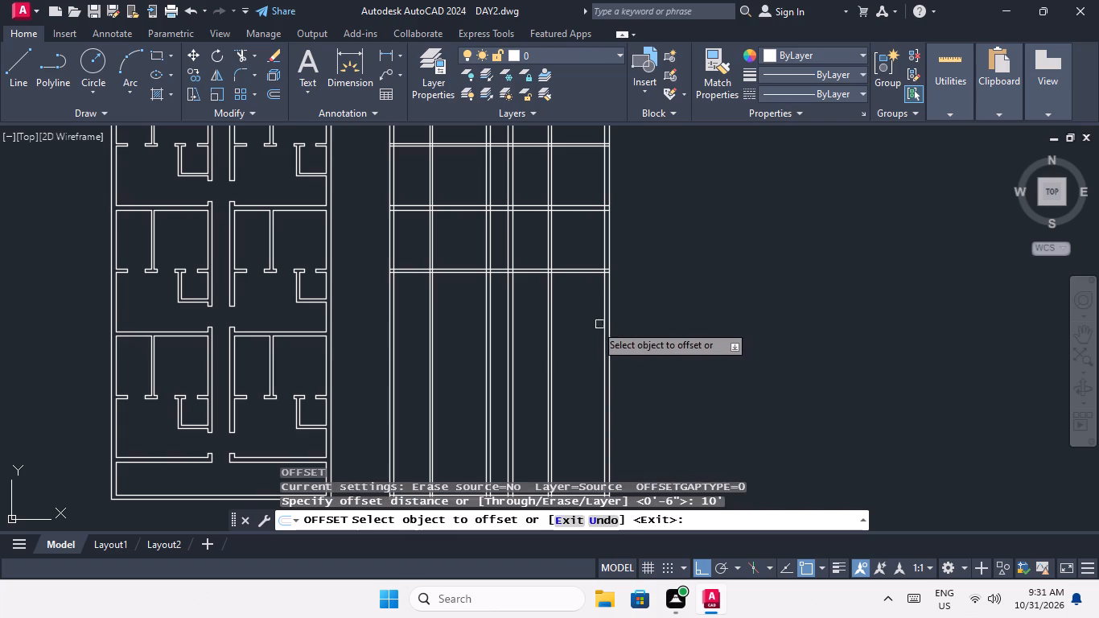
scroll(562, 290, up, 1)
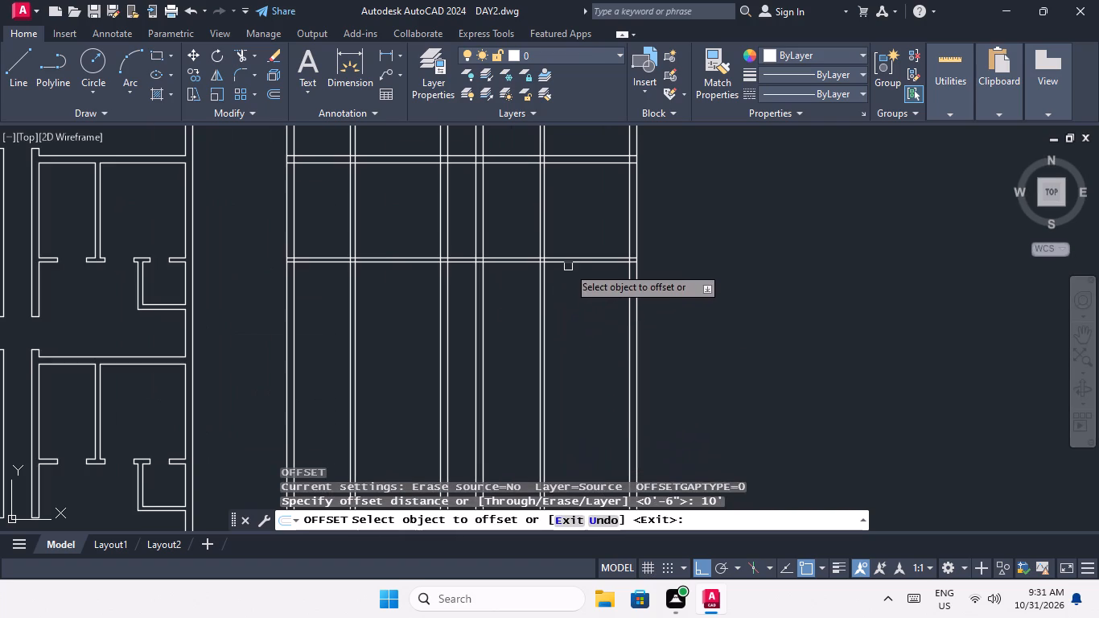
drag(568, 265, 565, 298)
click(562, 316)
key(Escape)
key(Escape)
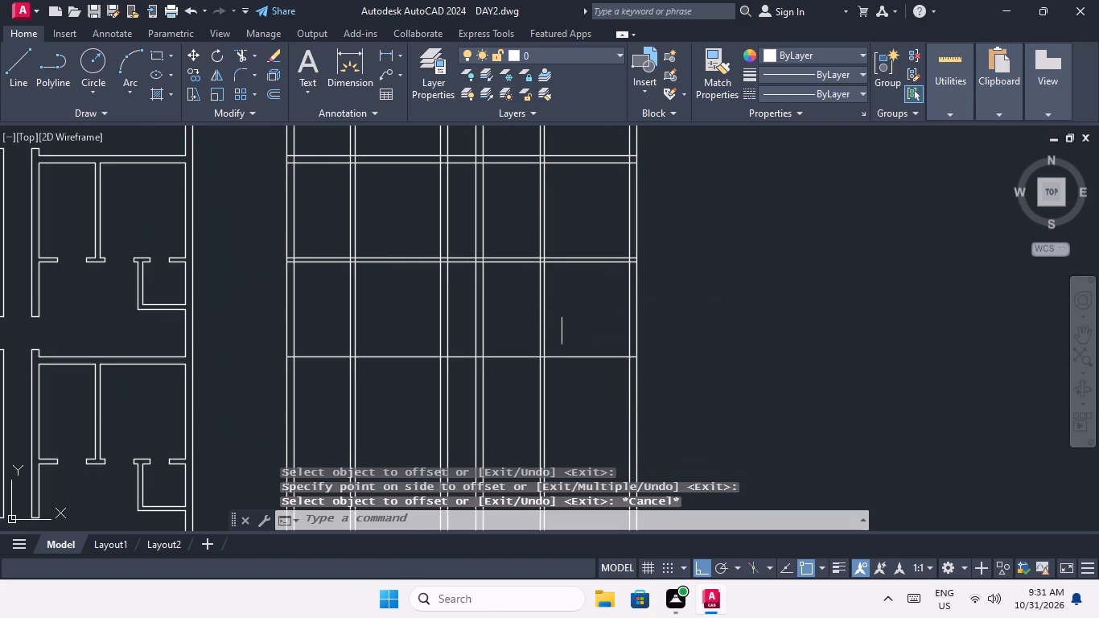
Offset the newest horizontal line 9" downward to form the third thick cross wall.
key(o)
key(Return)
text(9")
key(Return)
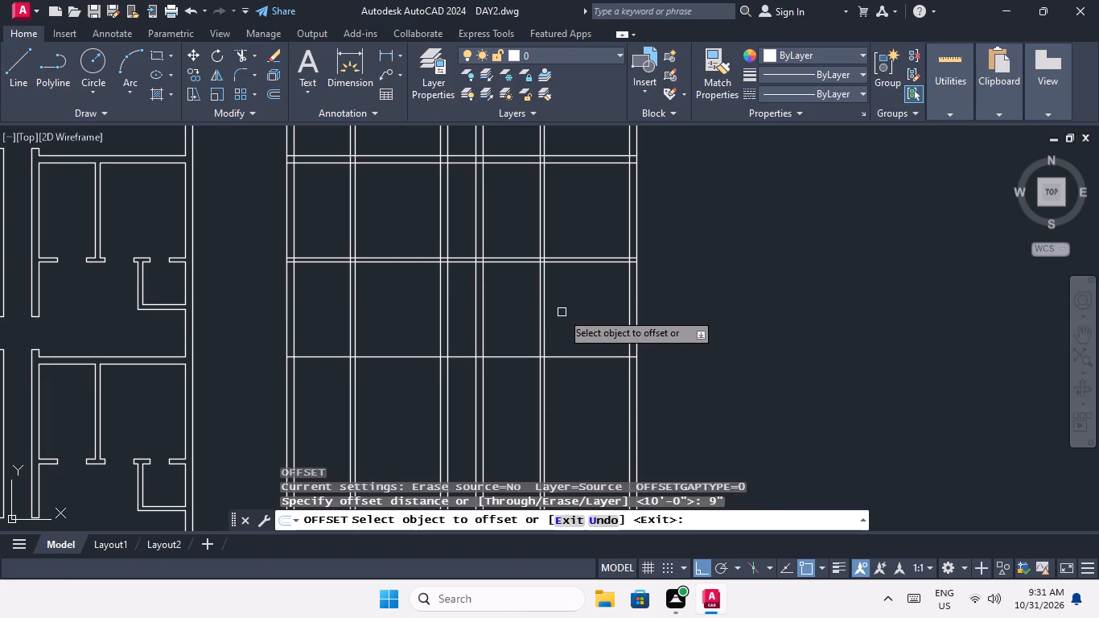
drag(578, 356, 585, 373)
click(590, 389)
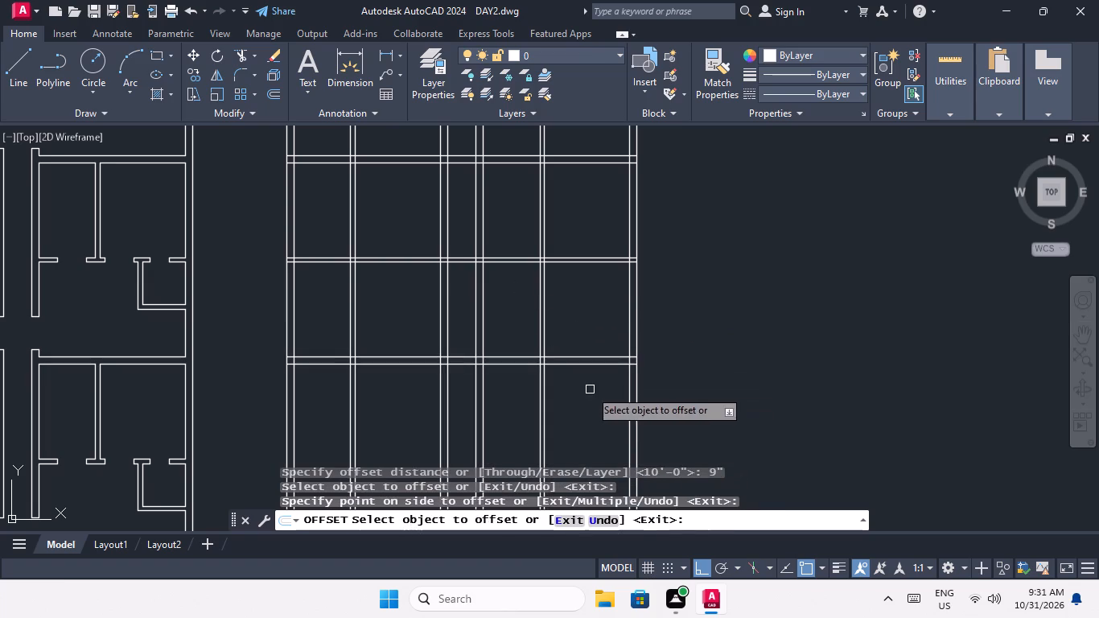
middle_drag(585, 348, 595, 263)
scroll(598, 256, down, 1)
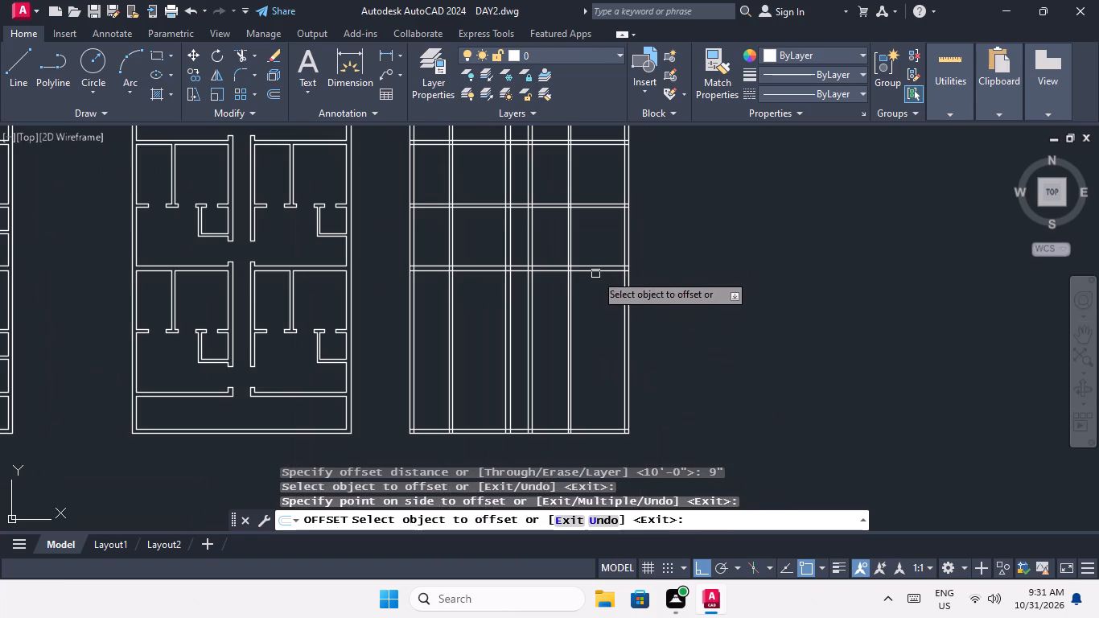
key(Escape)
key(Escape)
key(Escape)
Offset the lower line of the third 9" cross wall 10' downward.
key(o)
key(Return)
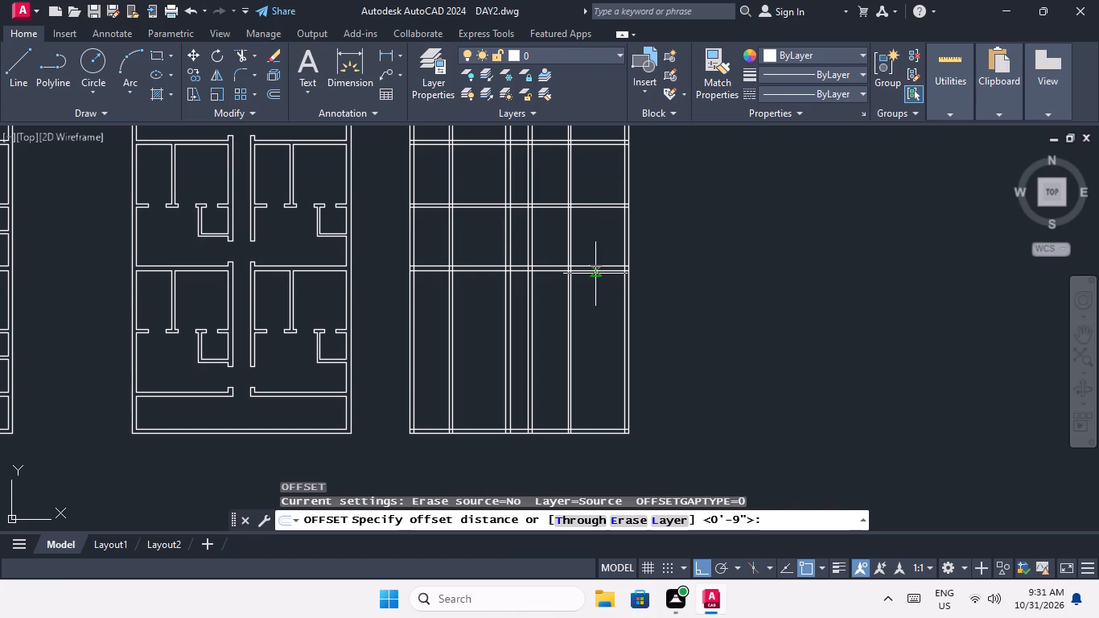
text(10')
key(Return)
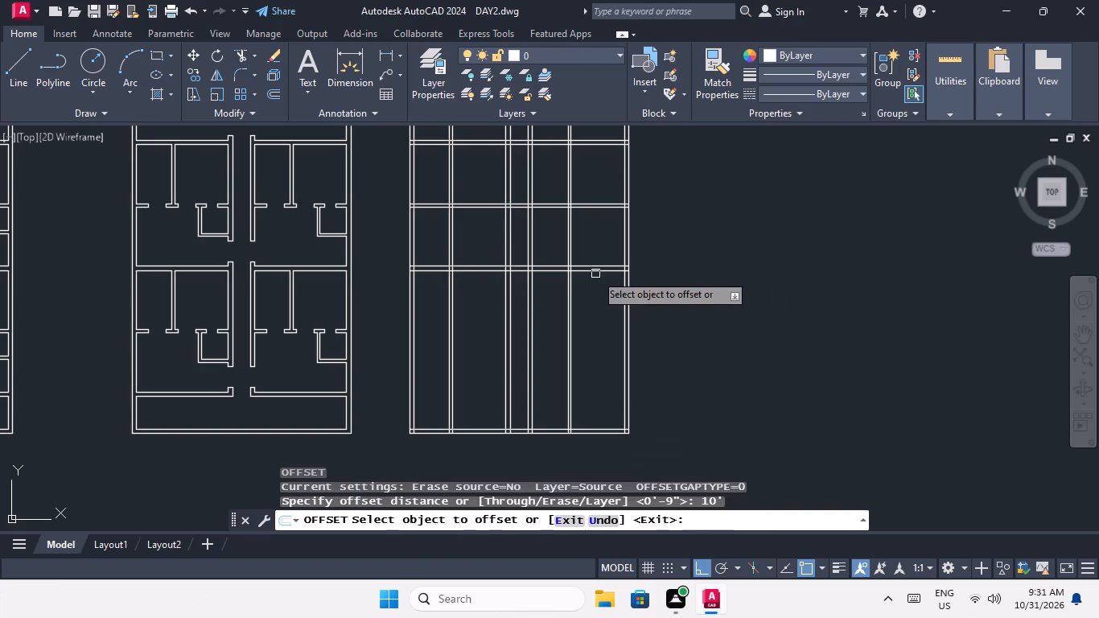
drag(599, 271, 599, 278)
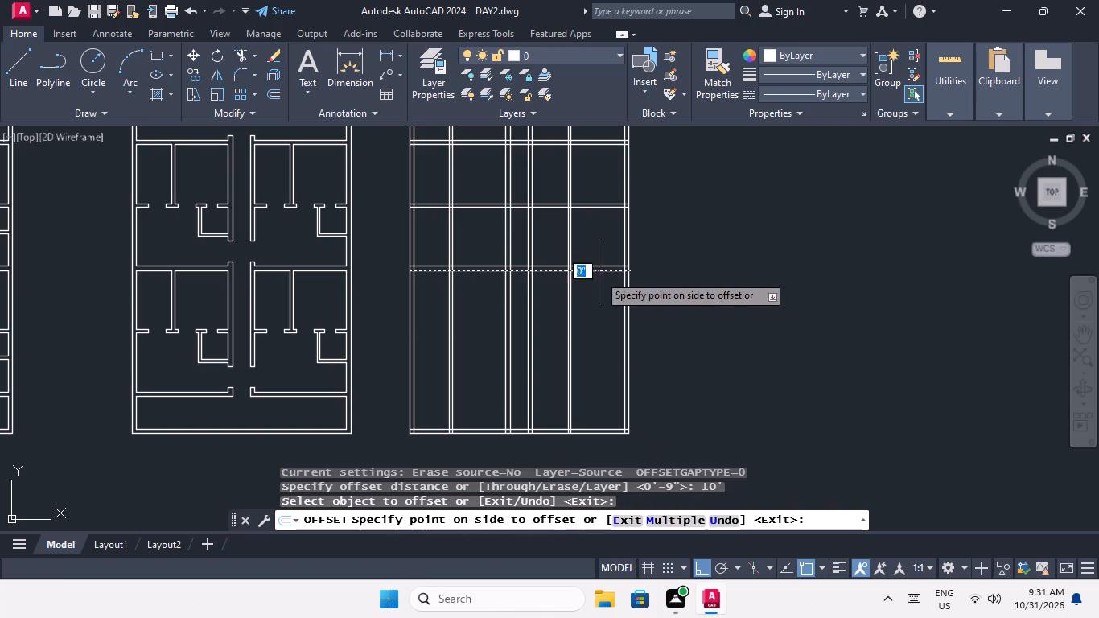
drag(599, 278, 599, 281)
click(599, 326)
key(Escape)
key(Escape)
Offset the newest horizontal line 6" downward to give the fourth cross partition its thickness.
key(o)
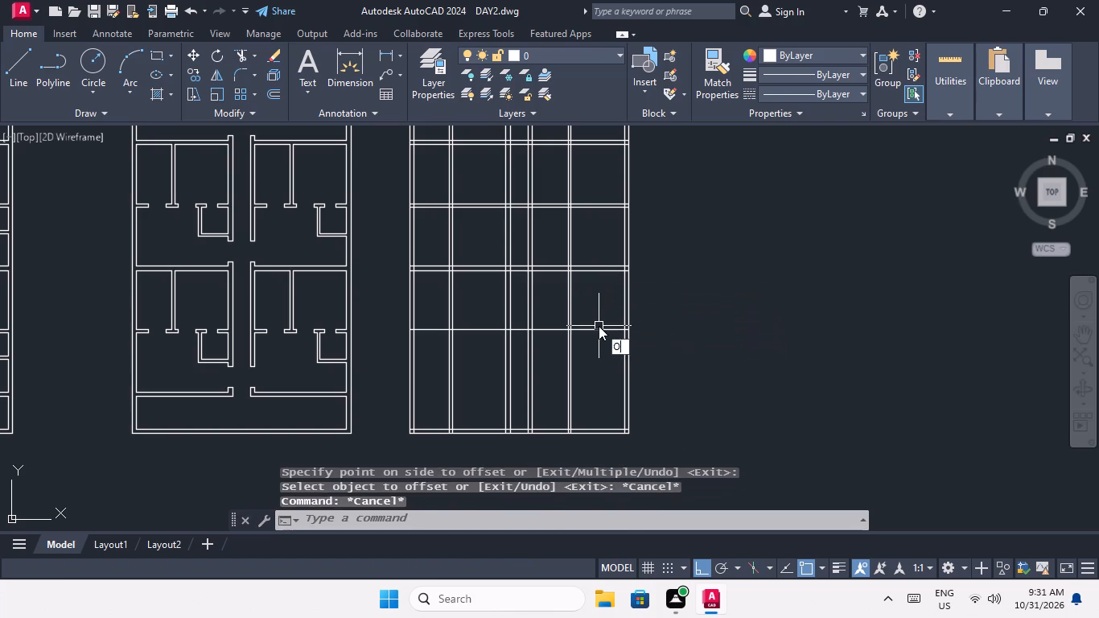
key(Return)
text(6")
key(Return)
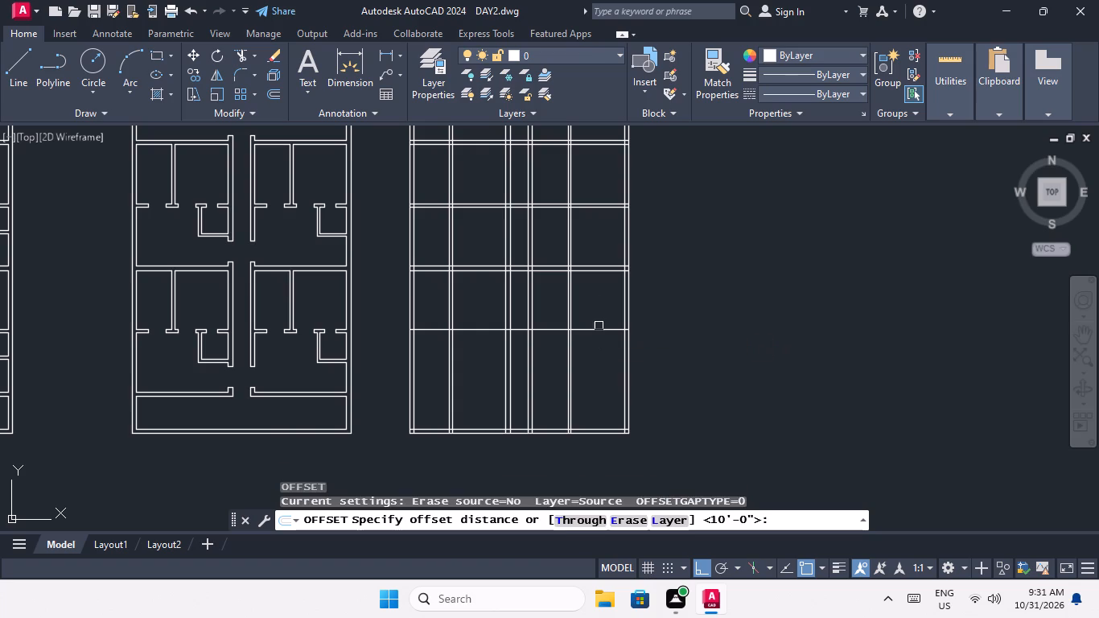
drag(598, 328, 602, 361)
click(605, 369)
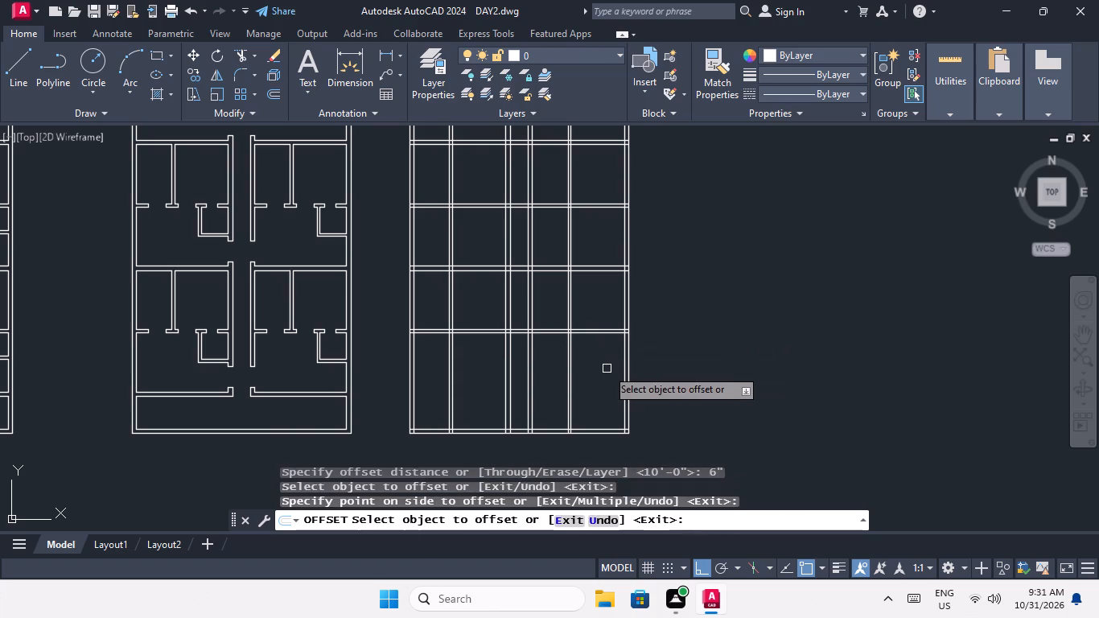
key(Escape)
key(Escape)
key(Escape)
key(Escape)
Offset the lower line of the fourth 6" cross partition 10' downward.
key(o)
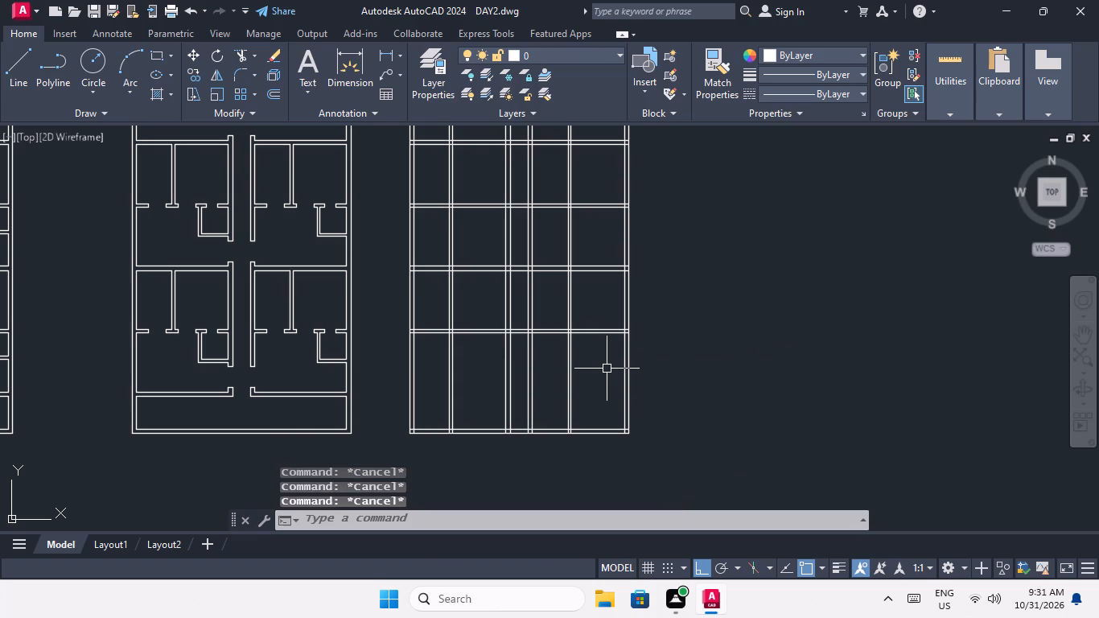
key(Return)
text(10')
key(Return)
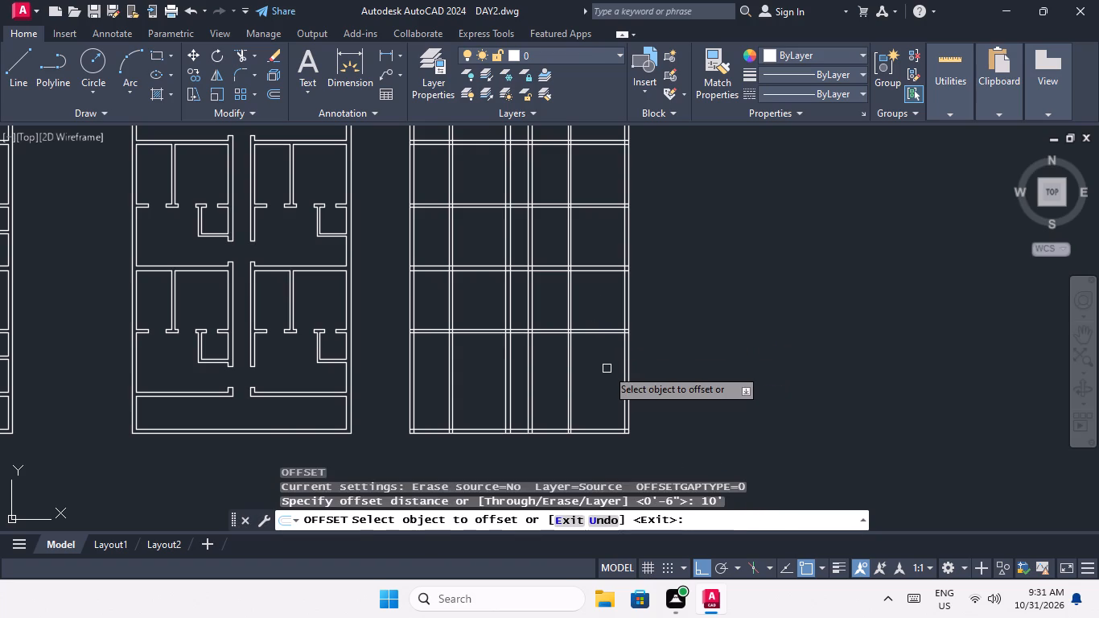
scroll(619, 340, up, 2)
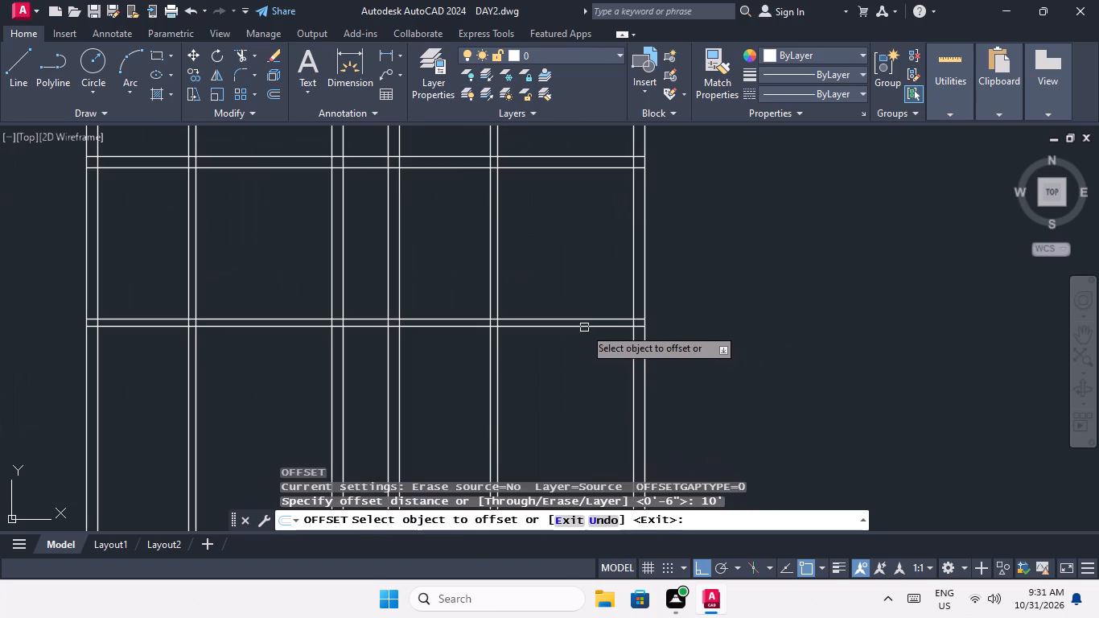
drag(583, 326, 591, 365)
click(595, 391)
scroll(586, 365, down, 2)
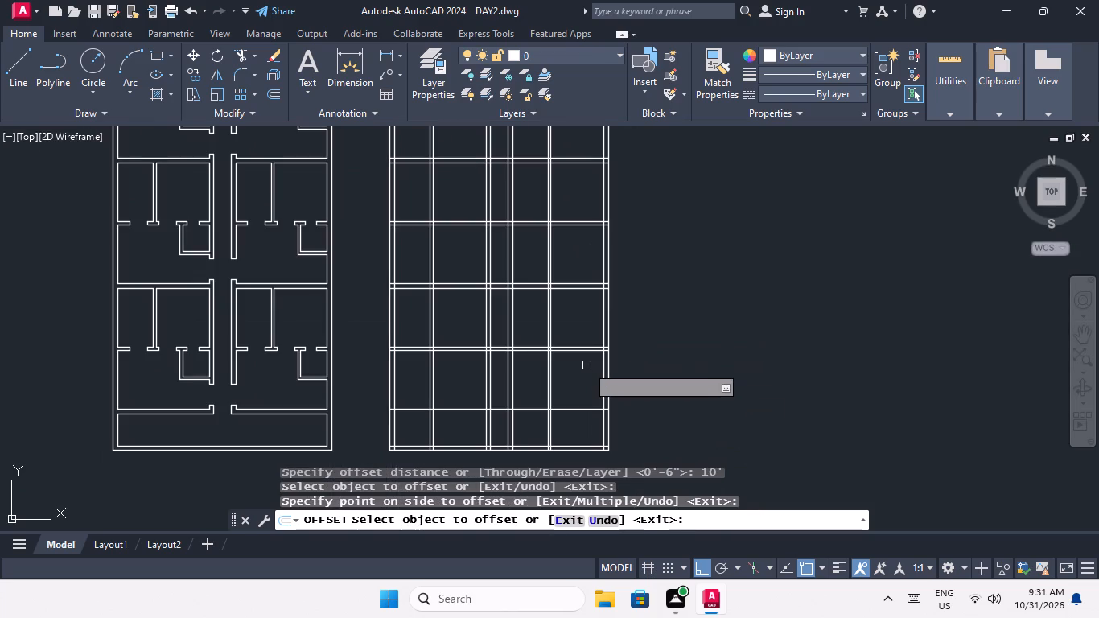
key(Escape)
key(Escape)
key(Escape)
Offset the newest horizontal line 9" downward to form the fourth thick cross wall.
key(o)
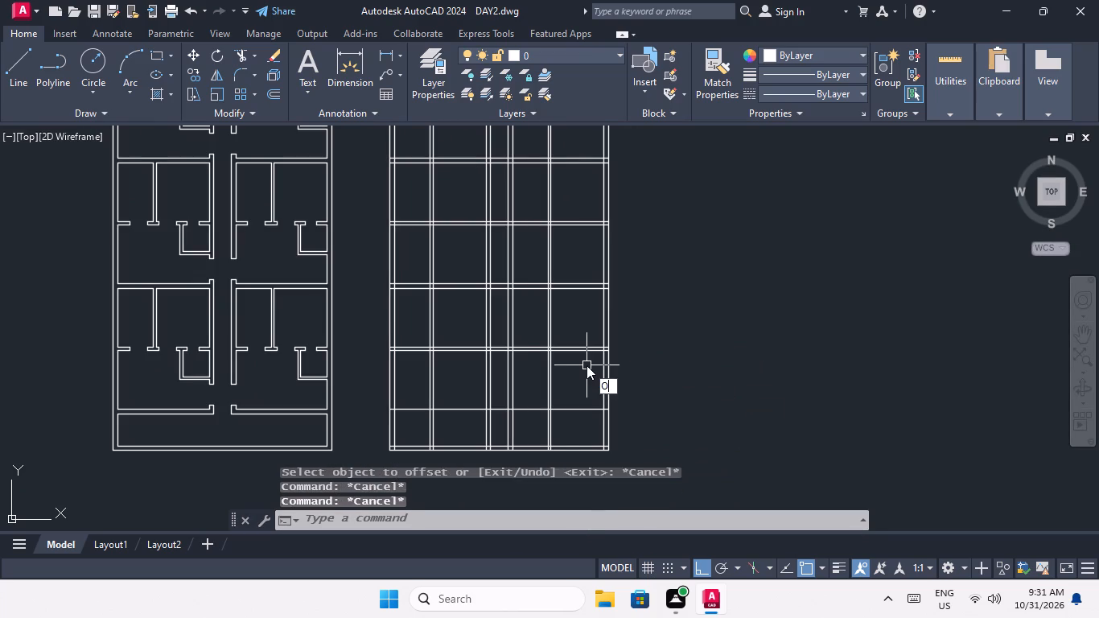
key(Return)
text(9")
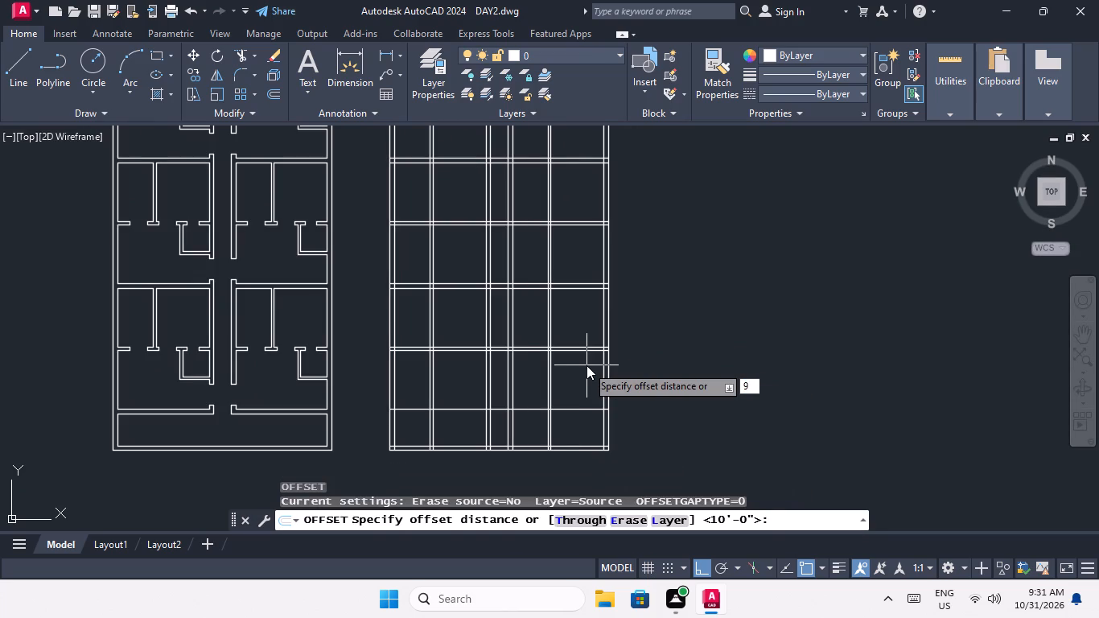
key(Return)
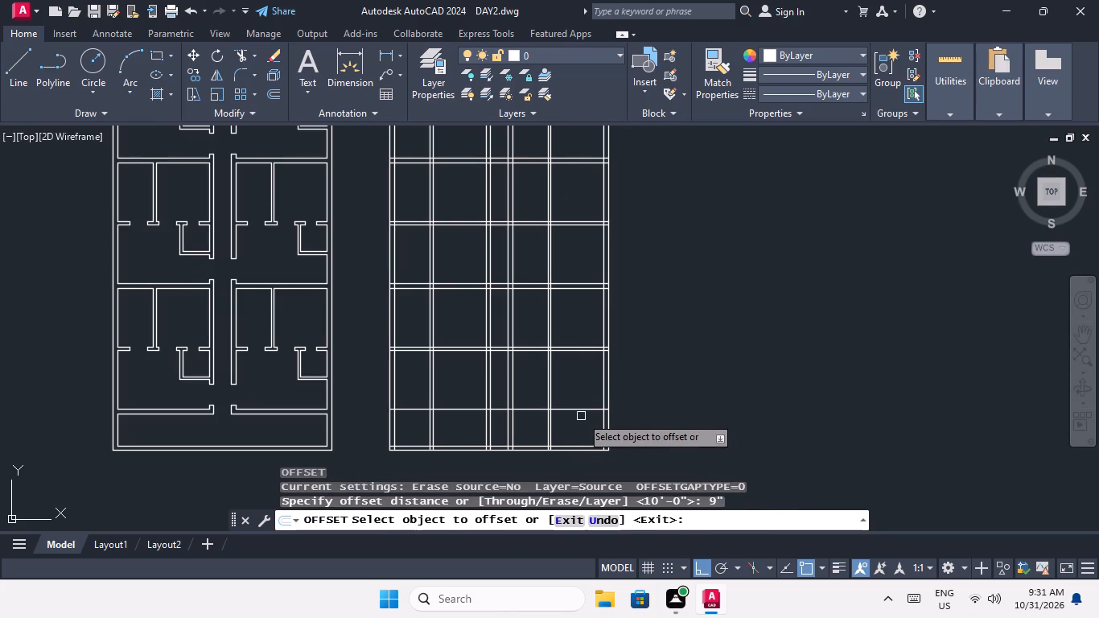
drag(578, 409, 576, 418)
click(576, 435)
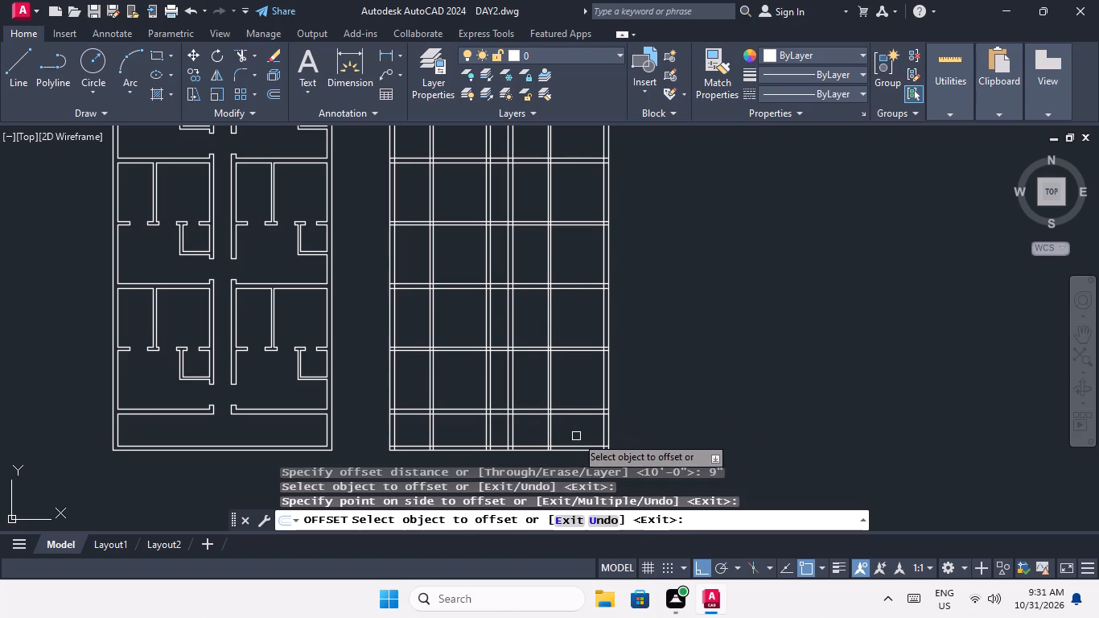
key(Escape)
key(Escape)
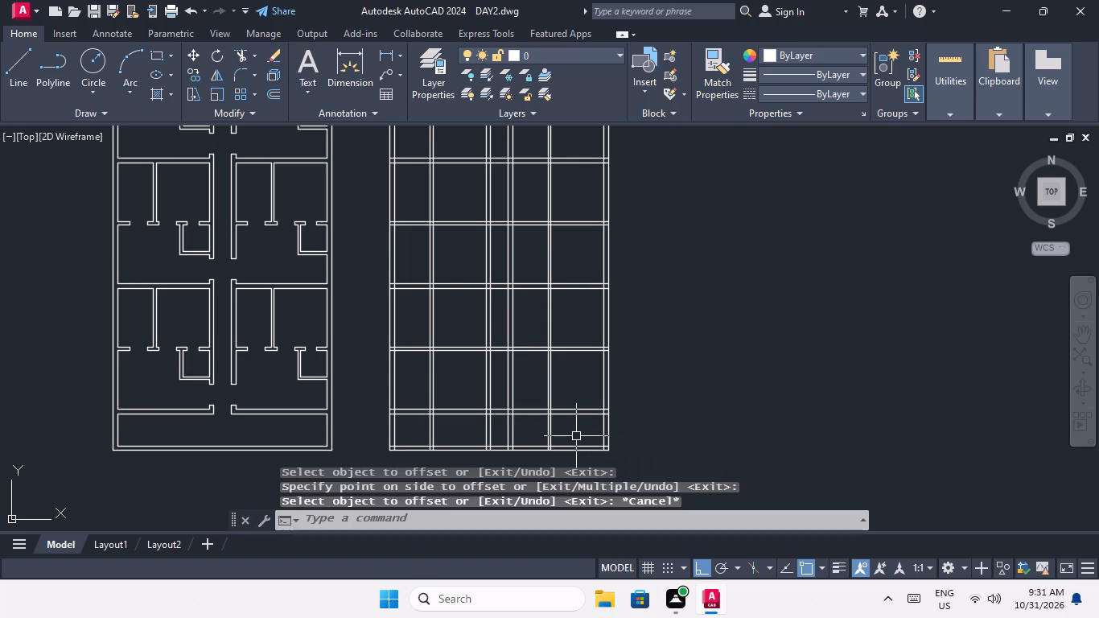
Trim the interior vertical wall and partition lines out of the fourth plan's bottom outer wall, using all lines as cutting edges.
text(TR)
key(space)
key(space)
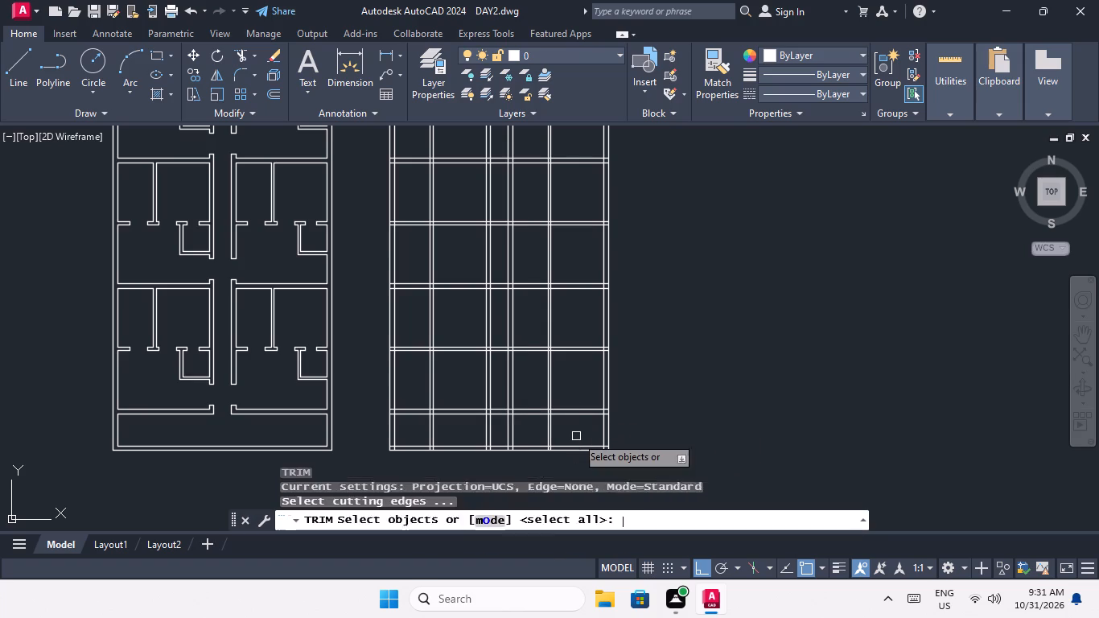
middle_drag(534, 437, 542, 379)
scroll(512, 406, up, 3)
scroll(687, 363, up, 1)
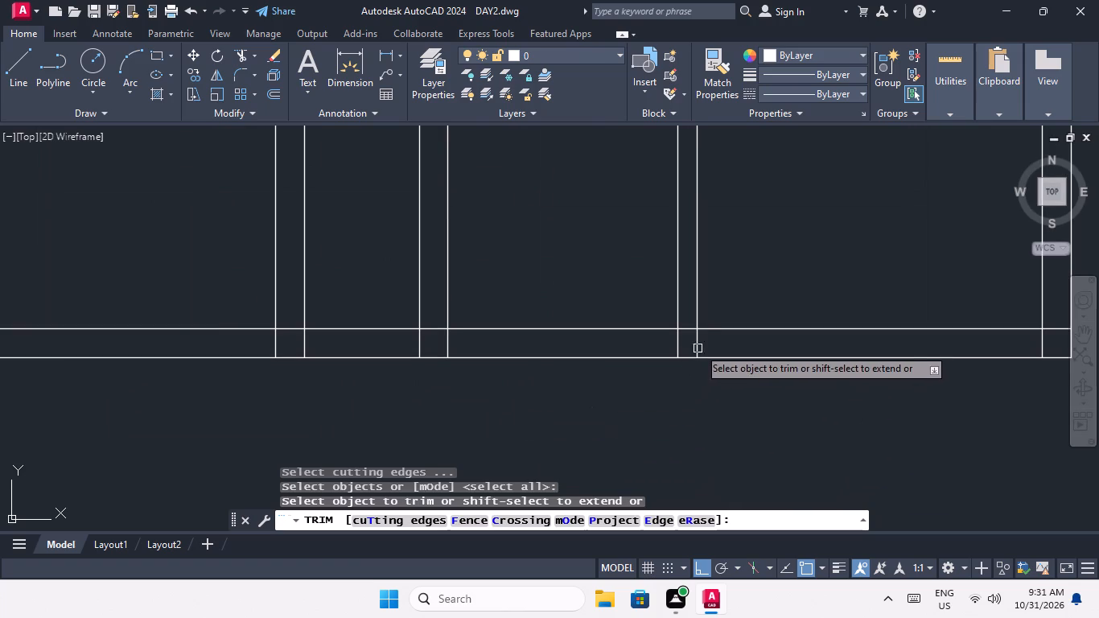
scroll(685, 346, up, 1)
drag(722, 344, 698, 347)
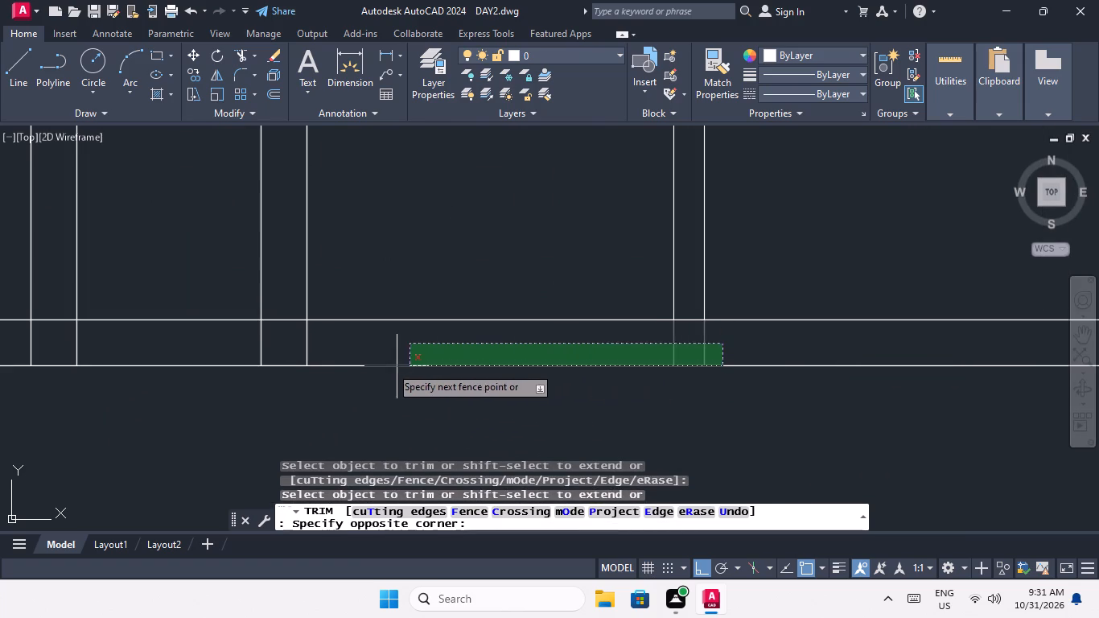
click(222, 355)
scroll(236, 356, down, 2)
middle_drag(246, 406, 743, 426)
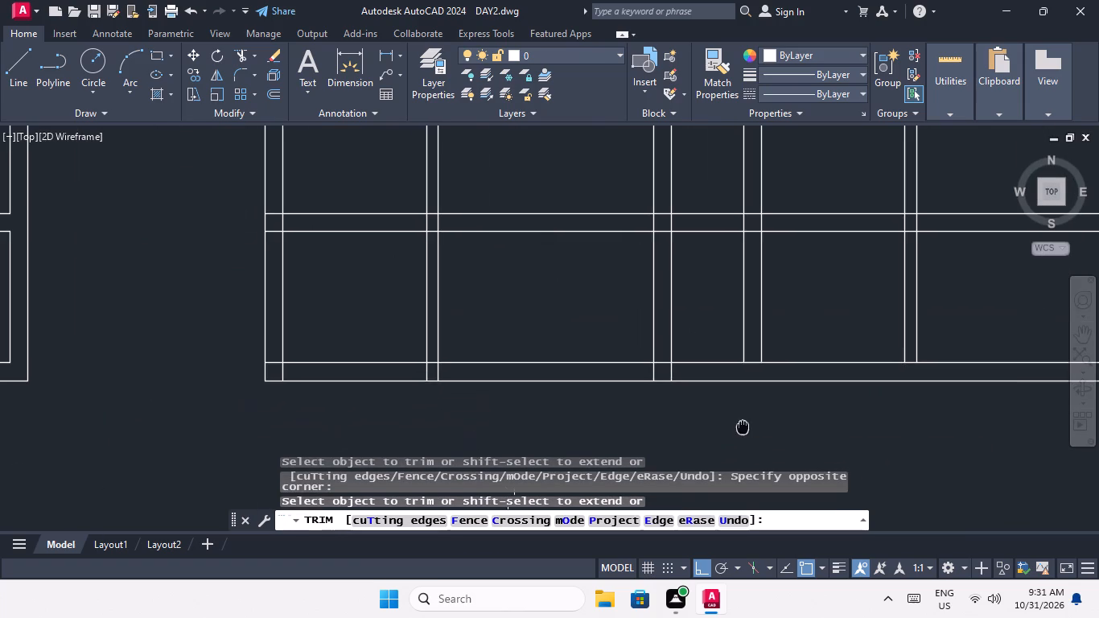
scroll(669, 381, up, 1)
click(680, 364)
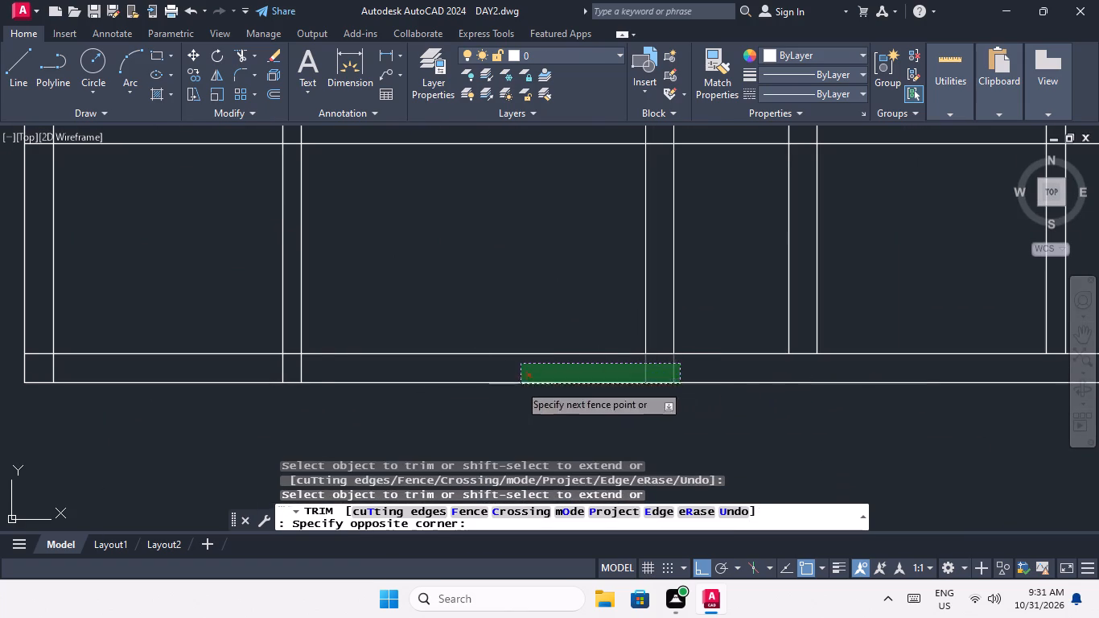
click(234, 371)
scroll(234, 371, down, 2)
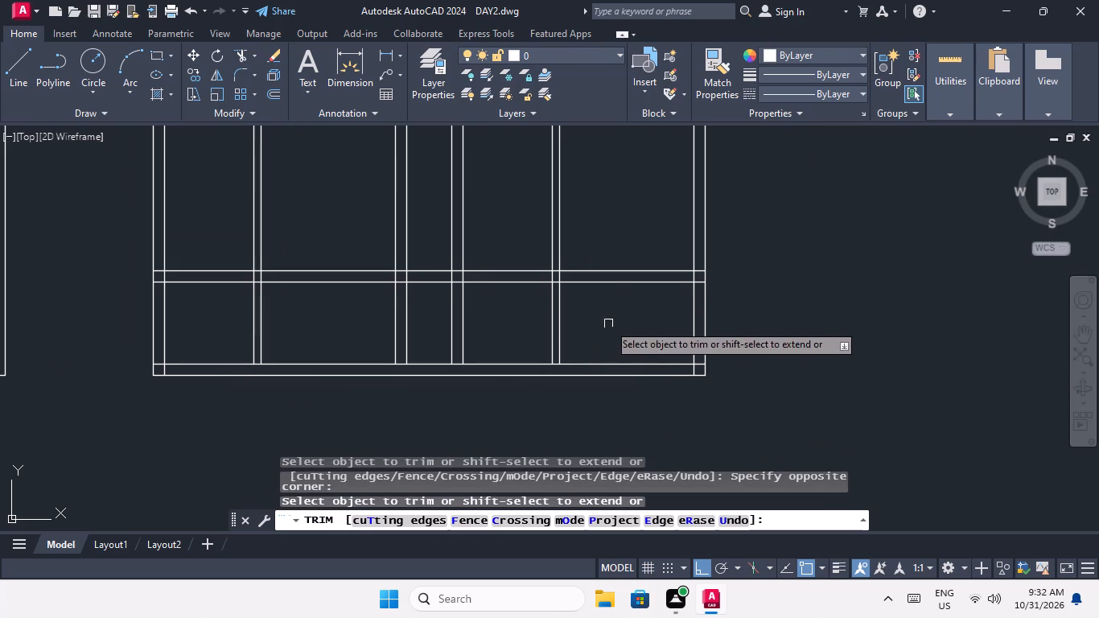
Trim away the interior vertical lines crossing the bottom strip below the fourth 9" cross wall.
drag(608, 323, 590, 326)
click(208, 338)
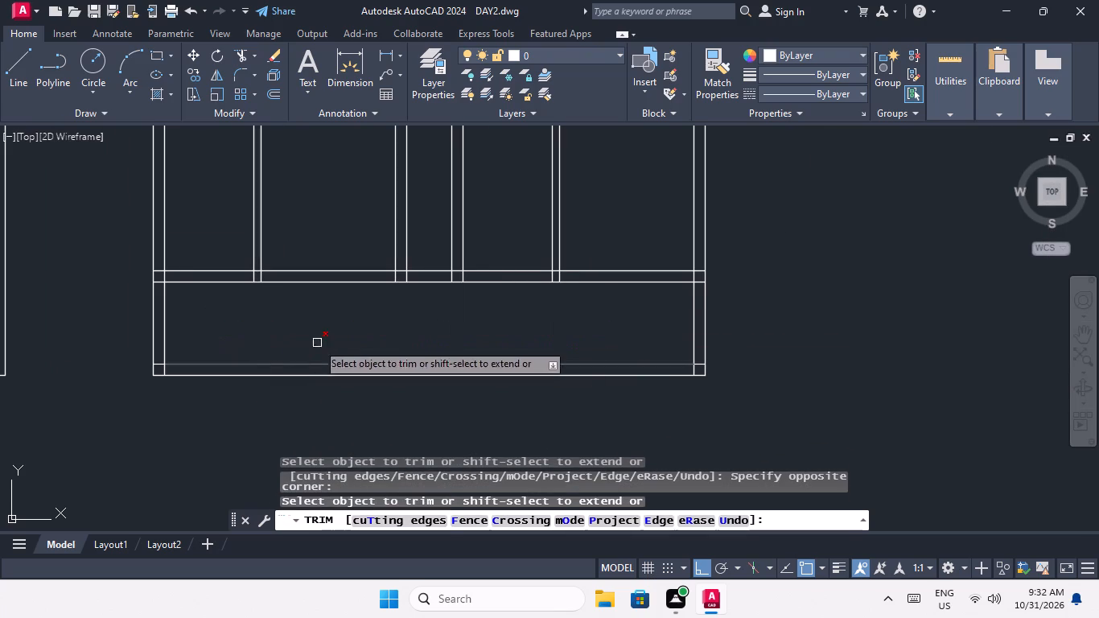
Trim the fourth 9" cross wall and the fourth 6" cross partition where they cross the central corridor.
middle_drag(376, 295, 373, 426)
drag(432, 425, 425, 414)
click(411, 377)
scroll(411, 377, down, 4)
middle_drag(323, 425, 496, 398)
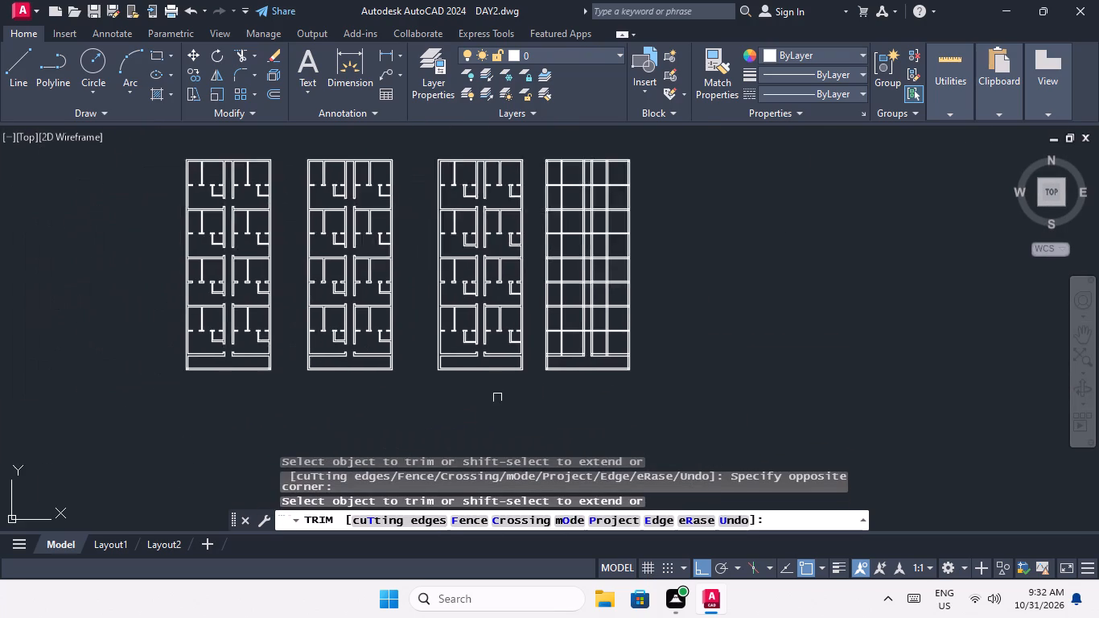
scroll(496, 397, down, 1)
scroll(551, 344, up, 4)
middle_drag(558, 398, 512, 381)
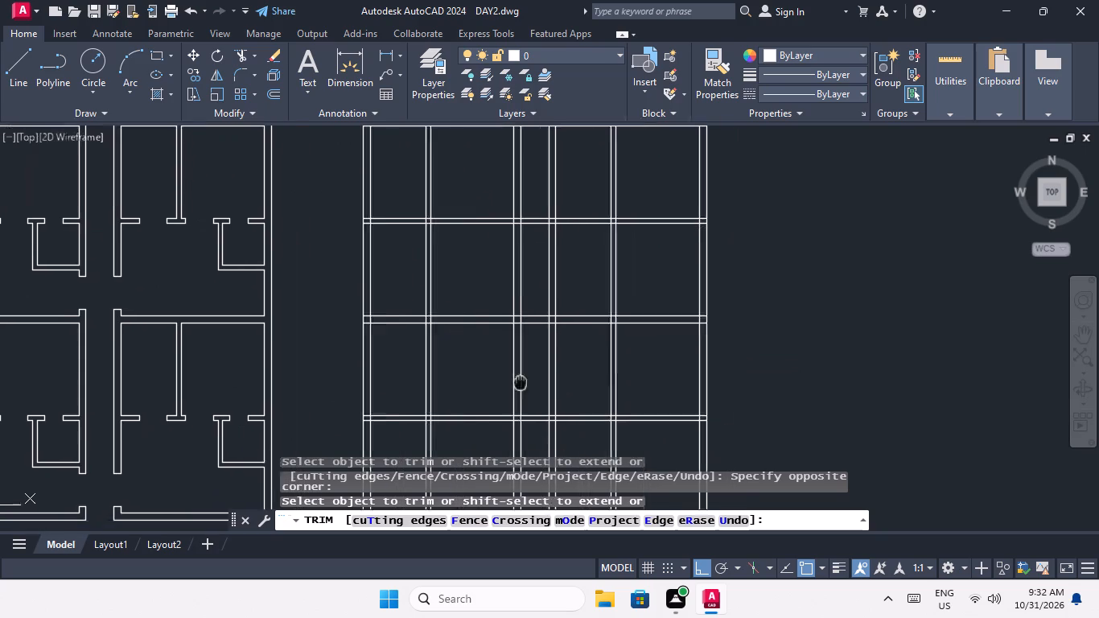
middle_drag(512, 381, 473, 373)
scroll(477, 415, up, 1)
click(486, 413)
click(472, 368)
Trim the third 9" cross wall and the third 6" cross partition out of the central corridor.
middle_drag(473, 367, 476, 397)
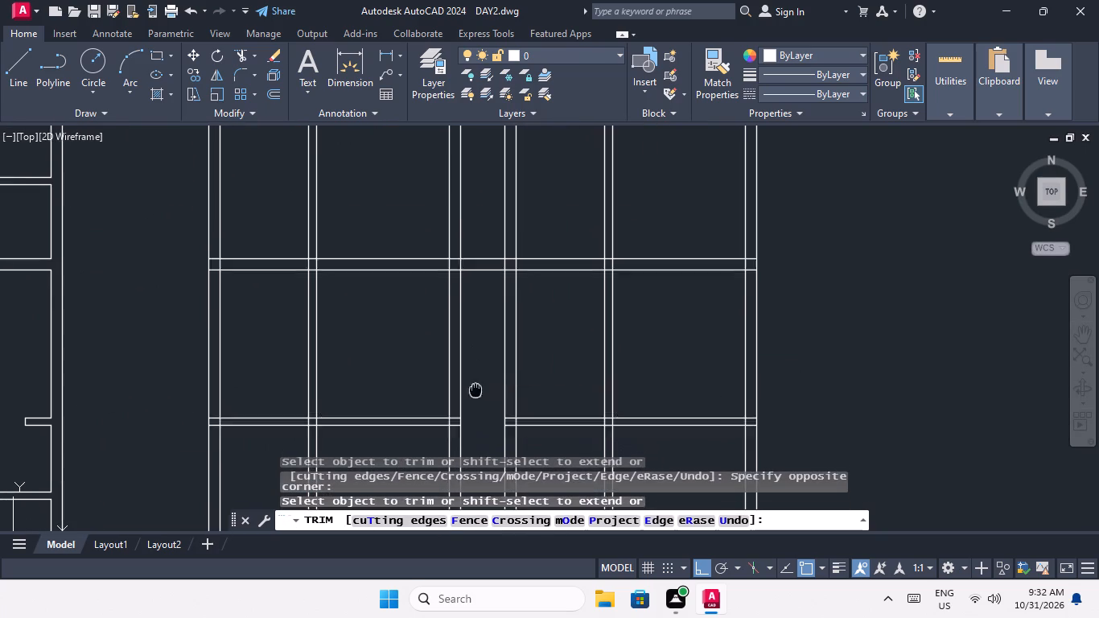
middle_drag(476, 397, 476, 451)
middle_click(476, 454)
click(484, 351)
click(480, 313)
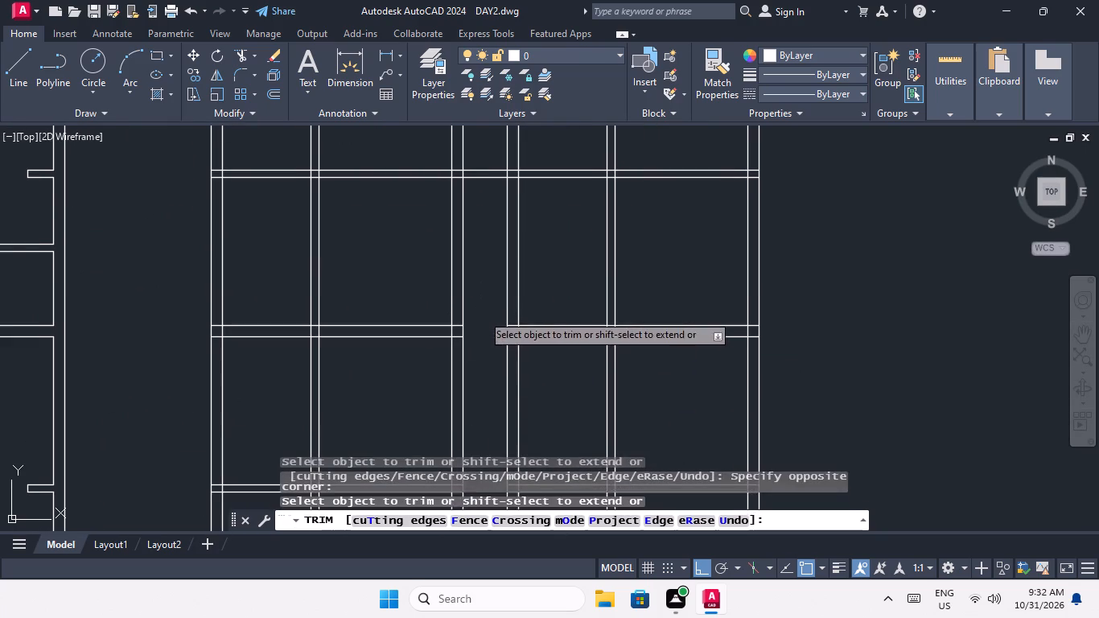
middle_drag(485, 318, 494, 443)
click(500, 316)
click(487, 266)
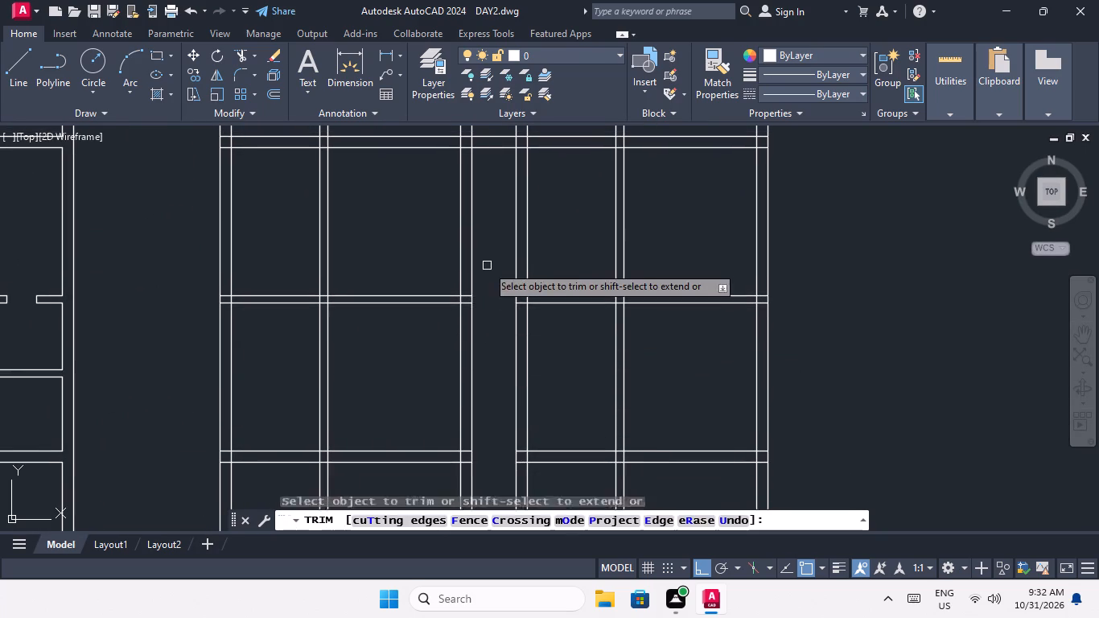
Trim the second 9" cross wall and the second 6" cross partition out of the central corridor.
middle_drag(488, 271, 496, 431)
scroll(515, 284, up, 1)
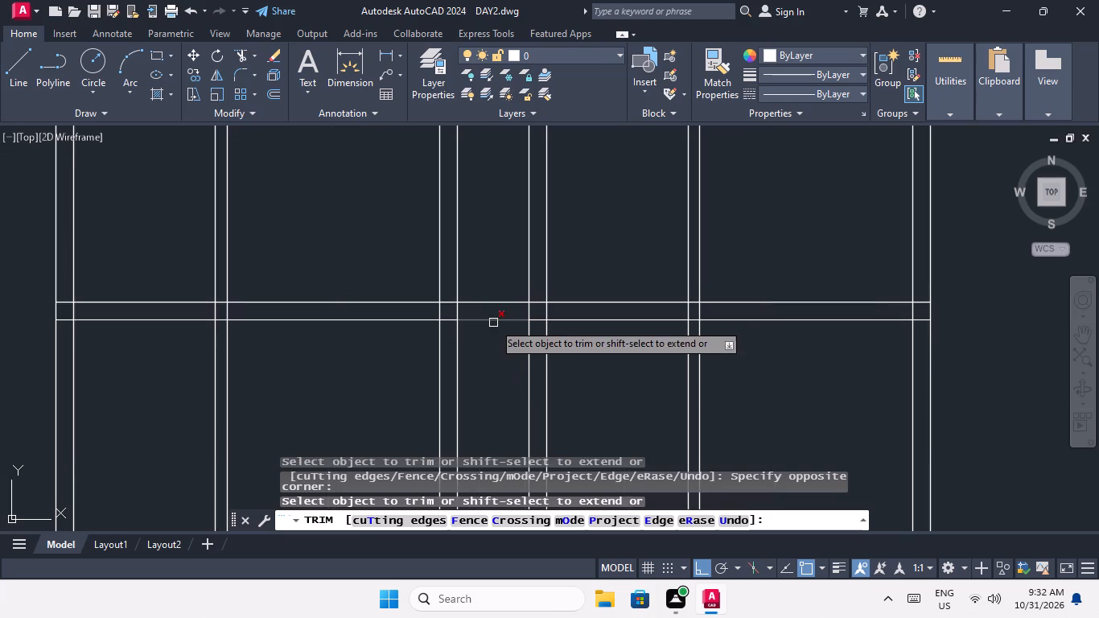
click(498, 346)
click(488, 289)
scroll(488, 301, down, 1)
middle_drag(488, 321, 491, 344)
middle_drag(497, 378, 493, 492)
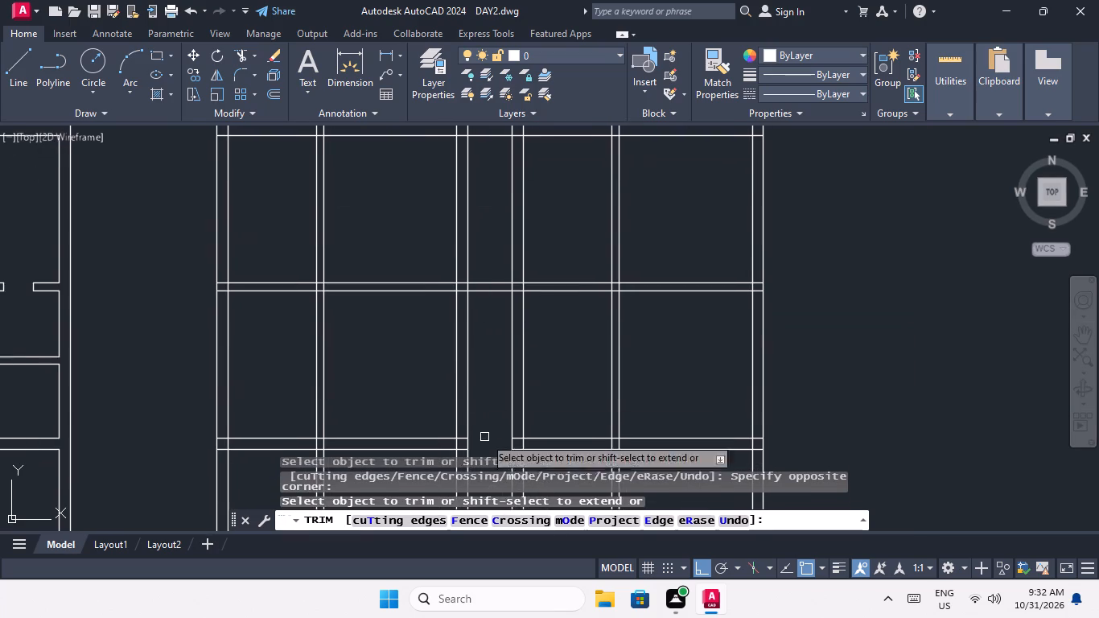
scroll(500, 275, up, 1)
drag(491, 322, 487, 313)
click(451, 214)
Trim the first 9" cross wall and the first 6" cross partition out of the central corridor.
middle_drag(459, 249, 443, 521)
scroll(446, 510, down, 1)
drag(477, 337, 470, 323)
click(458, 274)
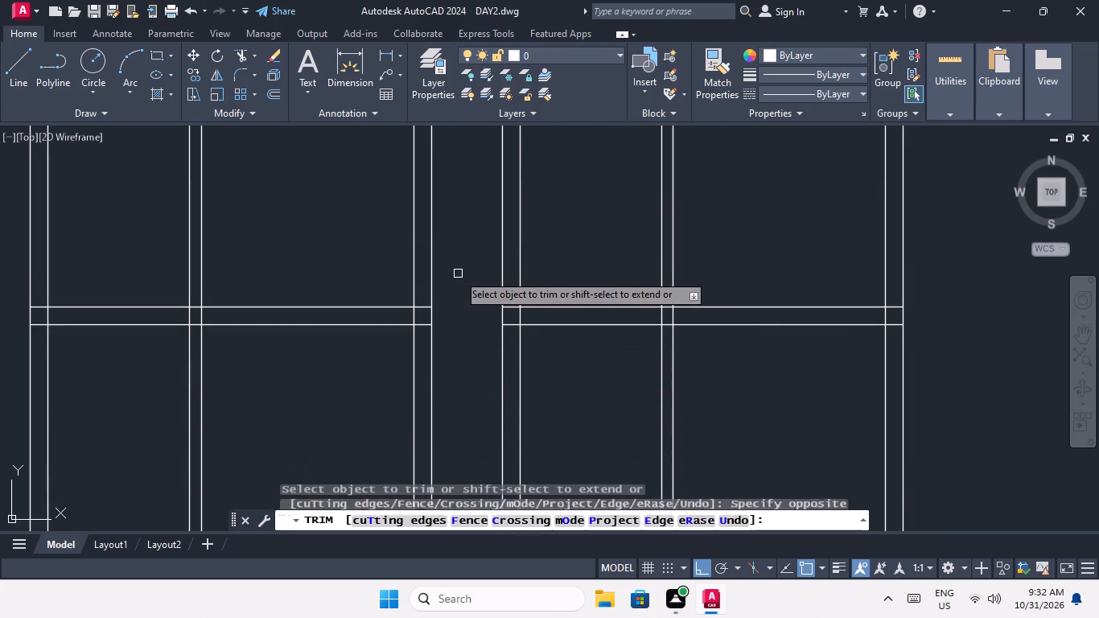
middle_drag(459, 305, 459, 495)
scroll(475, 402, down, 2)
scroll(471, 341, up, 3)
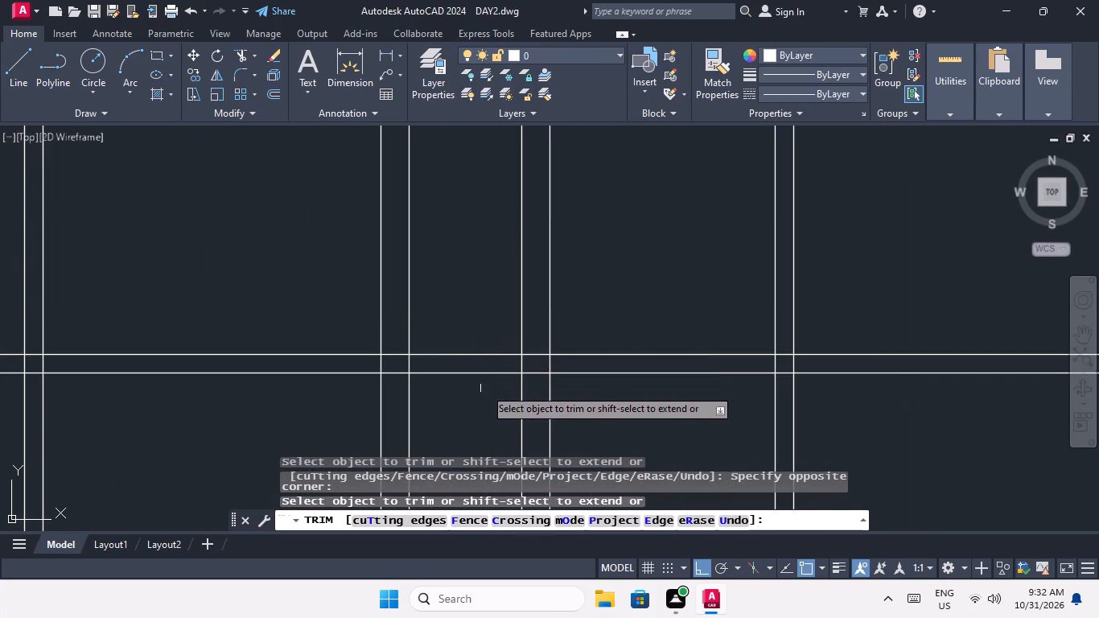
drag(486, 390, 476, 367)
click(447, 297)
scroll(453, 295, down, 4)
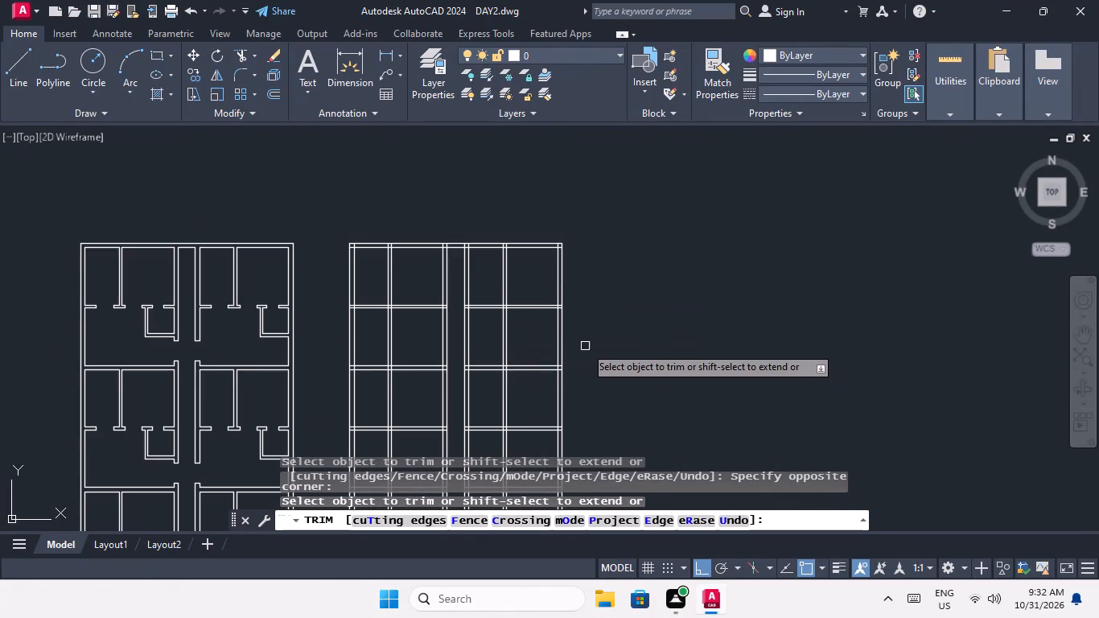
key(Escape)
key(Escape)
key(Escape)
Trim the 6" vertical partitions between the topmost 6" cross partition and the 9" cross wall below it, in both halves of the fourth plan.
key(t)
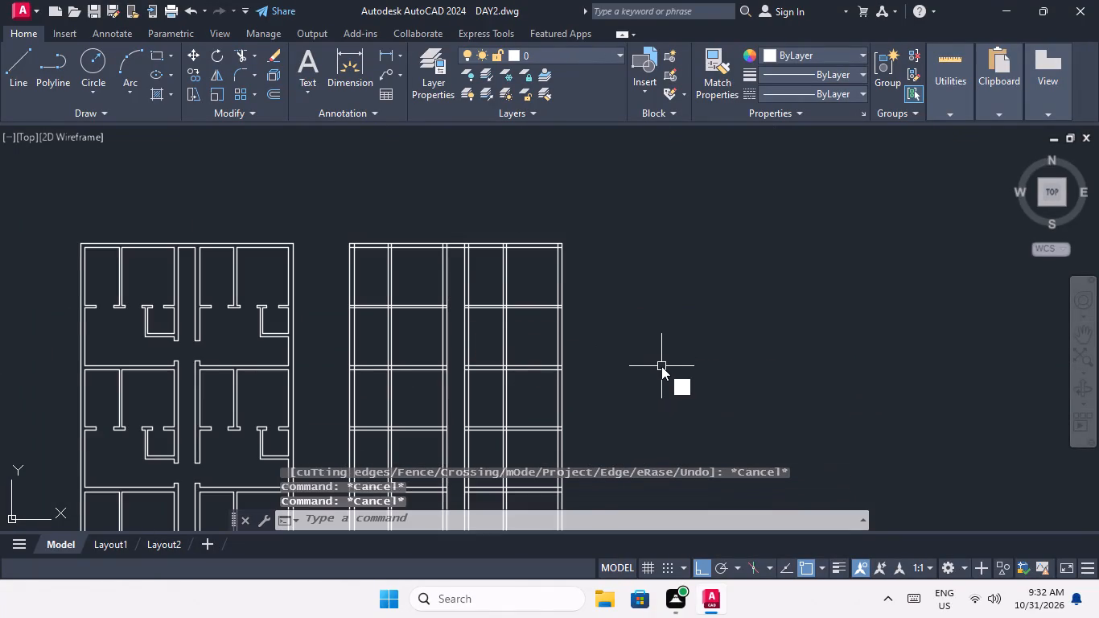
key(Escape)
key(Escape)
key(Escape)
key(t)
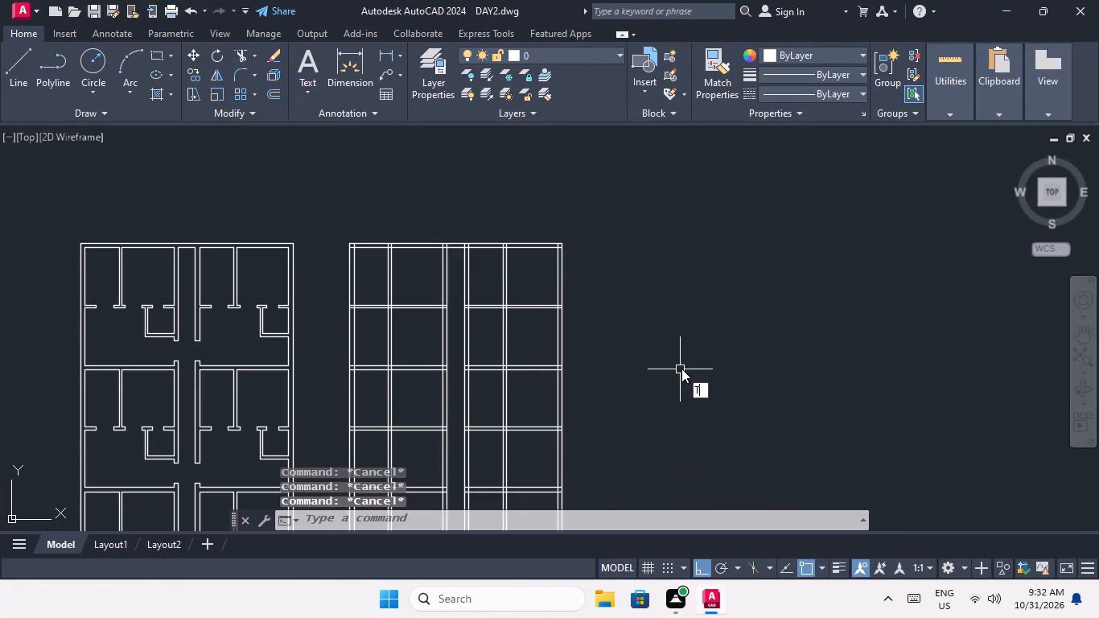
key(r)
key(space)
key(space)
scroll(399, 333, up, 2)
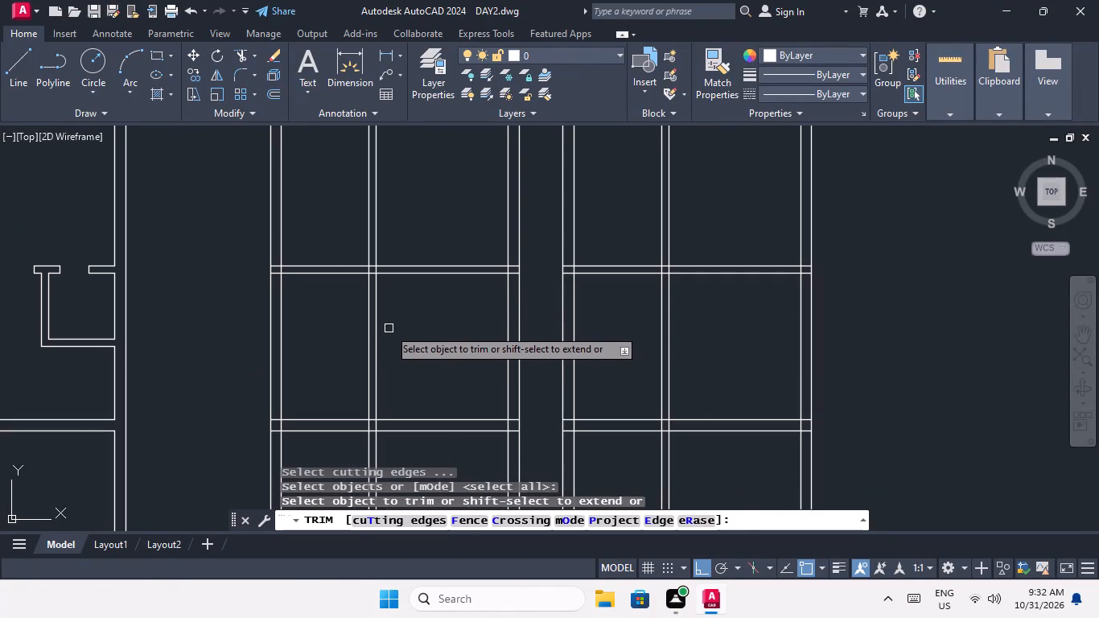
drag(389, 328, 352, 357)
click(320, 378)
scroll(331, 357, down, 2)
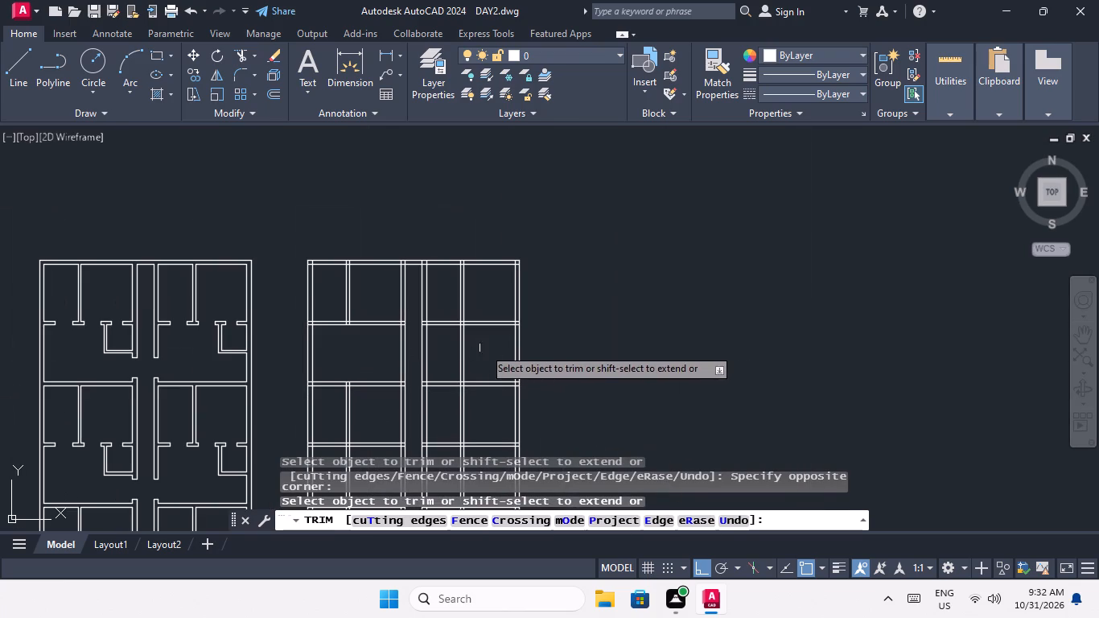
drag(472, 334, 466, 357)
click(447, 367)
Trim the 6" vertical partitions below the second 6" cross partition from the top, in both halves of the plan.
scroll(476, 354, down, 3)
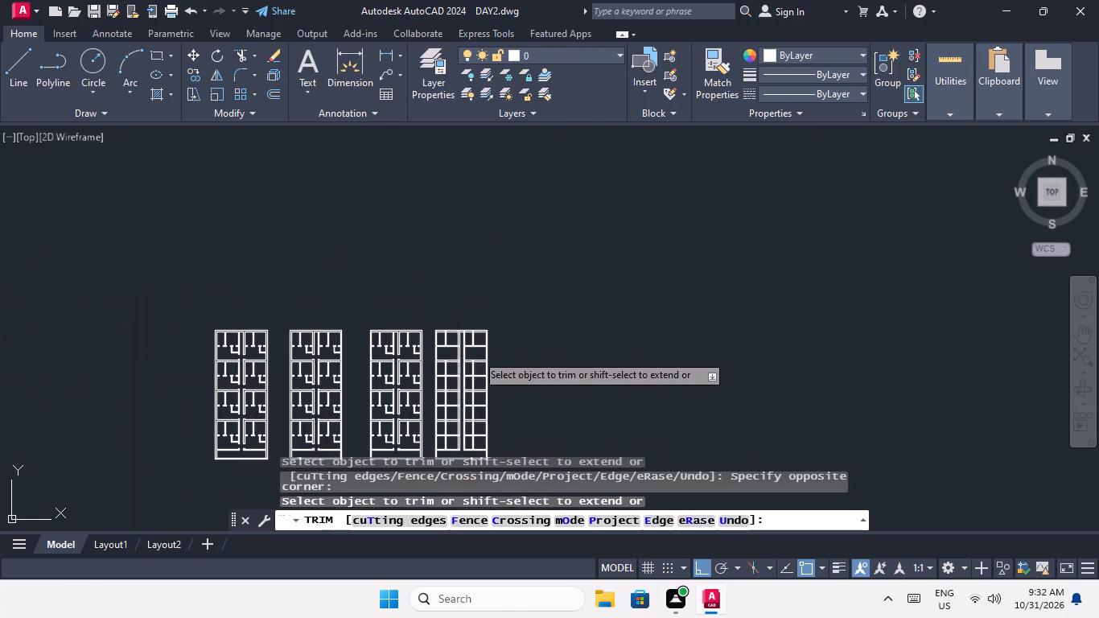
scroll(445, 368, up, 3)
middle_drag(482, 384, 483, 312)
drag(461, 362, 442, 373)
click(422, 383)
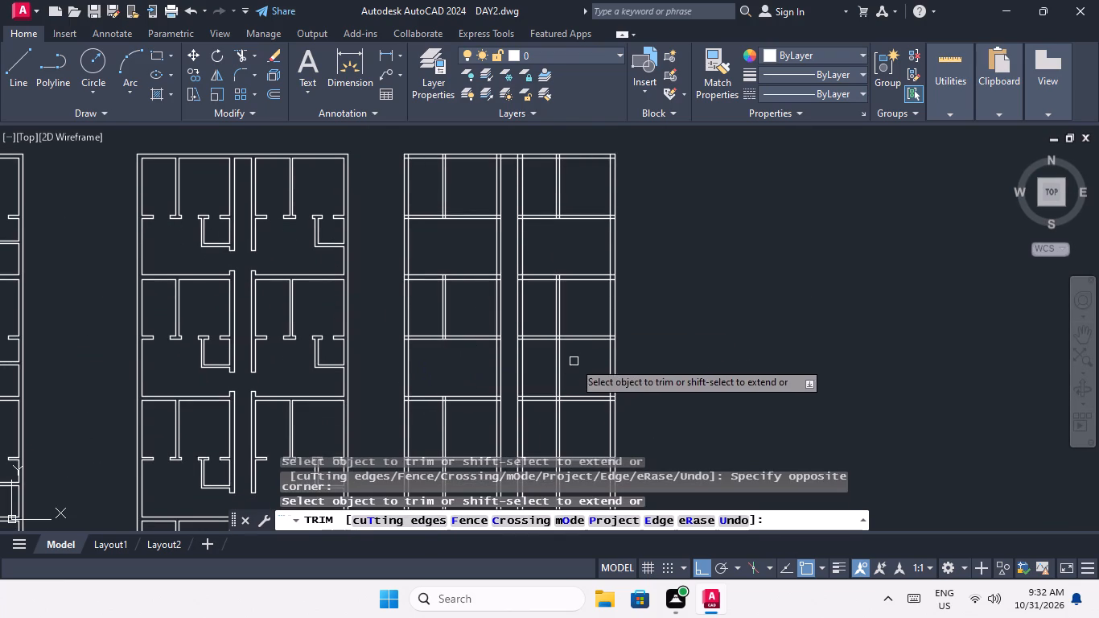
click(574, 361)
click(546, 372)
Trim the 6" vertical partitions below the third 6" cross partition from the top, in both halves of the plan.
scroll(546, 371, down, 2)
middle_drag(615, 371, 617, 369)
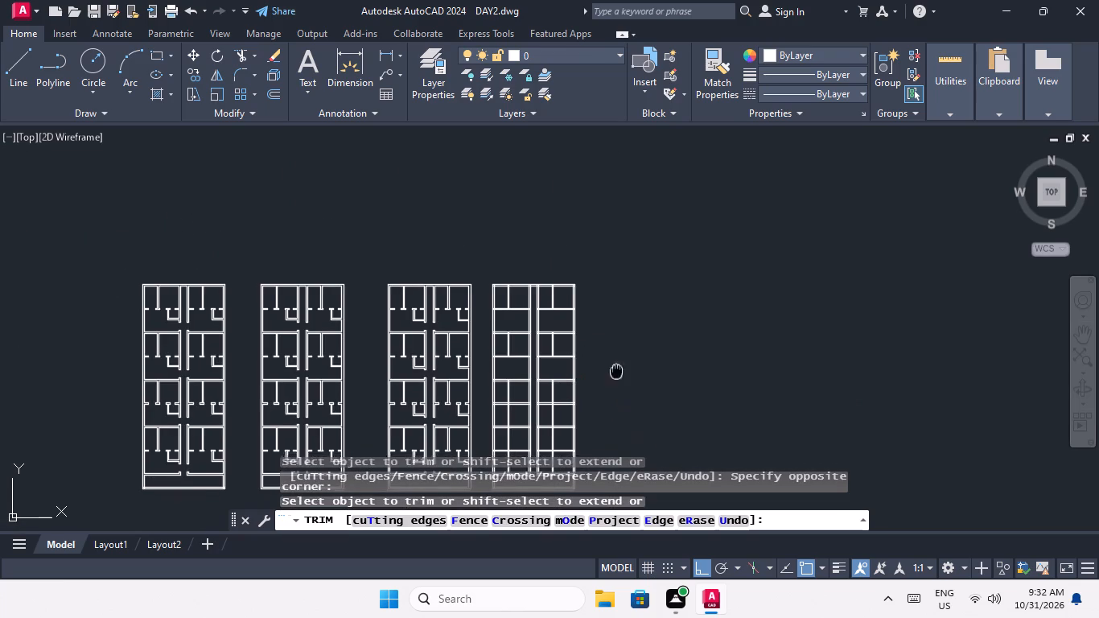
middle_drag(617, 369, 615, 252)
scroll(515, 311, up, 2)
drag(505, 274, 496, 281)
click(475, 292)
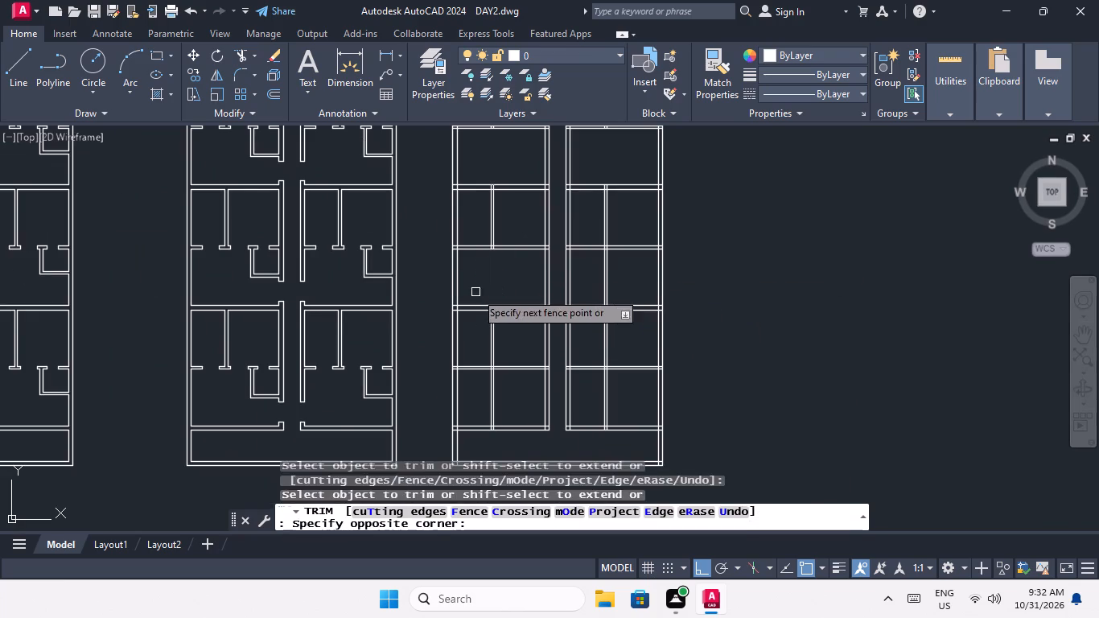
drag(630, 270, 612, 277)
click(591, 281)
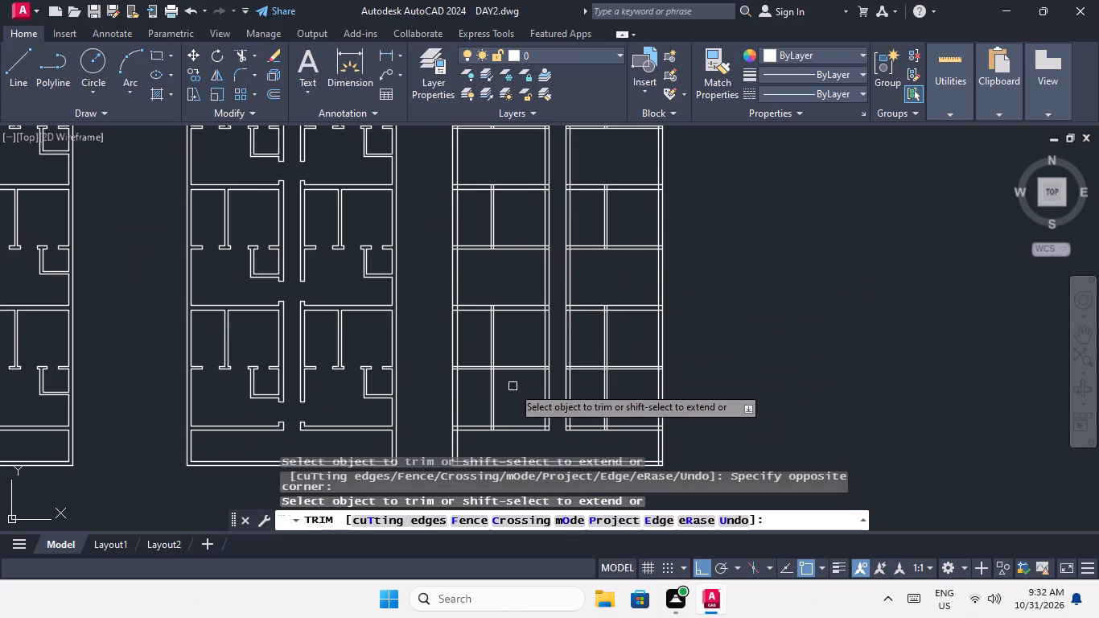
Trim the 6" vertical partitions between the lowest 6" cross partition and the lowest interior 9" cross wall, in both halves.
drag(512, 385, 487, 398)
click(453, 407)
drag(624, 389, 616, 393)
click(582, 409)
key(Escape)
key(Escape)
Erase the two leftover partition stubs inside the lowest interior 9" cross wall in the plan's right half.
scroll(607, 443, up, 2)
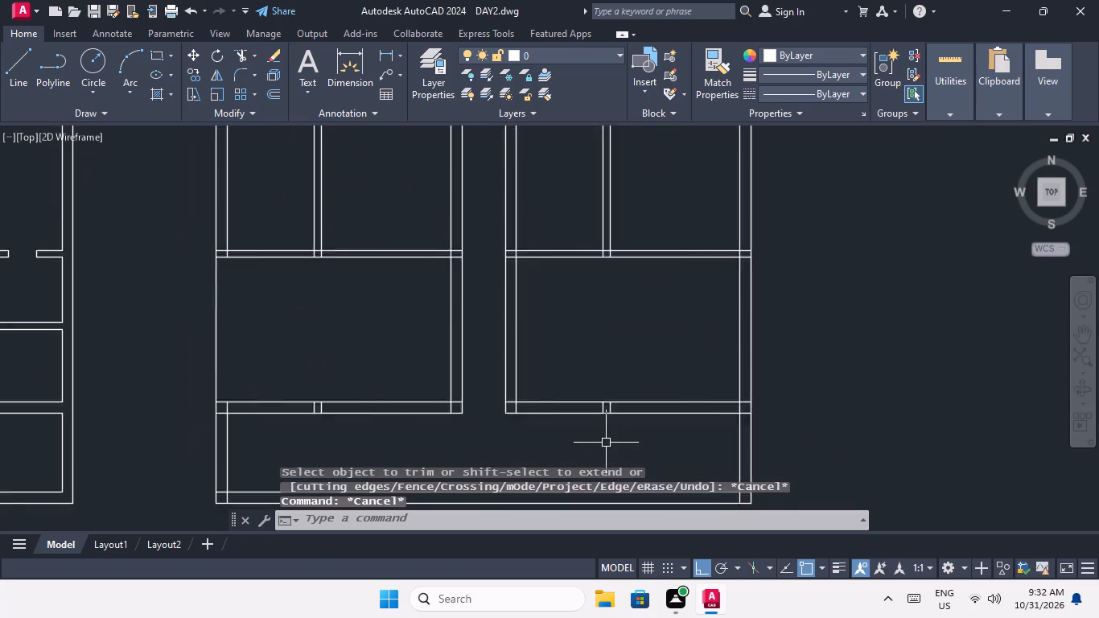
scroll(606, 443, up, 5)
drag(705, 257, 635, 288)
click(538, 317)
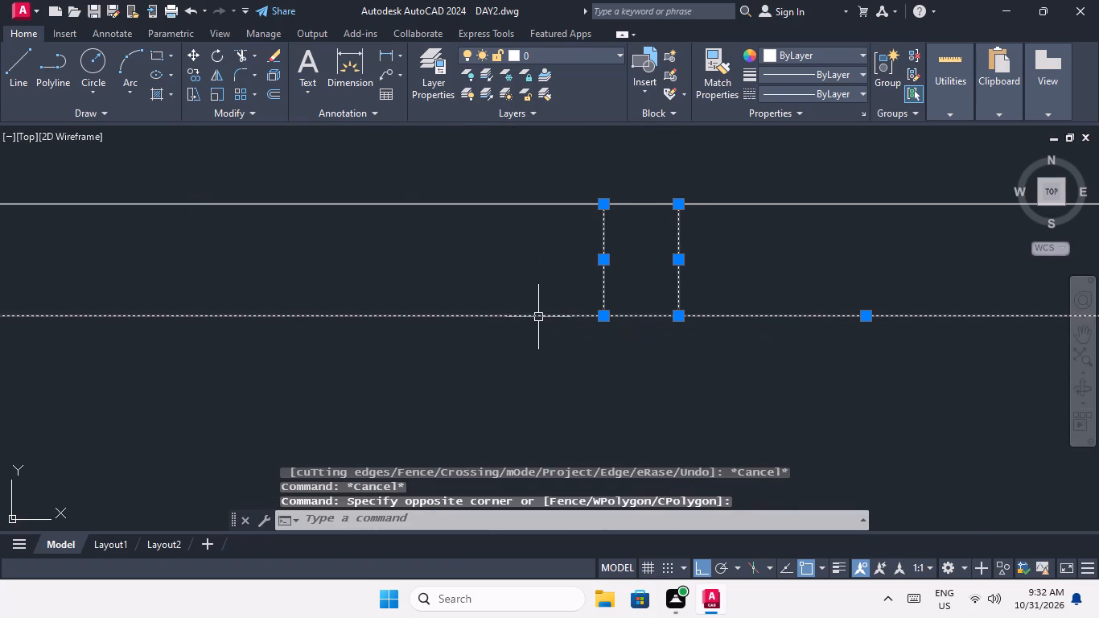
key(Escape)
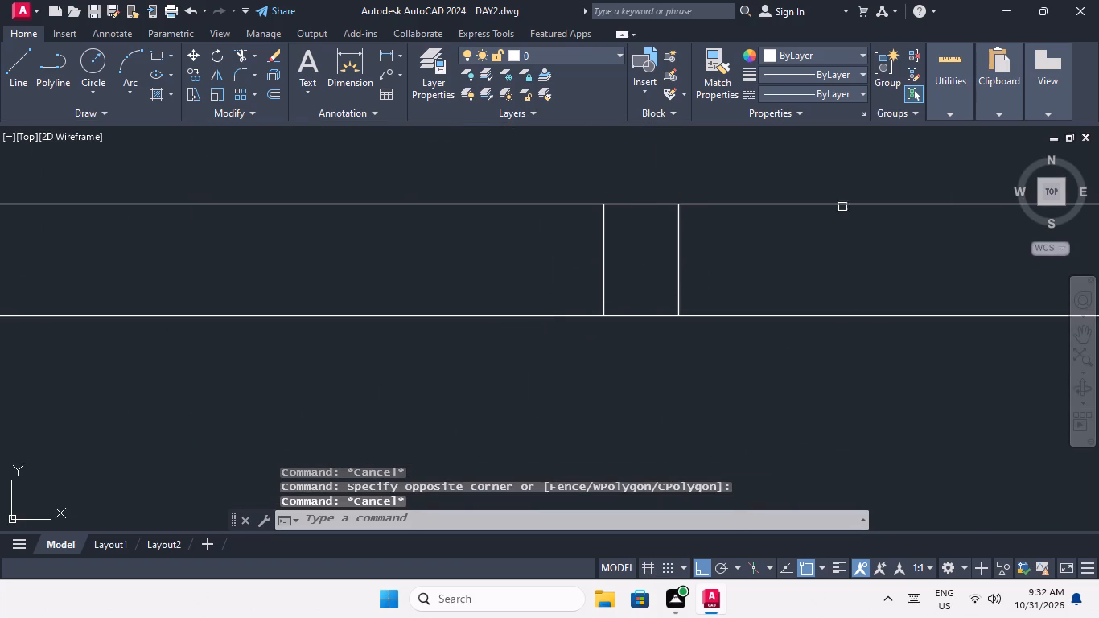
drag(732, 252, 723, 254)
click(518, 262)
key(Delete)
Erase the two leftover partition stubs inside the lowest interior 9" cross wall in the plan's left half.
scroll(584, 229, down, 2)
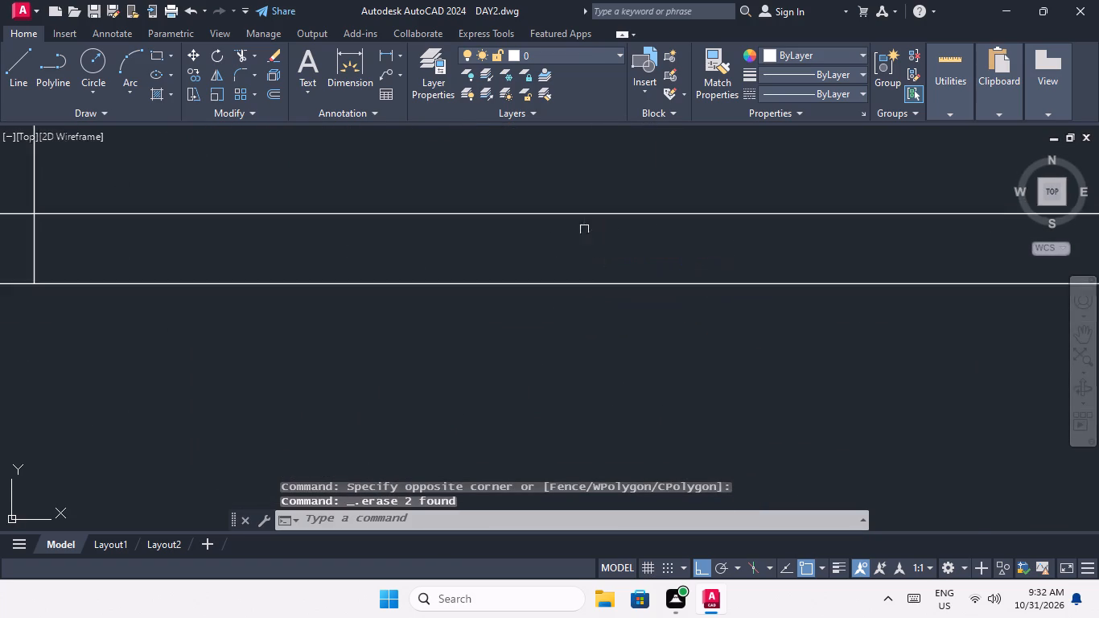
scroll(584, 229, down, 6)
scroll(491, 264, up, 4)
scroll(632, 234, up, 4)
middle_drag(682, 235, 652, 374)
drag(759, 266, 668, 303)
click(595, 315)
key(Delete)
Extend the left exterior wall's inner line down across the open room above the lowest interior 9" cross wall.
scroll(597, 311, down, 2)
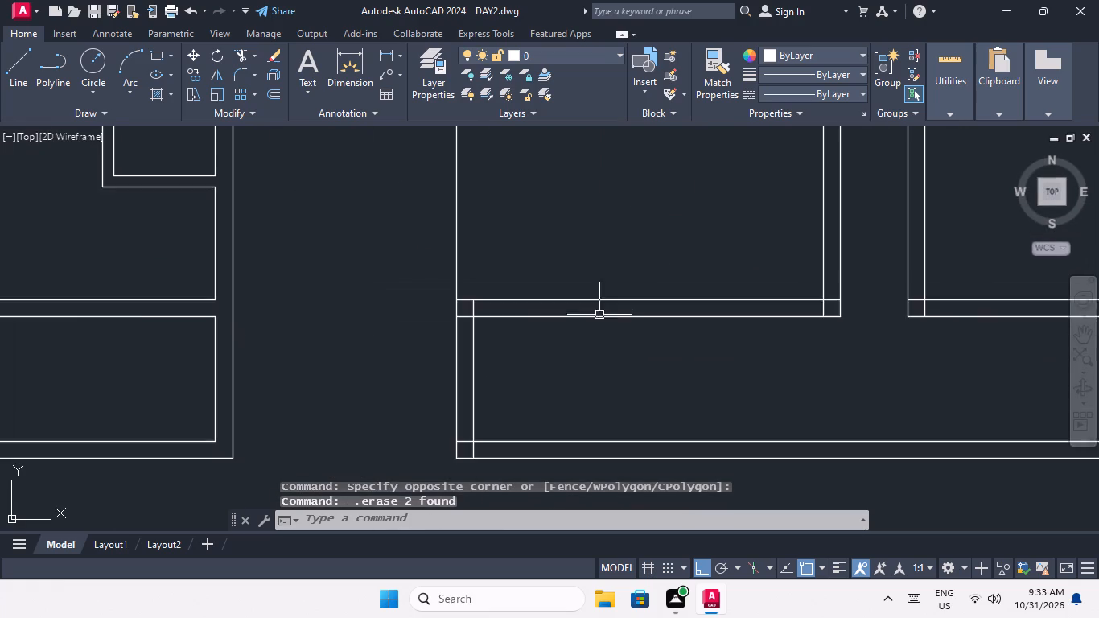
scroll(600, 316, down, 4)
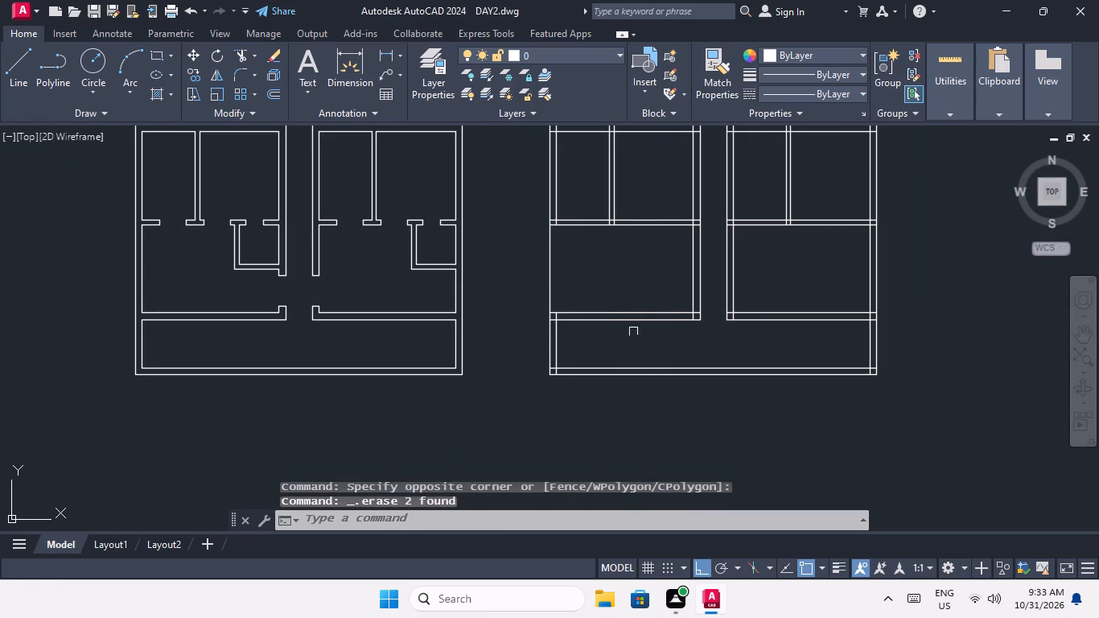
key(Escape)
key(Escape)
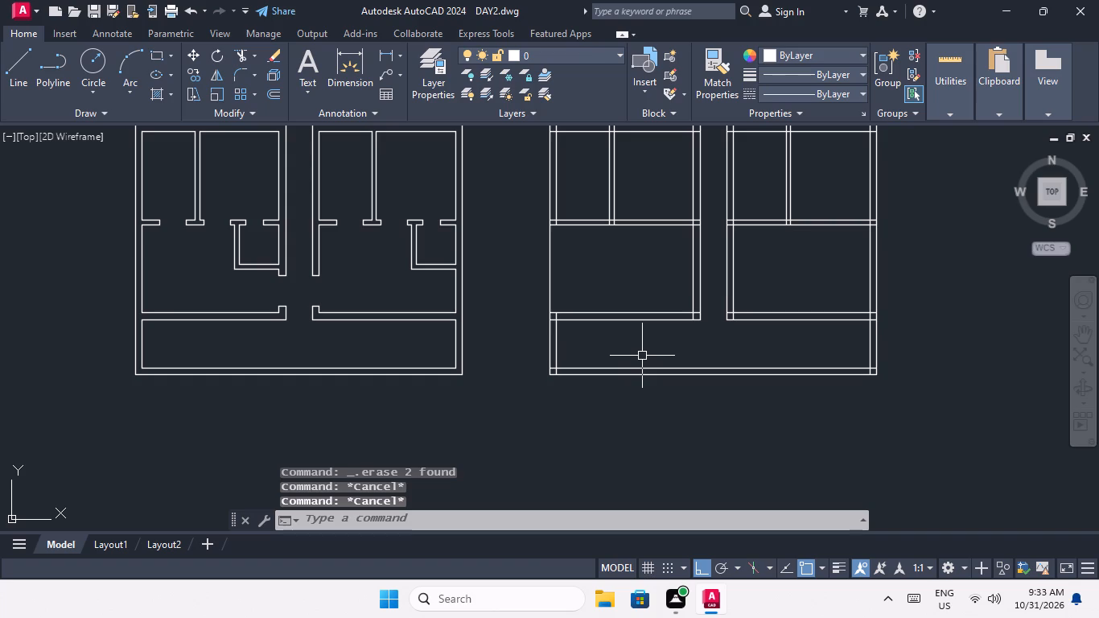
key(e)
key(x)
key(space)
key(space)
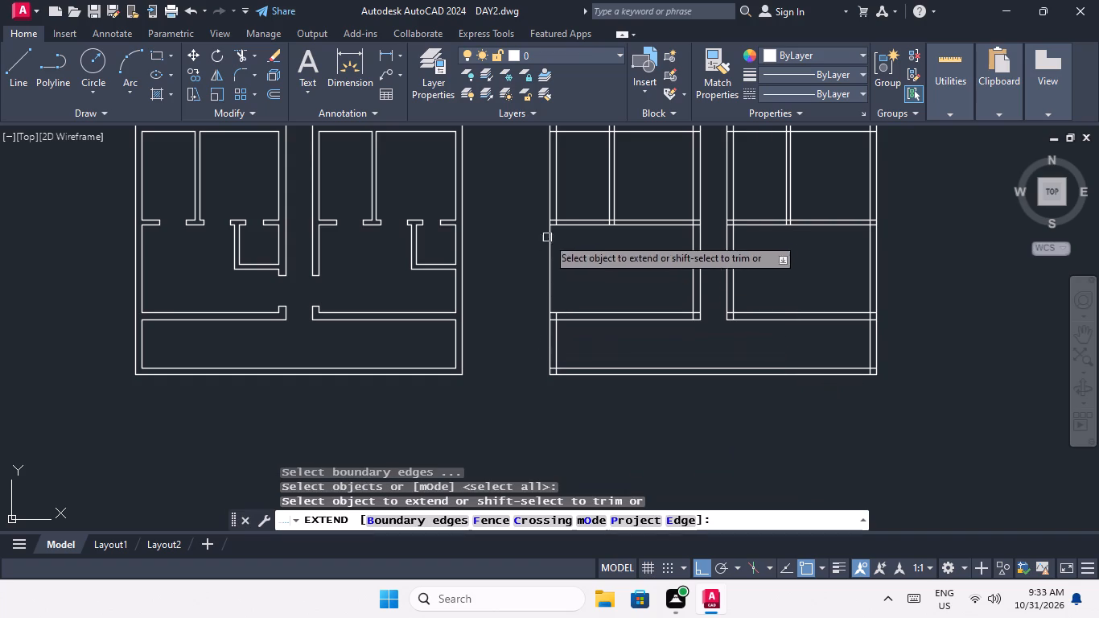
click(554, 203)
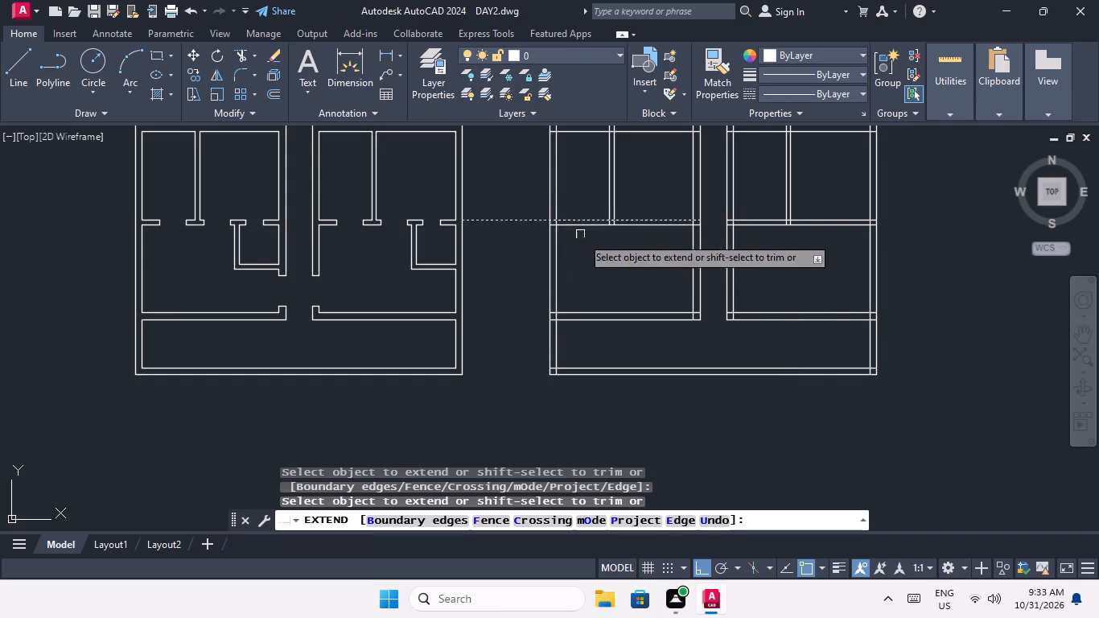
key(Escape)
key(Escape)
Offset the room-side line of the left half's corridor wall 4'6" to the left, into the rooms.
scroll(594, 277, down, 3)
middle_drag(601, 287, 487, 337)
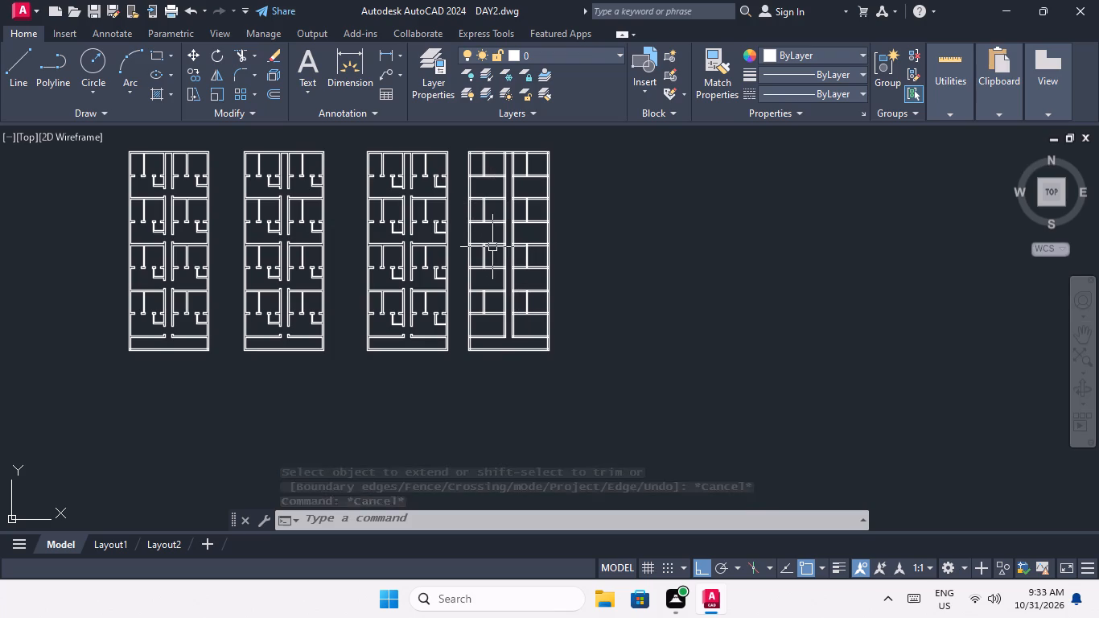
scroll(495, 160, up, 2)
middle_drag(464, 200, 455, 300)
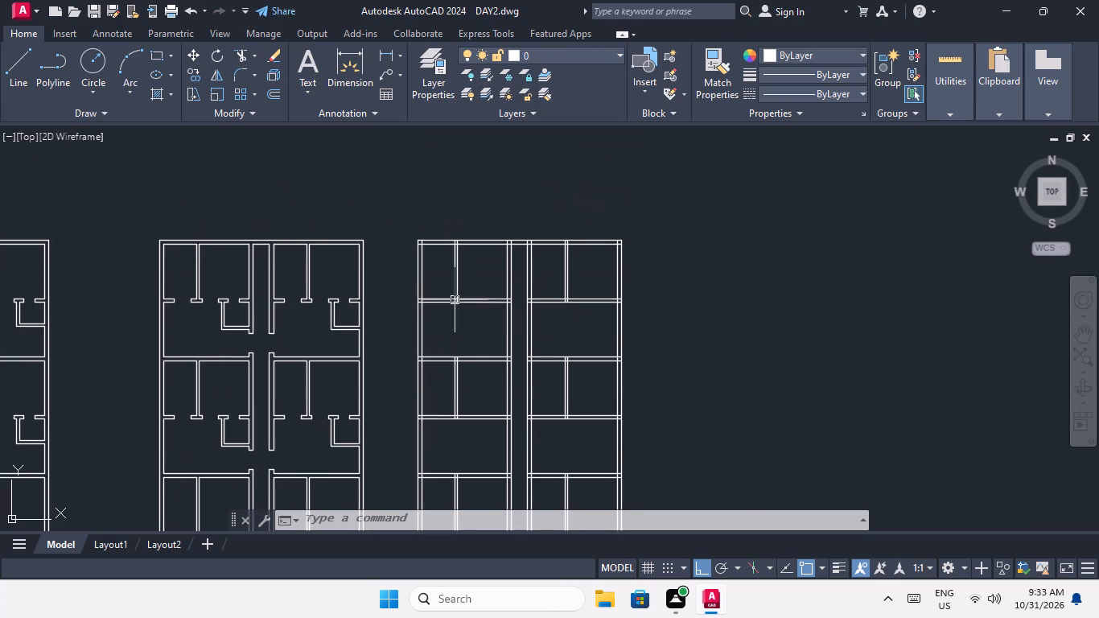
middle_drag(450, 296, 434, 257)
scroll(449, 294, up, 1)
key(Escape)
key(Escape)
key(o)
key(Return)
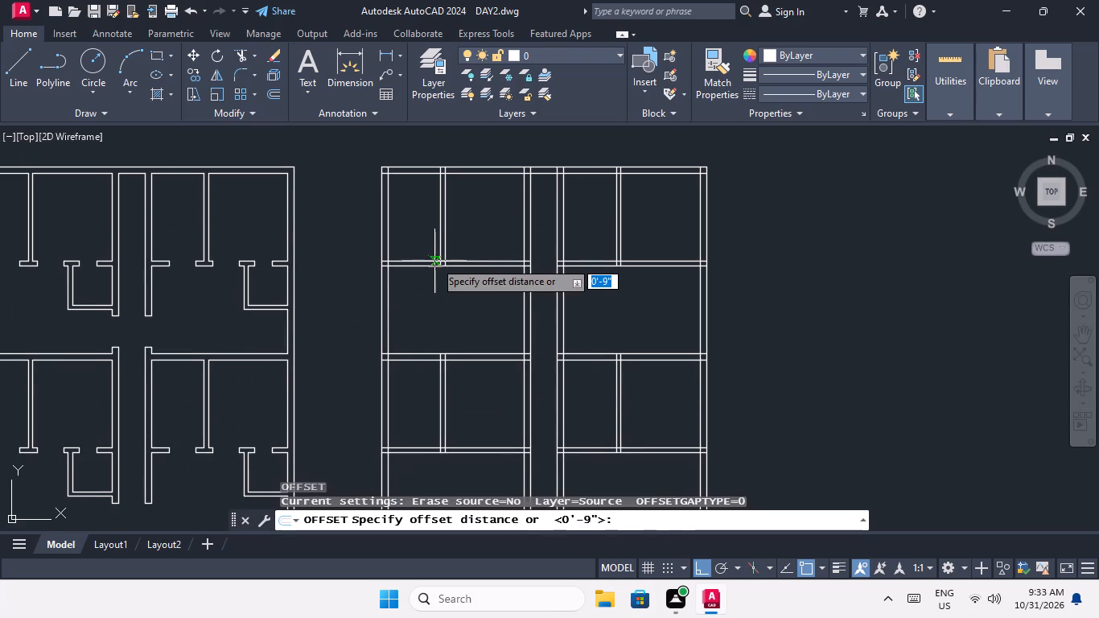
text(4'6")
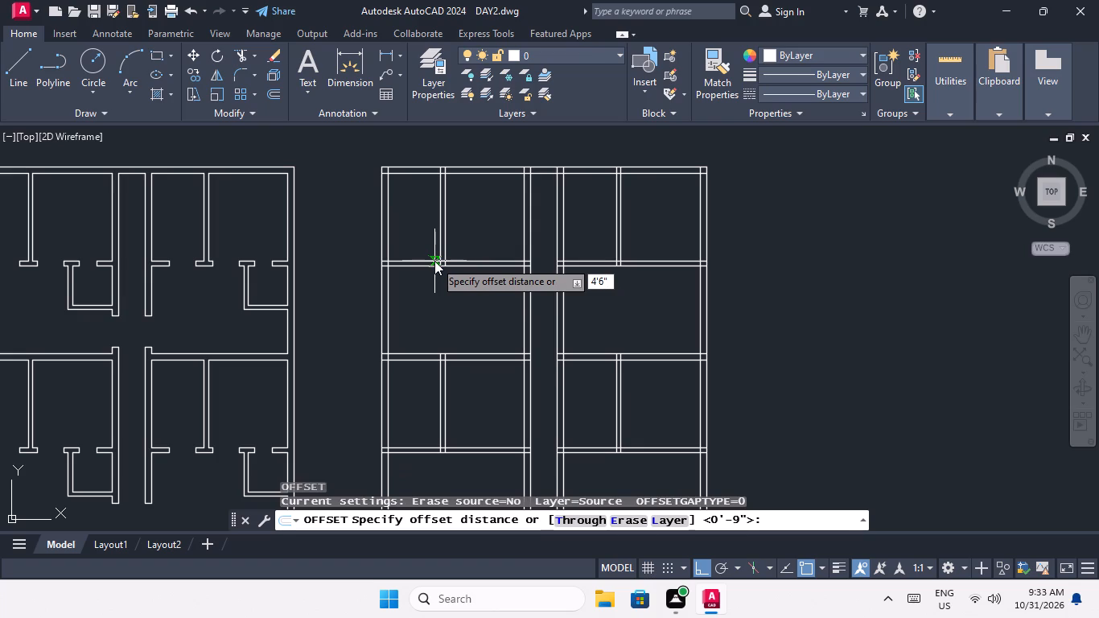
key(Return)
scroll(503, 232, down, 3)
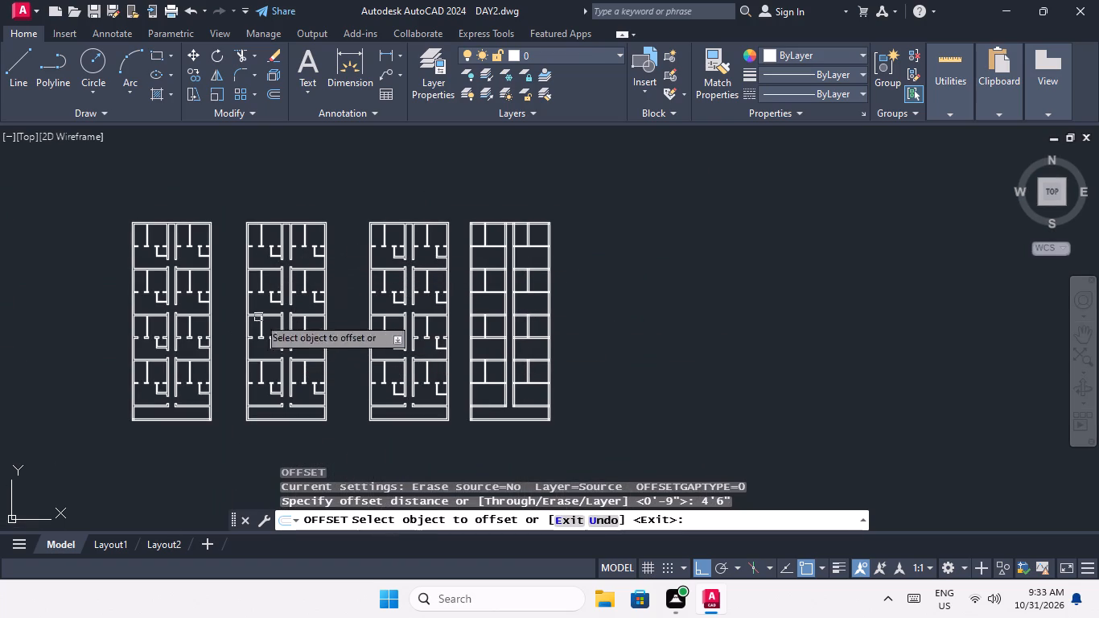
scroll(499, 253, up, 3)
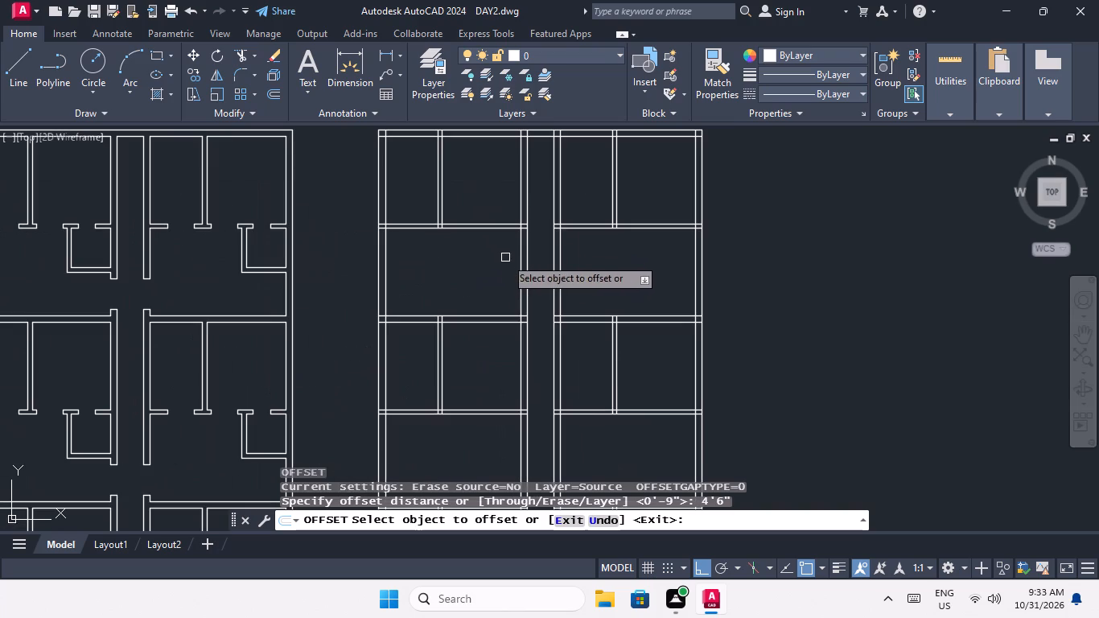
scroll(507, 255, up, 2)
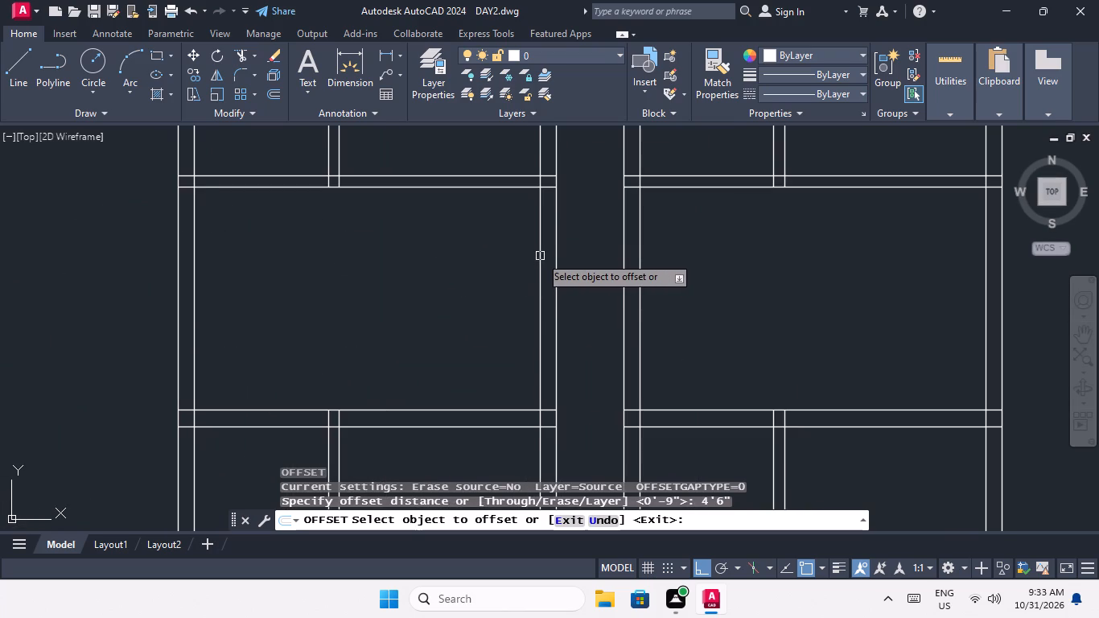
drag(540, 256, 458, 277)
click(377, 300)
Offset the inner line of the right exterior wall 4'6" to the left, into the right half's rooms.
scroll(384, 253, down, 3)
scroll(537, 266, up, 3)
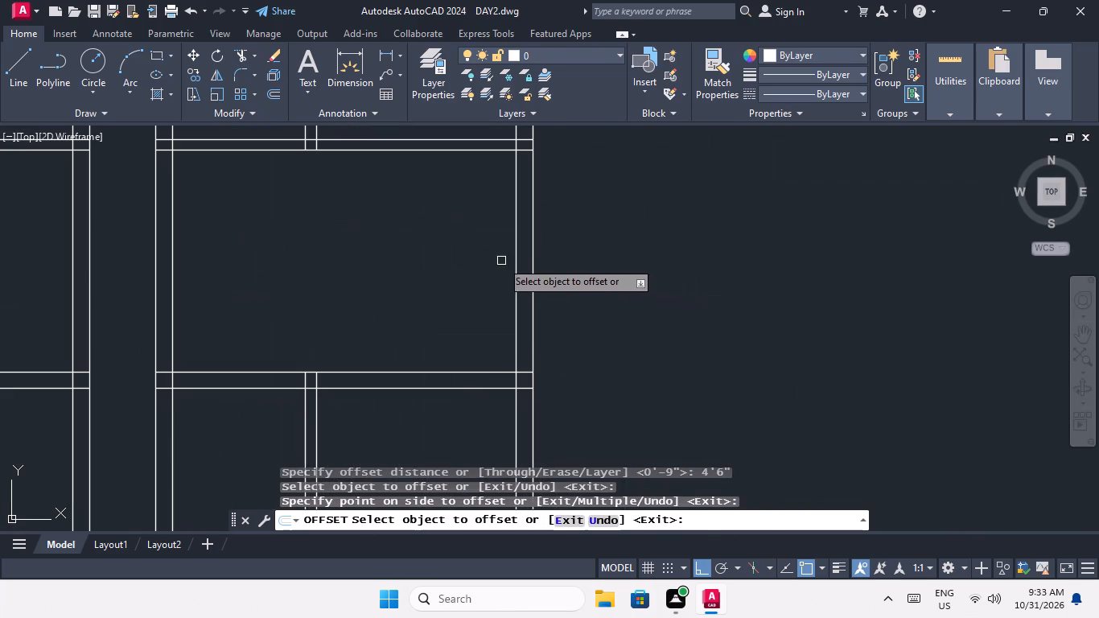
drag(514, 253, 471, 271)
click(385, 296)
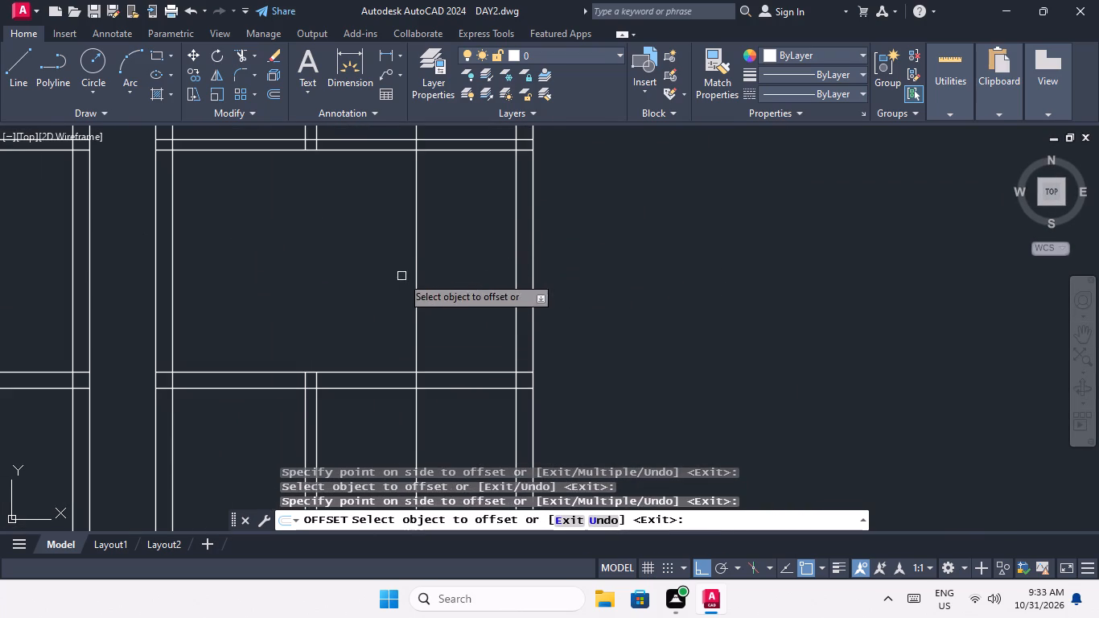
scroll(412, 254, down, 2)
key(Escape)
key(Escape)
key(Escape)
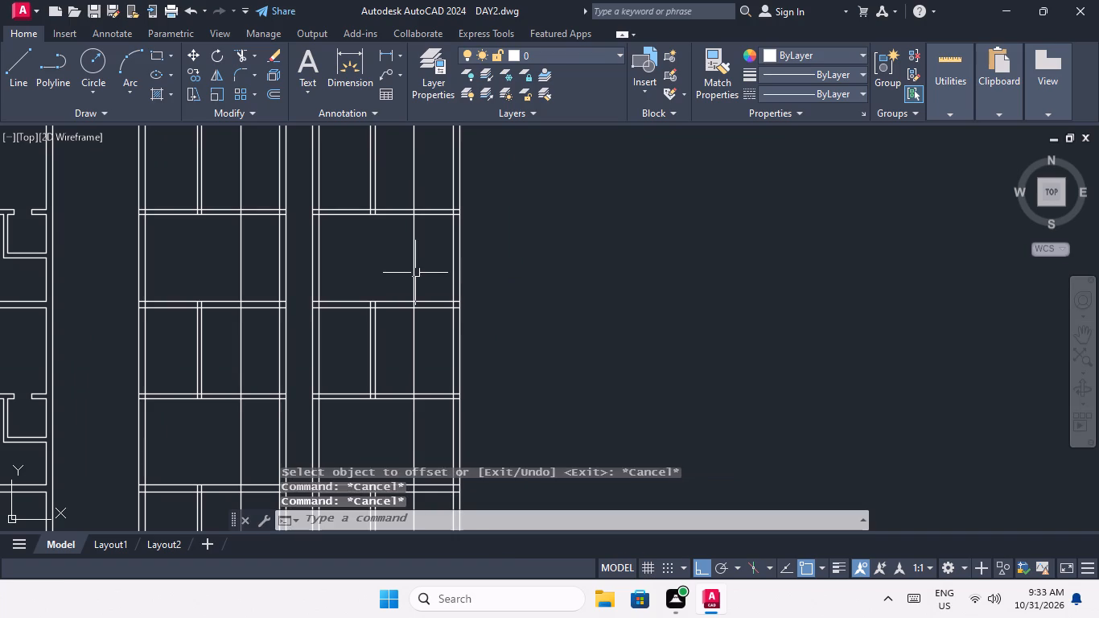
Offset both new vertical lines 6" to the left to give the partitions their thickness in each half.
key(o)
key(Return)
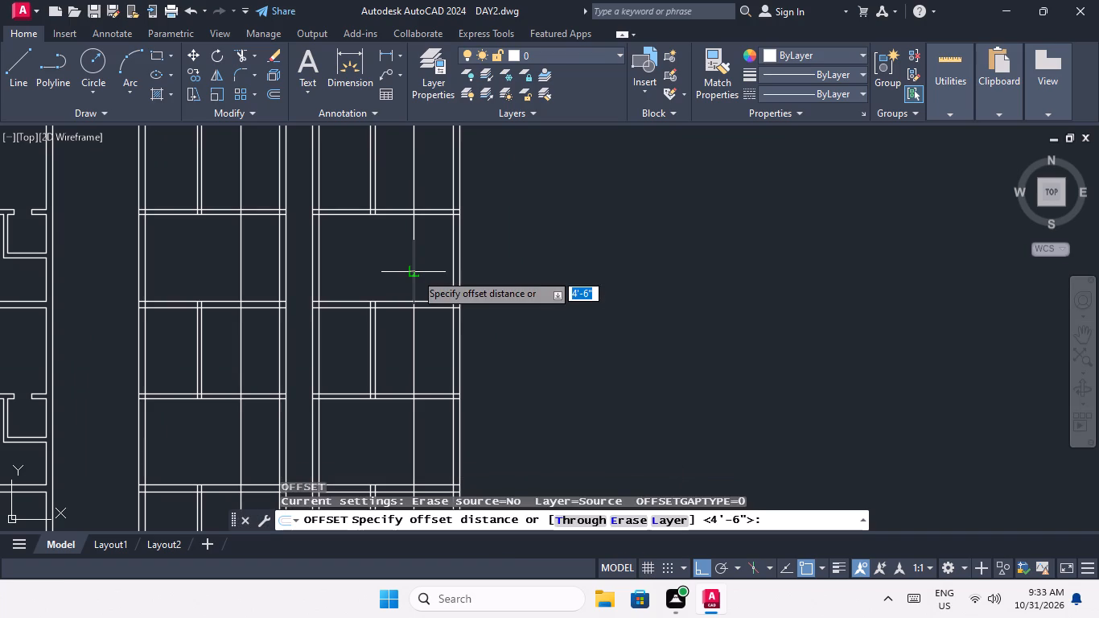
text(6")
key(Return)
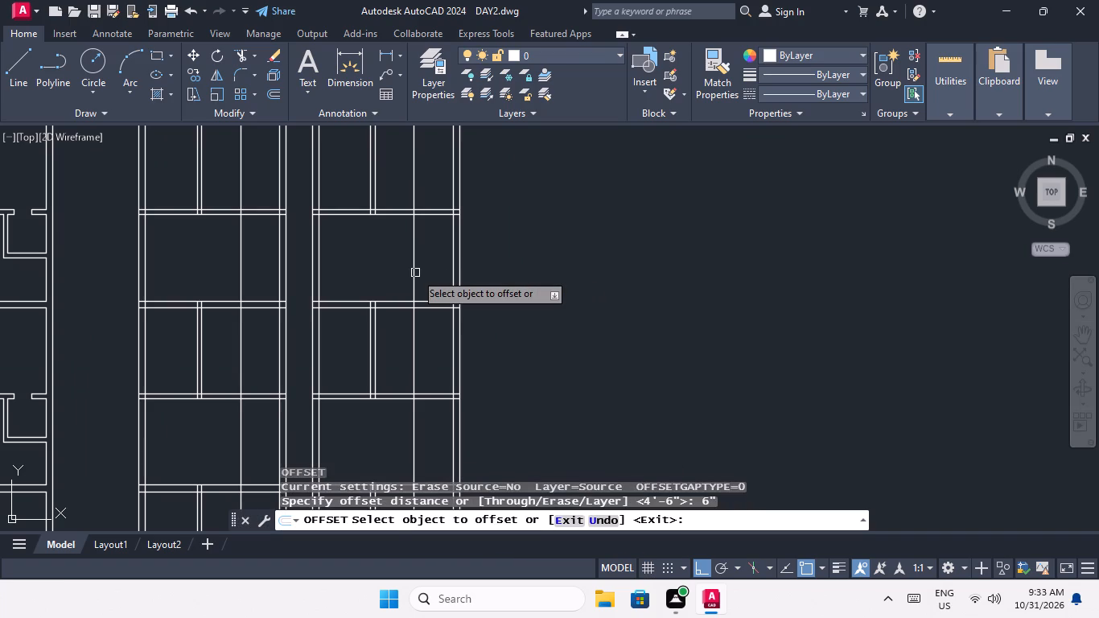
click(414, 261)
click(400, 276)
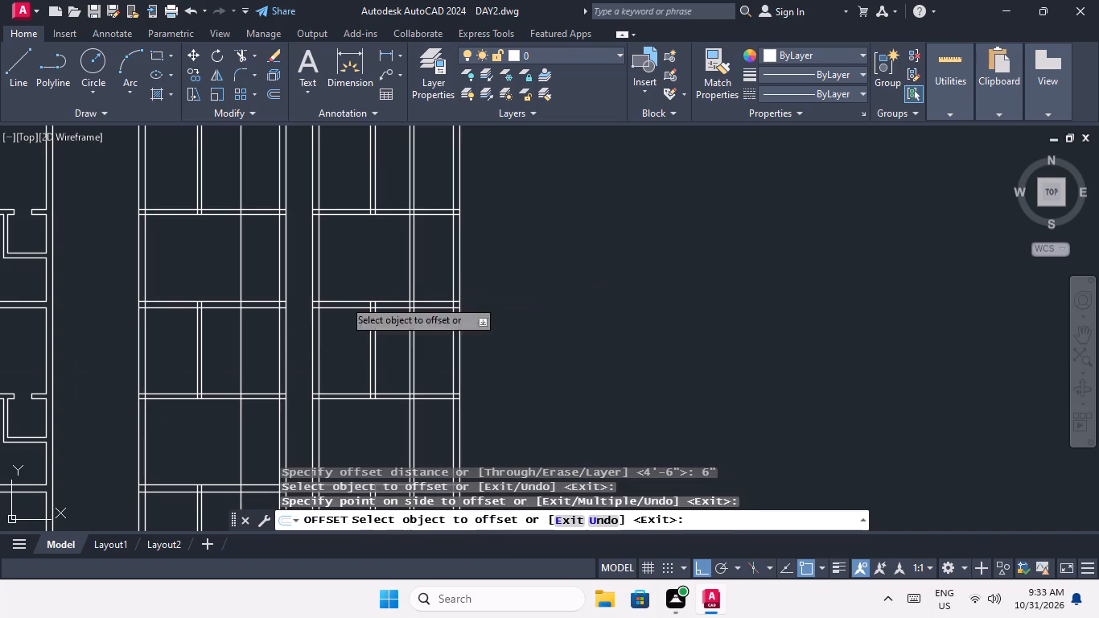
click(239, 257)
click(199, 282)
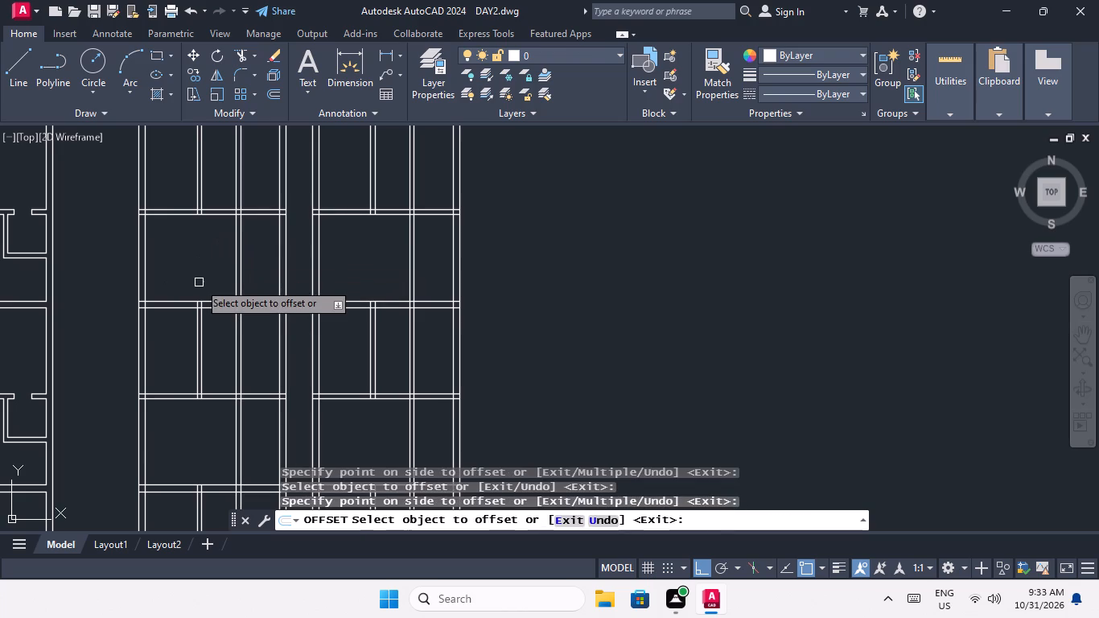
key(Escape)
key(Escape)
Offset the lower line of the topmost 6" cross wall 4' down in both the left and right halves of the fourth plan.
key(o)
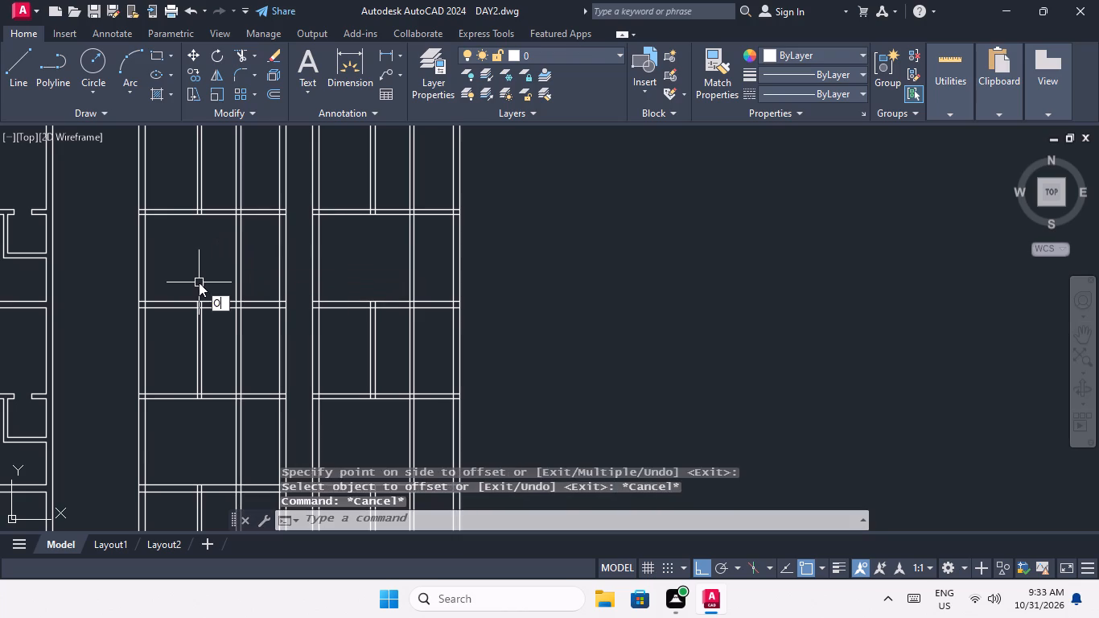
key(Return)
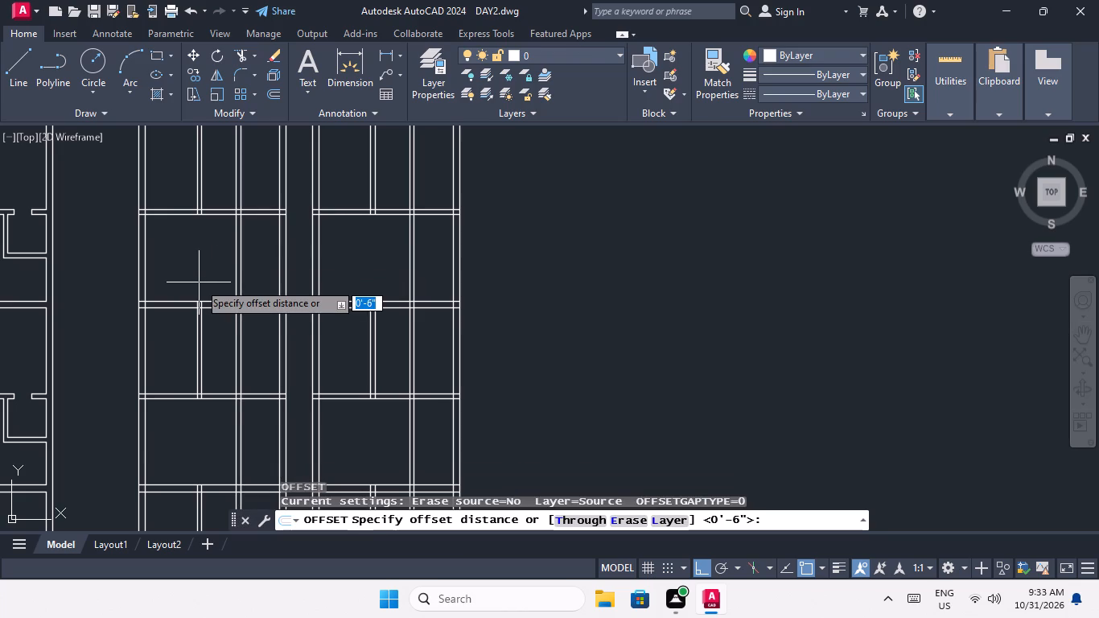
text(4')
key(Return)
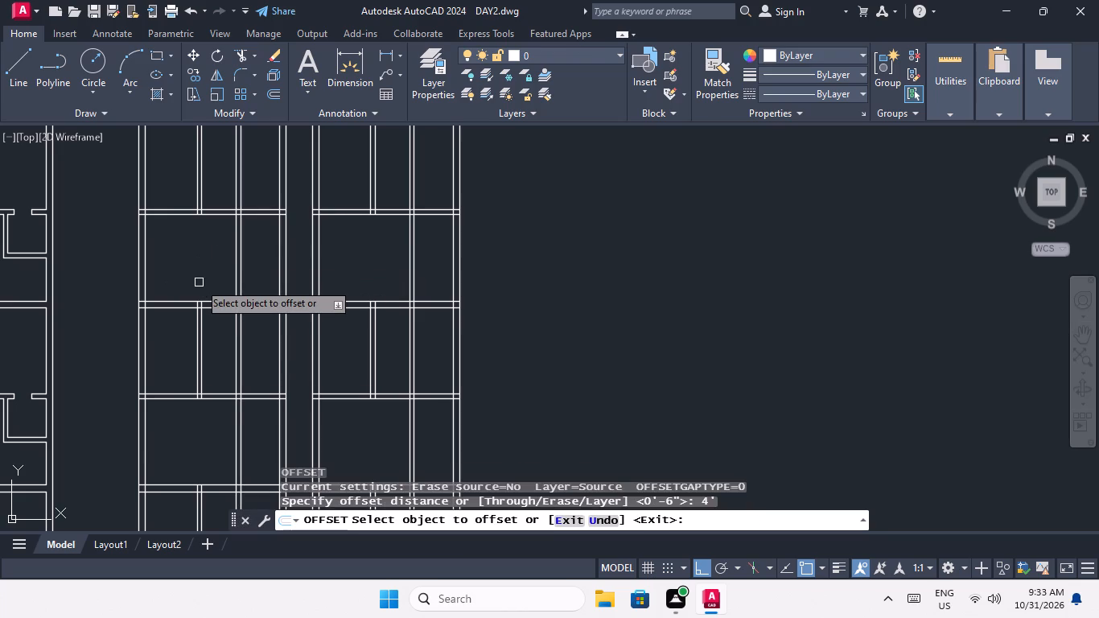
scroll(276, 327, down, 1)
scroll(256, 241, up, 2)
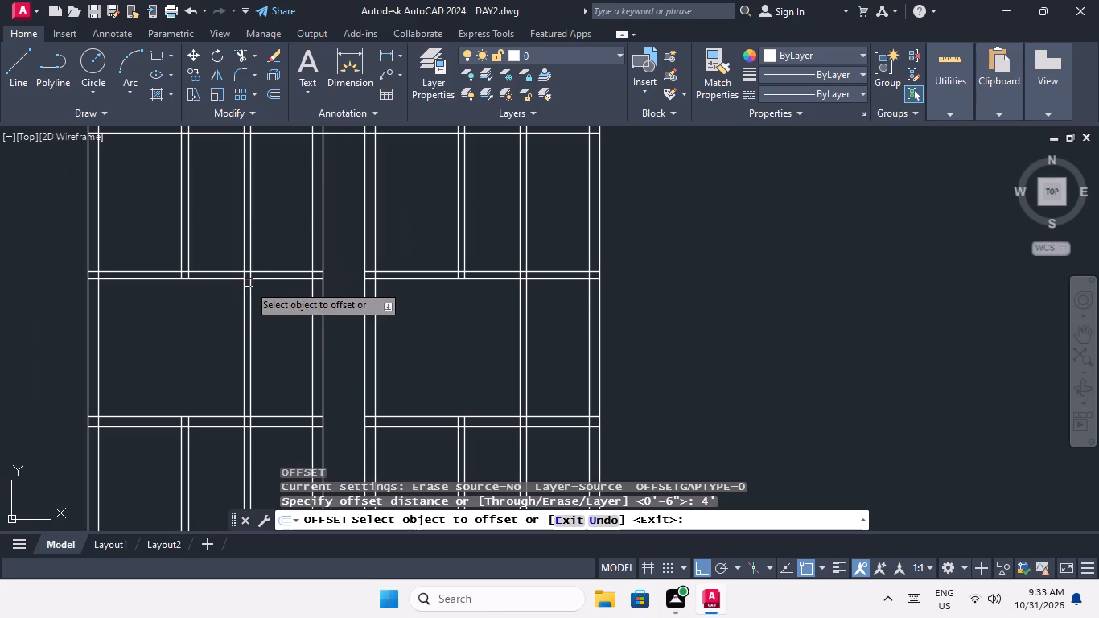
drag(210, 278, 215, 327)
click(216, 332)
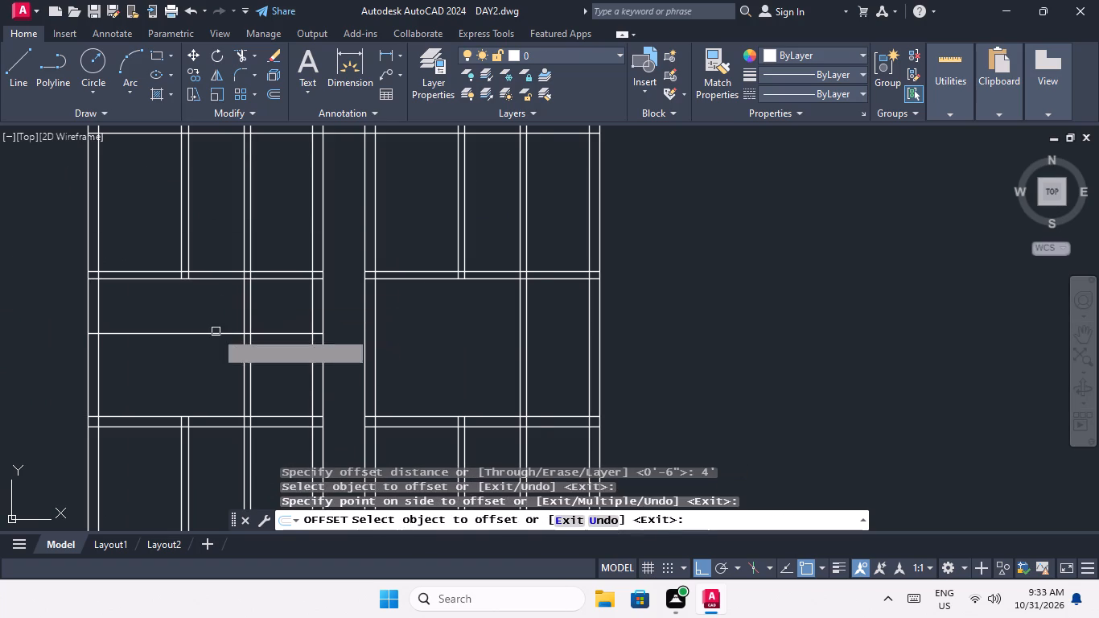
click(480, 278)
click(496, 323)
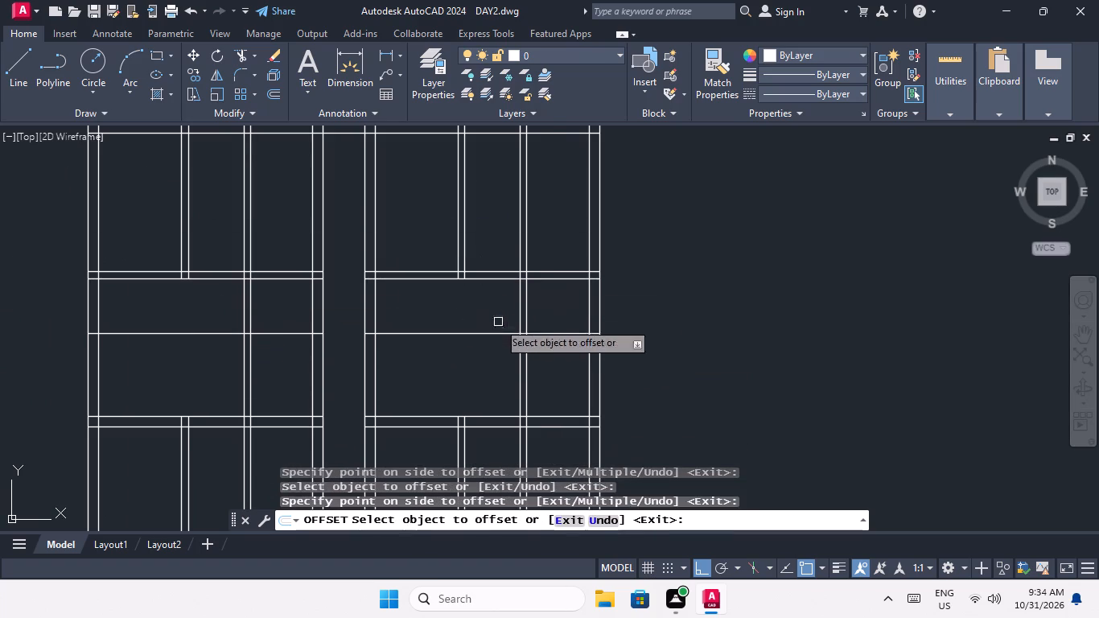
Offset the lower line of the second 6" cross wall from the top 4' down in both halves.
scroll(471, 274, down, 2)
scroll(377, 376, up, 3)
scroll(362, 344, down, 2)
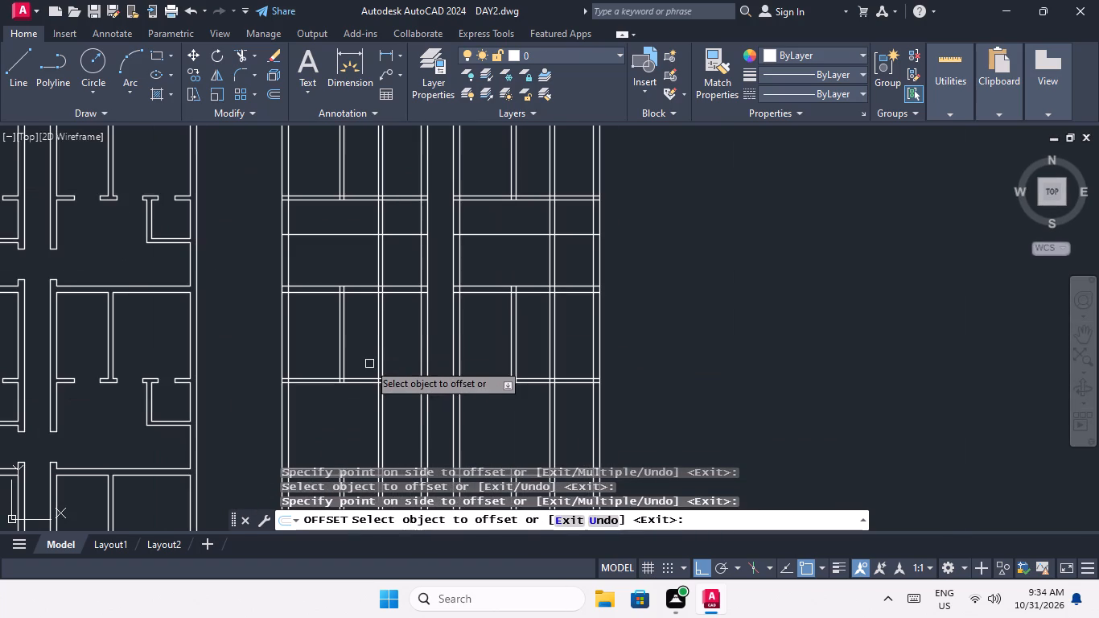
middle_drag(366, 360, 364, 228)
scroll(335, 266, up, 2)
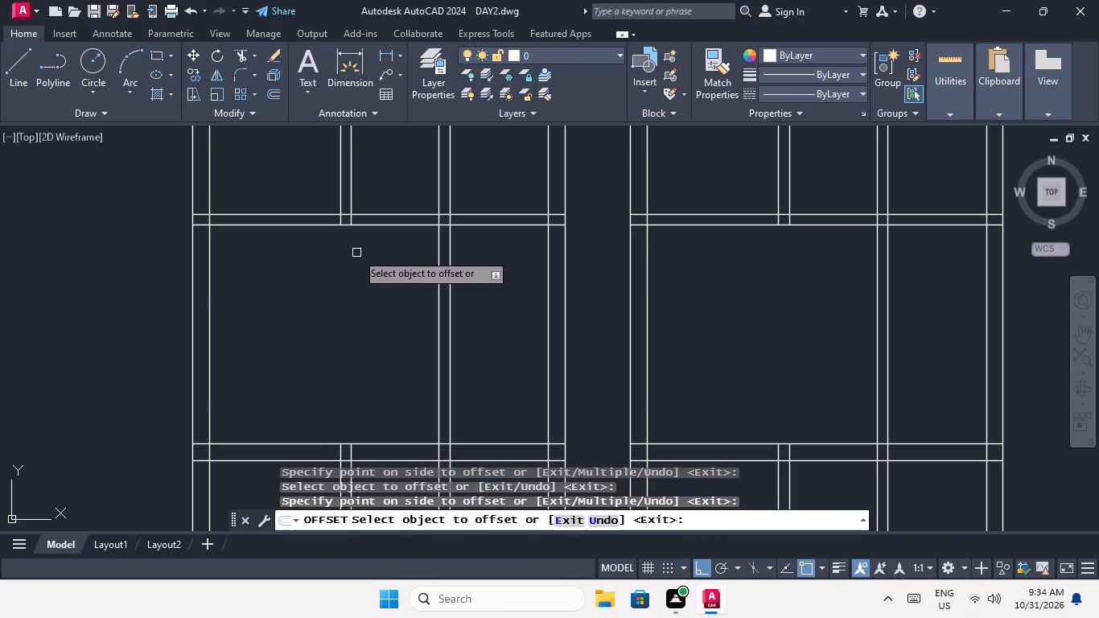
drag(386, 226, 374, 274)
click(369, 303)
scroll(369, 270, down, 2)
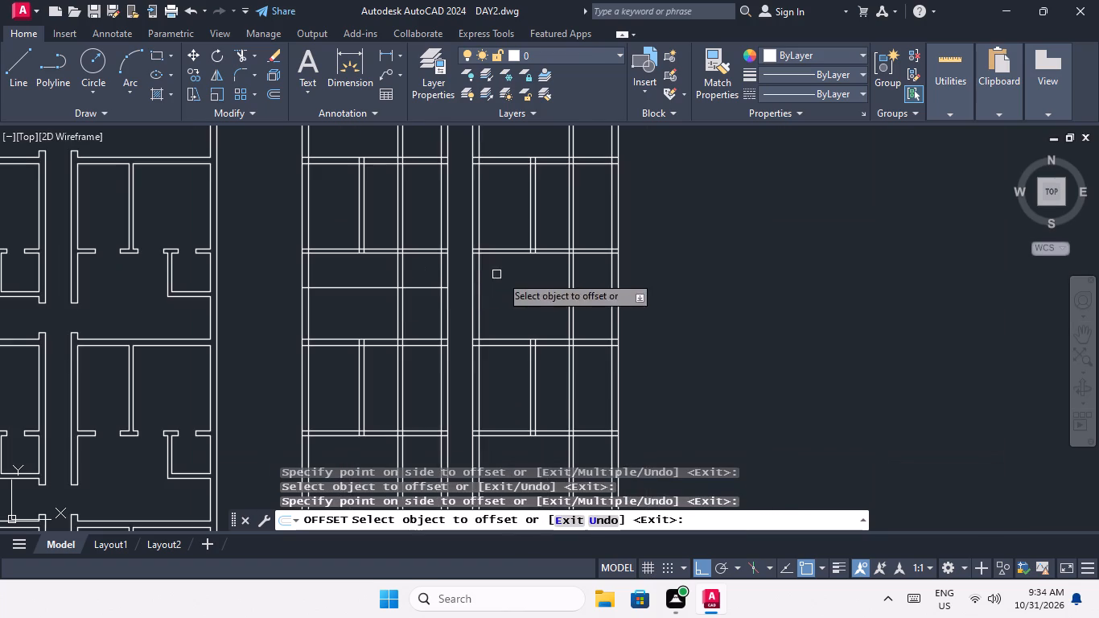
scroll(510, 266, up, 3)
drag(468, 216, 468, 249)
click(487, 306)
scroll(486, 278, down, 2)
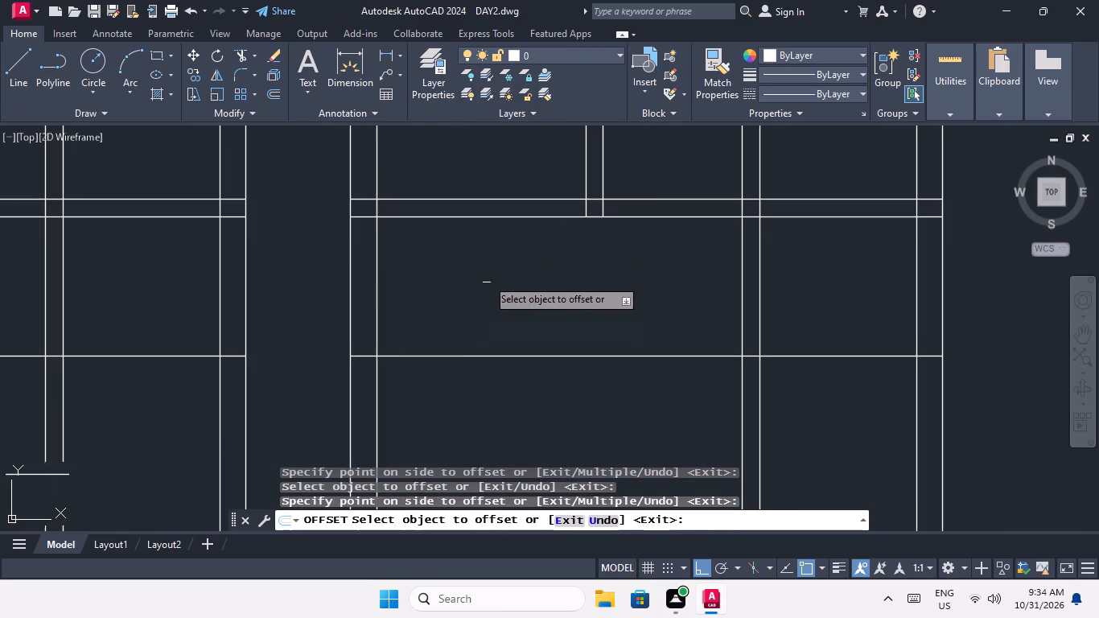
Offset the lower line of the third 6" cross wall from the top 4' down in both halves.
scroll(488, 278, down, 2)
middle_drag(510, 302, 571, 5)
middle_drag(518, 154, 507, 233)
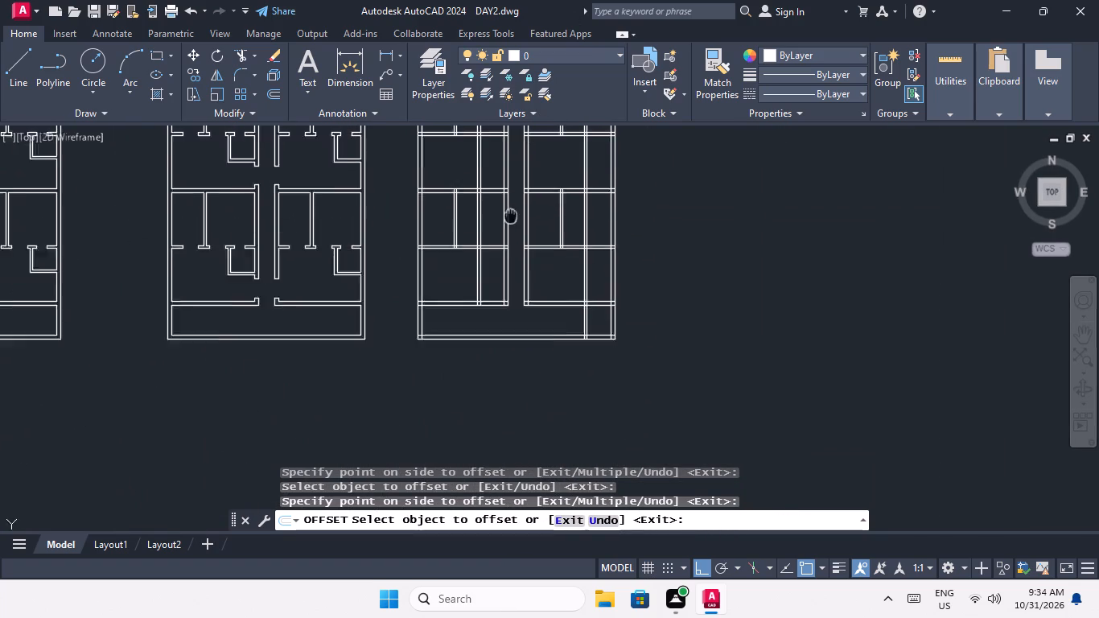
middle_drag(507, 233, 497, 291)
middle_drag(455, 299, 433, 400)
scroll(421, 340, up, 2)
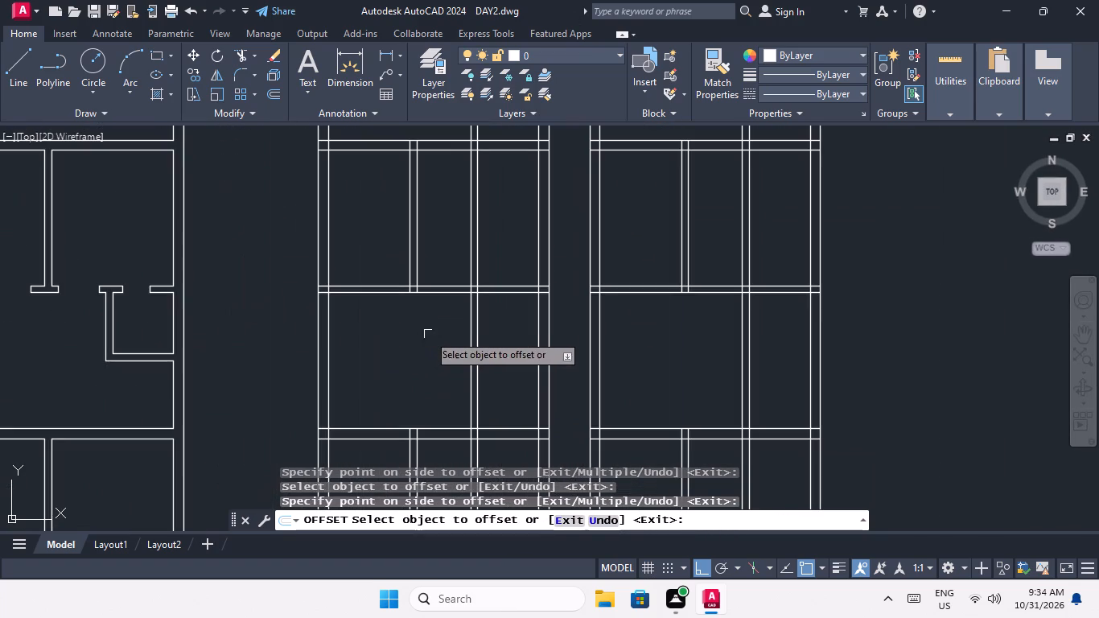
drag(438, 295, 433, 327)
click(433, 355)
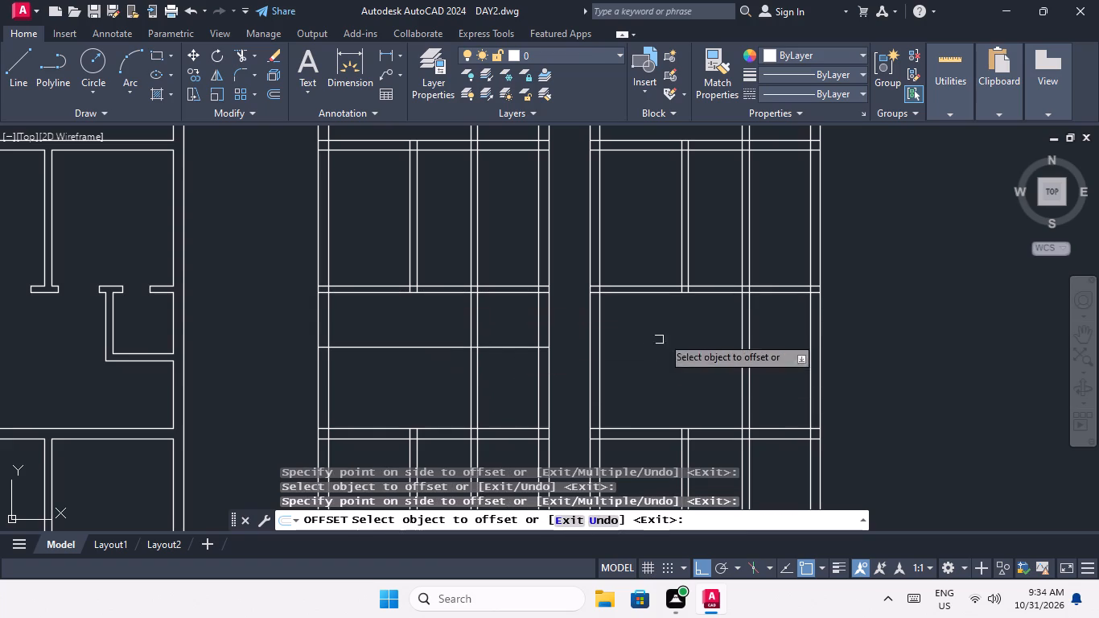
drag(714, 294, 714, 303)
click(707, 359)
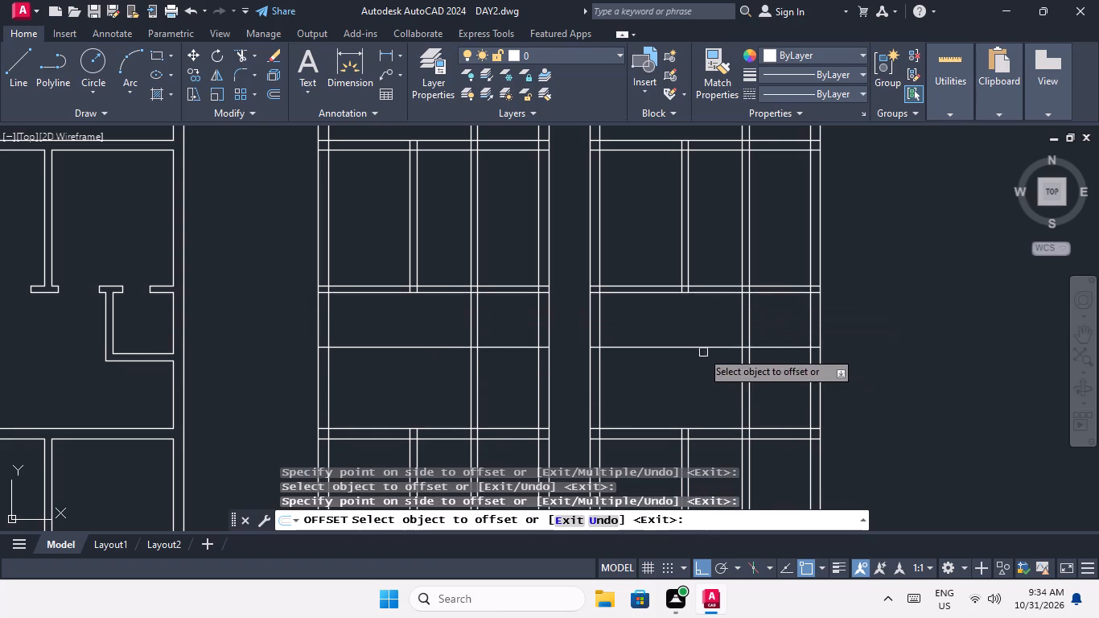
Offset the lower line of the lowest 6" cross wall 4' down in both halves.
scroll(698, 343, down, 2)
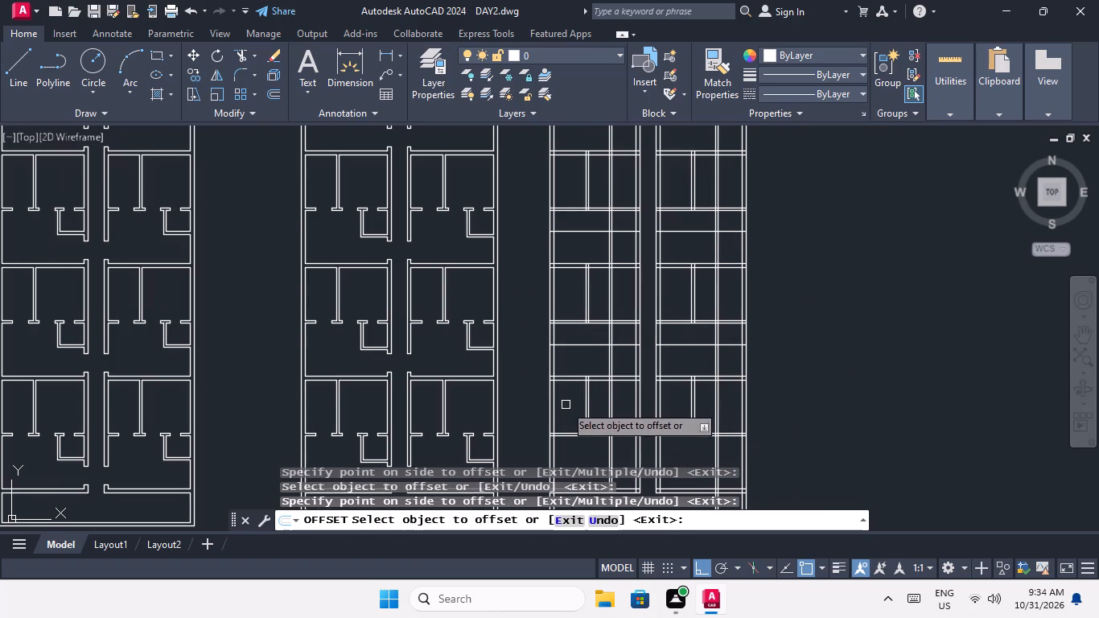
middle_drag(507, 368, 459, 247)
scroll(542, 337, up, 3)
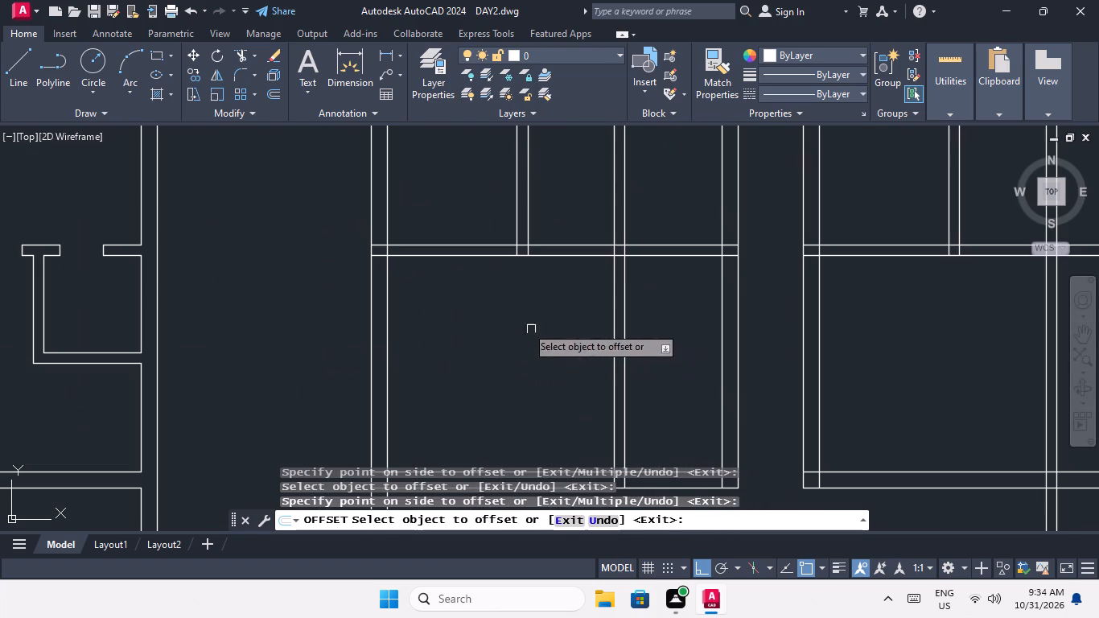
drag(470, 257, 467, 286)
click(467, 317)
scroll(523, 292, down, 2)
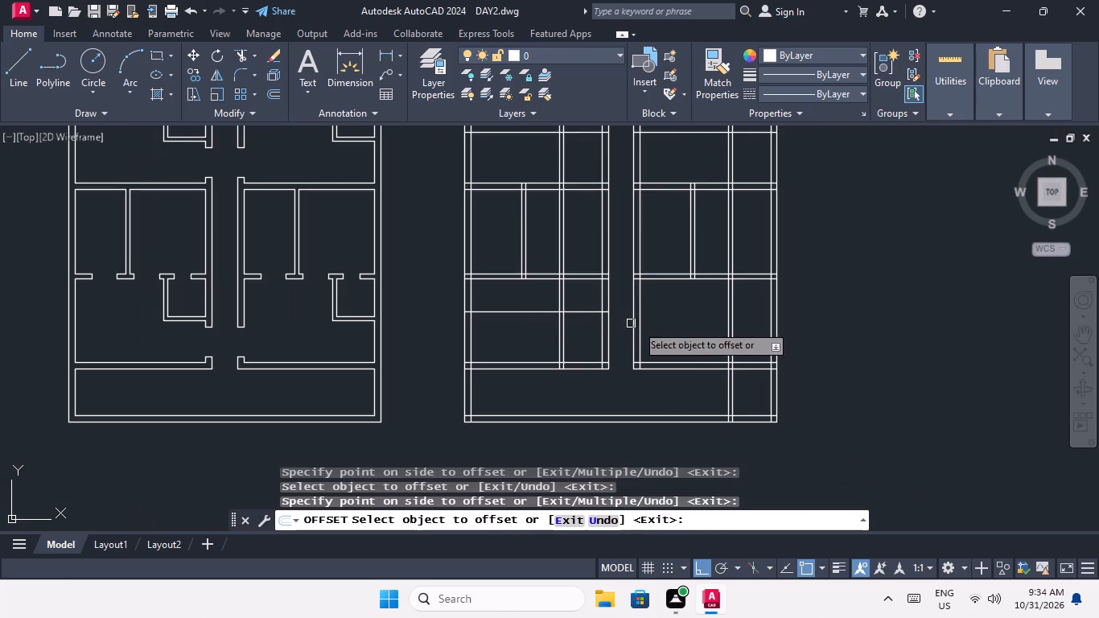
scroll(697, 314, up, 1)
drag(632, 260, 638, 276)
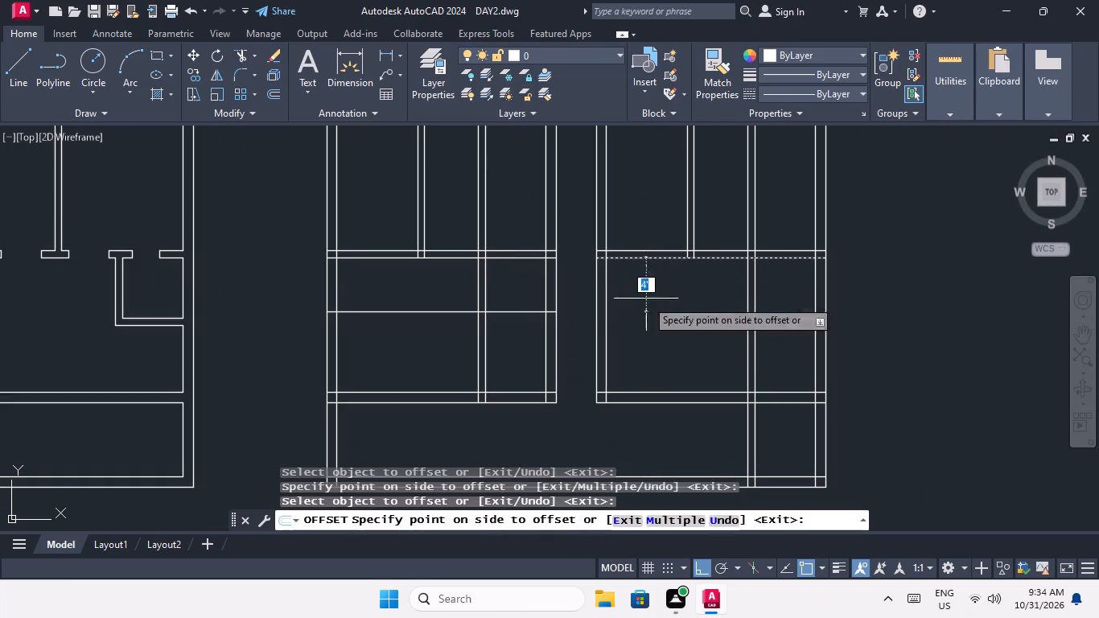
click(647, 299)
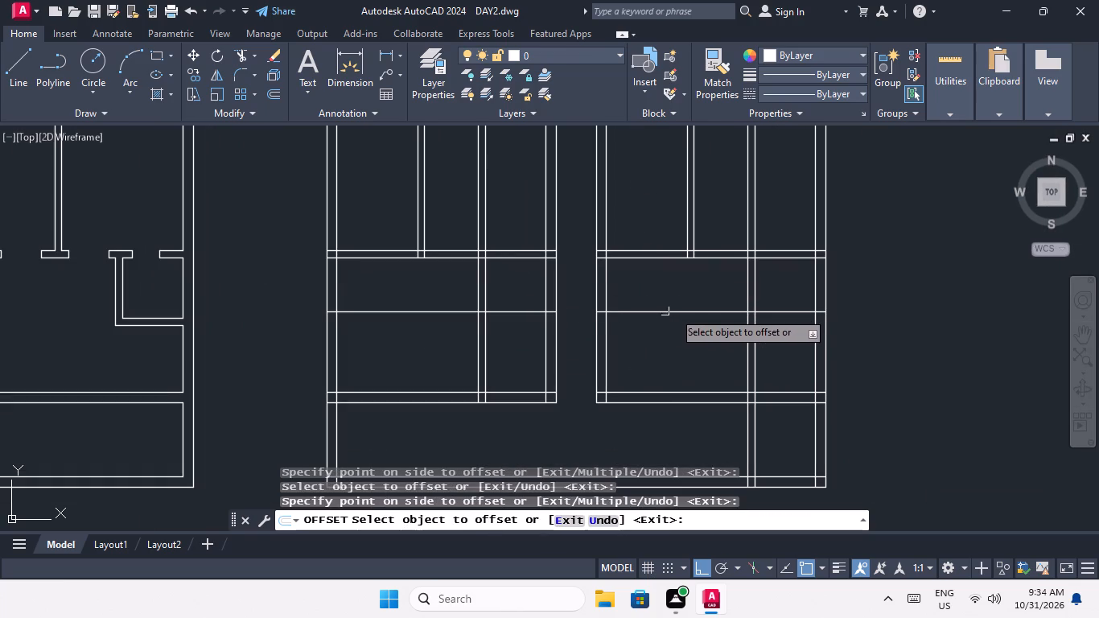
key(Escape)
key(Escape)
key(Escape)
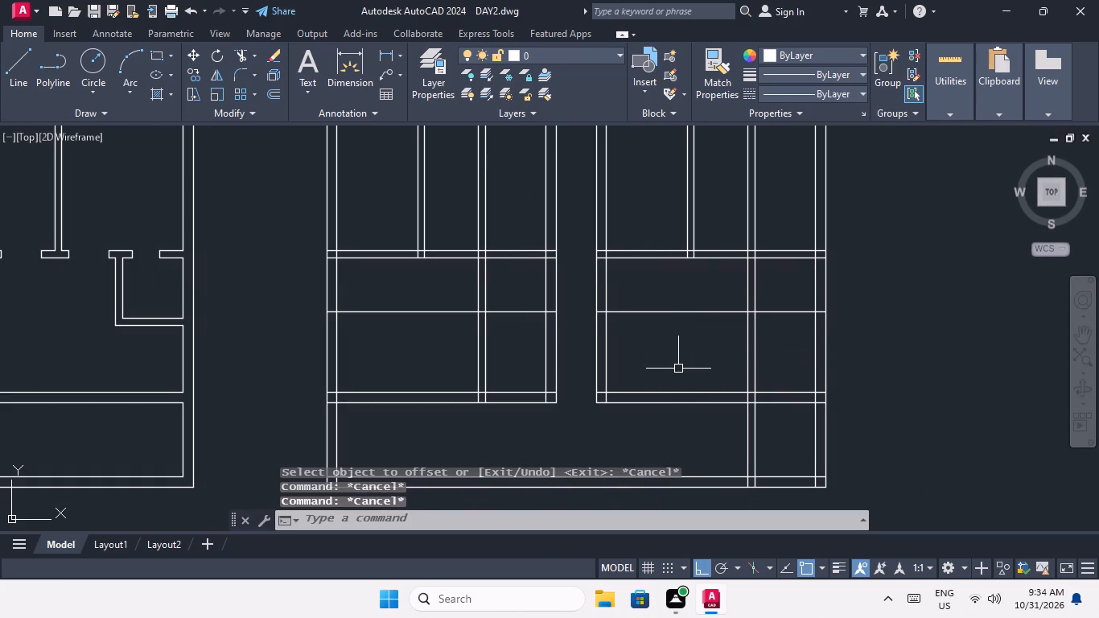
Offset the lowest pair of new horizontal small-room lines 6" down, in the right and left halves.
key(o)
key(Return)
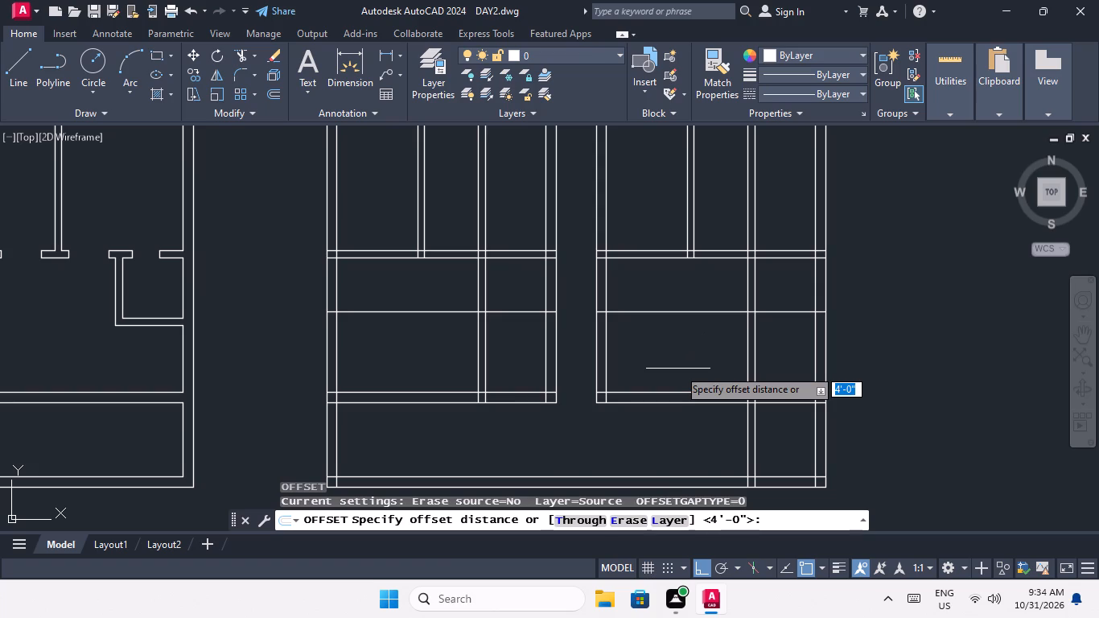
key(6)
key(shift+quotedbl)
key(Return)
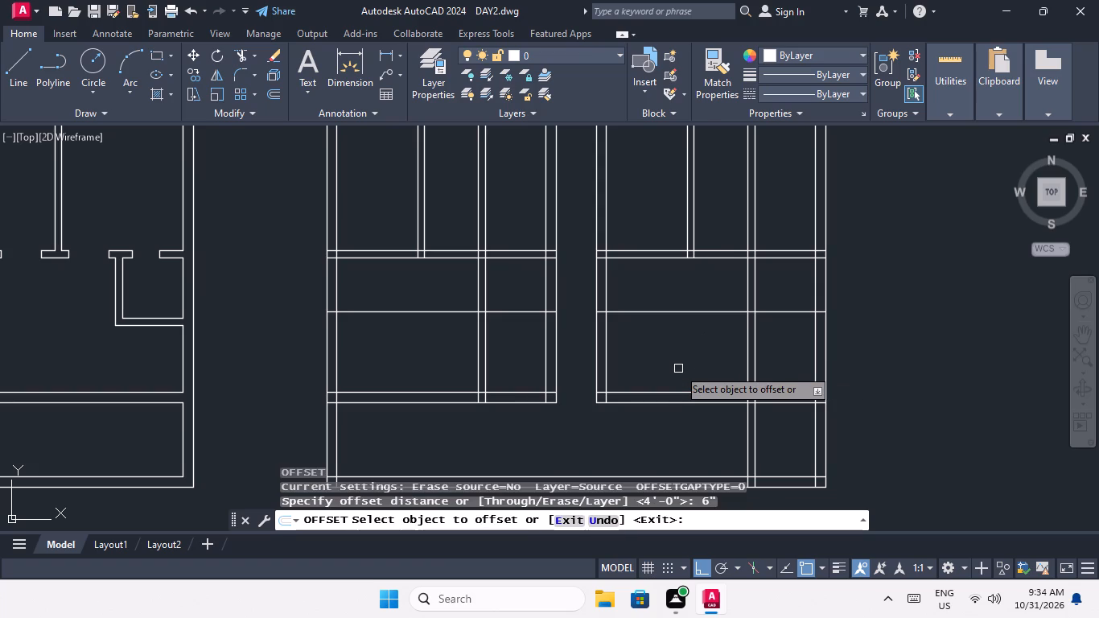
click(693, 311)
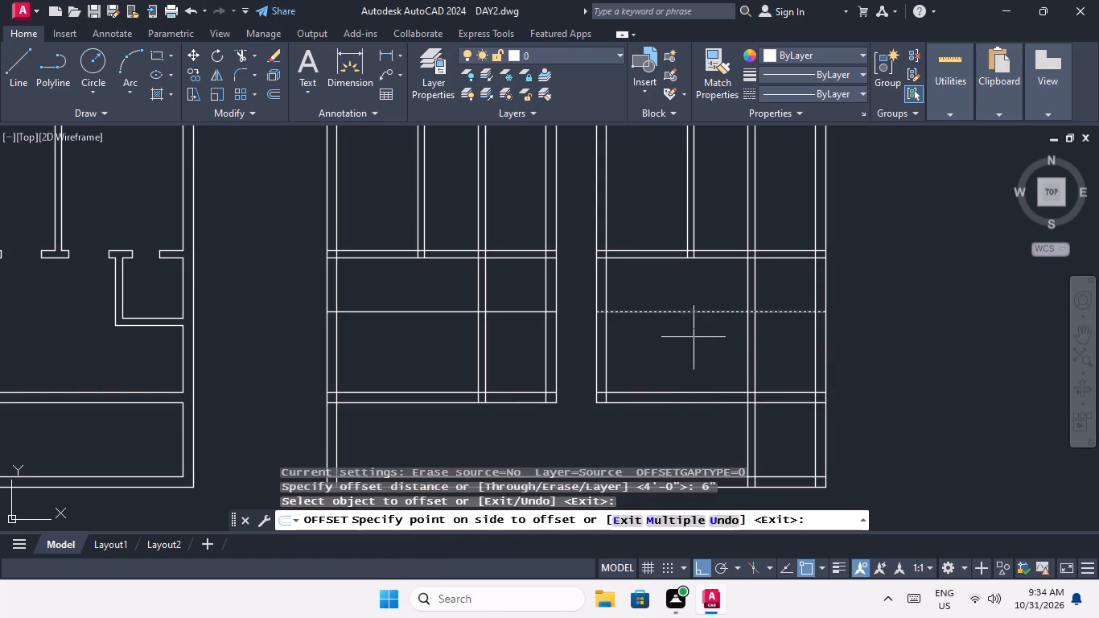
click(694, 337)
drag(432, 311, 433, 324)
click(434, 333)
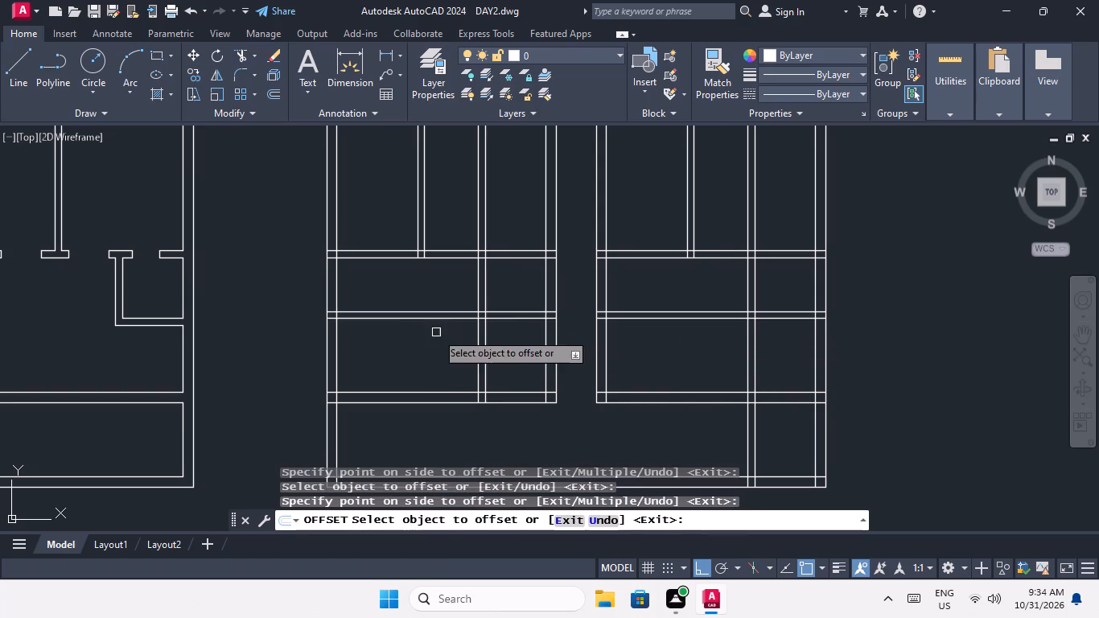
Offset the third row's new horizontal small-room lines 6" down in the right and left halves.
scroll(443, 327, down, 3)
scroll(499, 244, up, 4)
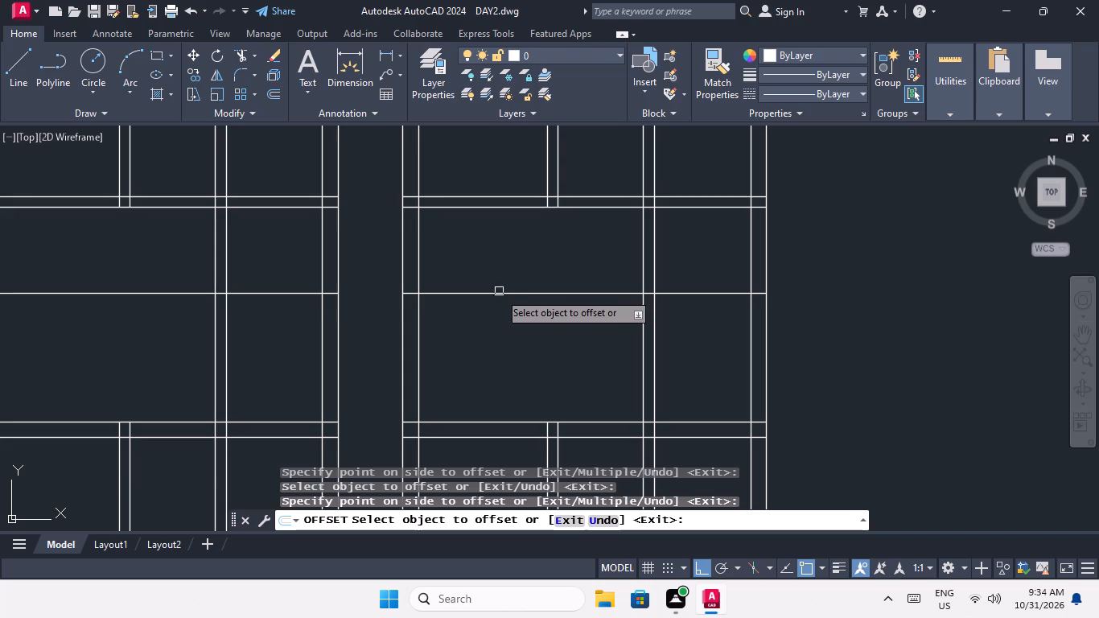
click(499, 294)
click(503, 324)
scroll(505, 314, down, 2)
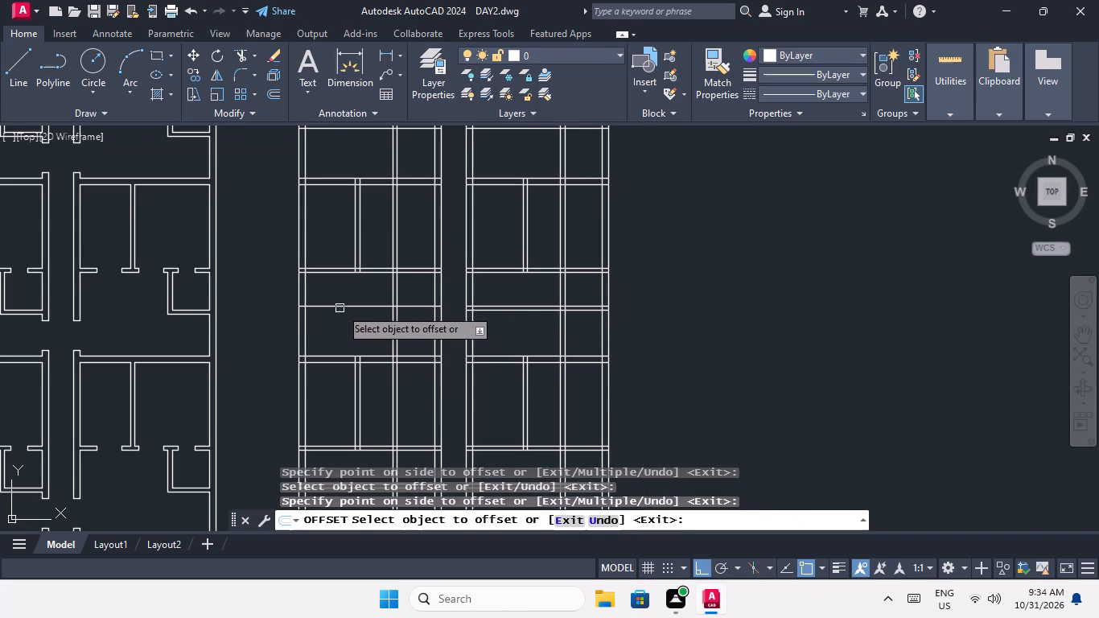
click(340, 308)
click(338, 321)
Offset the second row's new horizontal small-room lines 6" down in the left and right halves.
scroll(352, 303, down, 1)
middle_drag(358, 309, 373, 420)
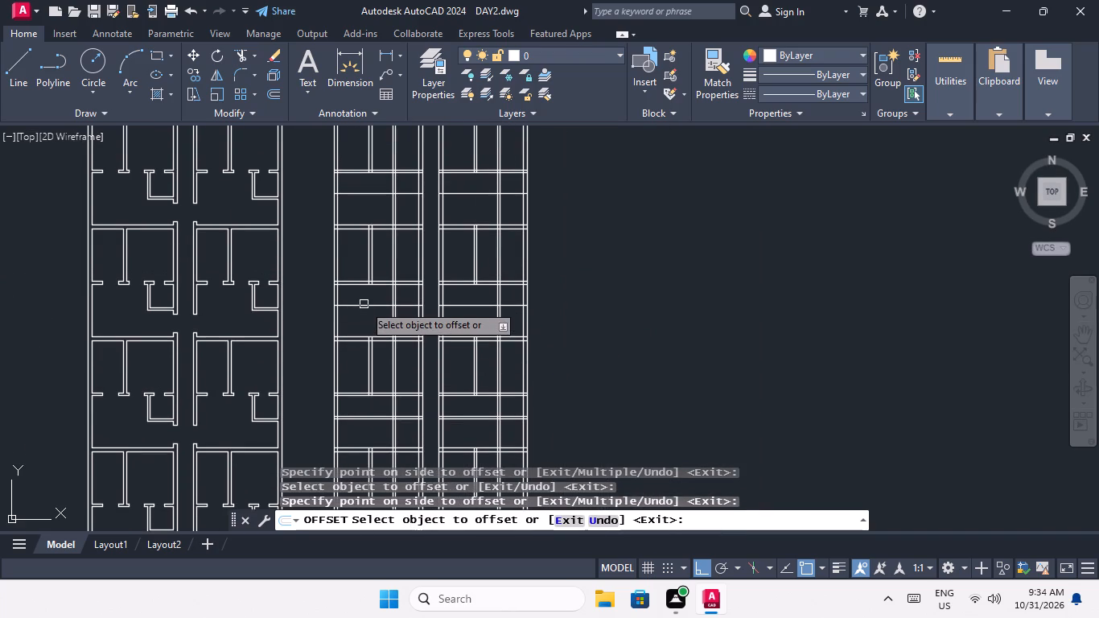
drag(364, 303, 364, 316)
click(367, 337)
scroll(467, 311, up, 2)
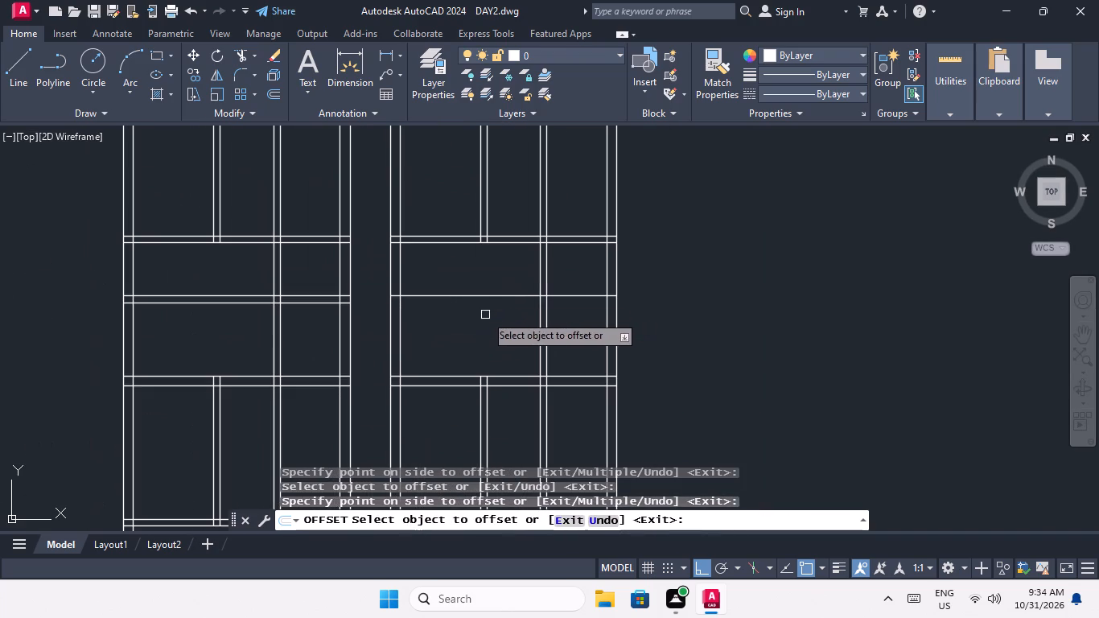
click(483, 294)
click(486, 320)
Offset the topmost row's new horizontal small-room lines 6" down in the right and left halves.
scroll(488, 318, down, 2)
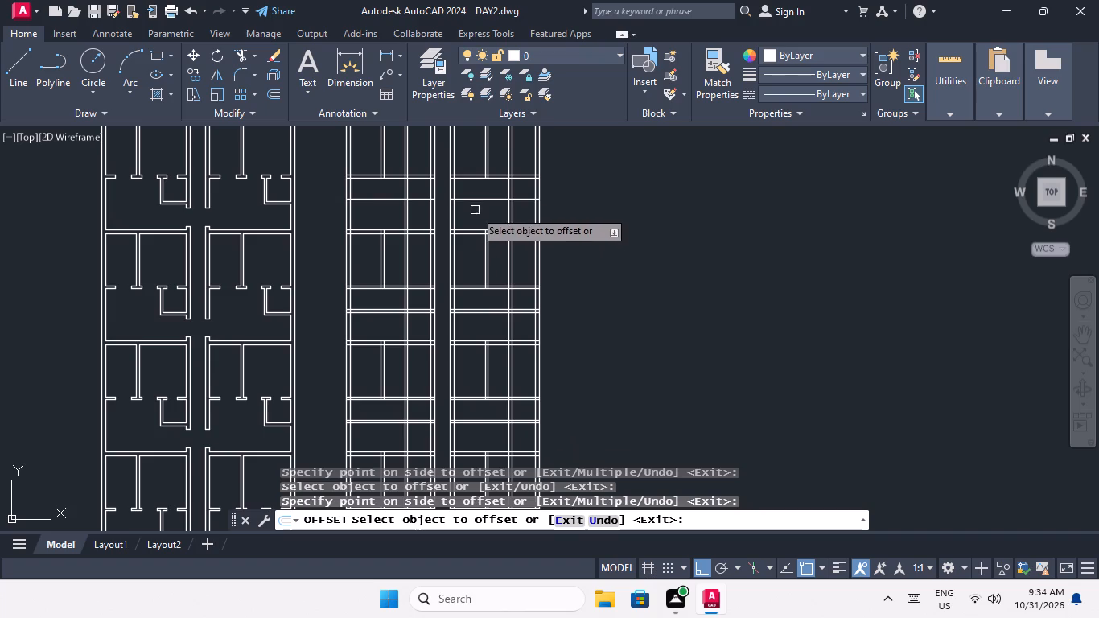
middle_drag(471, 188, 473, 307)
scroll(475, 328, up, 1)
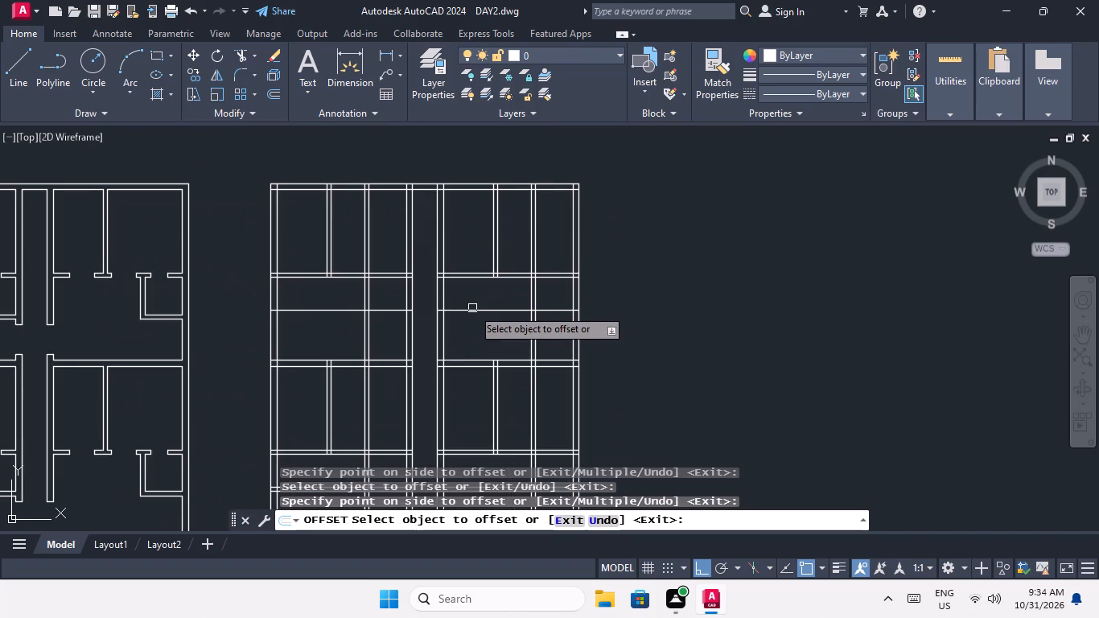
drag(472, 308, 476, 318)
click(484, 327)
scroll(484, 327, down, 1)
scroll(381, 322, up, 3)
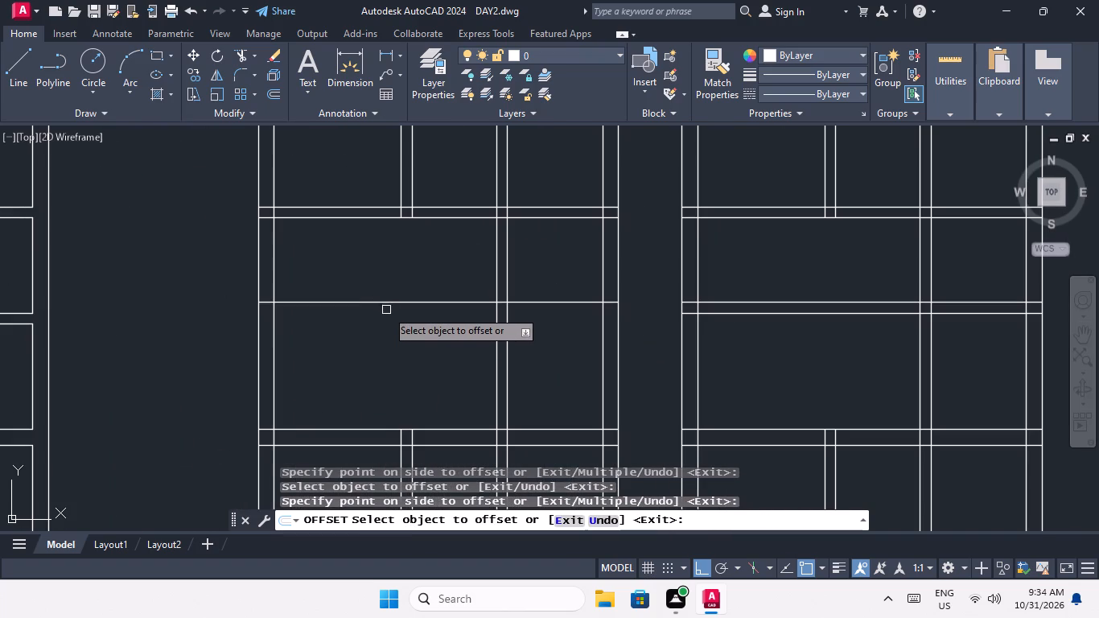
drag(390, 301, 393, 312)
click(401, 328)
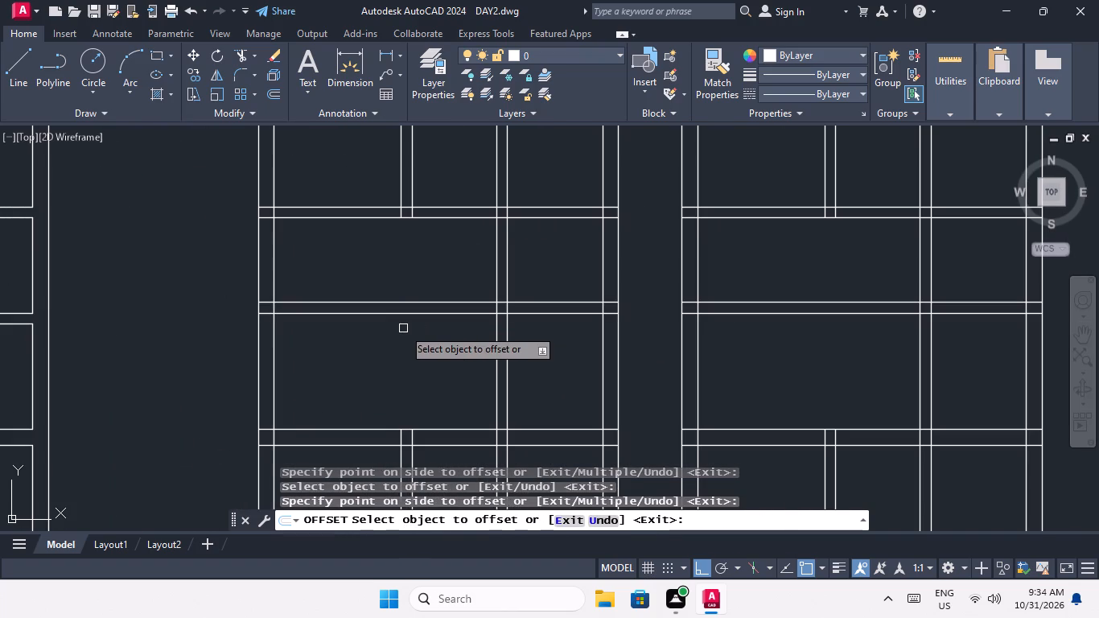
key(Escape)
key(Escape)
key(Escape)
Trim the vertical partition pair above the small room in the left and right halves of the fourth plan's topmost row.
key(t)
key(r)
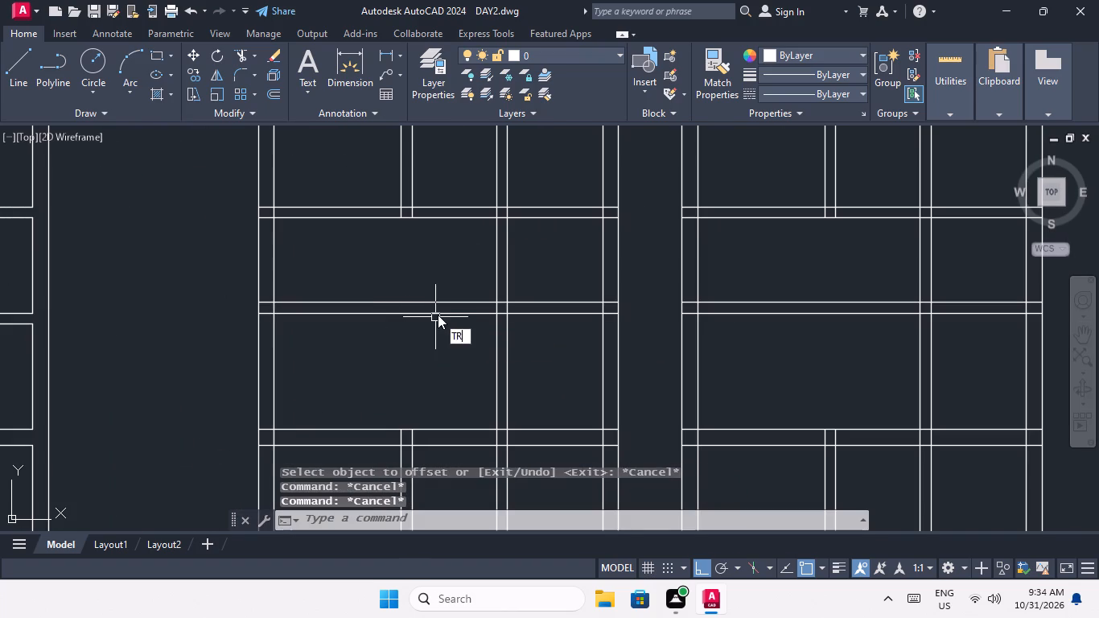
key(space)
key(space)
scroll(517, 185, up, 1)
drag(528, 156, 471, 175)
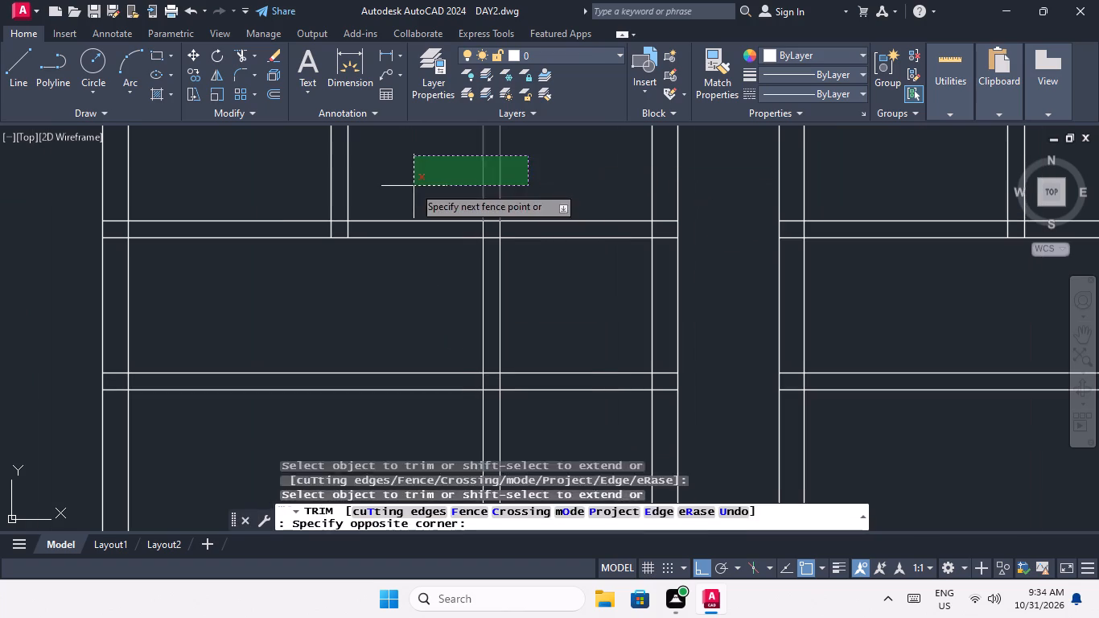
click(414, 186)
scroll(437, 213, down, 2)
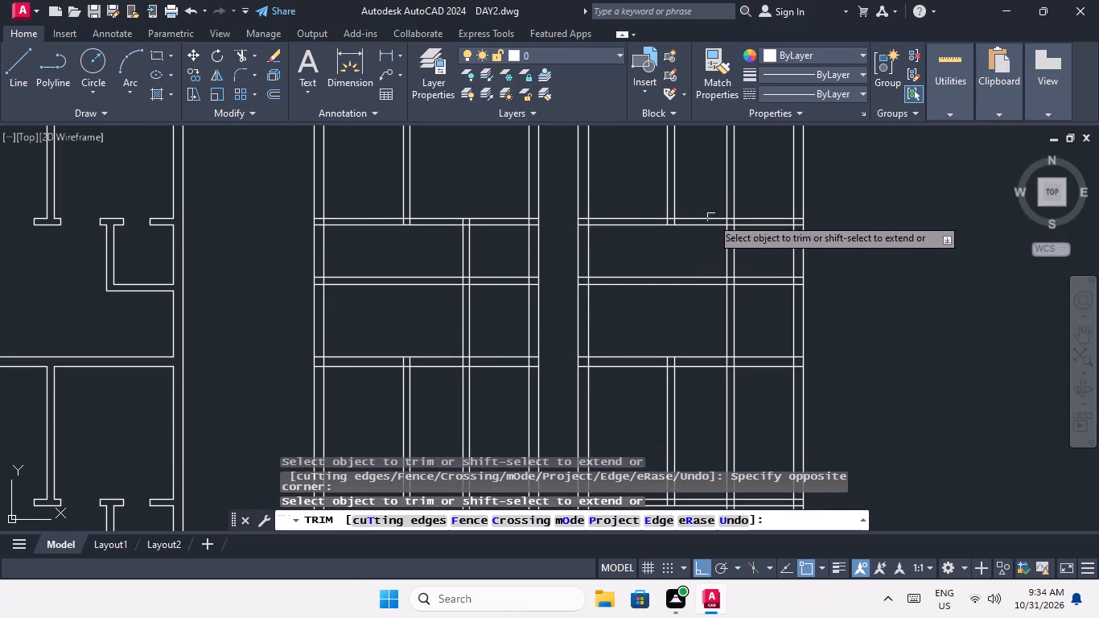
scroll(752, 216, up, 2)
drag(750, 181, 707, 183)
click(632, 181)
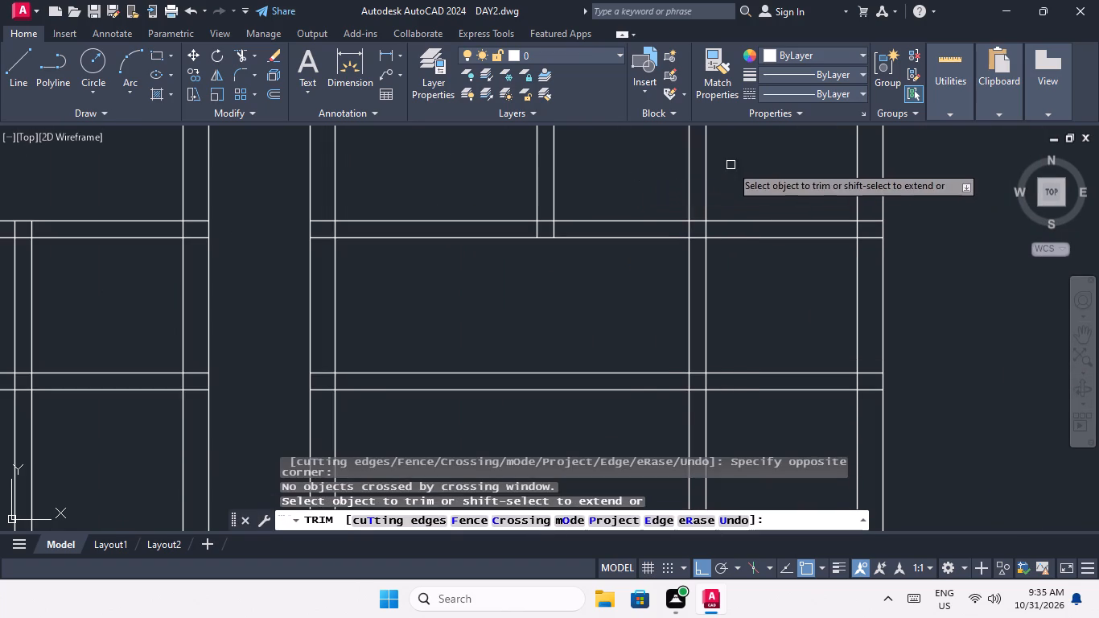
drag(735, 157, 702, 174)
click(673, 179)
scroll(673, 179, down, 2)
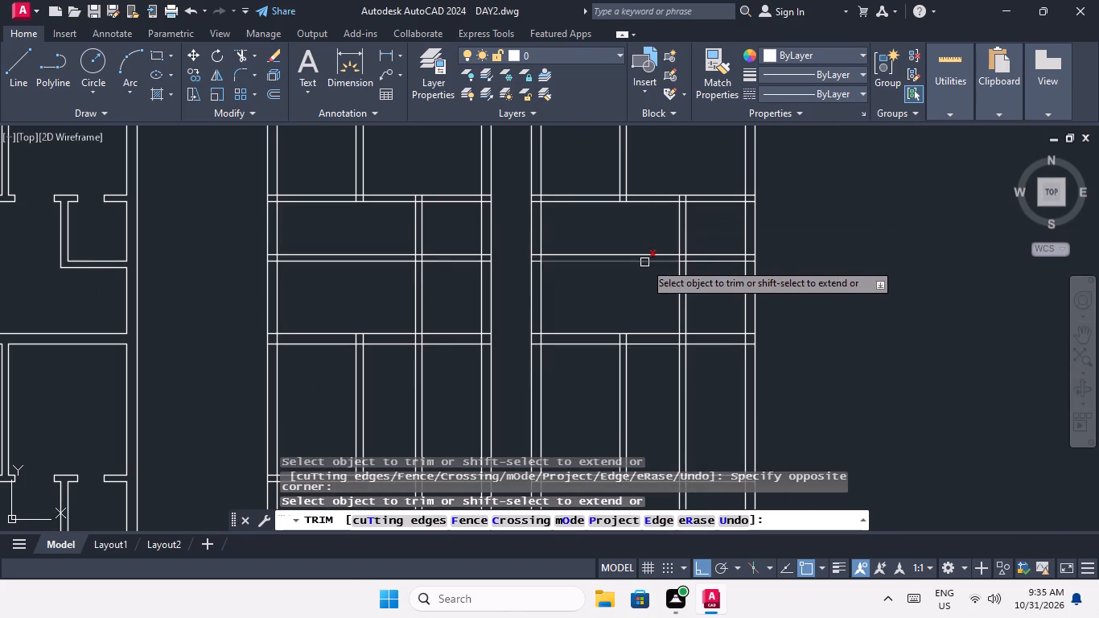
Trim the horizontal pair left of the small room and the vertical pair below it in the topmost row's right half.
scroll(644, 262, up, 3)
middle_drag(669, 284, 521, 381)
scroll(525, 377, up, 1)
drag(570, 391, 525, 358)
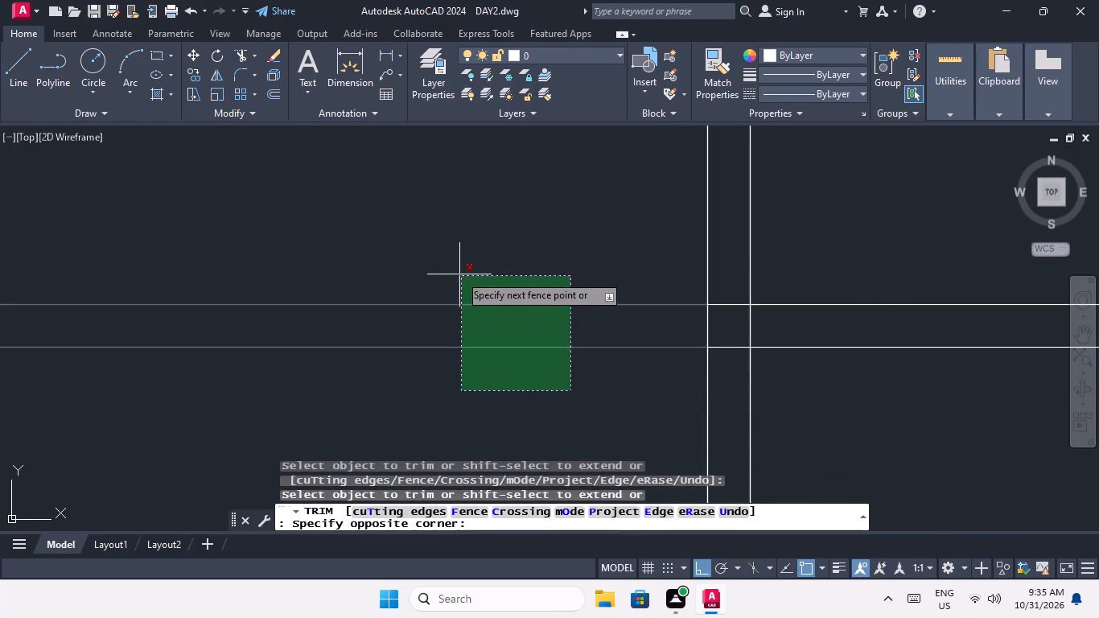
click(459, 271)
scroll(459, 271, down, 4)
scroll(505, 307, up, 2)
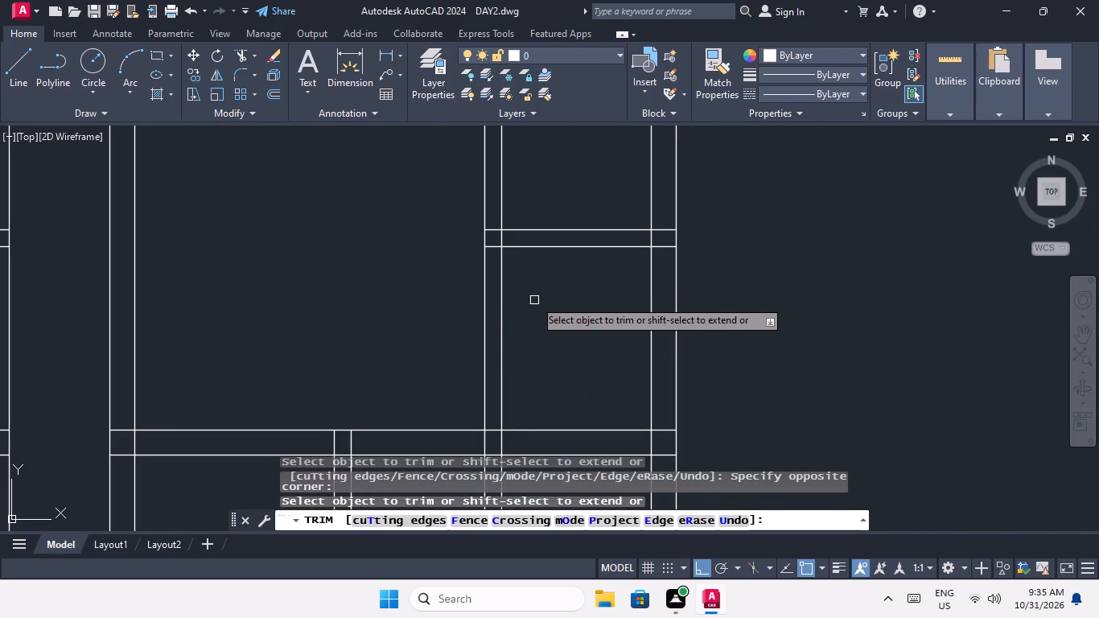
drag(529, 284, 486, 312)
click(401, 350)
scroll(416, 336, down, 2)
Trim the horizontal pair left of the small room and the vertical pair below it in the topmost row's left half.
middle_drag(425, 339, 590, 356)
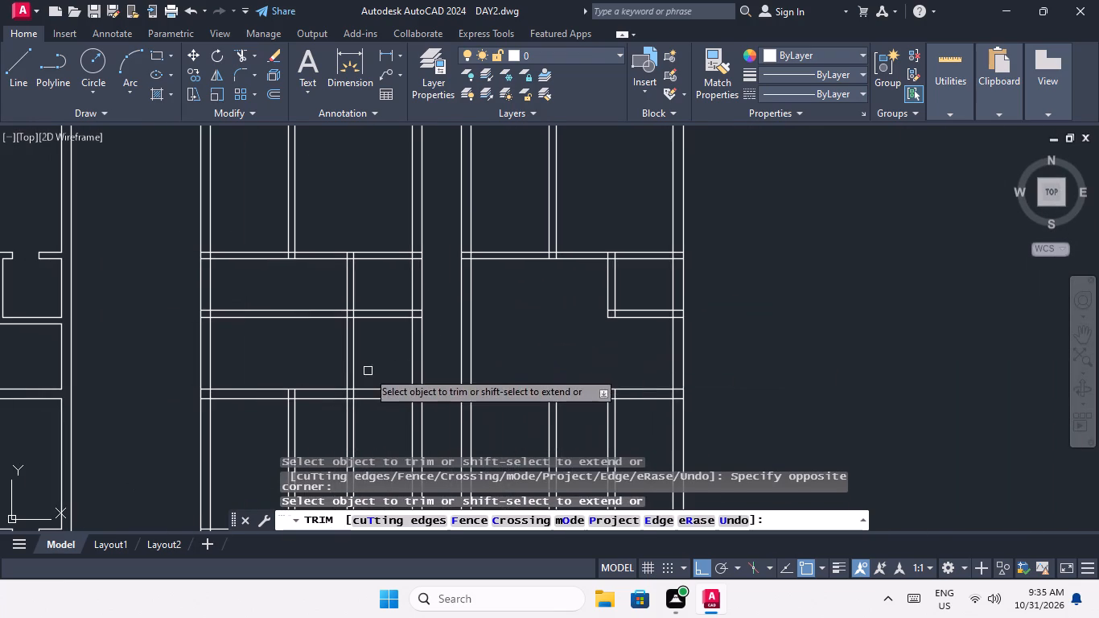
scroll(325, 320, up, 4)
click(349, 332)
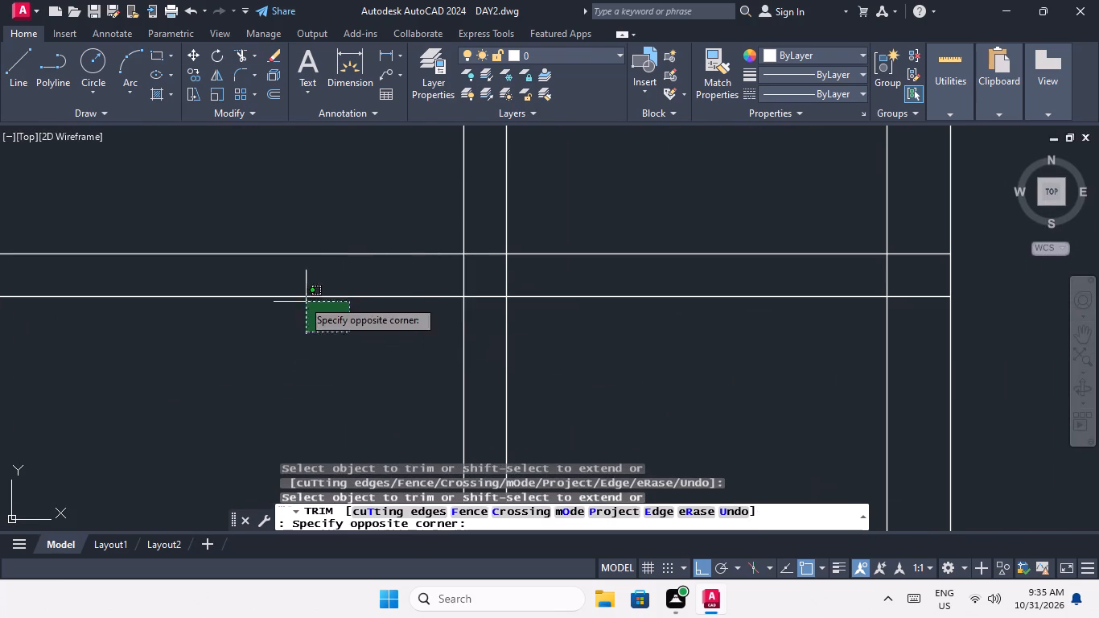
click(279, 236)
scroll(279, 235, down, 2)
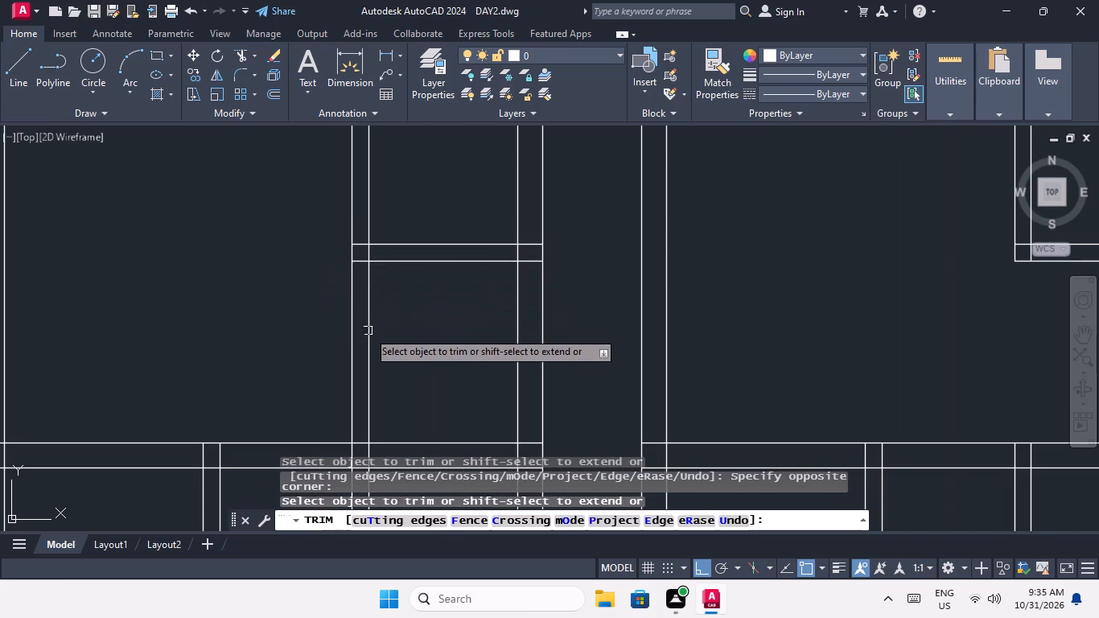
middle_drag(382, 336, 393, 332)
scroll(393, 332, down, 1)
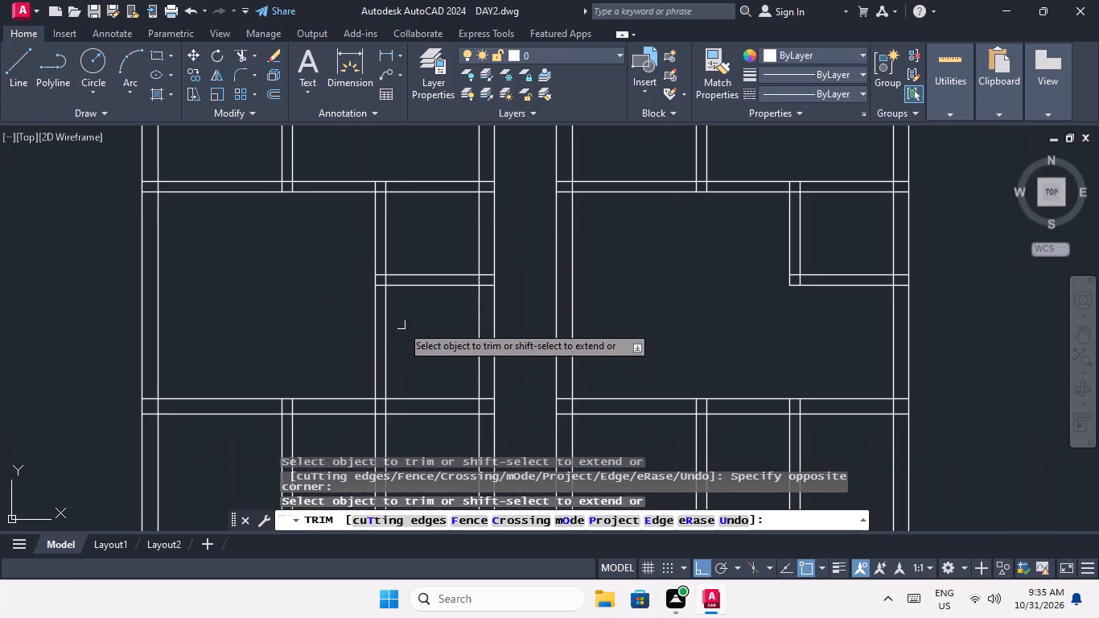
drag(401, 325, 334, 354)
click(319, 359)
scroll(321, 340, down, 1)
middle_drag(331, 341, 335, 315)
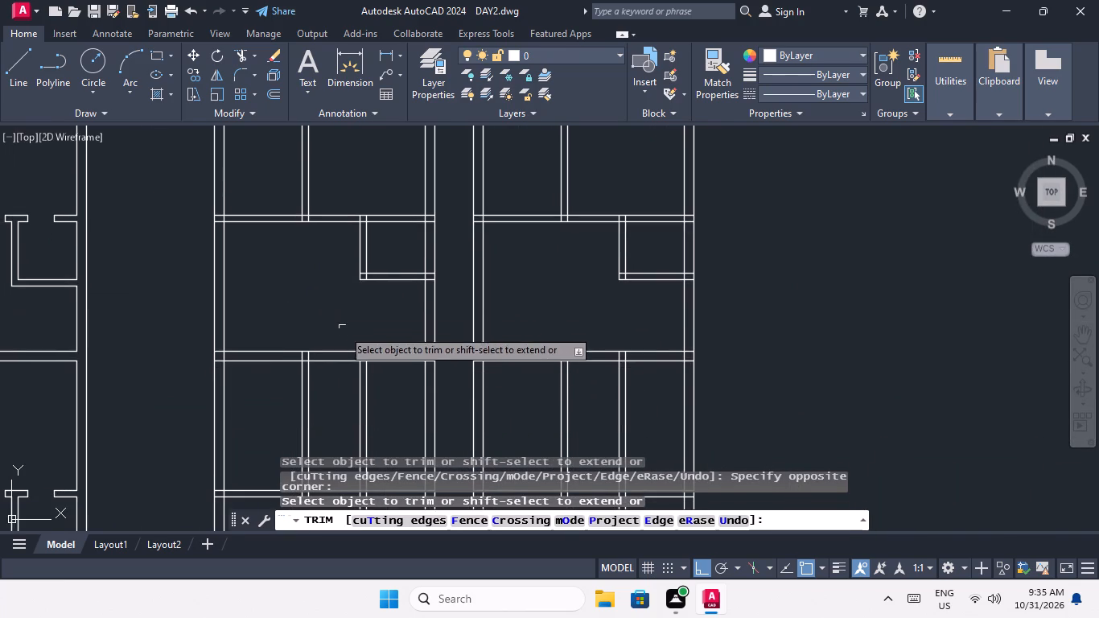
Trim the vertical partition pair above the small room in the second row's left and right halves.
middle_drag(598, 343, 561, 247)
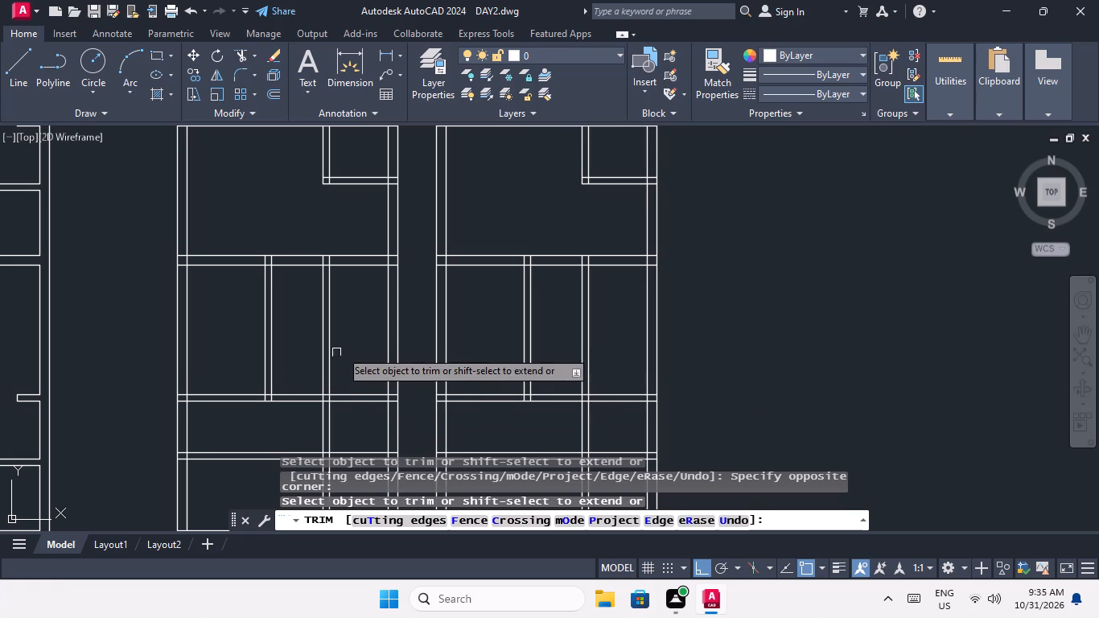
middle_drag(344, 343, 405, 294)
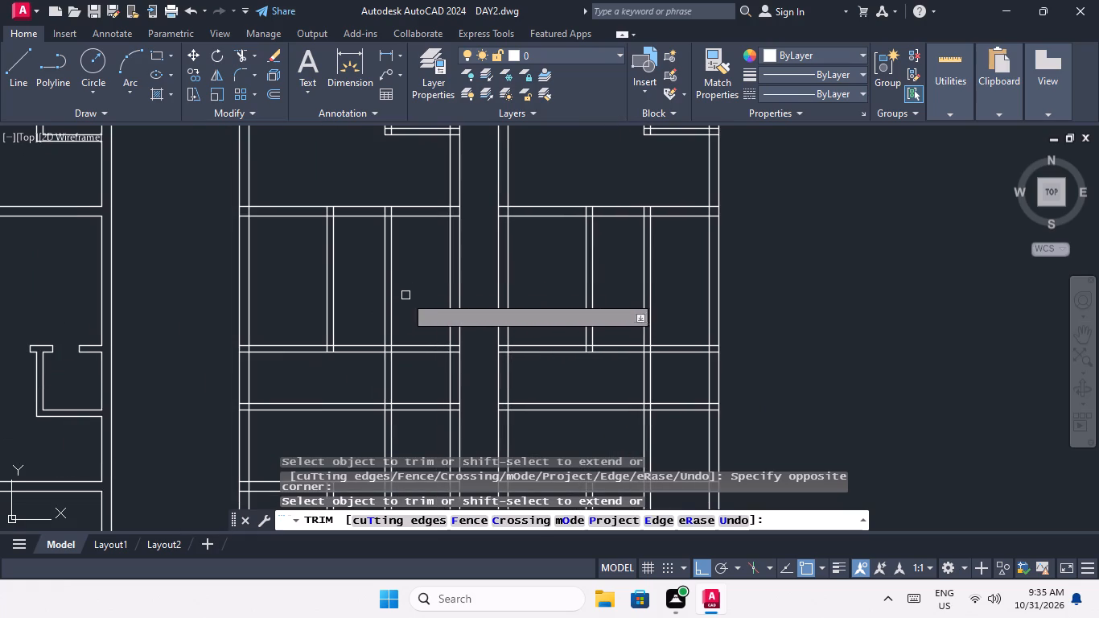
scroll(397, 244, up, 1)
middle_drag(411, 288, 414, 279)
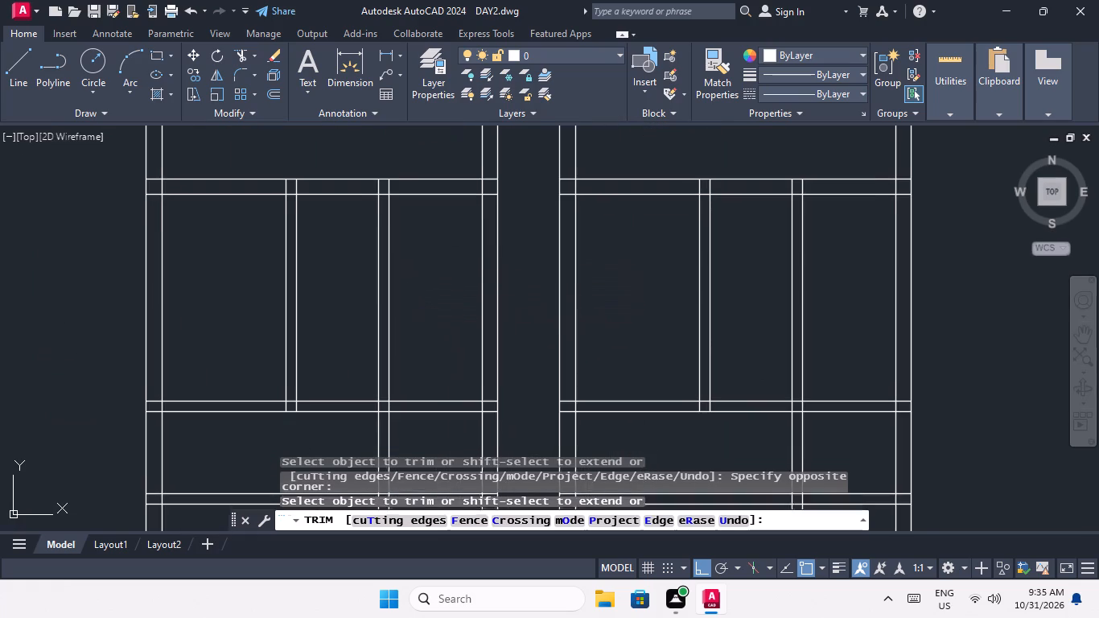
middle_drag(414, 279, 436, 208)
scroll(432, 299, up, 1)
drag(428, 232, 408, 266)
click(347, 283)
scroll(361, 266, down, 2)
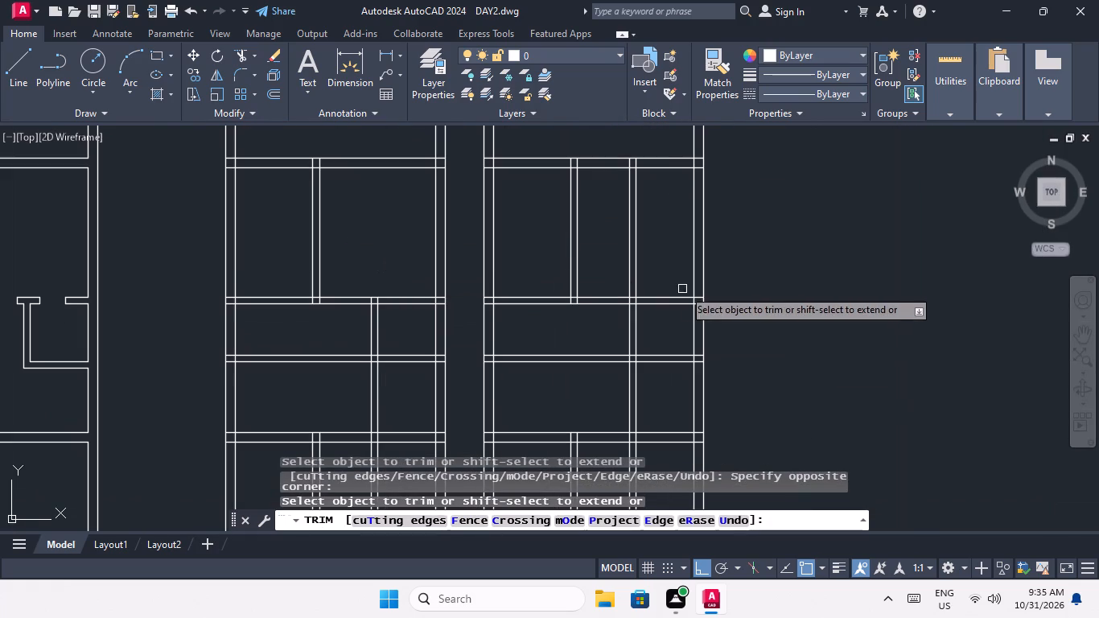
scroll(642, 272, up, 3)
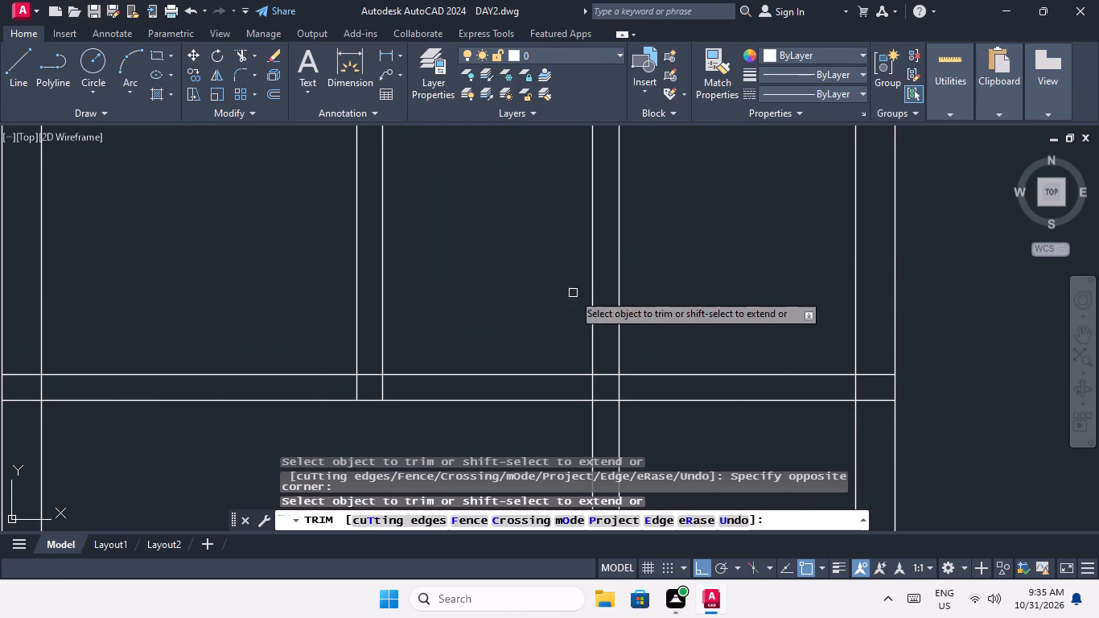
drag(664, 257, 653, 274)
drag(591, 304, 579, 308)
scroll(599, 268, down, 3)
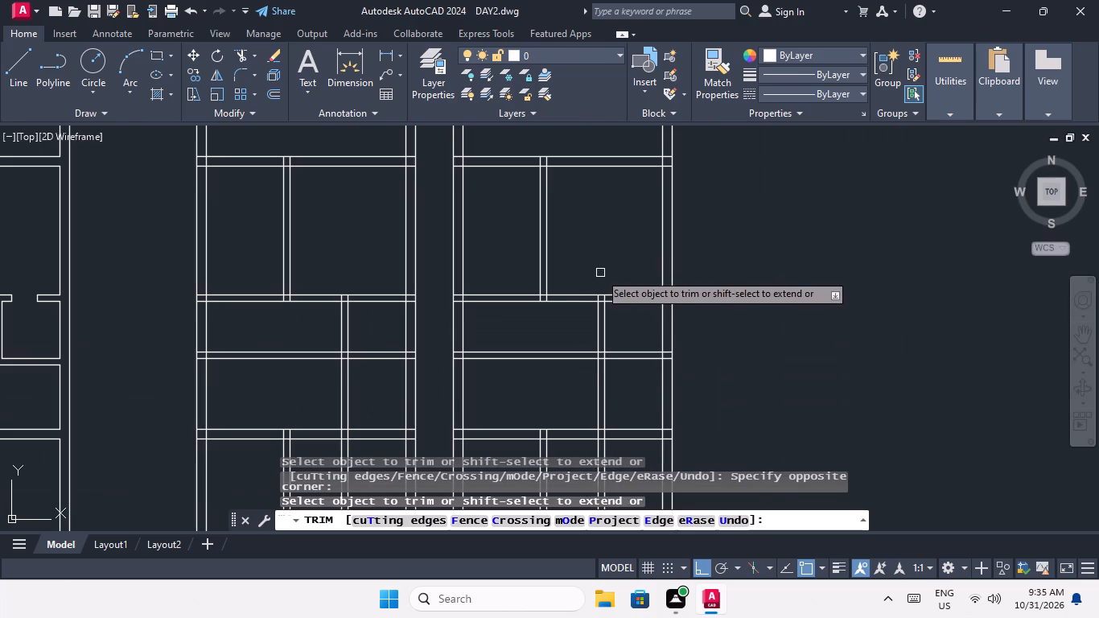
Trim the horizontal line pair left of the small room in the second row's left and right halves.
scroll(315, 366, up, 4)
drag(350, 373, 313, 351)
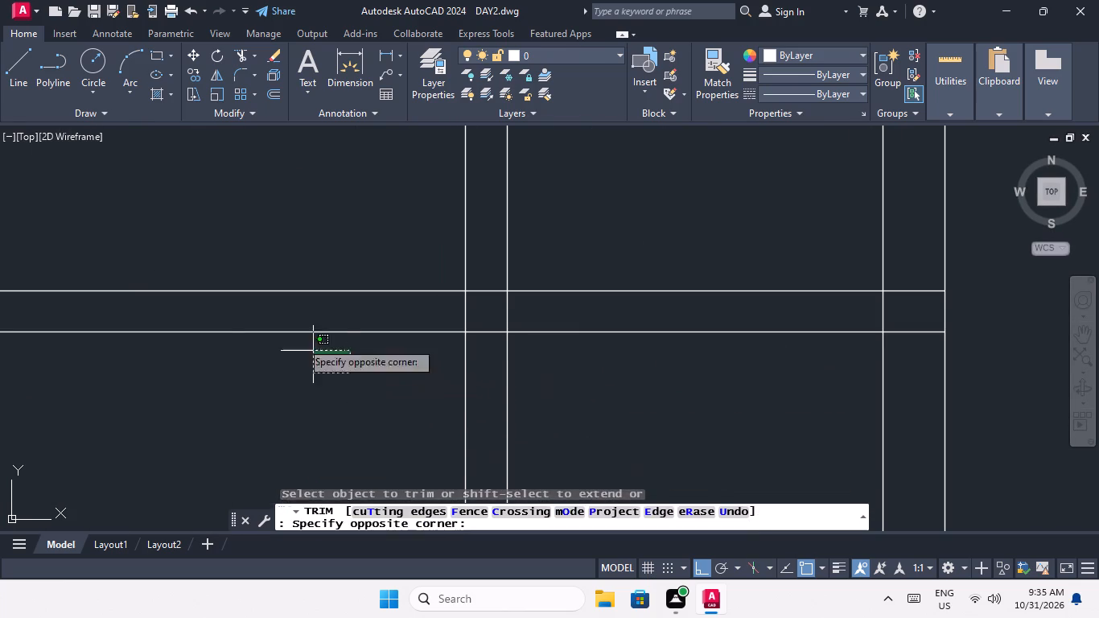
click(238, 248)
scroll(240, 254, down, 4)
scroll(530, 279, up, 4)
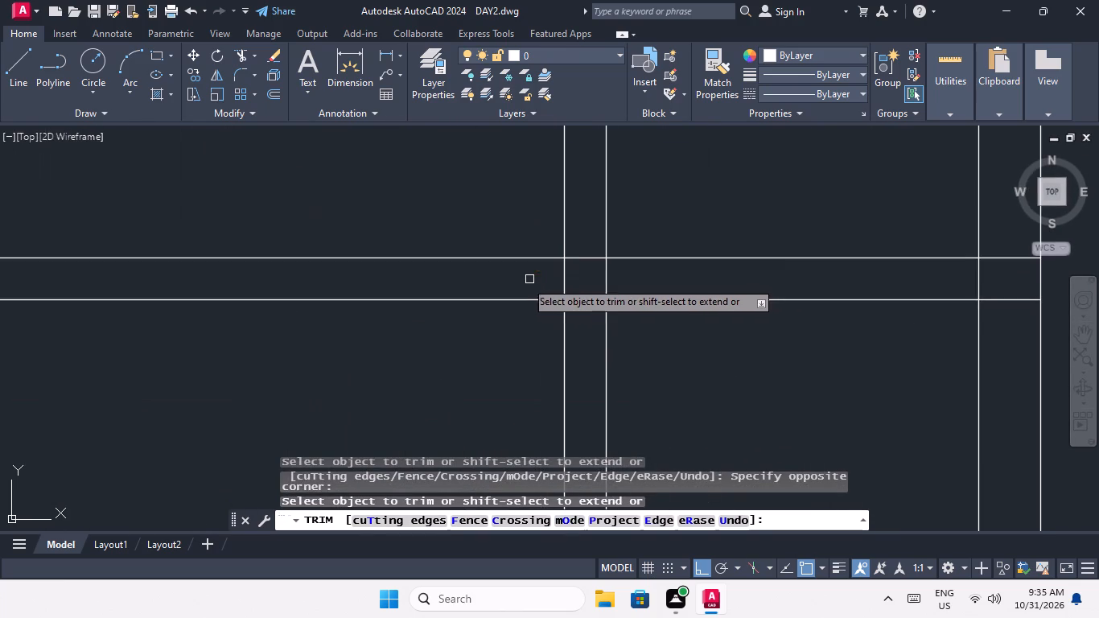
scroll(488, 293, up, 1)
drag(490, 328, 476, 285)
drag(430, 179, 430, 195)
scroll(452, 237, down, 3)
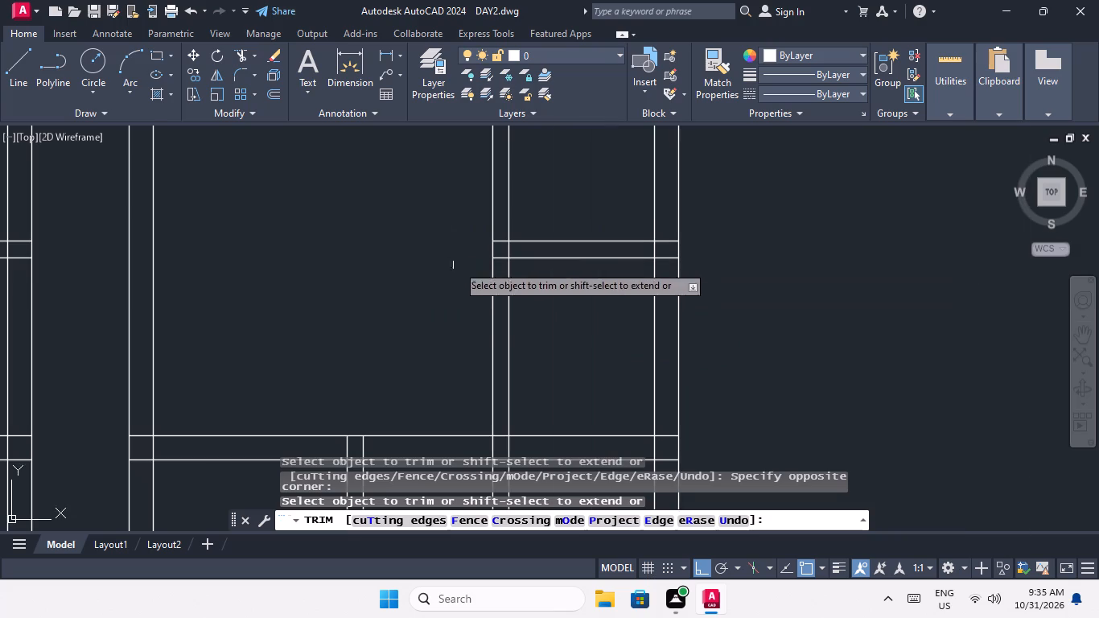
Trim the vertical line pair below the small room in the second row's left and right halves.
middle_drag(417, 328, 524, 302)
scroll(511, 304, down, 2)
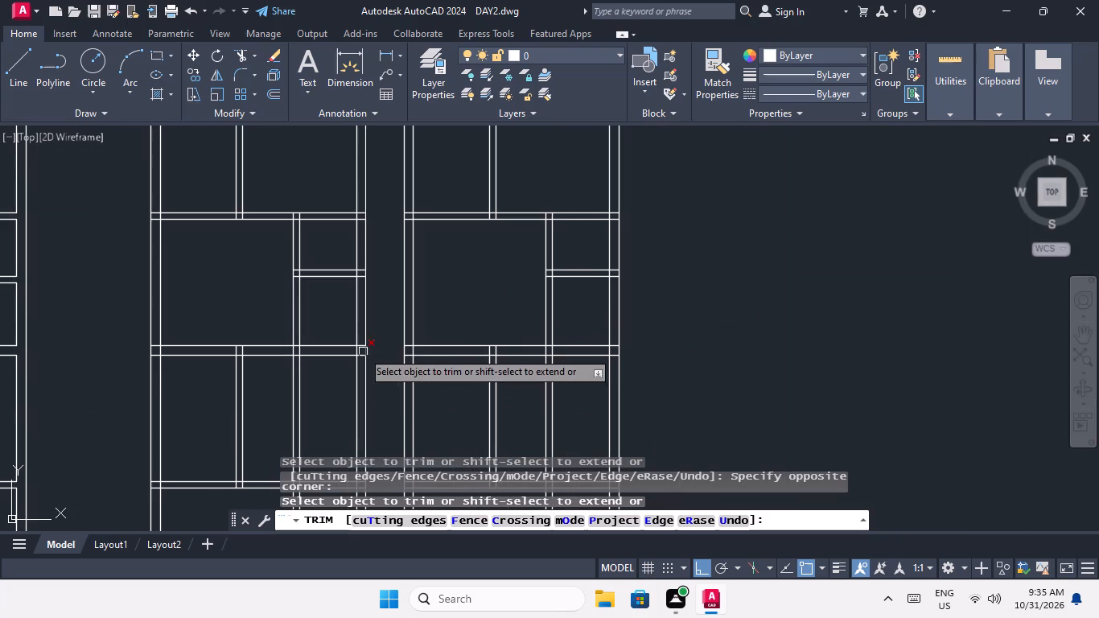
scroll(287, 323, up, 1)
middle_drag(303, 331, 412, 311)
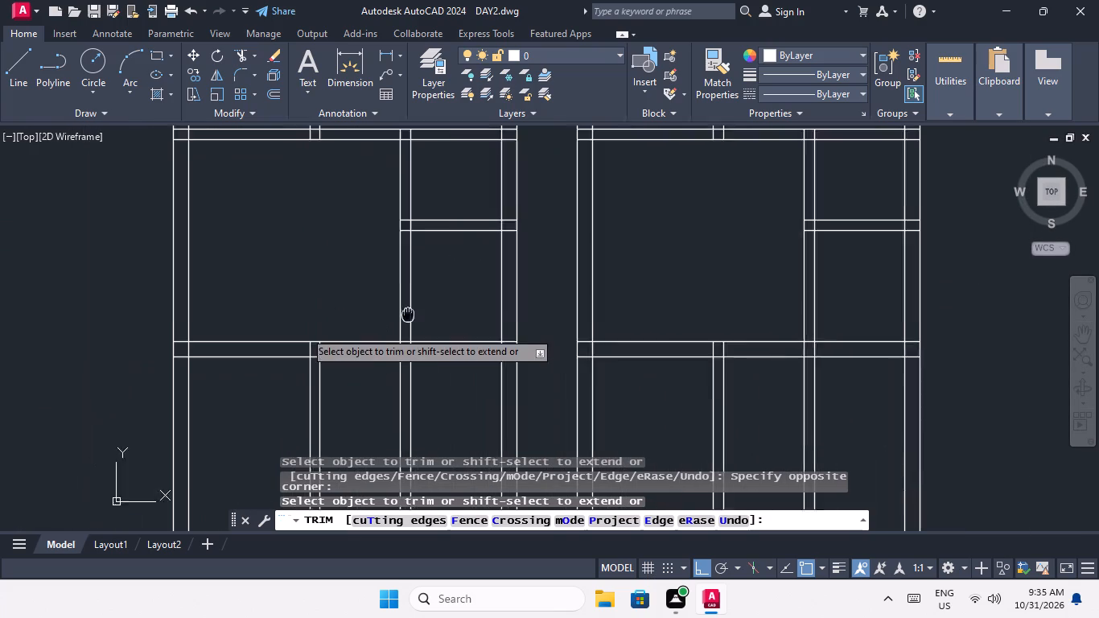
middle_drag(412, 311, 424, 305)
scroll(431, 307, down, 1)
scroll(455, 278, up, 2)
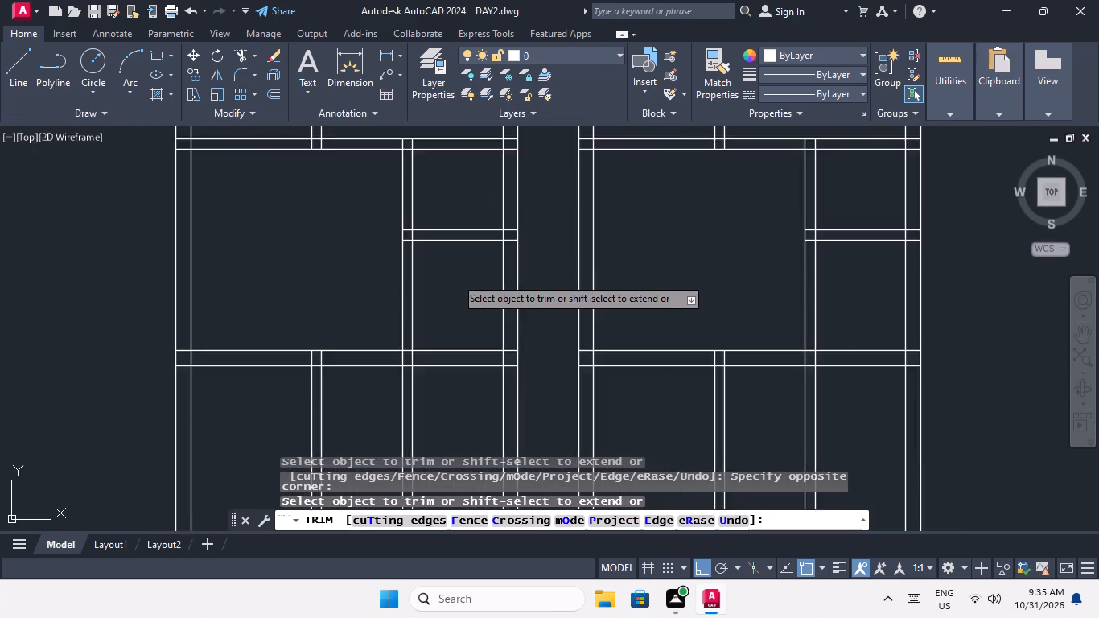
drag(443, 266, 393, 297)
click(294, 336)
scroll(307, 327, down, 4)
scroll(417, 315, up, 1)
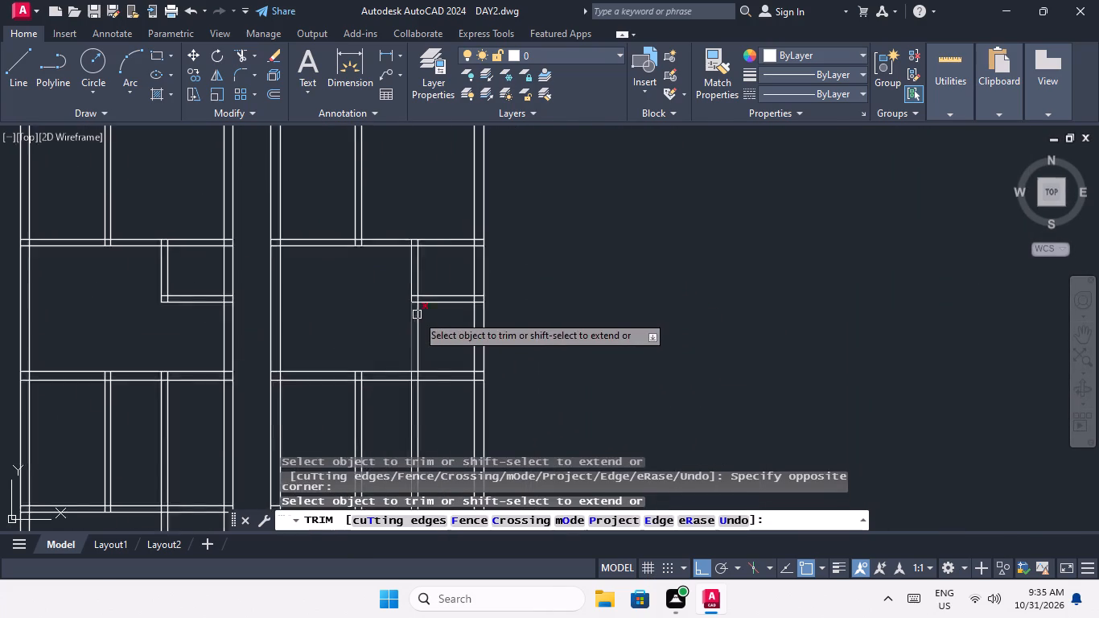
scroll(417, 315, up, 2)
drag(448, 320, 368, 356)
click(354, 359)
scroll(358, 350, down, 3)
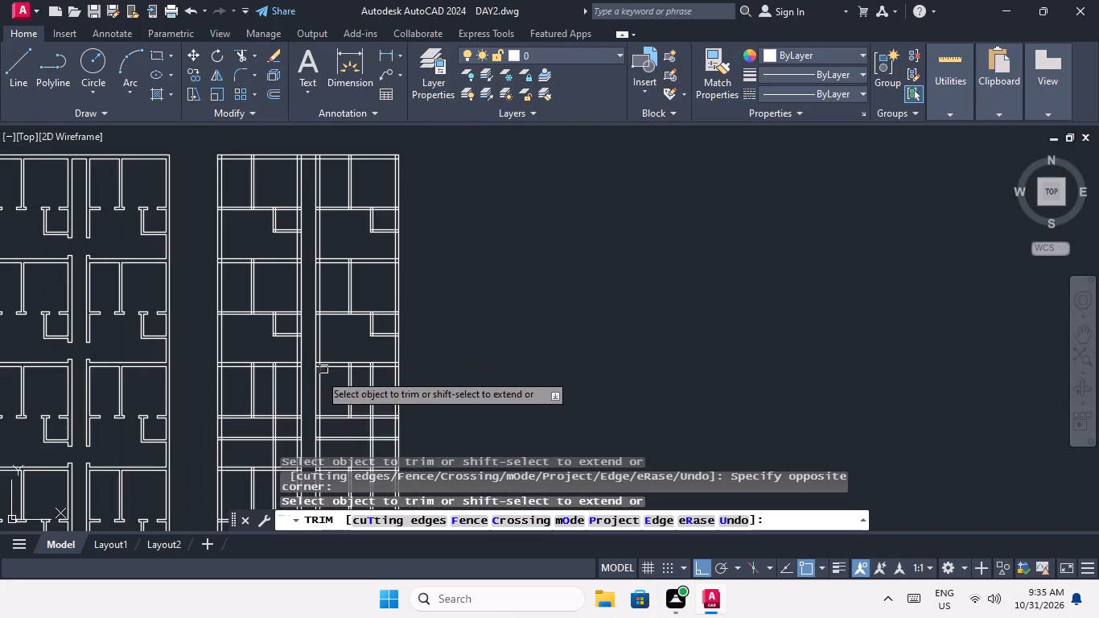
Trim the vertical partition pair above the small room in the third row's left and right halves.
scroll(283, 402, up, 4)
middle_drag(298, 388, 362, 258)
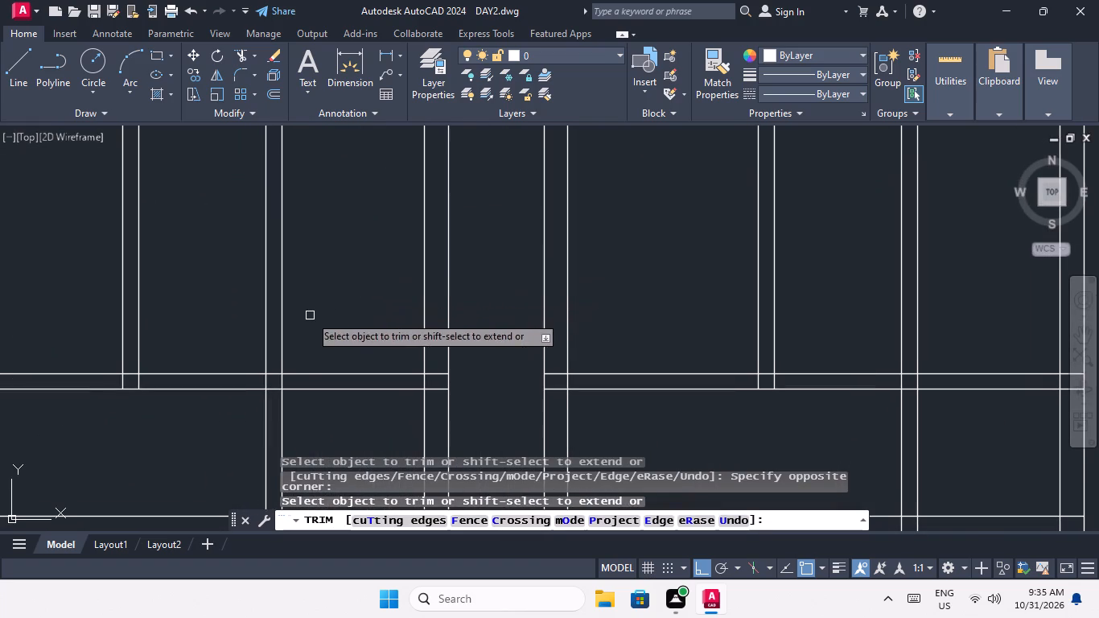
drag(329, 277, 302, 298)
click(230, 324)
scroll(255, 295, down, 4)
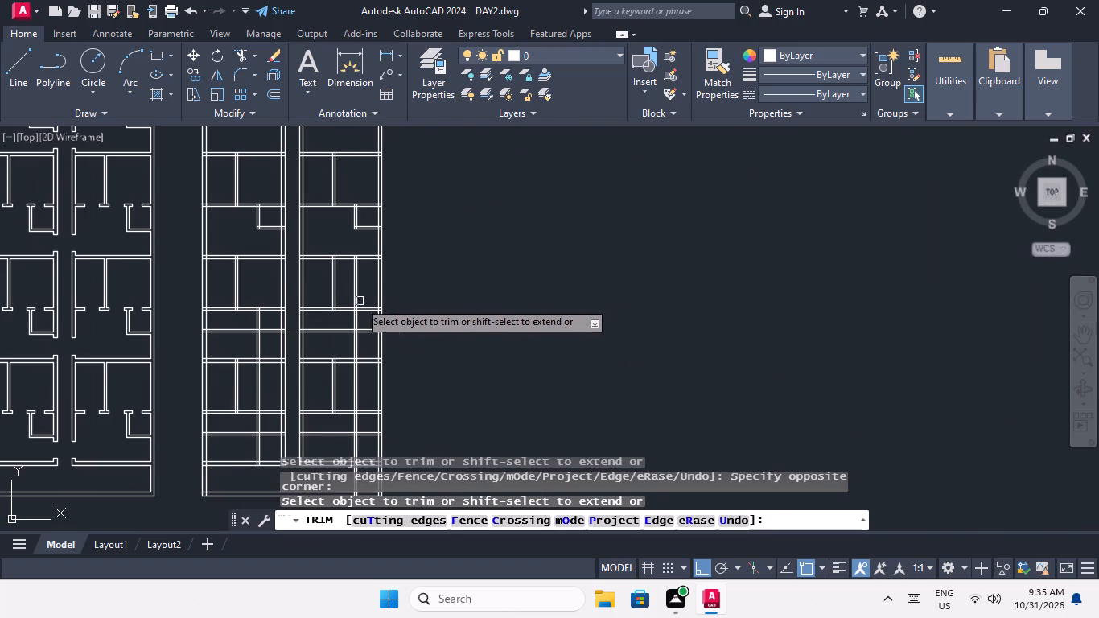
scroll(356, 302, up, 4)
middle_drag(360, 299, 385, 269)
drag(440, 225, 384, 259)
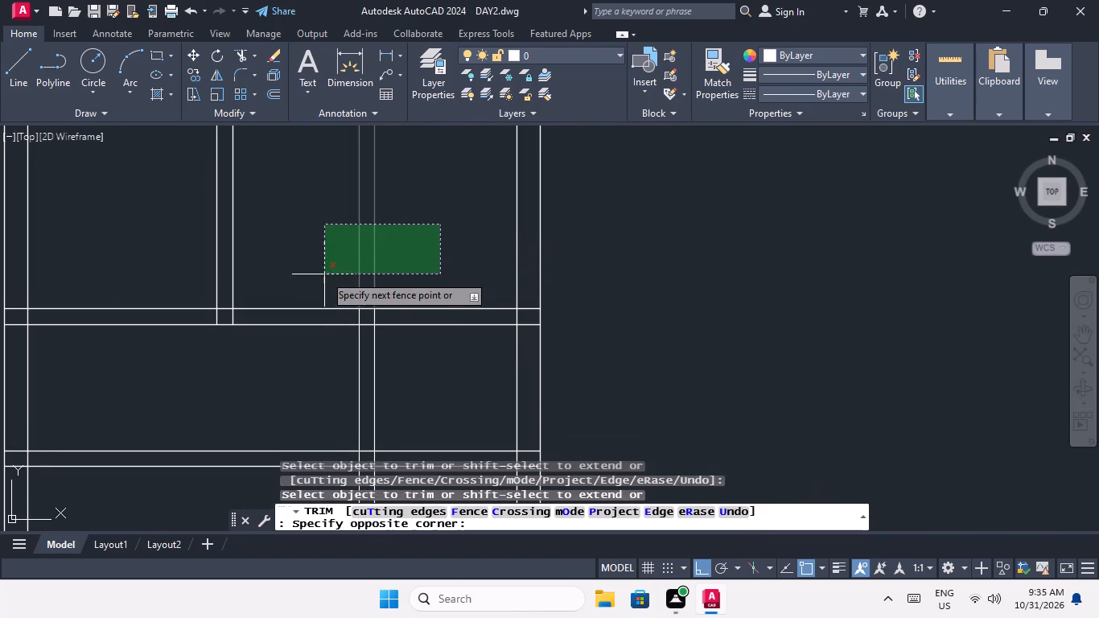
drag(324, 274, 344, 266)
scroll(374, 237, down, 3)
Trim the horizontal line pair left of the small room in the third row's left and right halves.
middle_drag(345, 308, 451, 266)
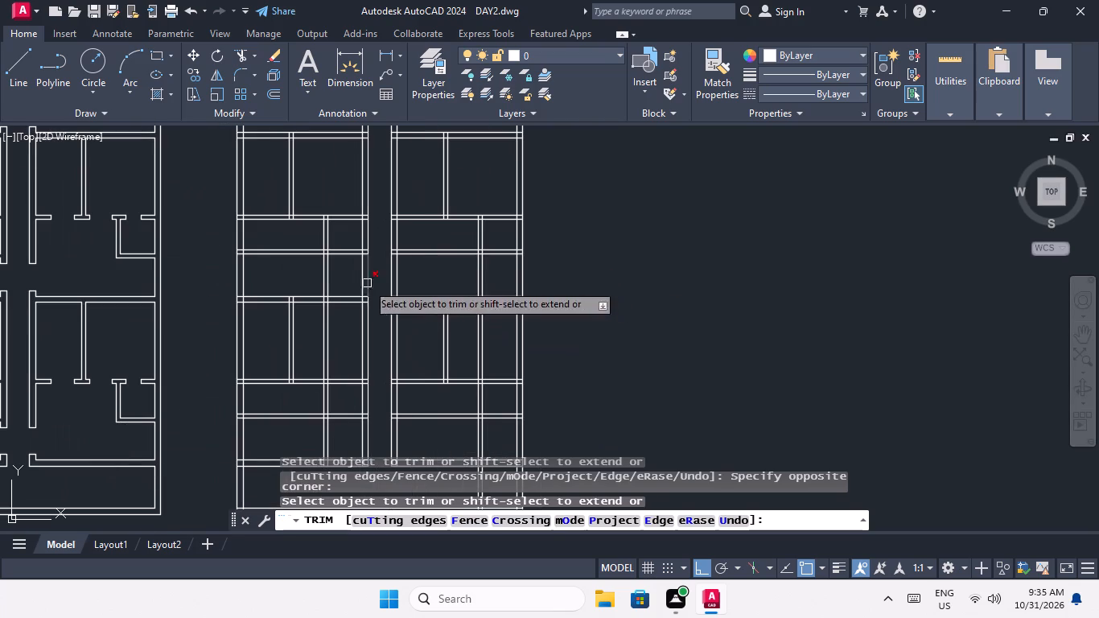
scroll(311, 266, up, 4)
middle_drag(275, 340, 267, 361)
scroll(270, 314, down, 1)
middle_drag(253, 351, 238, 385)
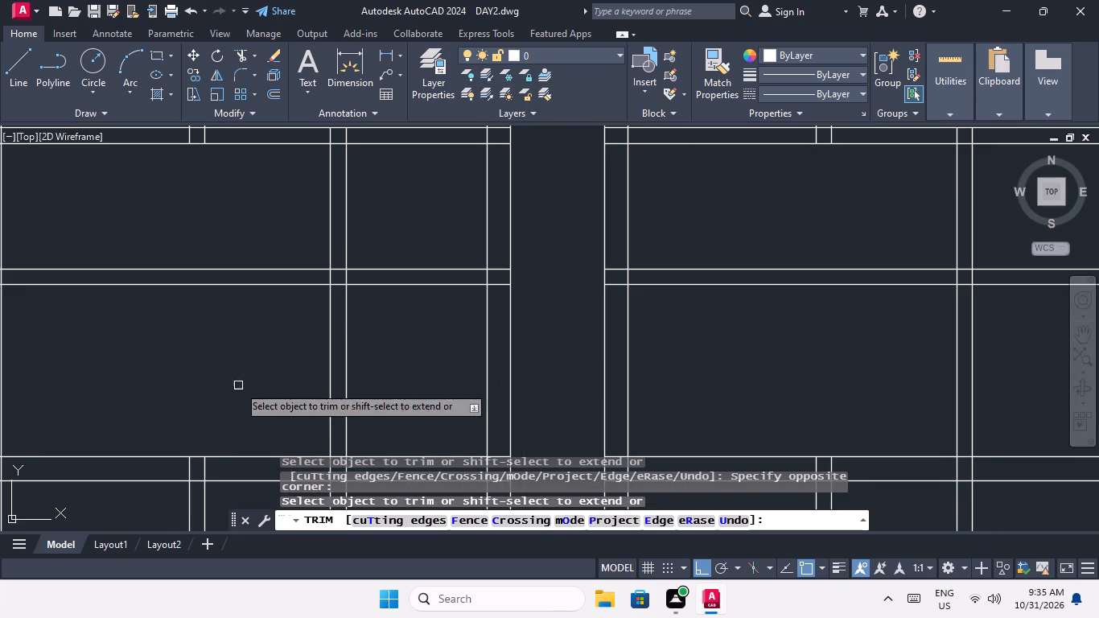
scroll(263, 336, up, 1)
click(264, 336)
click(204, 194)
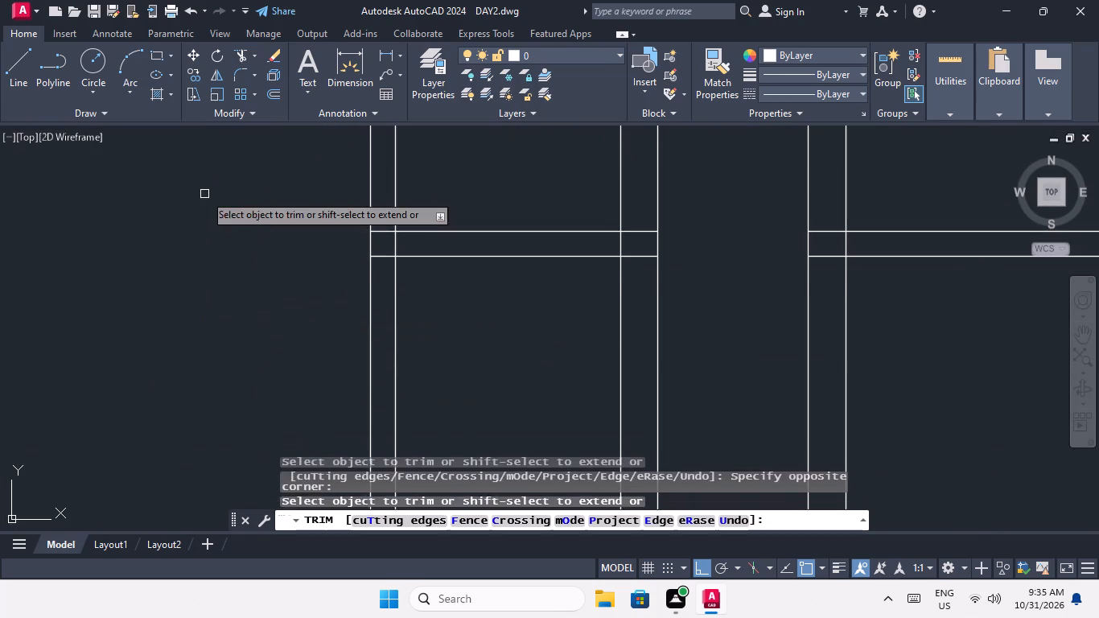
scroll(208, 214, down, 3)
scroll(474, 248, up, 3)
middle_drag(510, 278, 402, 369)
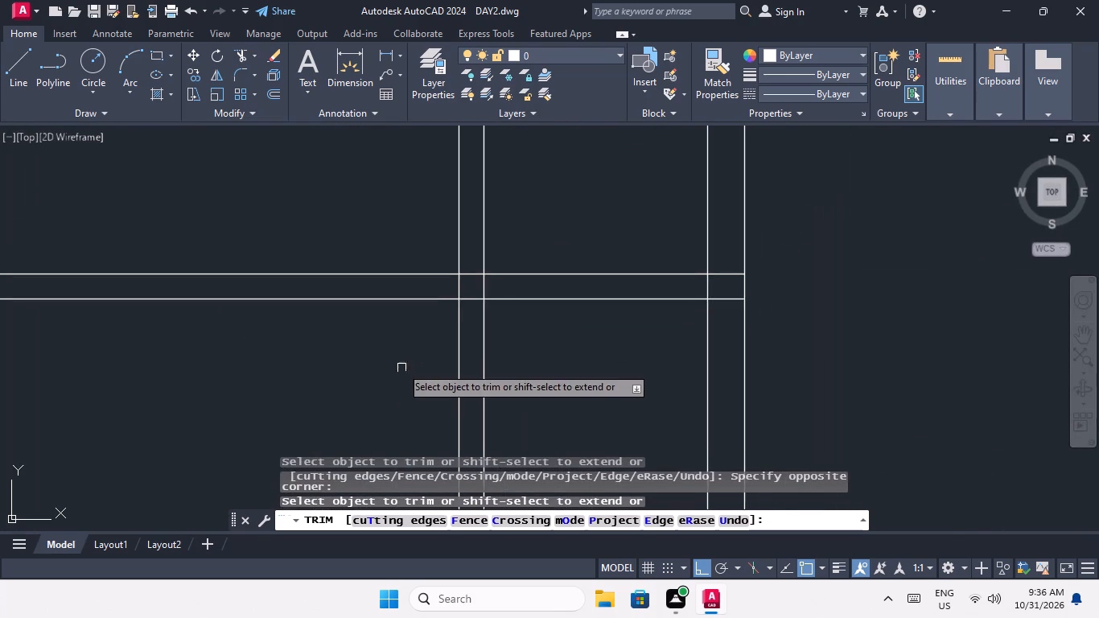
scroll(397, 358, up, 1)
drag(390, 347, 373, 328)
drag(266, 163, 270, 176)
scroll(290, 213, down, 4)
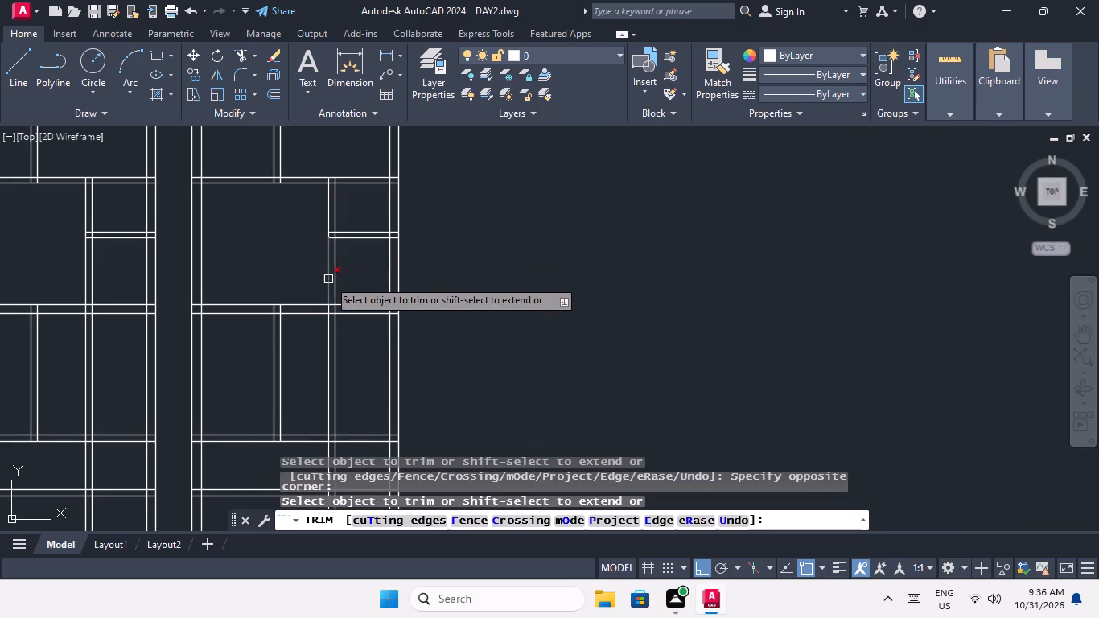
middle_drag(524, 347, 745, 299)
scroll(737, 295, down, 1)
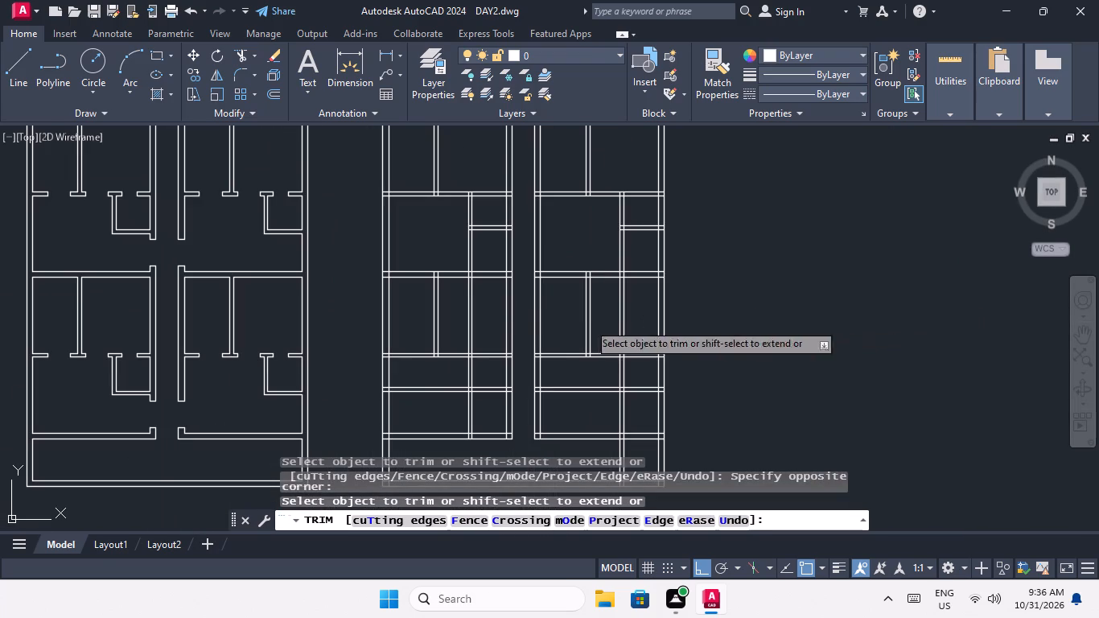
Trim the vertical line pair below the small room in the third row's left and right halves.
scroll(475, 262, up, 3)
middle_drag(477, 299, 449, 454)
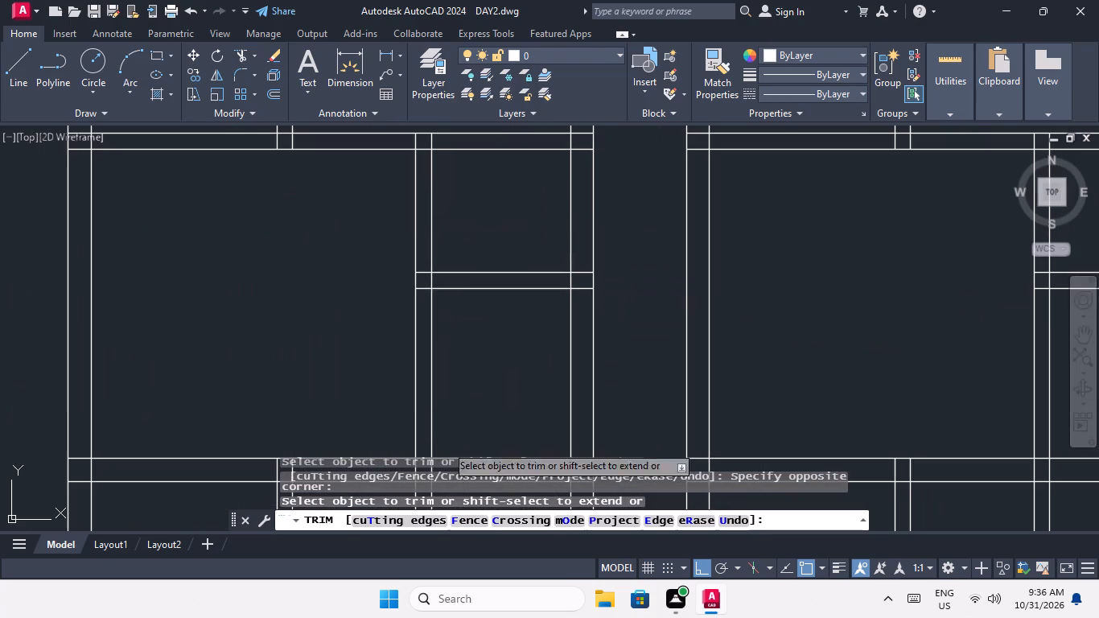
middle_drag(471, 344, 500, 274)
drag(498, 292, 447, 315)
click(397, 327)
scroll(399, 311, down, 4)
scroll(520, 307, up, 4)
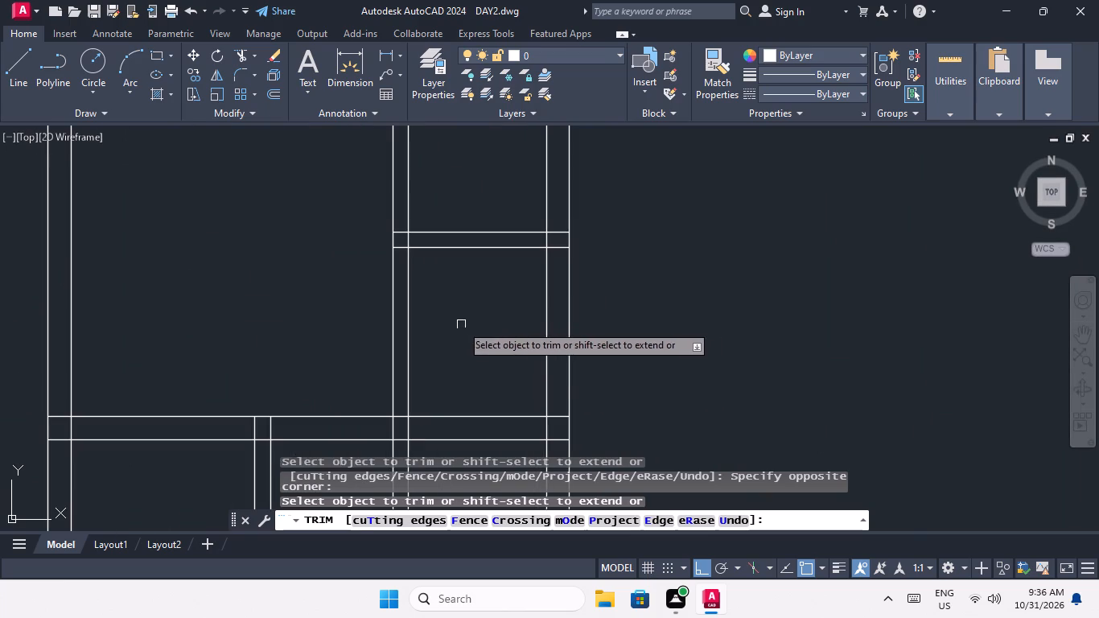
drag(457, 324, 442, 330)
click(364, 353)
Trim the vertical partition pair above the small room in the fourth row's left and right halves.
scroll(397, 332, down, 3)
middle_drag(509, 332, 574, 306)
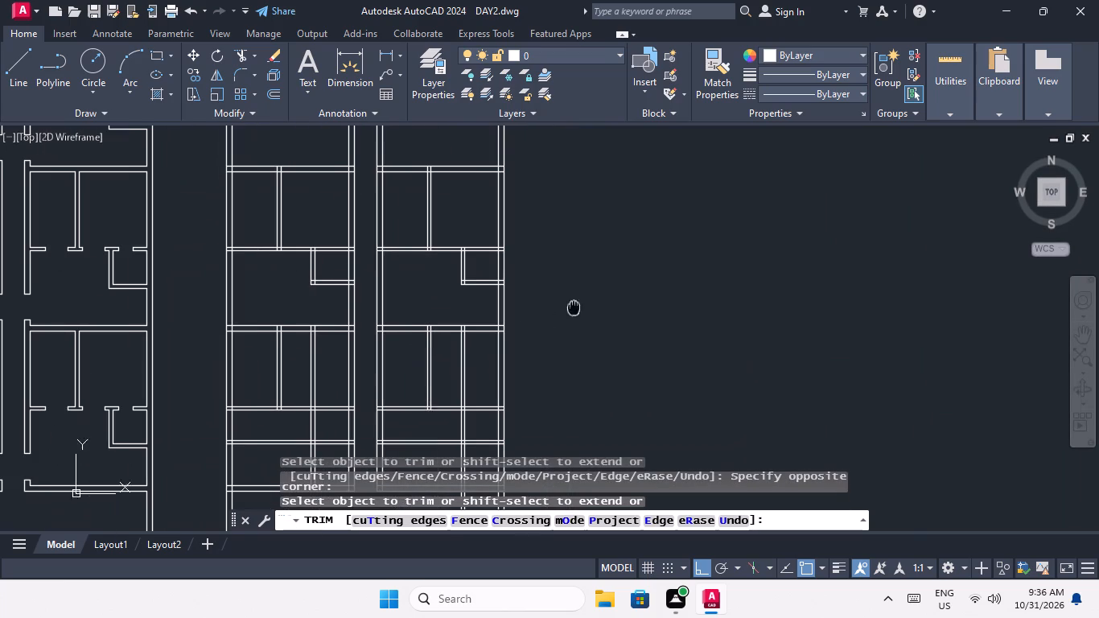
middle_drag(574, 306, 574, 306)
scroll(573, 320, down, 1)
middle_drag(574, 319, 621, 245)
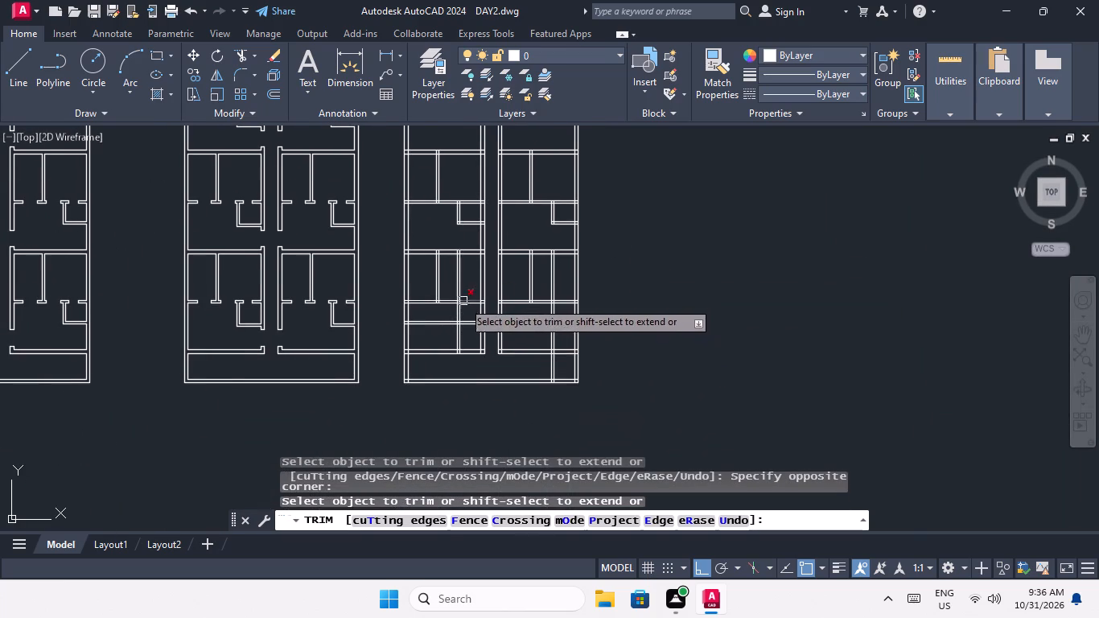
scroll(463, 301, up, 4)
drag(491, 220, 467, 235)
click(354, 260)
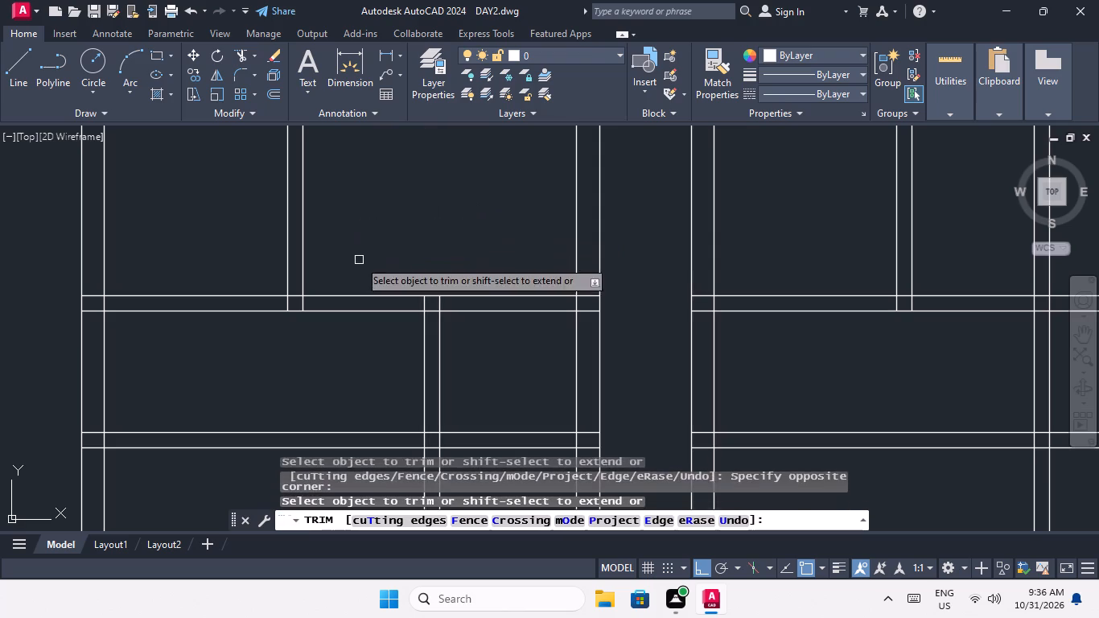
scroll(403, 232, down, 3)
scroll(549, 225, up, 3)
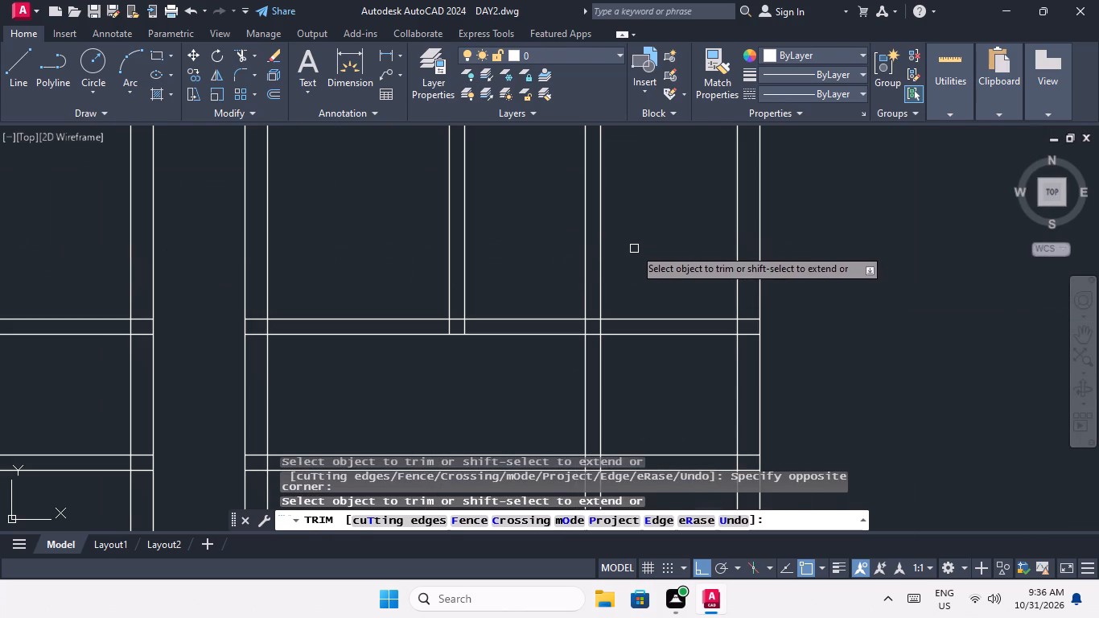
drag(634, 248, 549, 286)
click(525, 291)
Trim the horizontal line pair left of the small room in the fourth row's left half.
scroll(597, 220, down, 3)
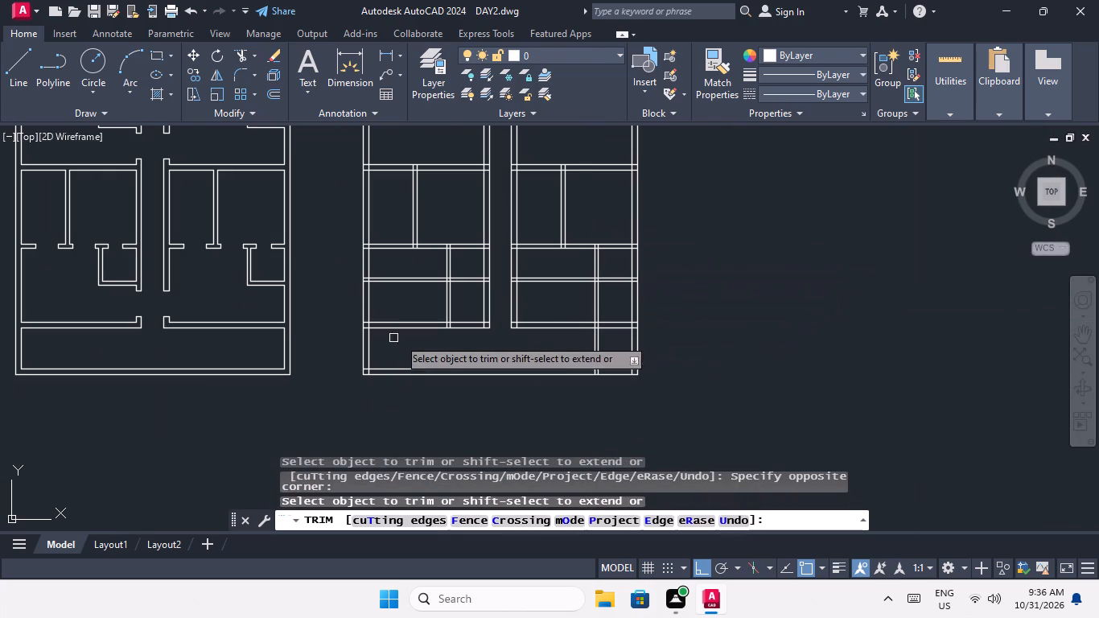
scroll(416, 274, up, 3)
middle_drag(459, 319, 357, 333)
scroll(343, 345, up, 3)
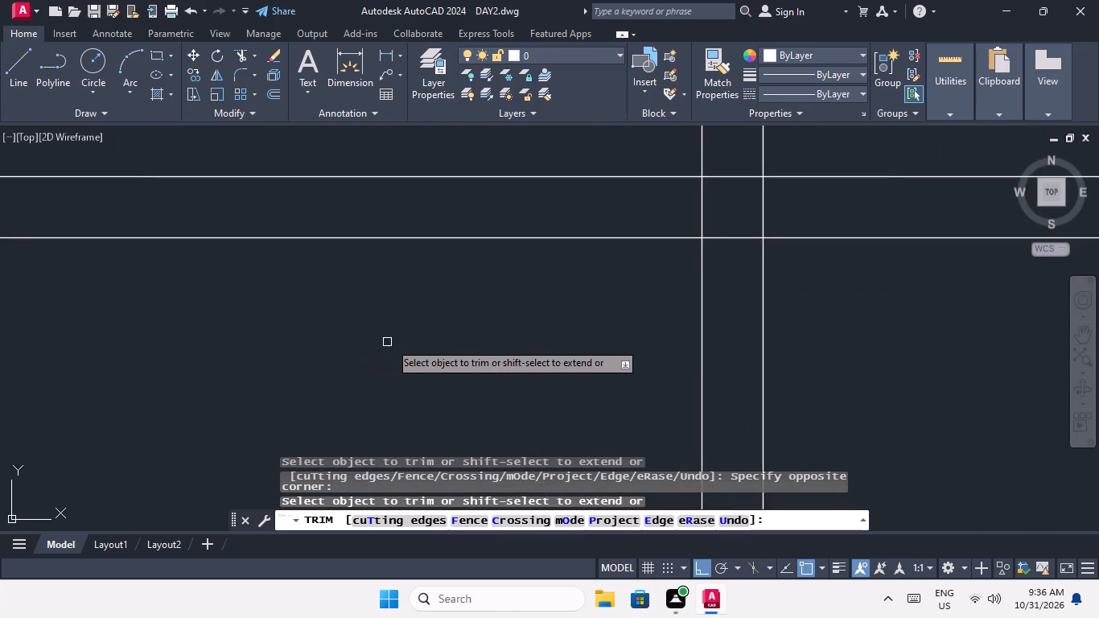
middle_drag(393, 341, 274, 411)
click(414, 373)
click(320, 224)
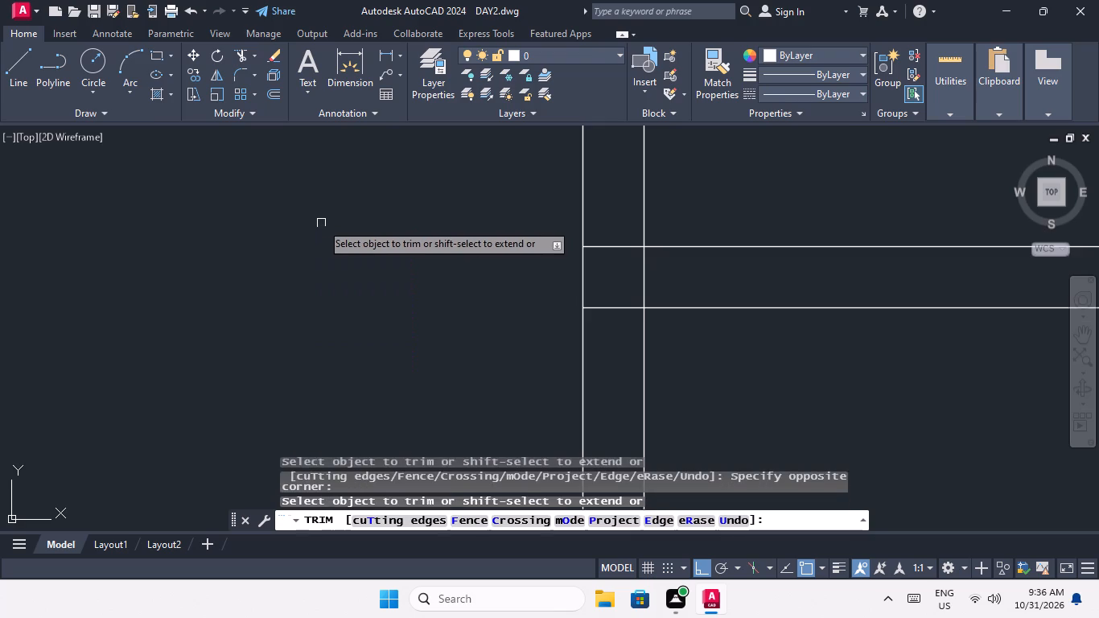
Trim the vertical line pair below the small room in the fourth row's left half, including its stub inside the lower wall.
scroll(324, 222, down, 4)
scroll(386, 314, up, 3)
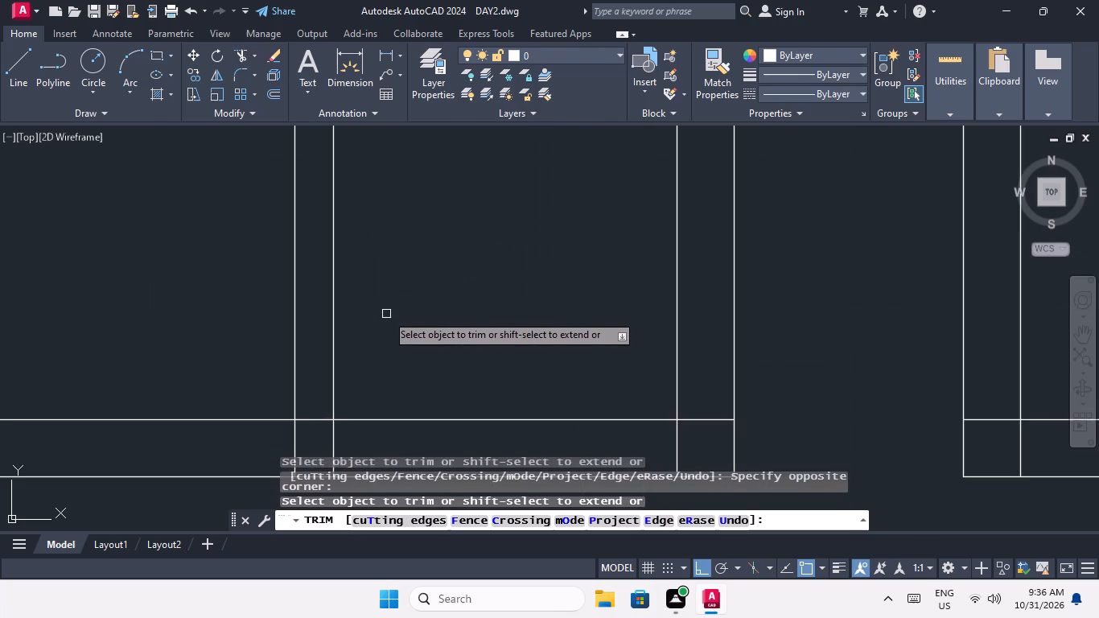
middle_drag(389, 312, 407, 303)
scroll(410, 287, down, 2)
scroll(383, 350, up, 2)
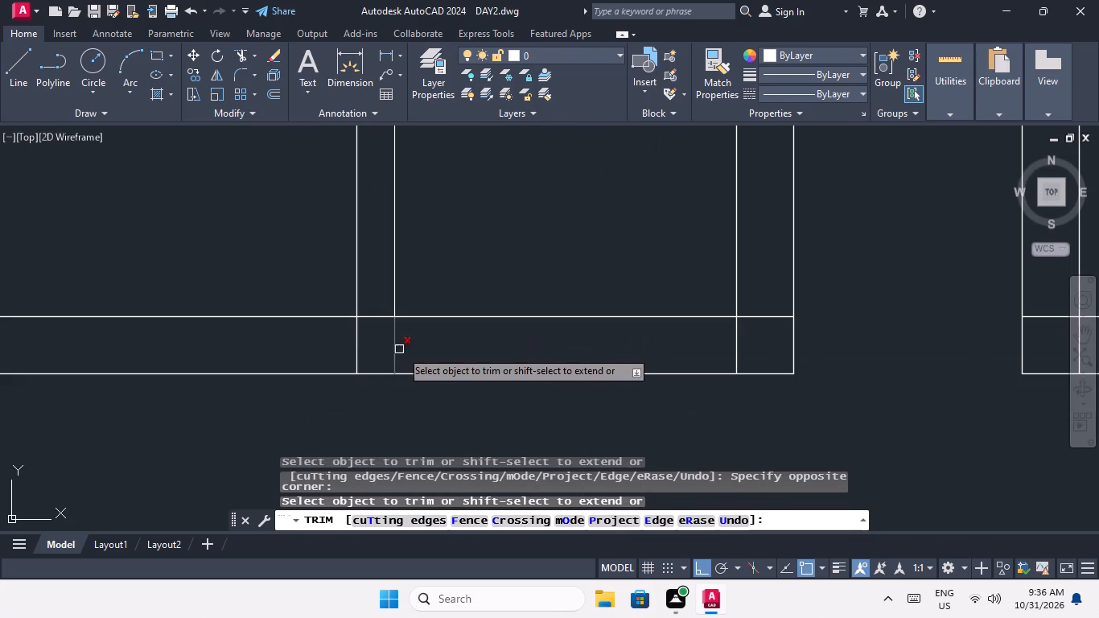
drag(414, 337, 391, 341)
click(316, 348)
scroll(320, 346, down, 3)
drag(370, 289, 341, 299)
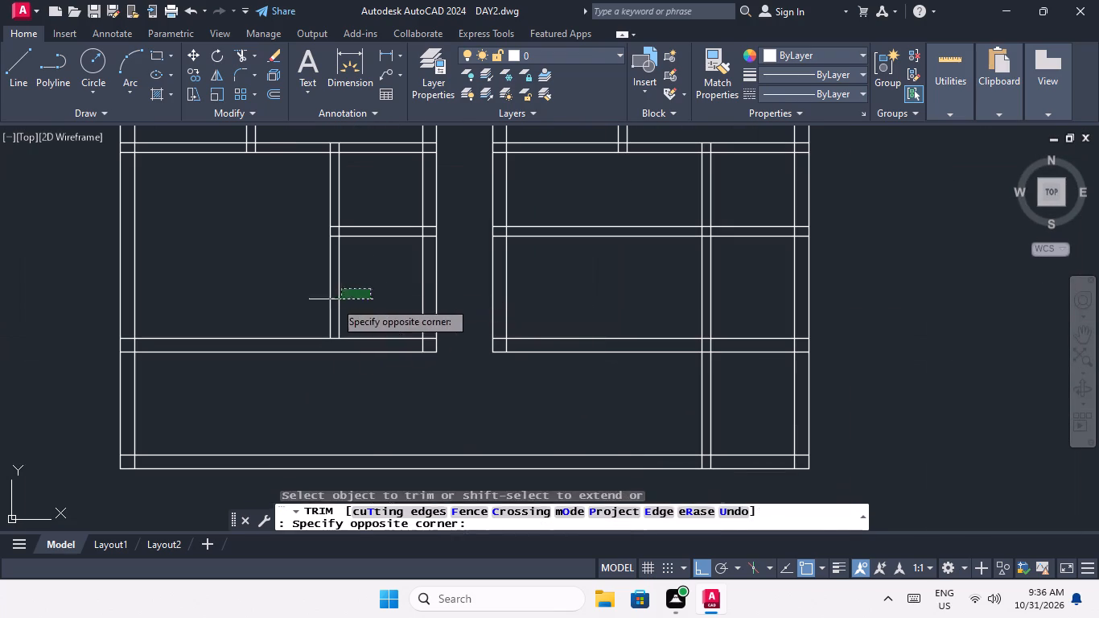
click(283, 304)
Trim the vertical line pair below and the horizontal line pair left of the small room in the fourth row's right half.
scroll(284, 304, down, 3)
scroll(386, 332, up, 2)
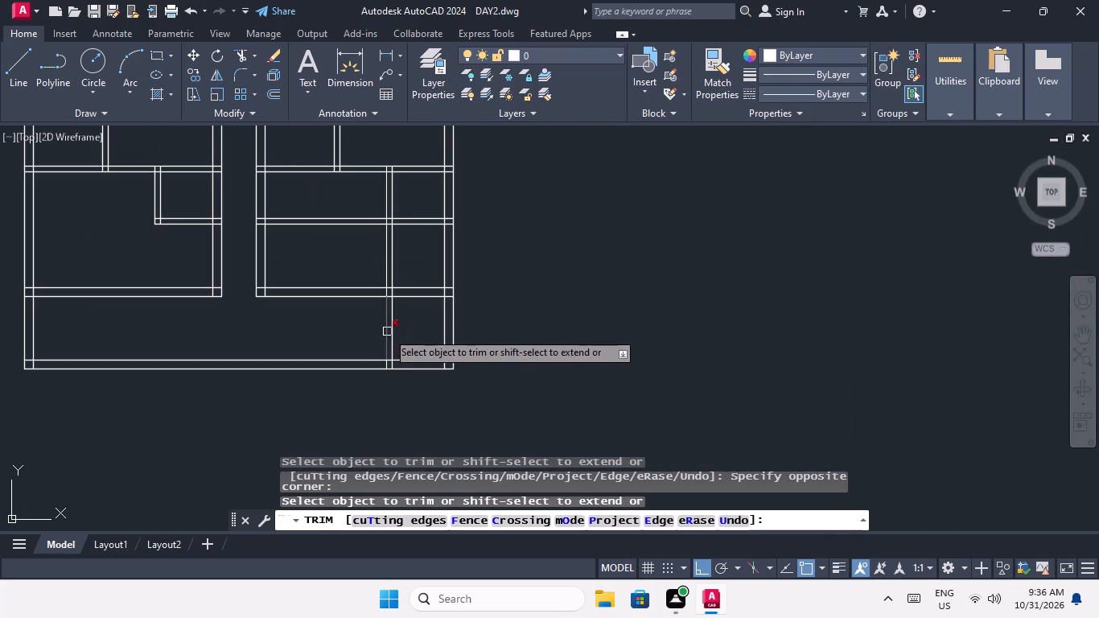
middle_drag(390, 339, 398, 428)
scroll(391, 342, up, 4)
middle_drag(404, 343, 413, 470)
drag(503, 385, 352, 438)
click(335, 437)
drag(325, 403, 312, 395)
click(216, 233)
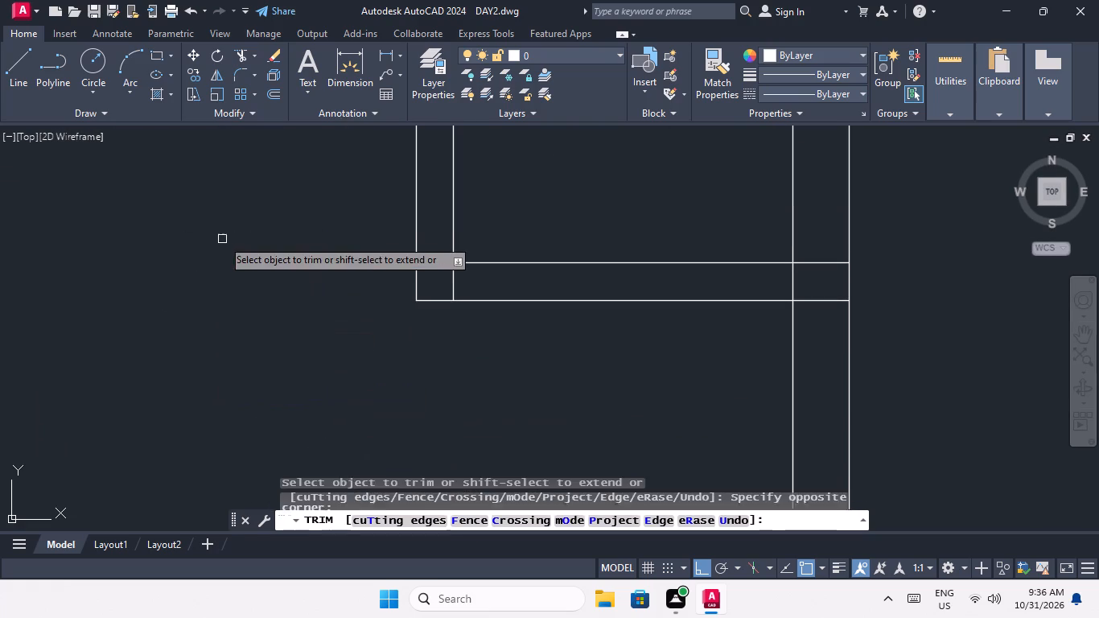
scroll(222, 241, down, 4)
middle_drag(463, 283, 506, 326)
scroll(511, 316, down, 3)
middle_drag(521, 319, 491, 398)
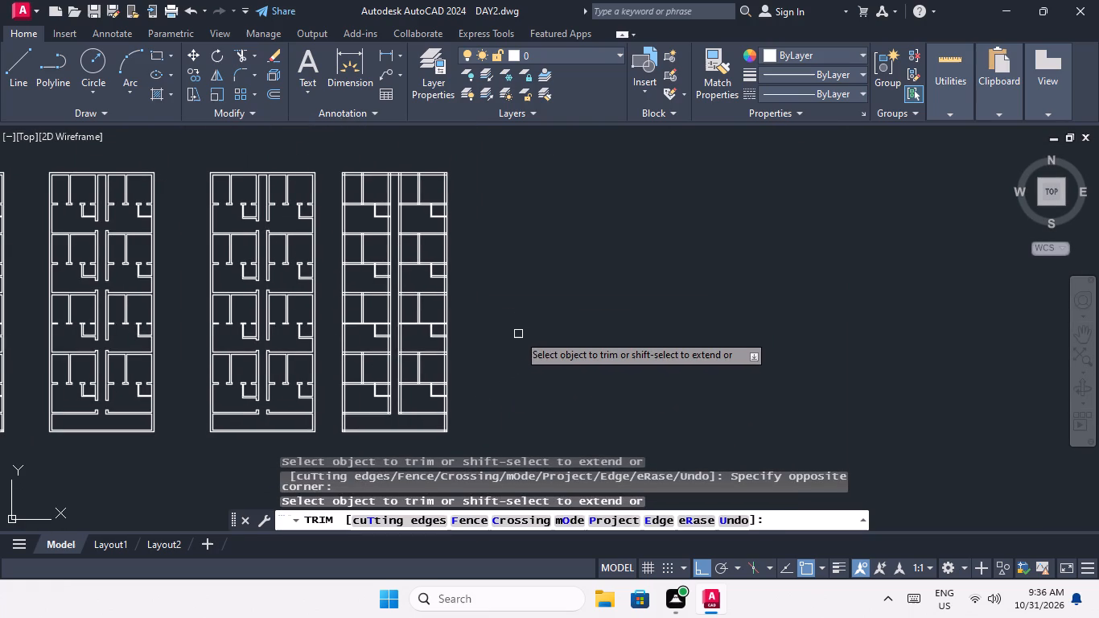
key(Escape)
key(Escape)
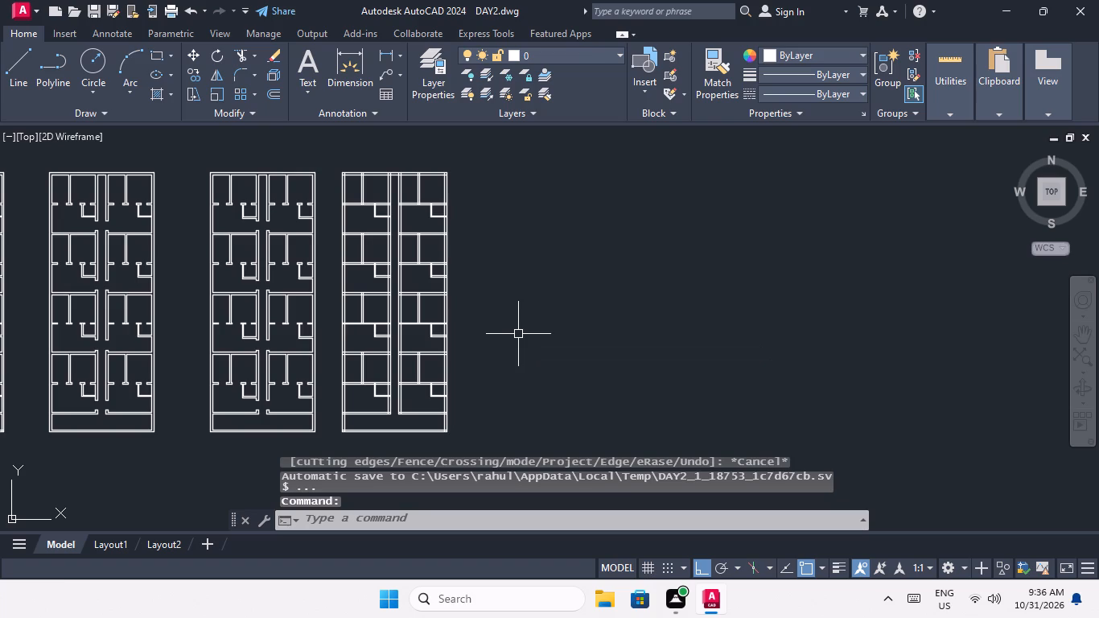
Offset the left line of the upper room's dividing partition 1' to the left in the first row's left half.
key(o)
key(Return)
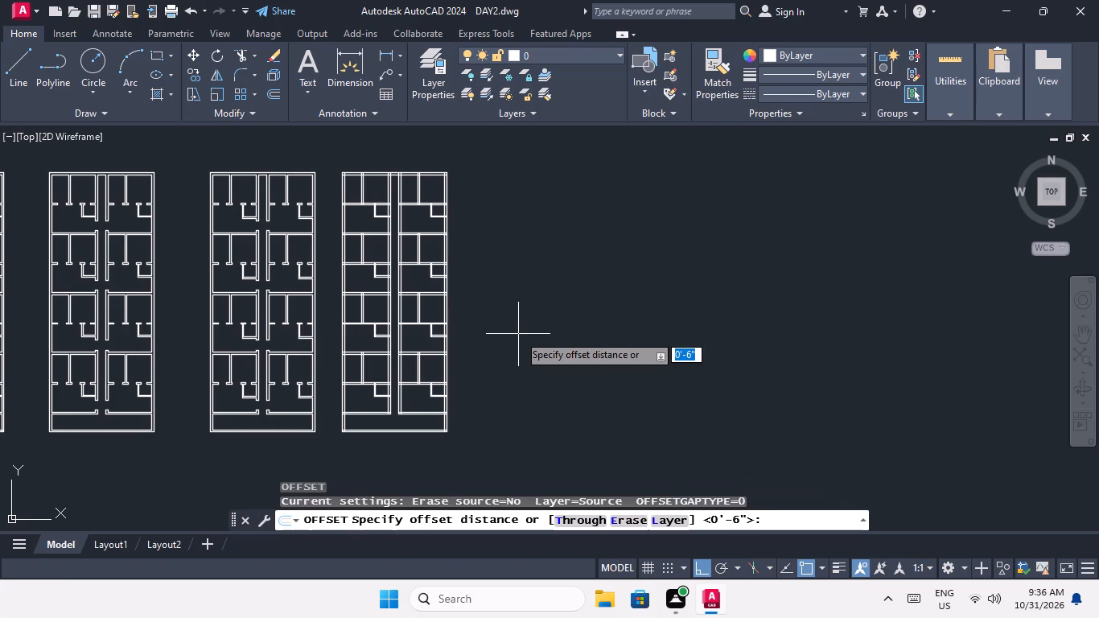
text(1')
key(Return)
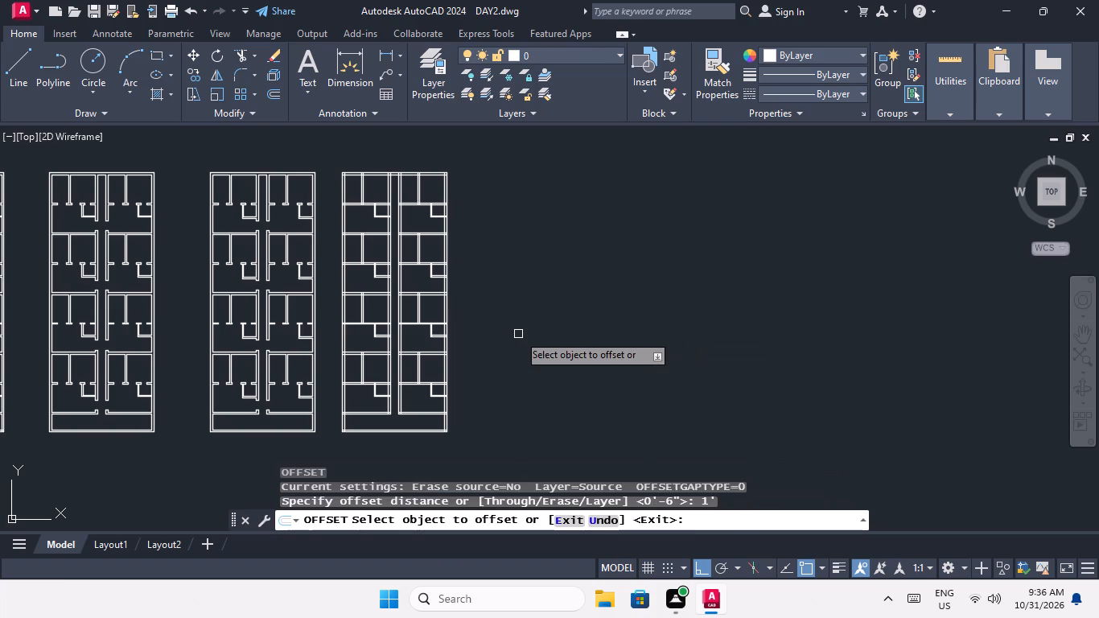
scroll(344, 201, up, 3)
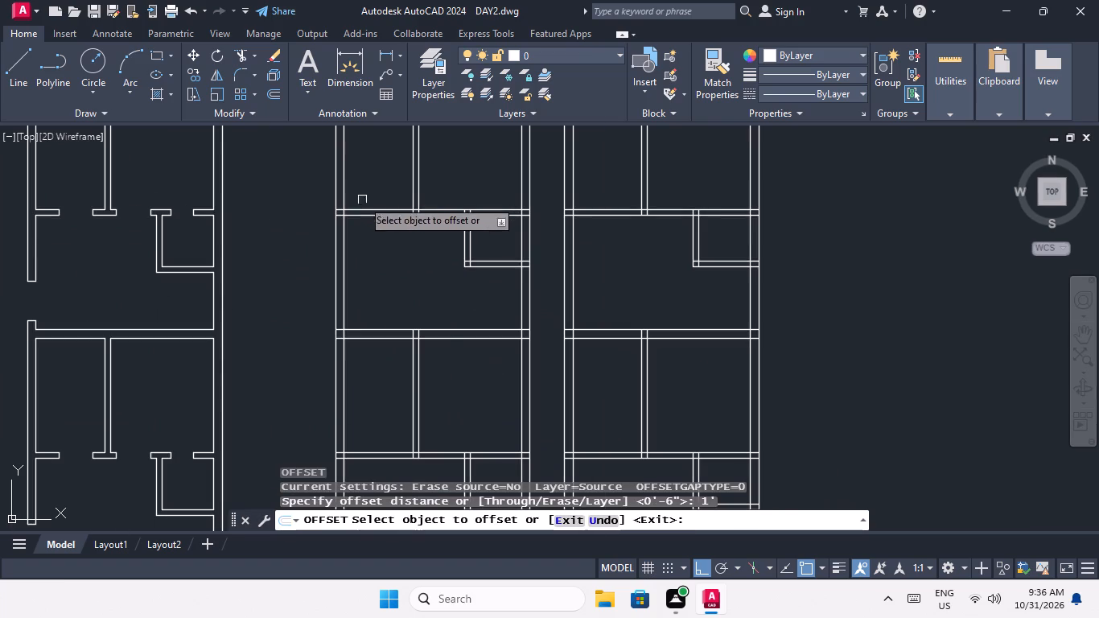
middle_drag(386, 257, 422, 342)
scroll(432, 282, up, 1)
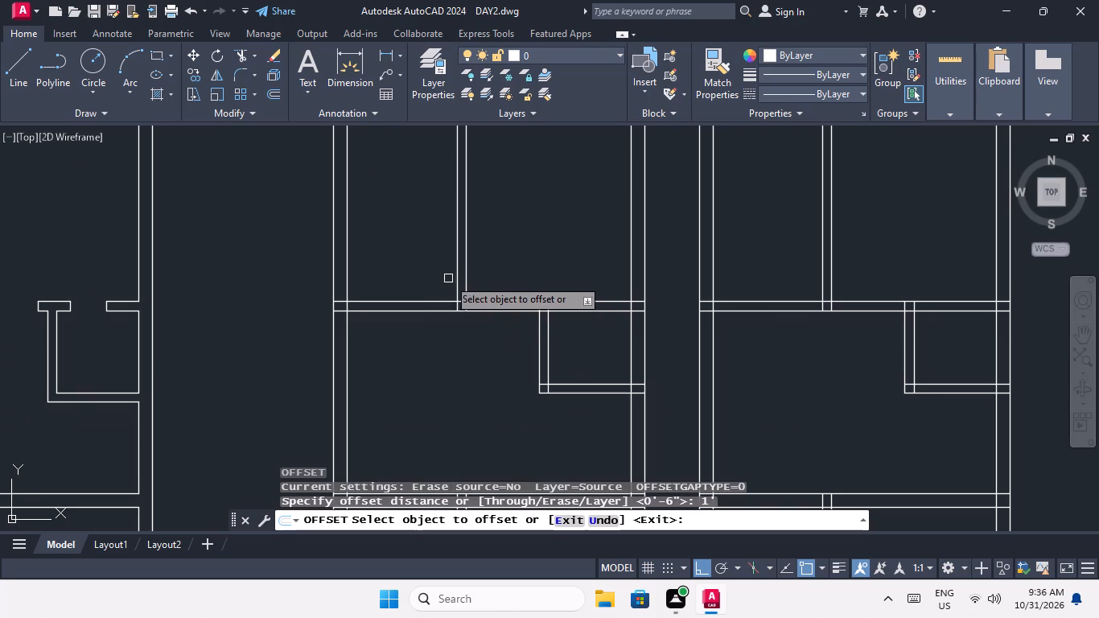
scroll(448, 278, up, 2)
drag(471, 278, 471, 279)
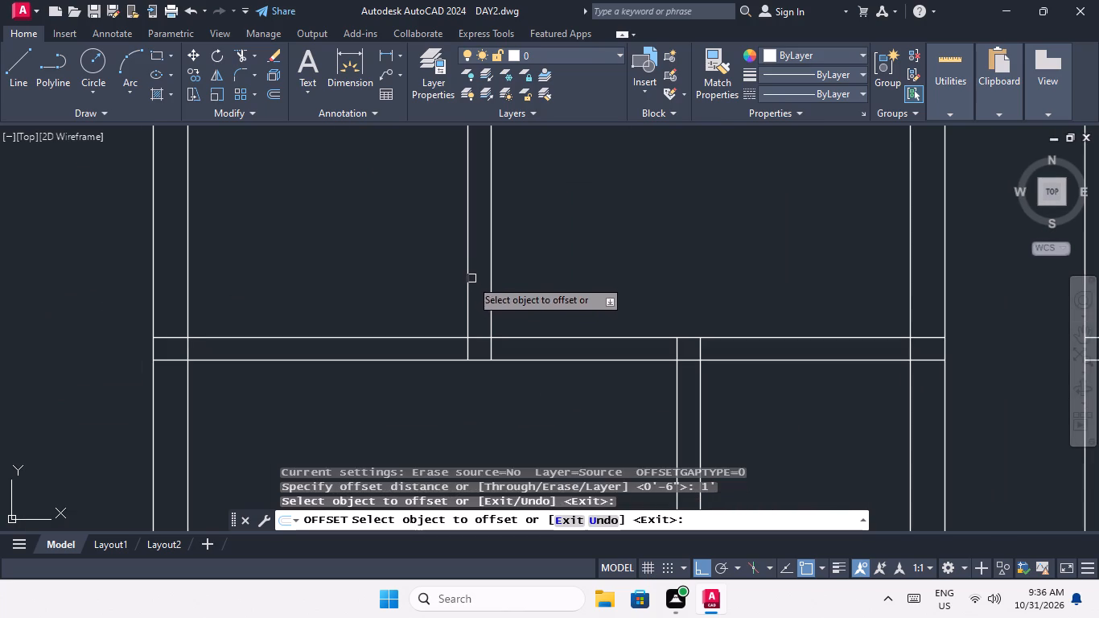
drag(471, 279, 461, 286)
drag(465, 285, 445, 297)
click(356, 328)
Offset the dividing partition's left line 1' to the left in the second and third rows of the left half.
scroll(357, 295, down, 4)
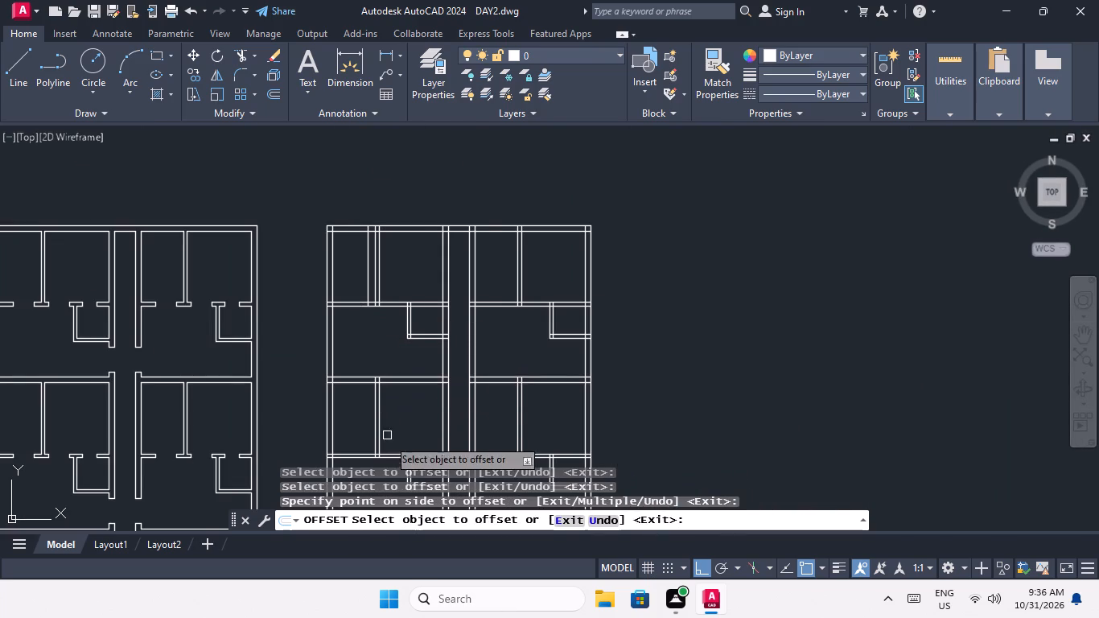
middle_drag(387, 442, 409, 340)
scroll(401, 340, up, 5)
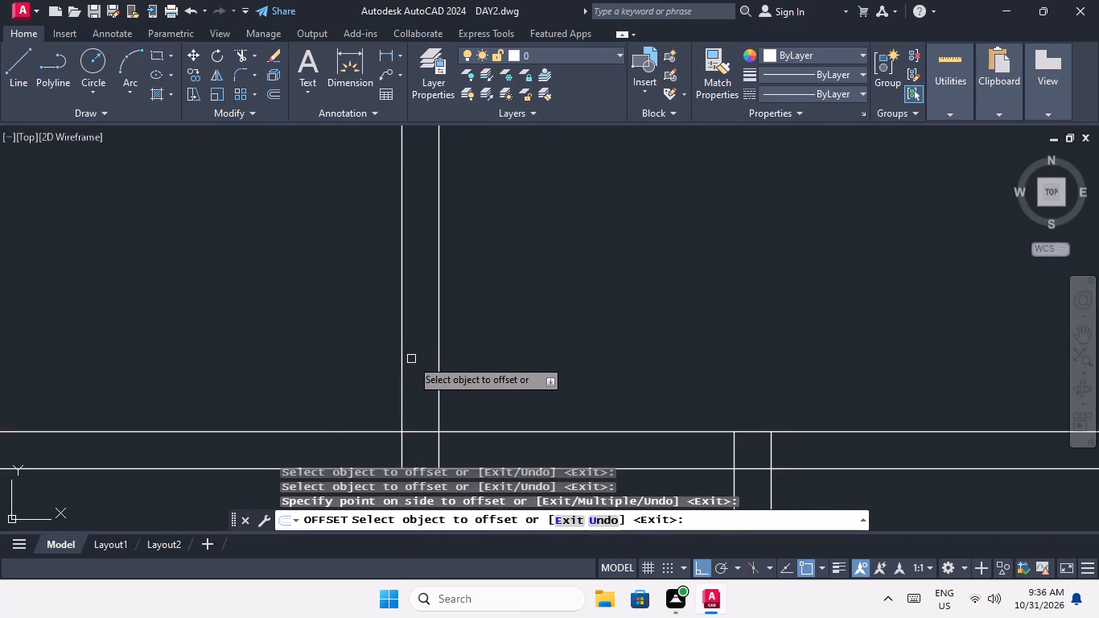
drag(402, 356, 393, 373)
click(336, 394)
scroll(320, 324, down, 4)
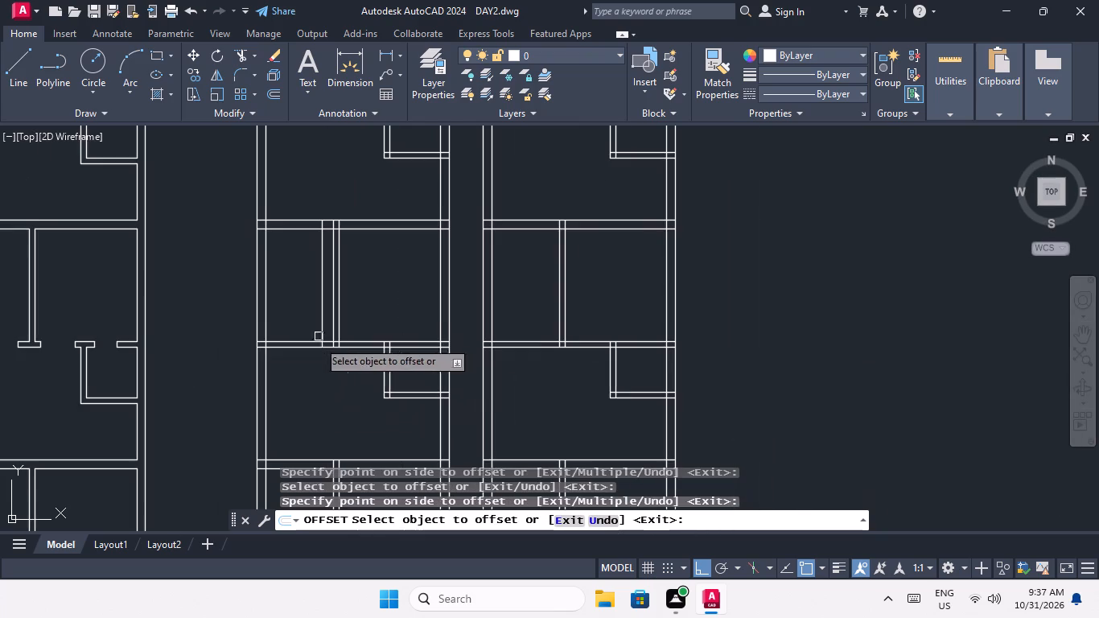
middle_drag(358, 417, 373, 379)
scroll(373, 359, down, 2)
middle_drag(375, 396, 383, 336)
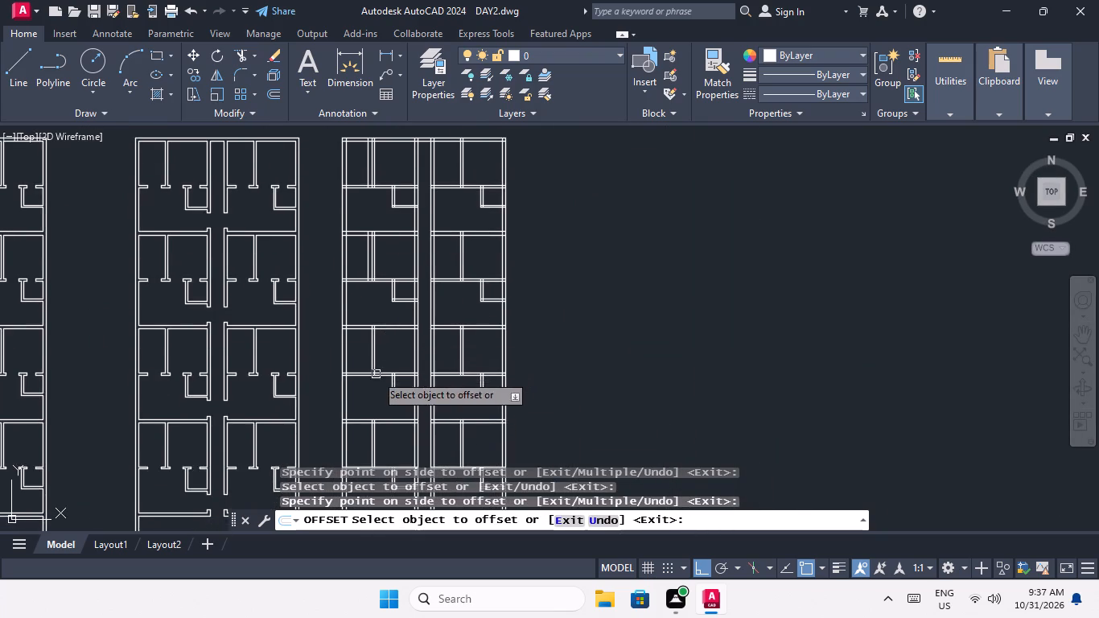
scroll(376, 374, up, 3)
drag(357, 354, 357, 353)
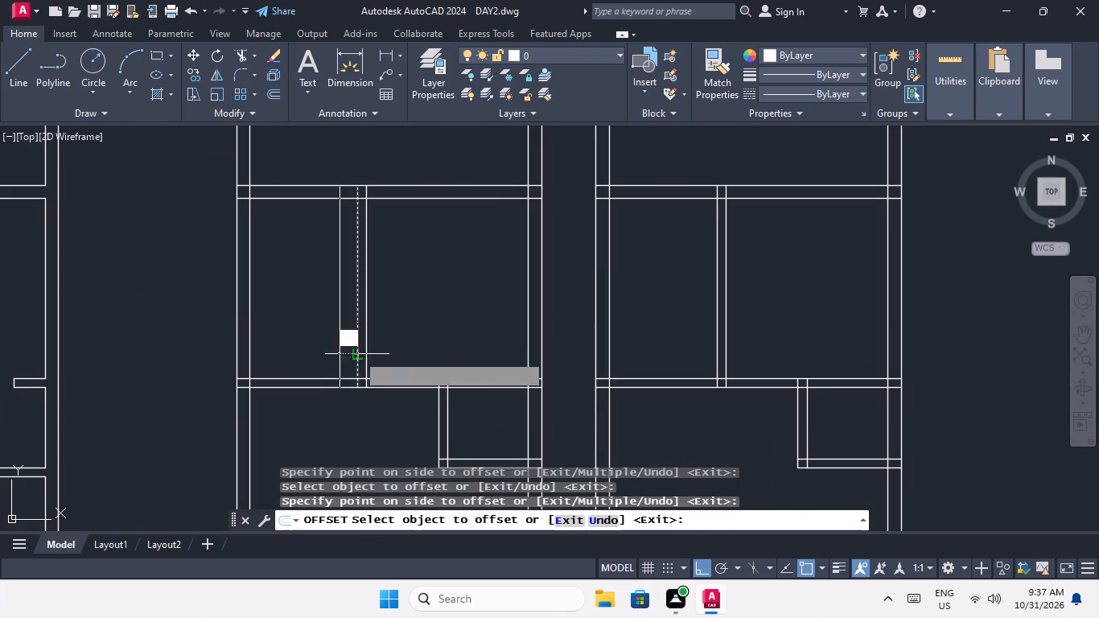
drag(357, 353, 338, 360)
click(322, 370)
Offset the dividing partition's left line 1' to the left in the fourth row's left half.
scroll(319, 323, down, 3)
middle_drag(331, 414, 370, 317)
scroll(386, 330, up, 2)
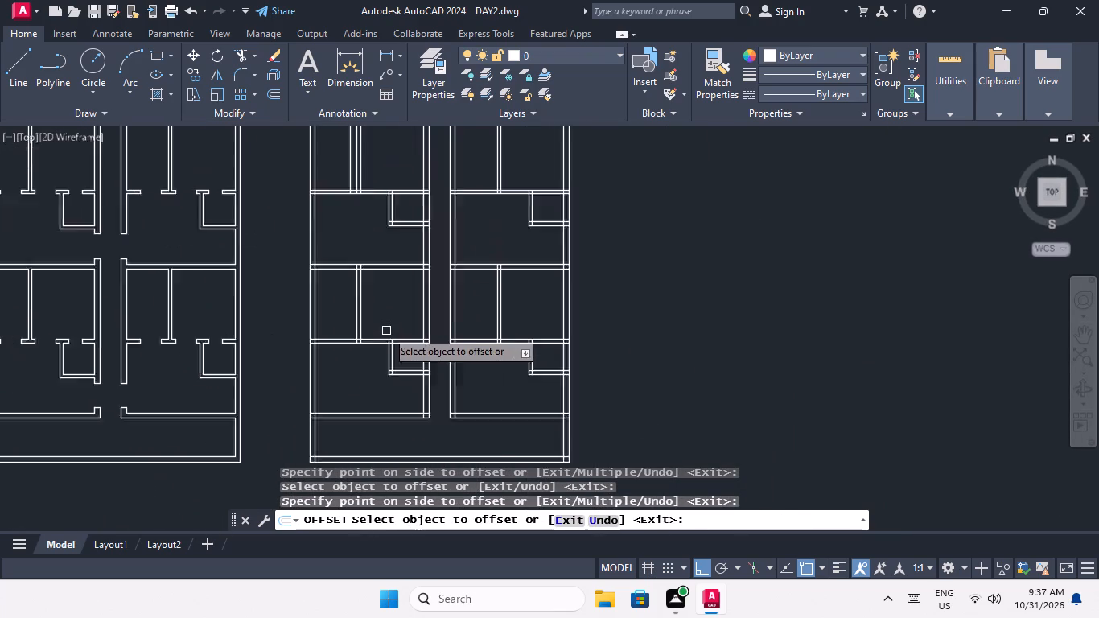
scroll(385, 332, up, 1)
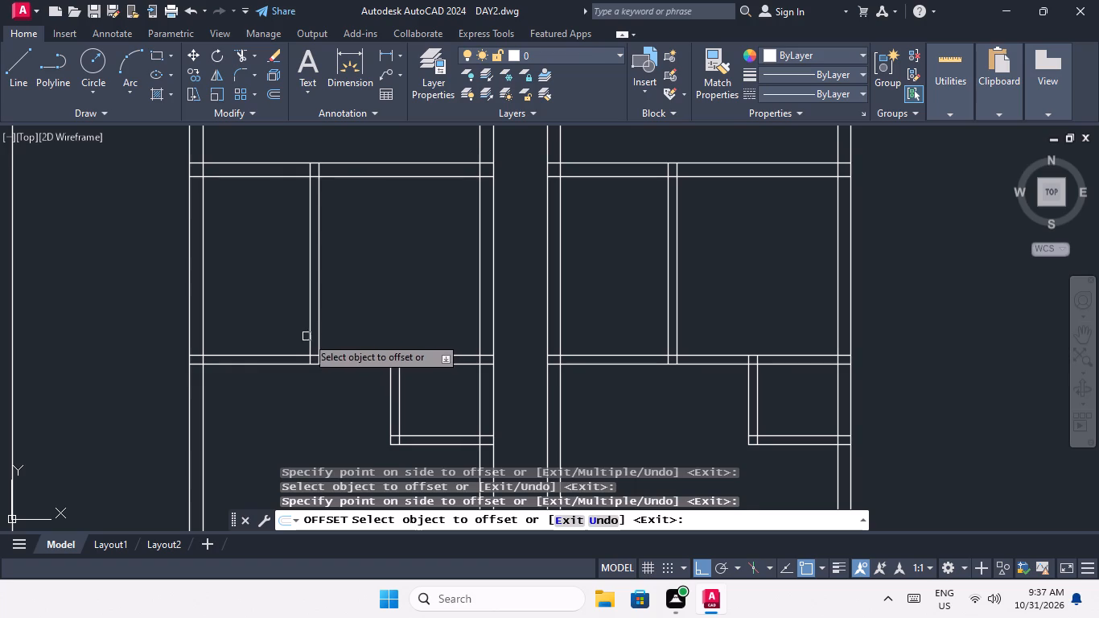
click(307, 336)
click(220, 373)
Offset the dividing partition's left line 1' to the left in the first and second rows of the right half.
scroll(233, 369, down, 3)
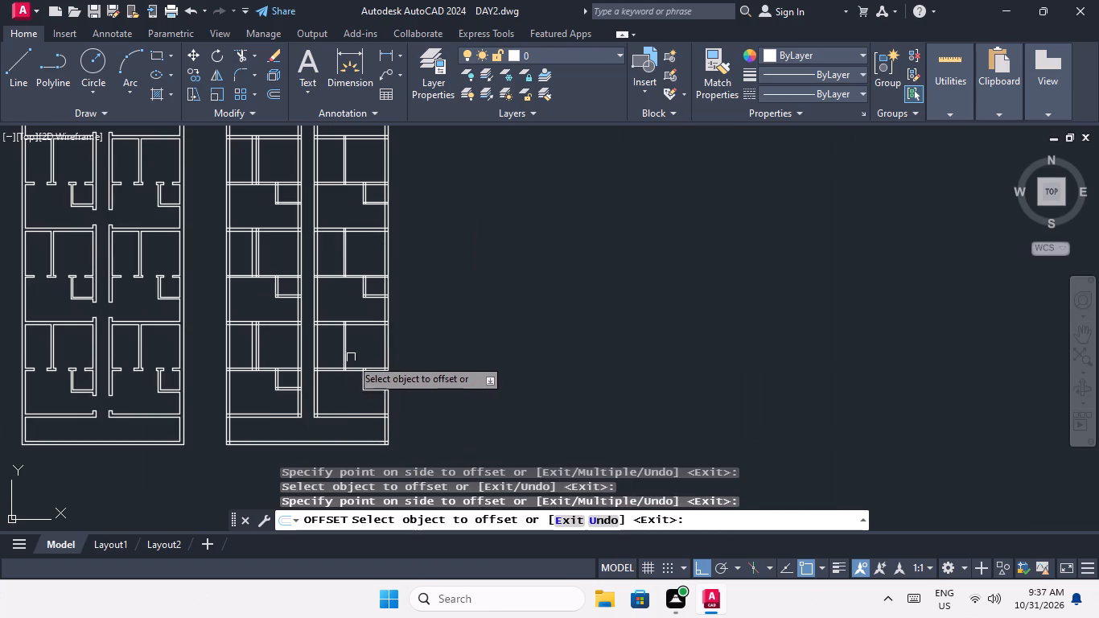
middle_drag(348, 187, 344, 312)
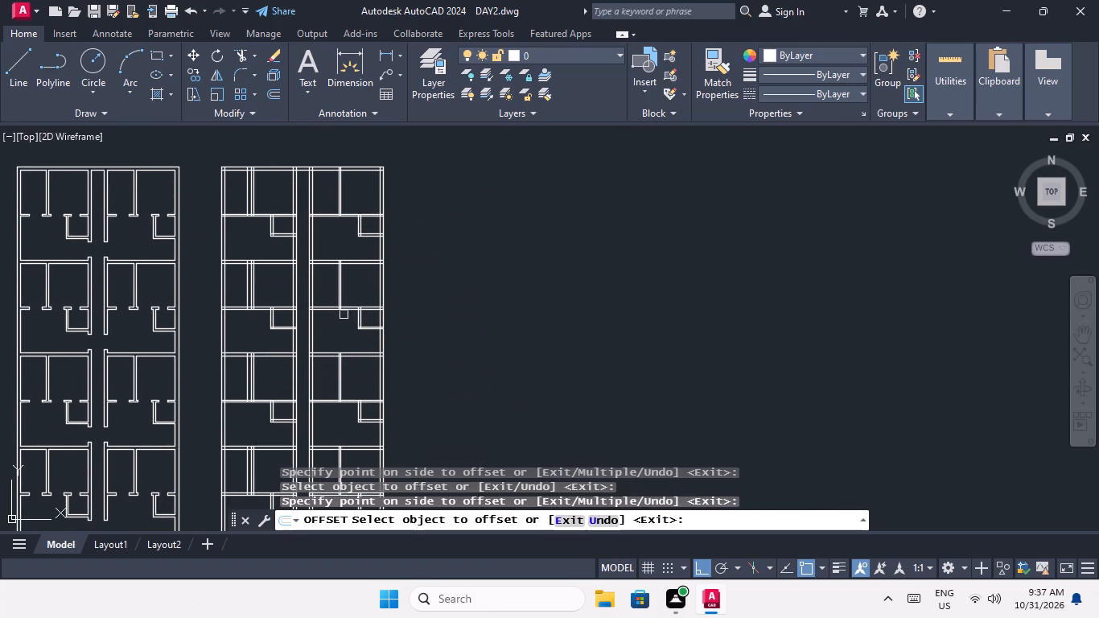
scroll(328, 196, up, 3)
drag(362, 234, 332, 257)
click(291, 277)
scroll(299, 249, down, 4)
scroll(308, 298, up, 3)
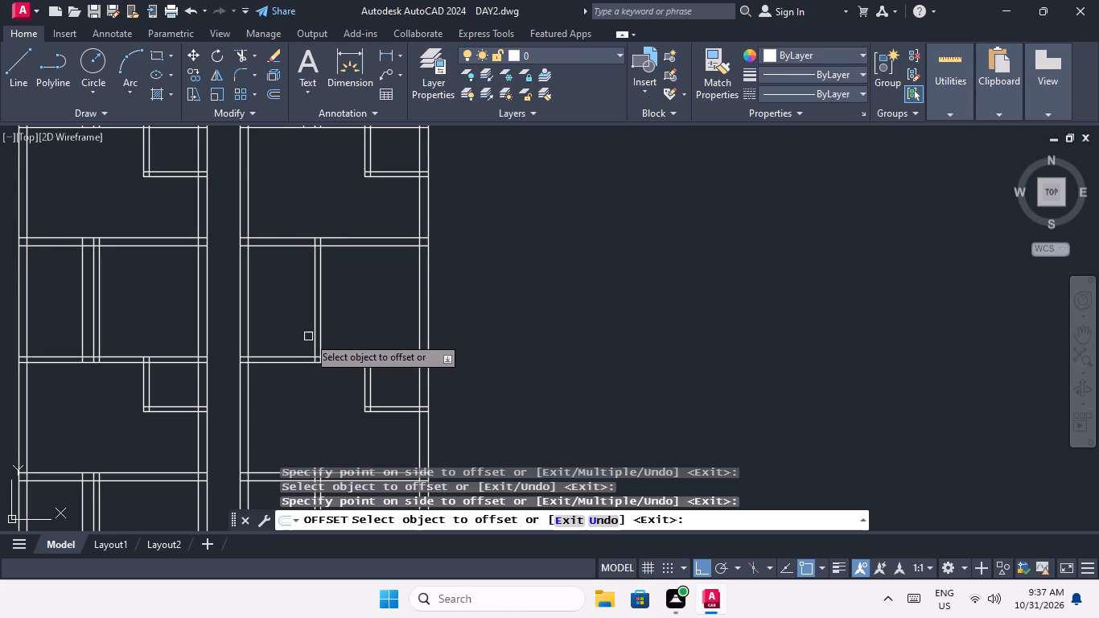
scroll(311, 334, up, 2)
click(316, 332)
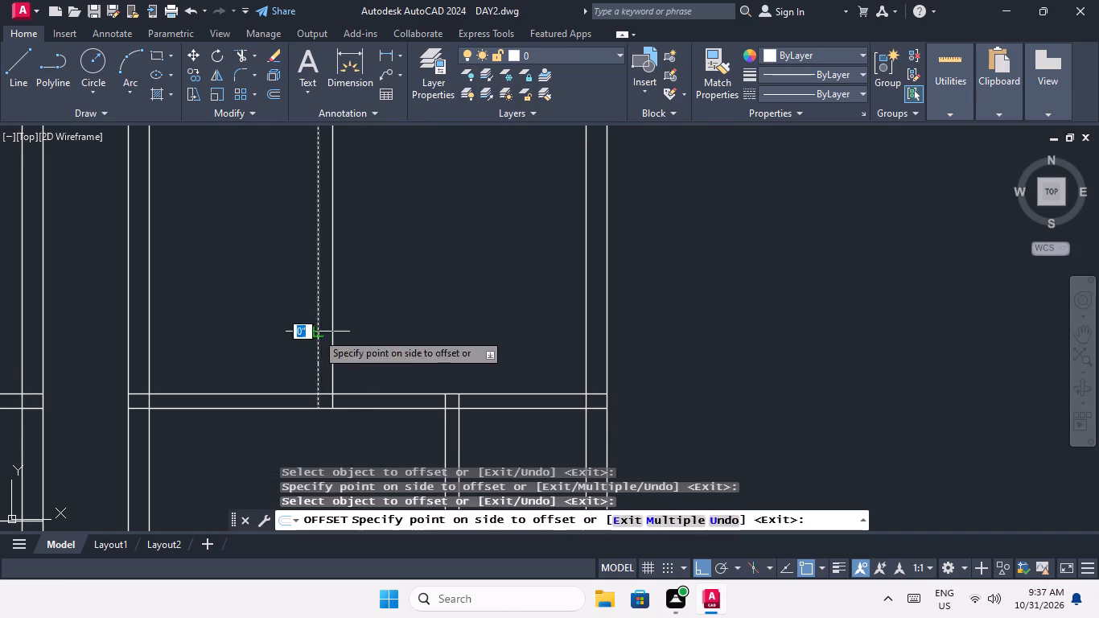
click(289, 348)
Offset the dividing partition's left line 1' to the left in the third row's right half.
scroll(290, 337, down, 3)
middle_drag(294, 402, 359, 290)
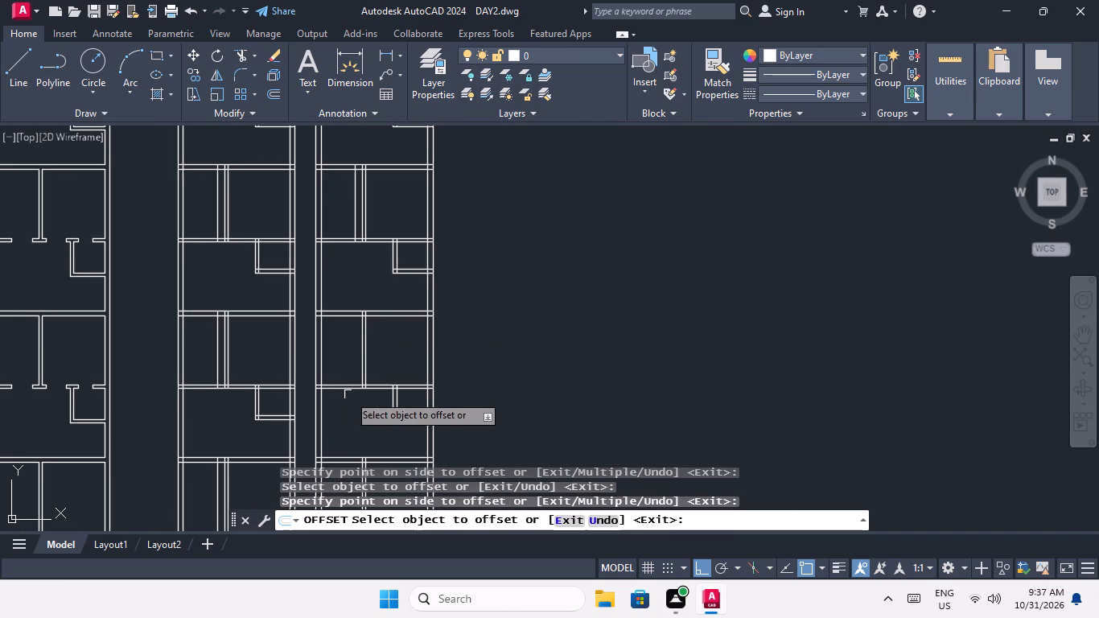
scroll(353, 411, up, 3)
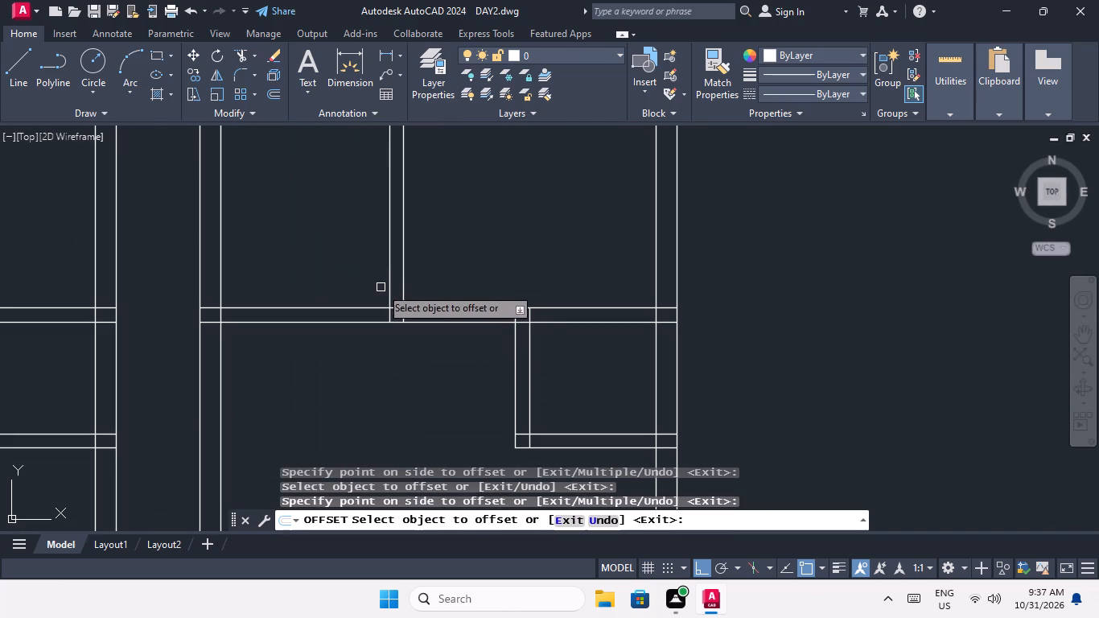
drag(388, 281, 358, 298)
click(331, 313)
scroll(331, 301, down, 3)
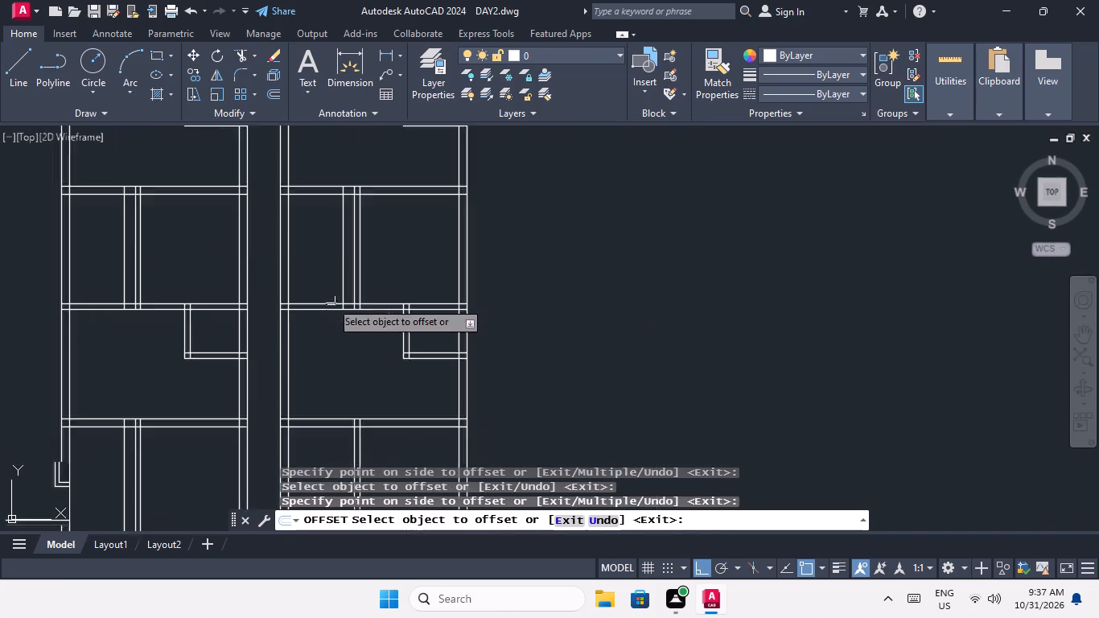
Offset the dividing partition's left line 1' to the left in the fourth row's right half.
scroll(331, 301, down, 2)
scroll(338, 356, up, 5)
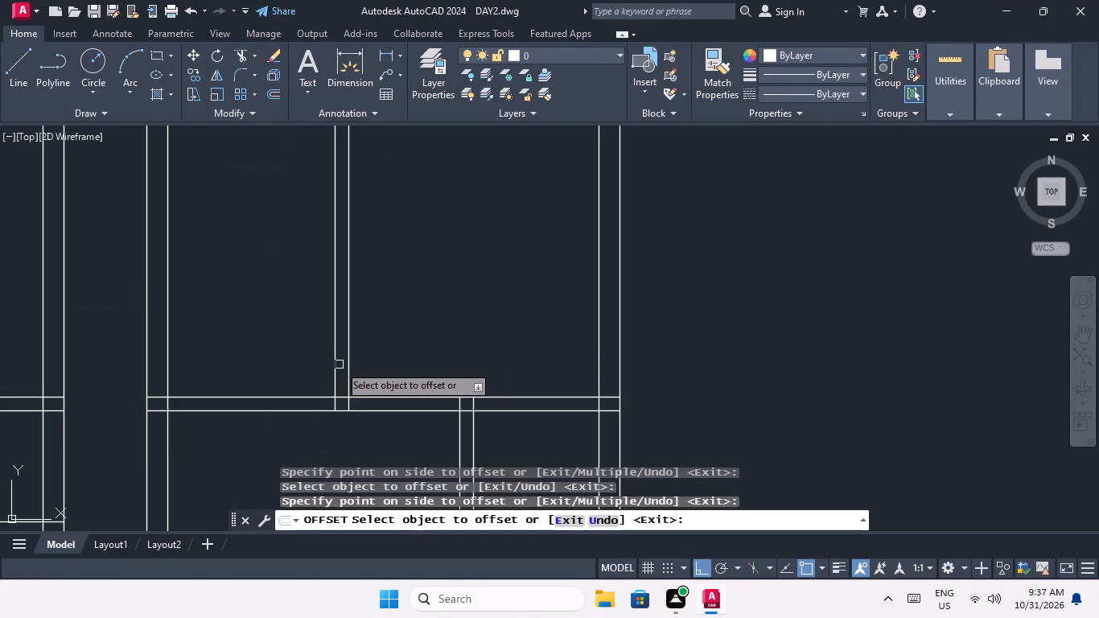
drag(334, 364, 293, 386)
click(232, 408)
scroll(234, 405, down, 3)
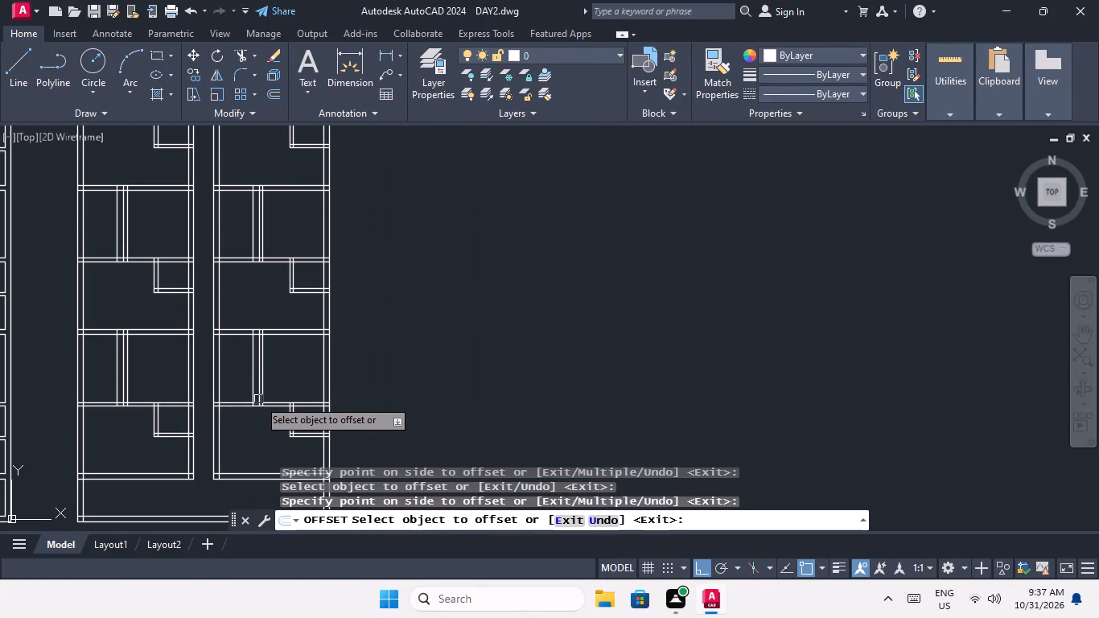
key(Escape)
key(Escape)
key(Escape)
key(Escape)
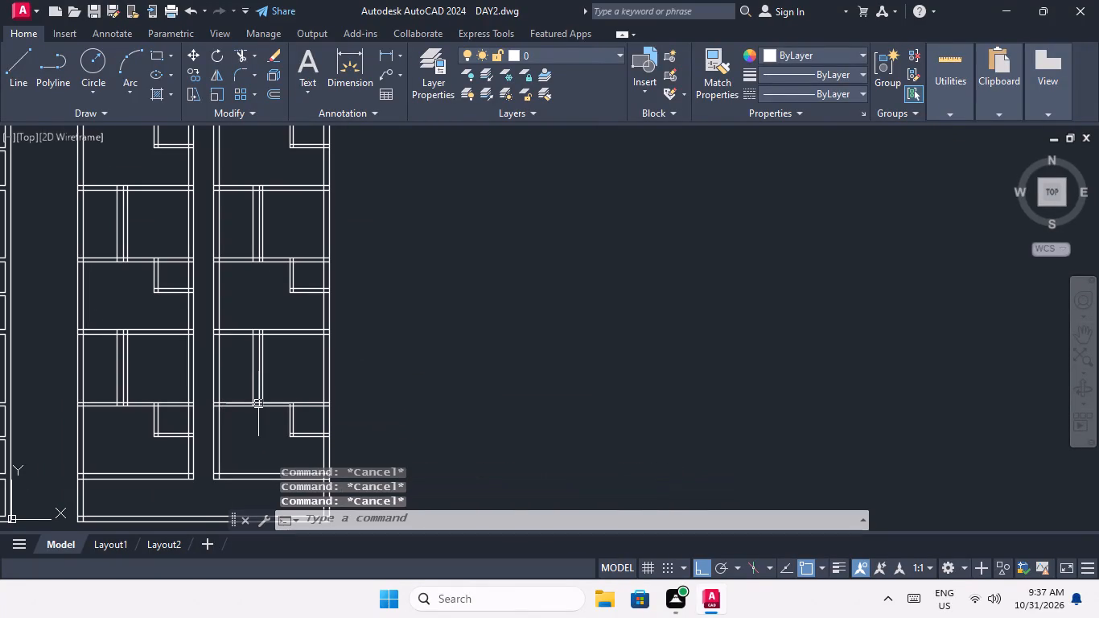
Offset the fourth row's 1' offset lines a further 3' to the left, in both the right and left halves.
key(o)
key(Return)
key(3)
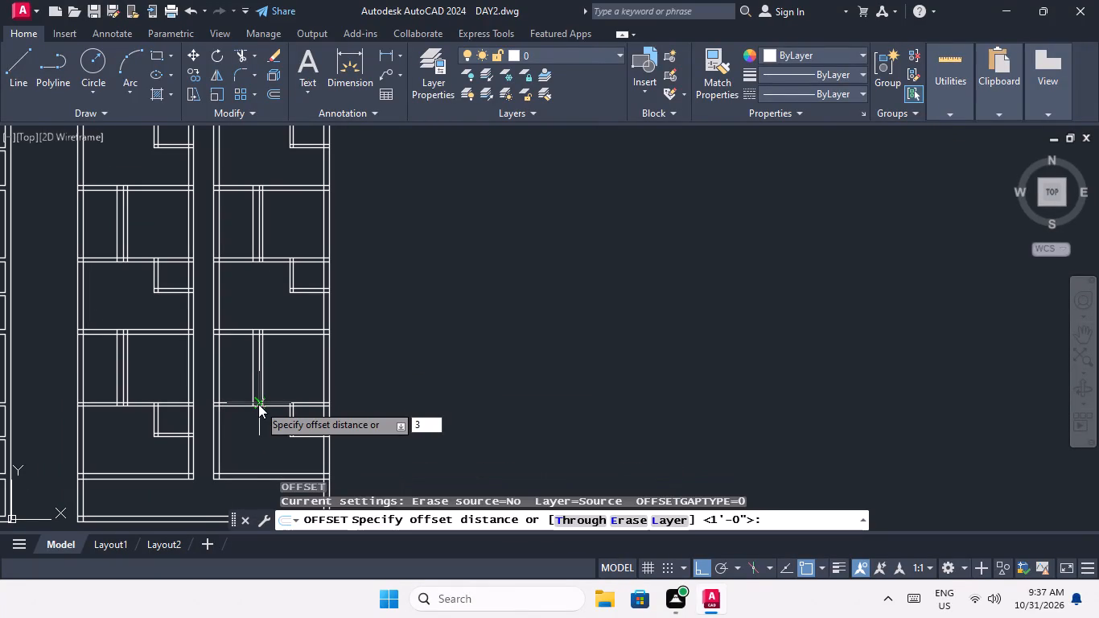
key(apostrophe)
key(Return)
scroll(248, 385, up, 2)
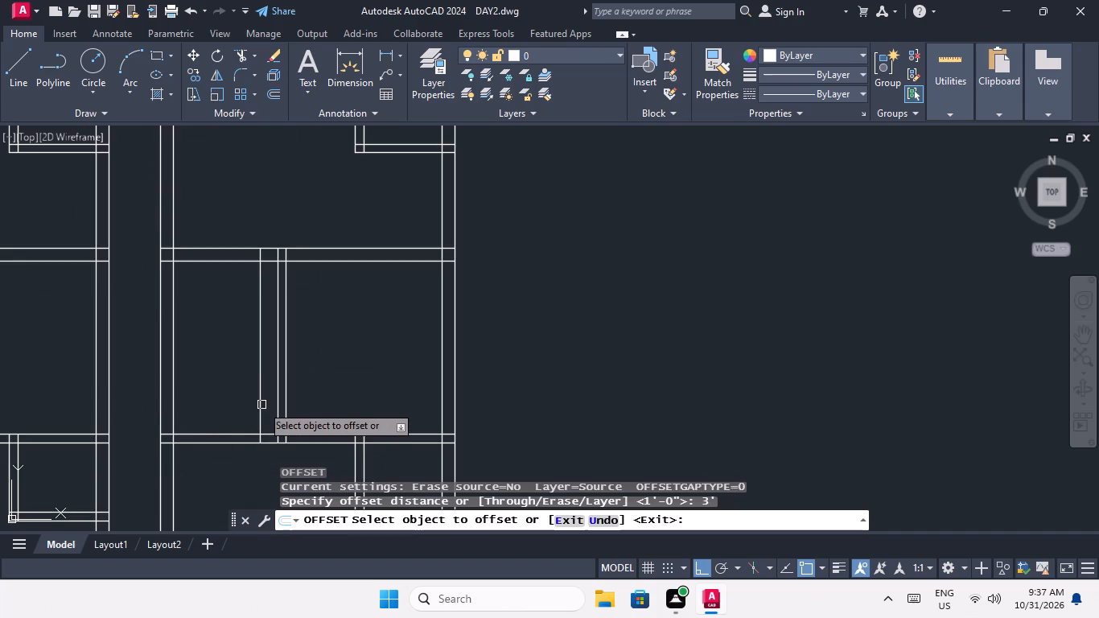
drag(259, 403, 249, 407)
click(185, 444)
scroll(197, 435, down, 2)
middle_drag(191, 451, 333, 457)
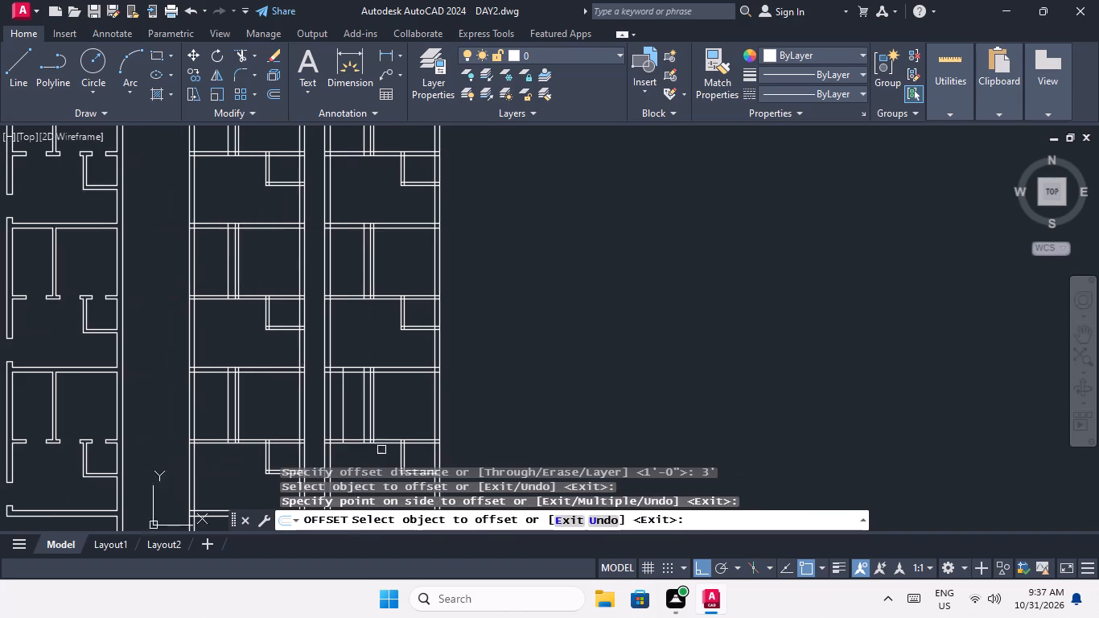
scroll(211, 439, up, 2)
drag(253, 415, 228, 435)
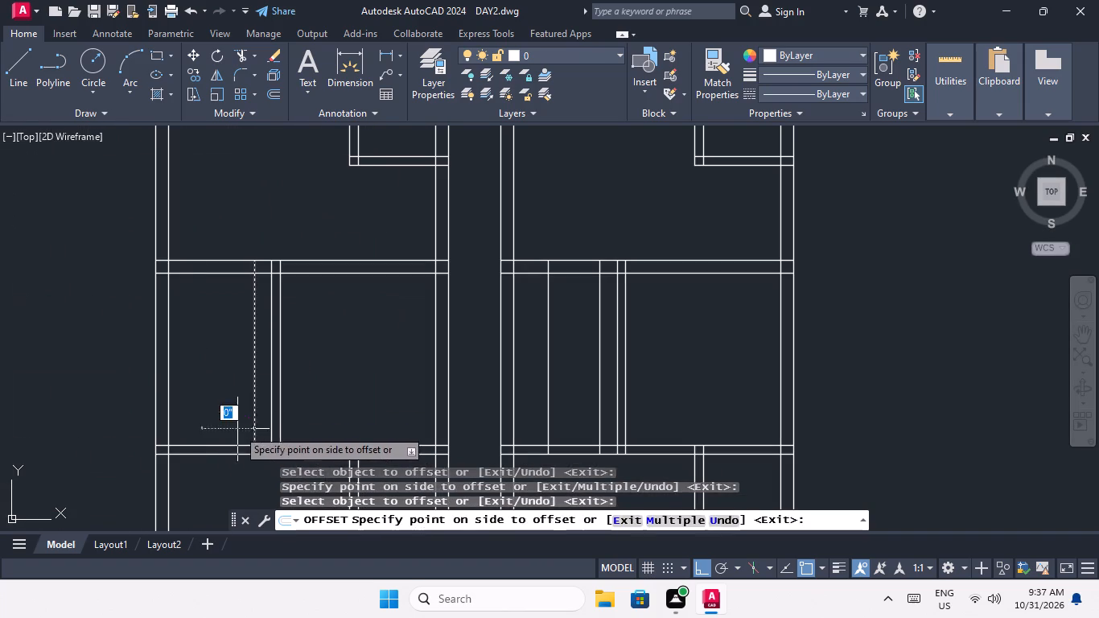
drag(228, 435, 233, 432)
click(212, 447)
Offset the third row's 1' offset lines a further 3' to the left, in both the left and right halves.
scroll(224, 426, down, 2)
middle_drag(269, 393, 296, 490)
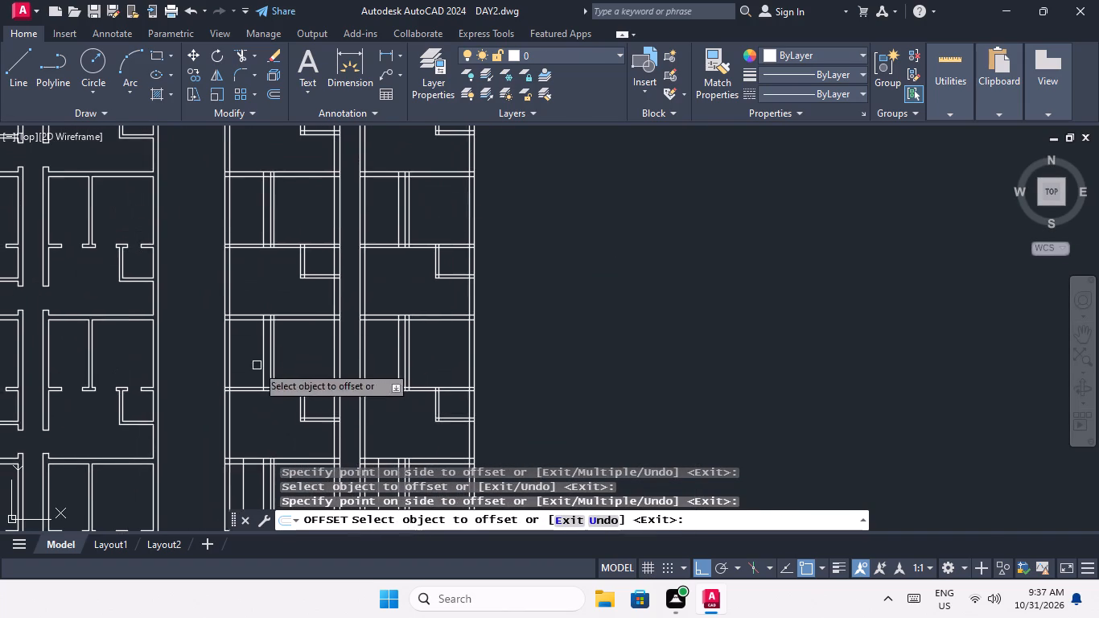
scroll(253, 372, up, 3)
drag(292, 381, 276, 394)
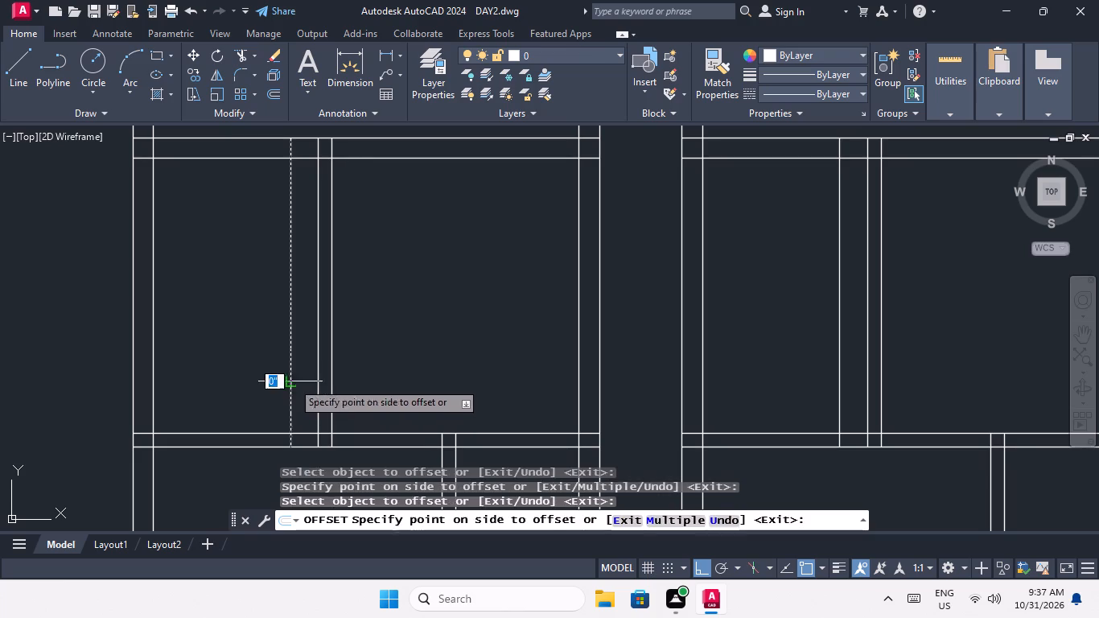
drag(276, 394, 267, 402)
click(202, 442)
scroll(229, 390, down, 3)
scroll(368, 378, up, 2)
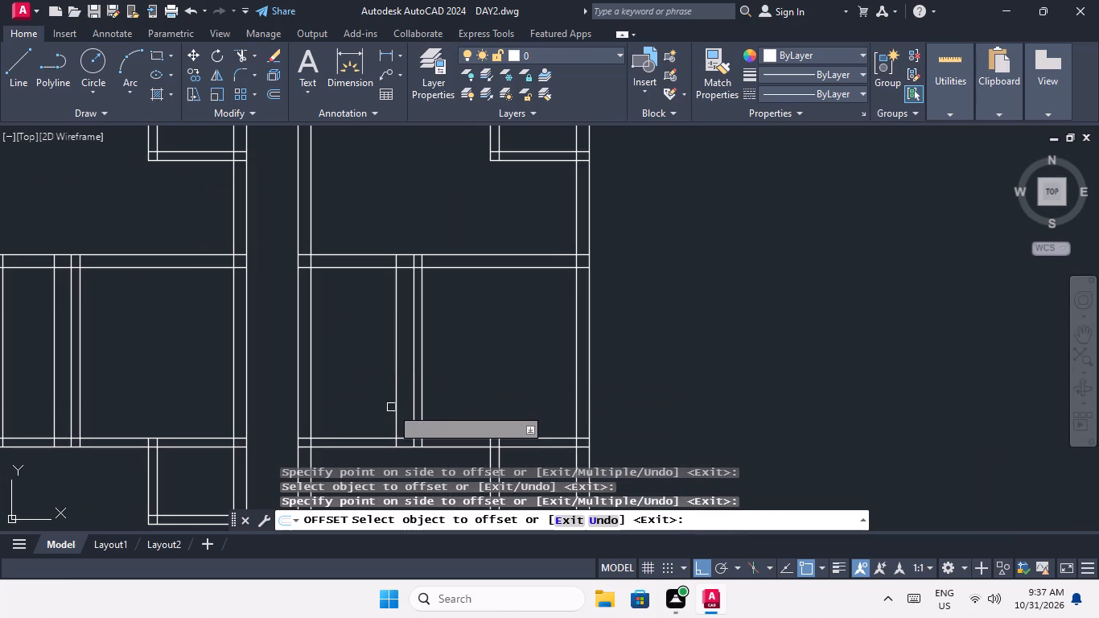
drag(395, 406, 385, 411)
click(333, 441)
Offset the second row's 1' offset lines a further 3' to the left, in both the right and left halves.
scroll(339, 427, down, 3)
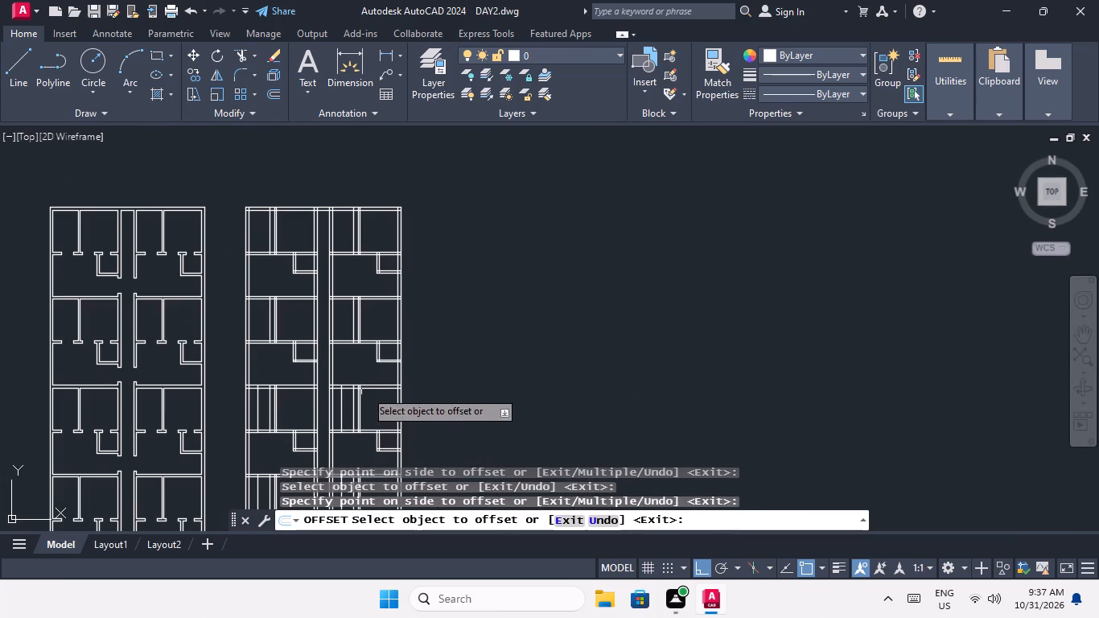
scroll(361, 327, up, 3)
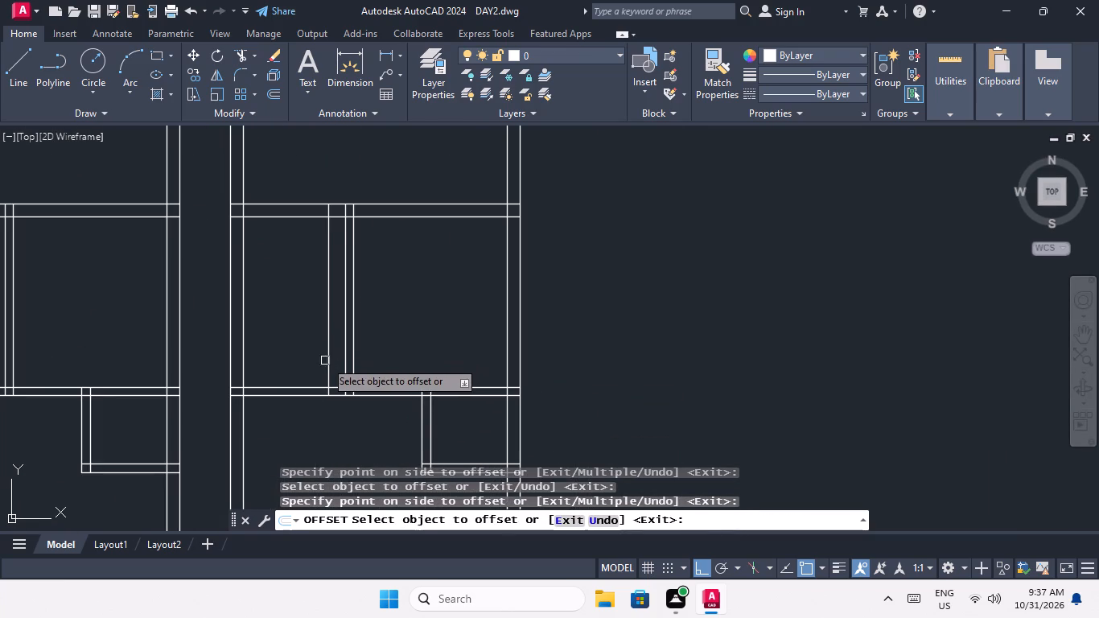
drag(325, 360, 315, 369)
click(263, 402)
scroll(264, 402, down, 3)
scroll(171, 379, up, 2)
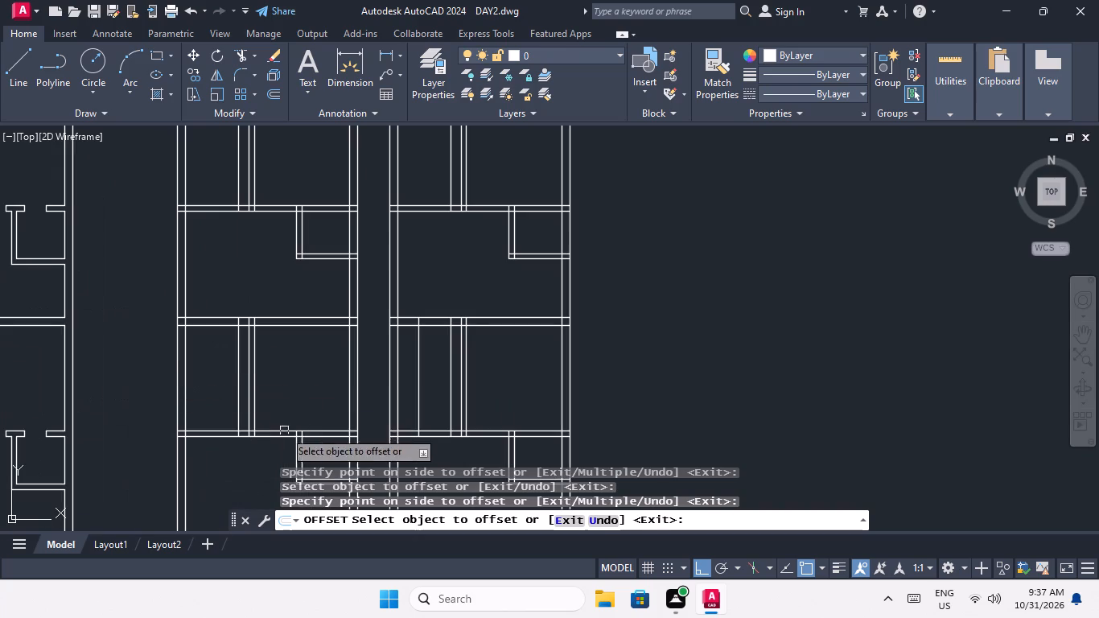
scroll(230, 414, up, 2)
click(249, 411)
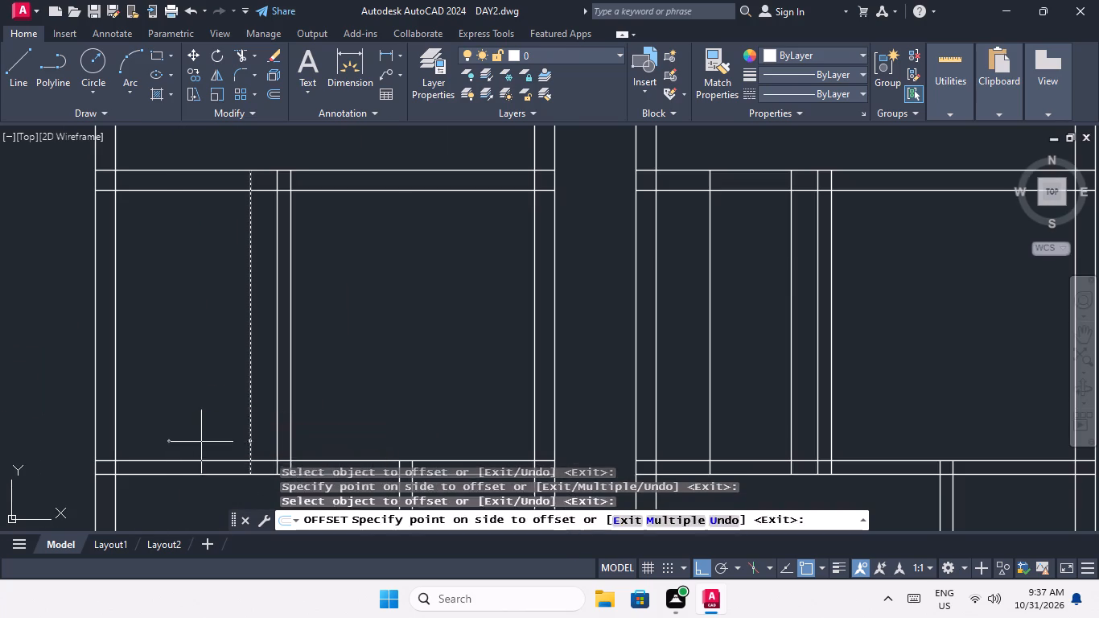
click(201, 442)
Offset the first row's 1' offset lines a further 3' to the left, in both the right and left halves.
scroll(203, 437, down, 4)
scroll(286, 337, up, 5)
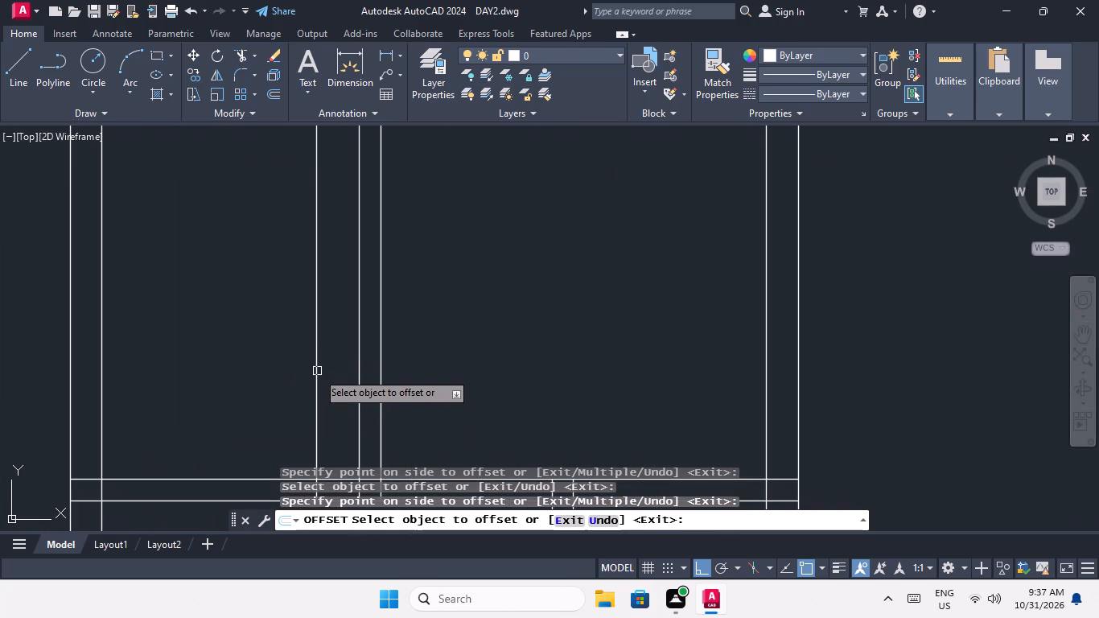
drag(317, 373, 282, 394)
click(205, 418)
scroll(213, 396, down, 4)
scroll(91, 377, up, 2)
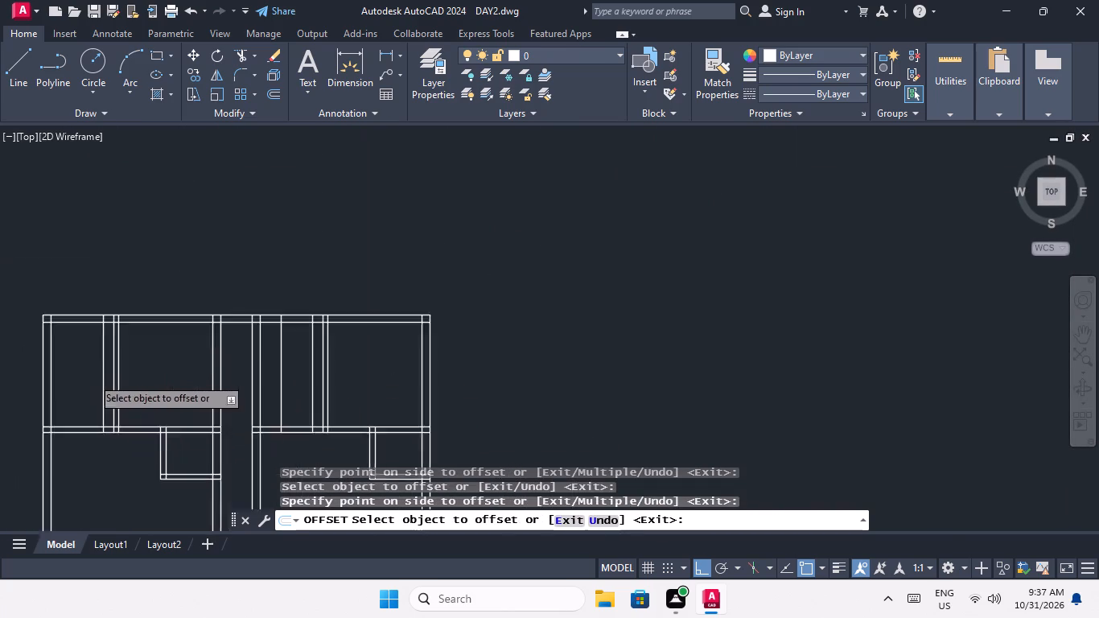
scroll(92, 378, up, 1)
drag(117, 410, 110, 417)
click(79, 439)
scroll(137, 383, down, 3)
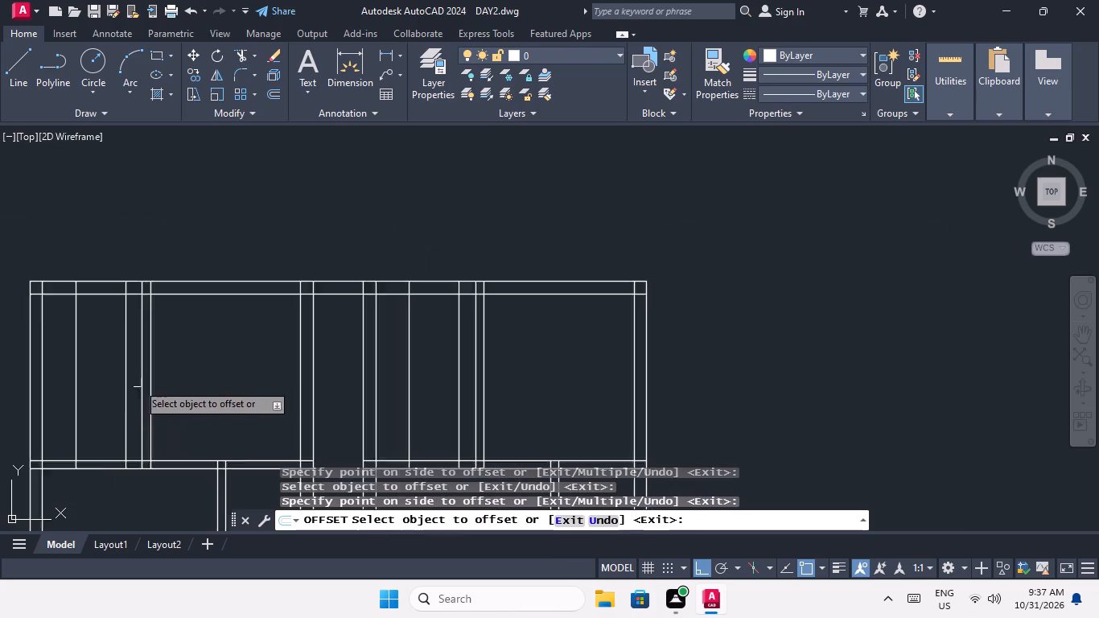
key(Escape)
key(Escape)
key(Escape)
Trim the two offset lines above the wall and the wall lines between them for the first row's left-half door opening.
key(t)
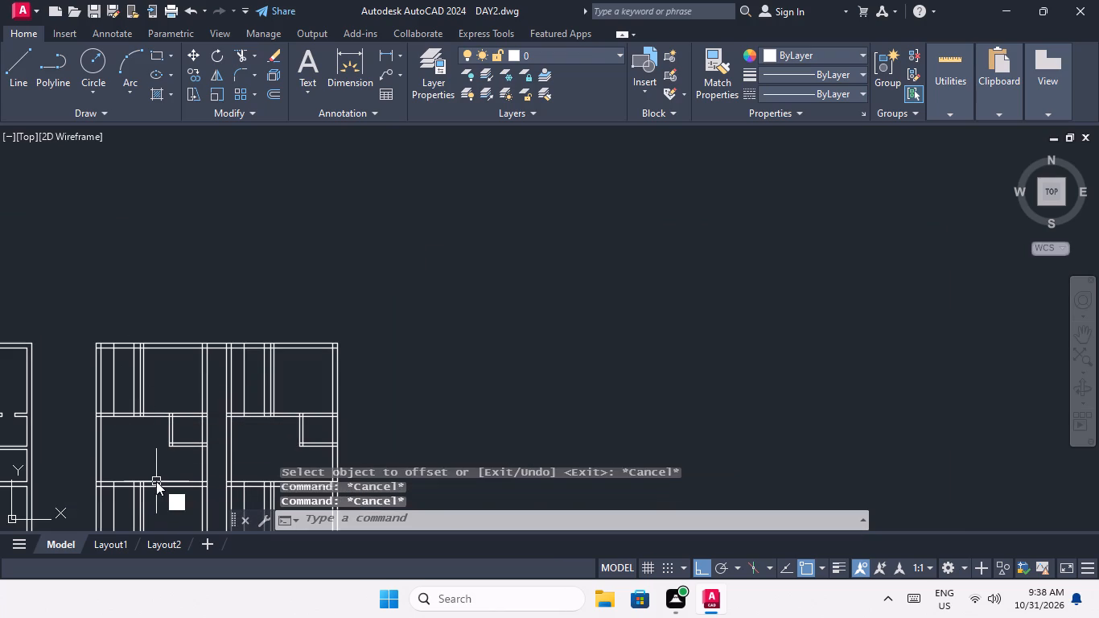
key(r)
key(space)
key(space)
scroll(110, 430, up, 4)
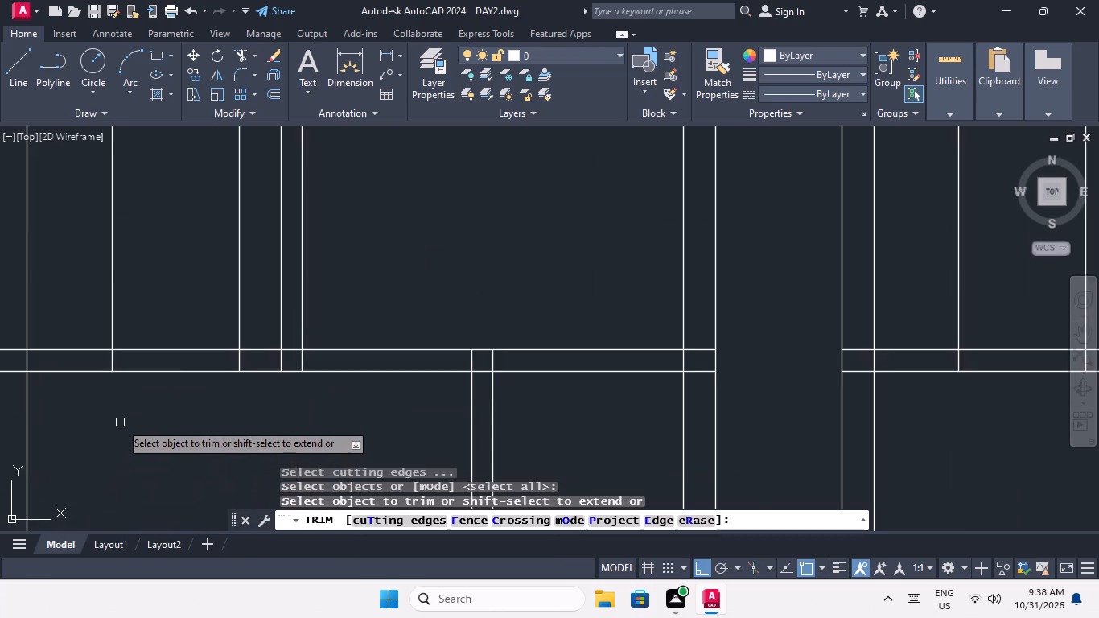
middle_drag(123, 423, 338, 389)
scroll(366, 359, up, 1)
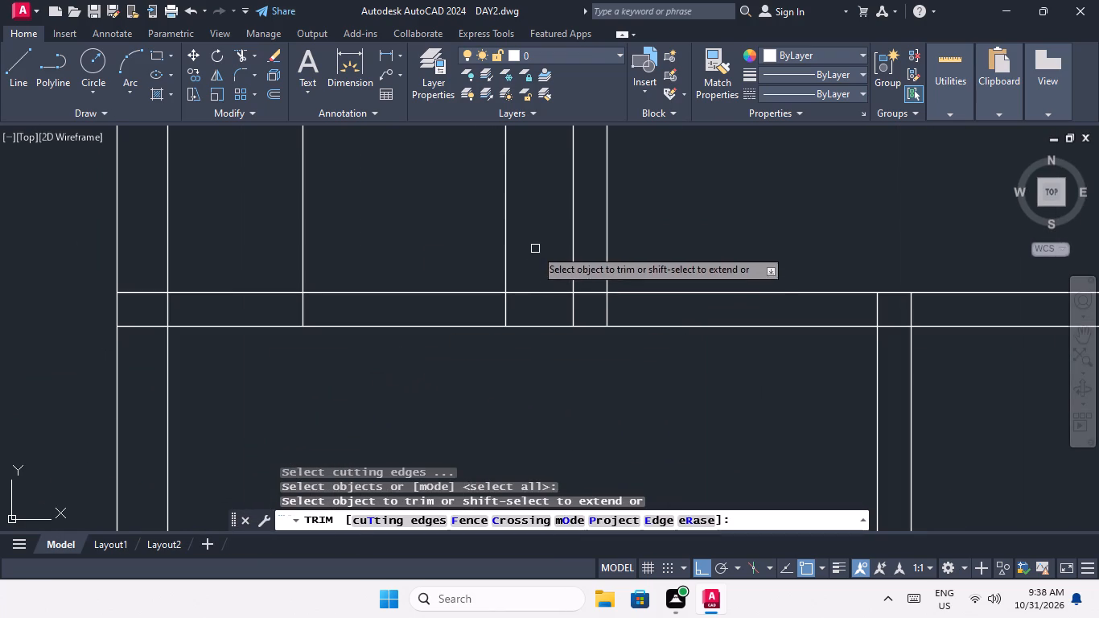
drag(529, 221, 476, 232)
click(261, 245)
drag(385, 344, 380, 330)
click(356, 241)
Trim the offset lines and the wall lines between them for the door opening in the first row's right half.
scroll(358, 257, down, 2)
middle_drag(371, 307, 49, 281)
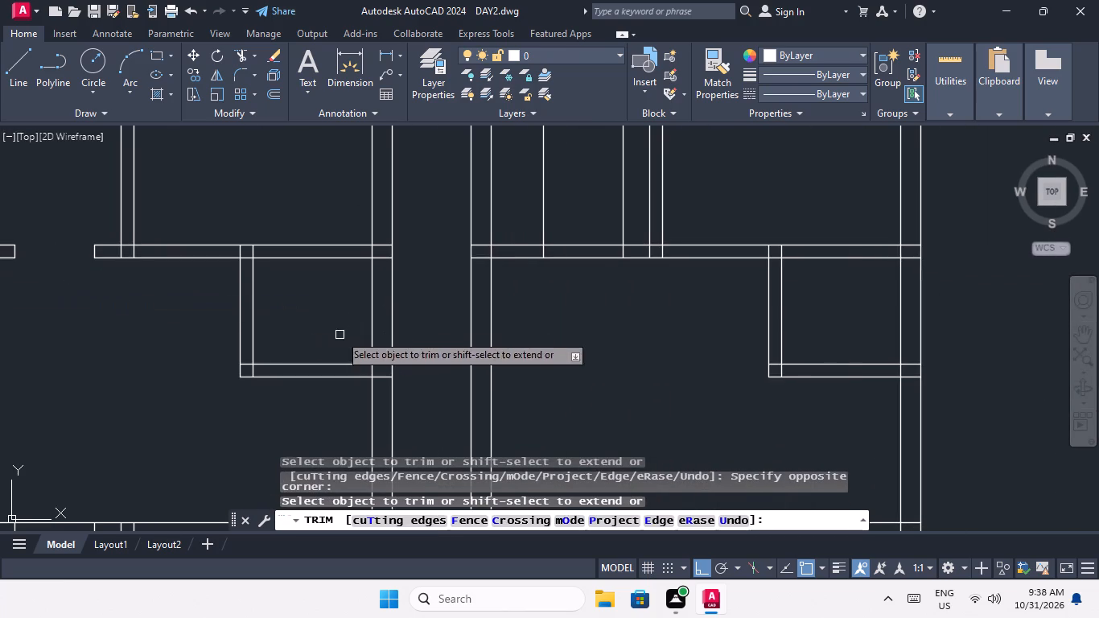
middle_drag(588, 316, 489, 413)
scroll(490, 381, up, 3)
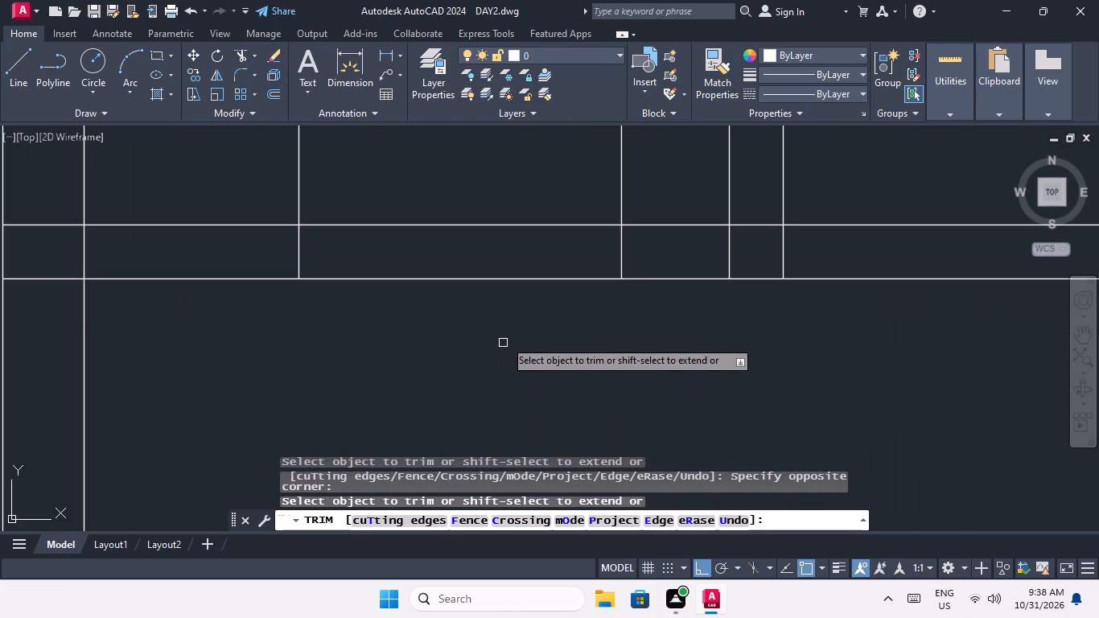
middle_drag(508, 342, 494, 435)
drag(628, 223, 557, 240)
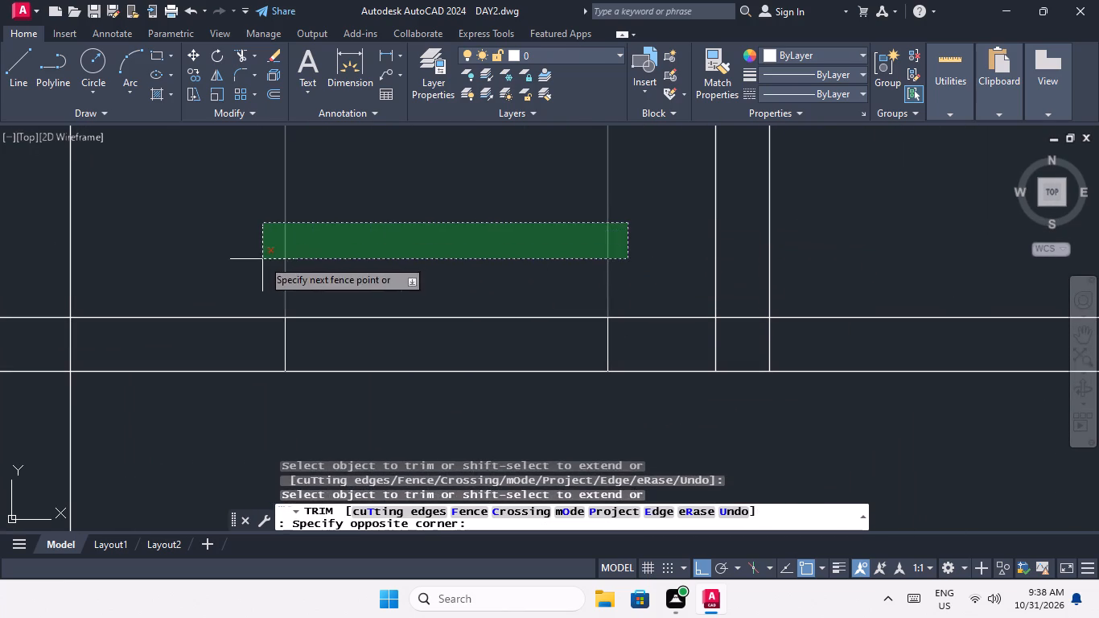
click(262, 259)
drag(528, 400, 447, 337)
click(414, 266)
Trim the offset lines and the wall lines between them for the door opening in the second row's left half.
scroll(418, 268, down, 2)
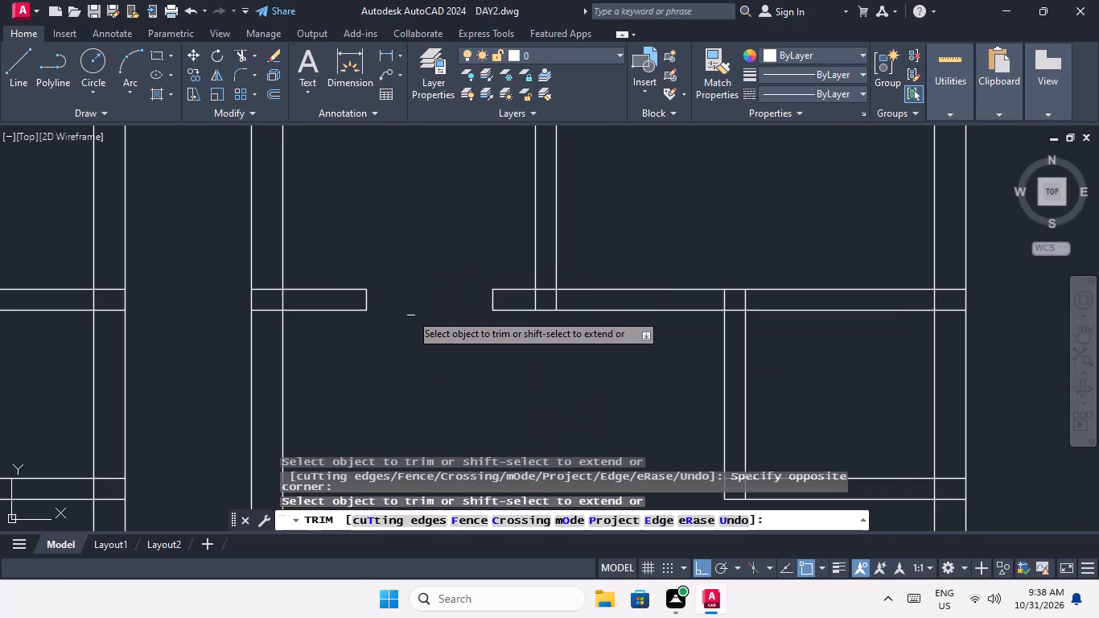
scroll(405, 323, down, 2)
middle_drag(410, 359, 414, 316)
scroll(422, 312, down, 2)
middle_drag(428, 335, 430, 292)
scroll(303, 391, up, 3)
middle_drag(247, 467, 286, 351)
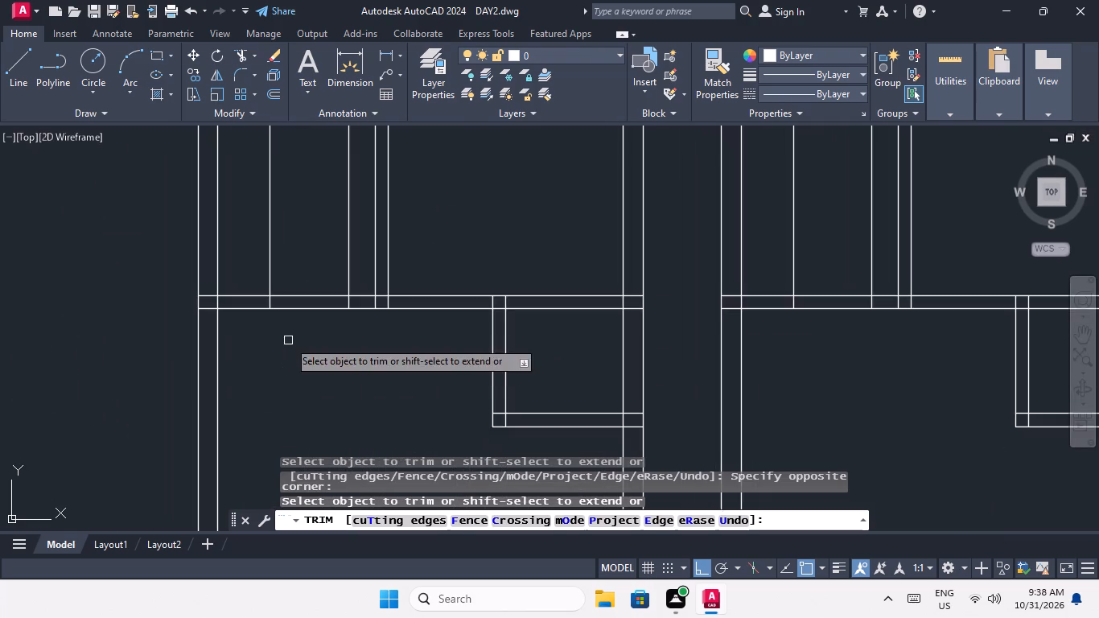
scroll(303, 323, up, 3)
middle_drag(310, 319, 309, 369)
drag(508, 179, 485, 187)
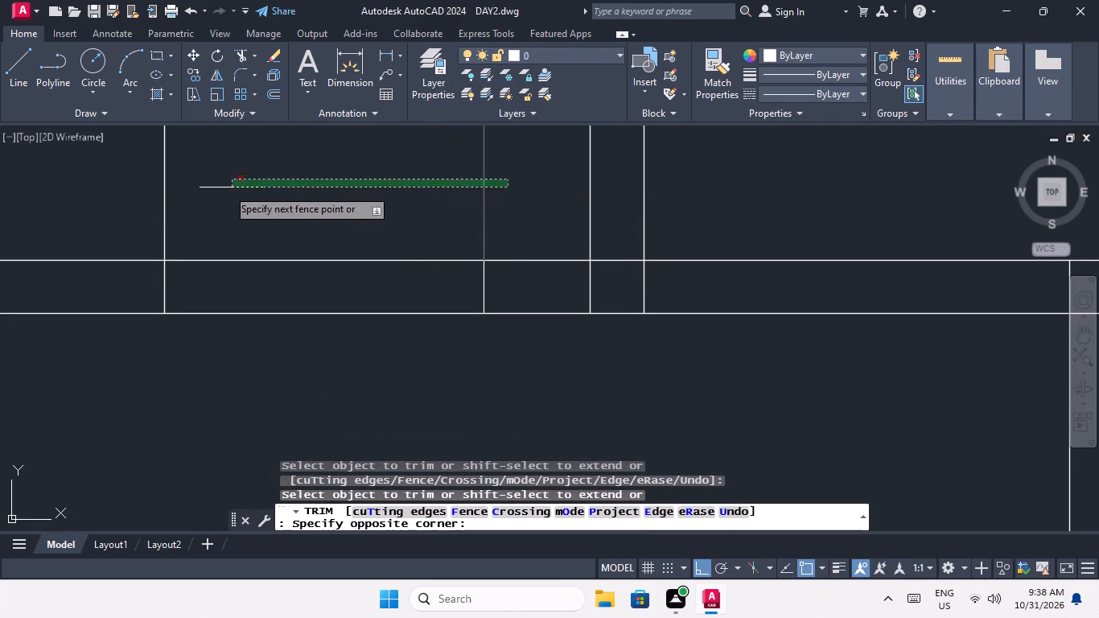
click(135, 195)
drag(314, 342, 327, 356)
click(274, 220)
Trim the offset lines and the wall lines between them for the door opening in the second row's right half.
scroll(270, 244, down, 2)
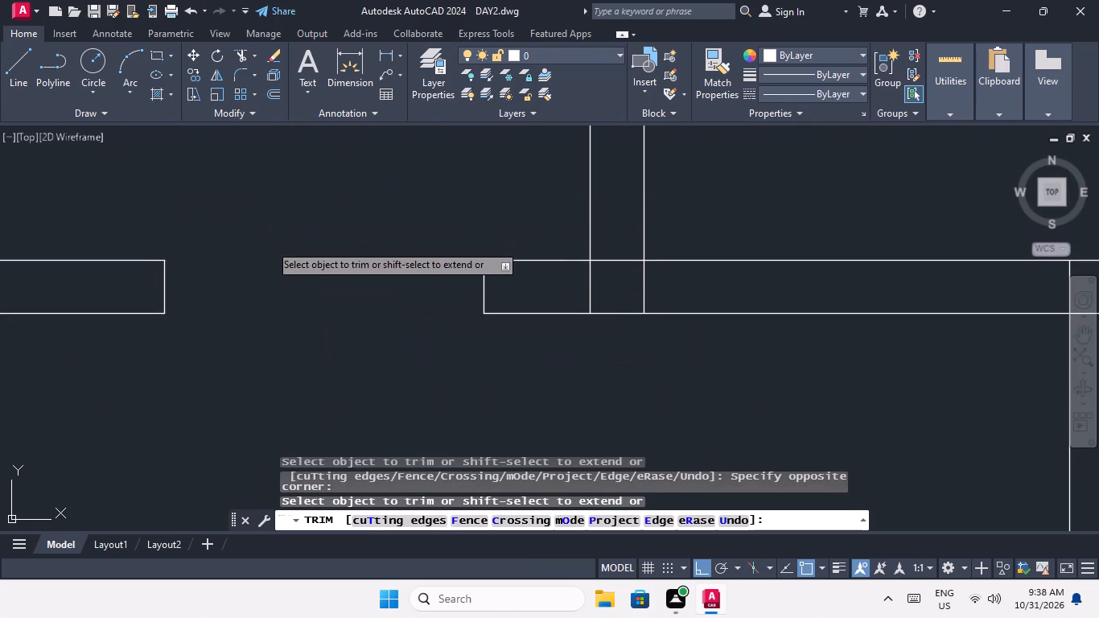
scroll(272, 253, down, 2)
middle_drag(364, 300, 234, 385)
scroll(459, 344, up, 3)
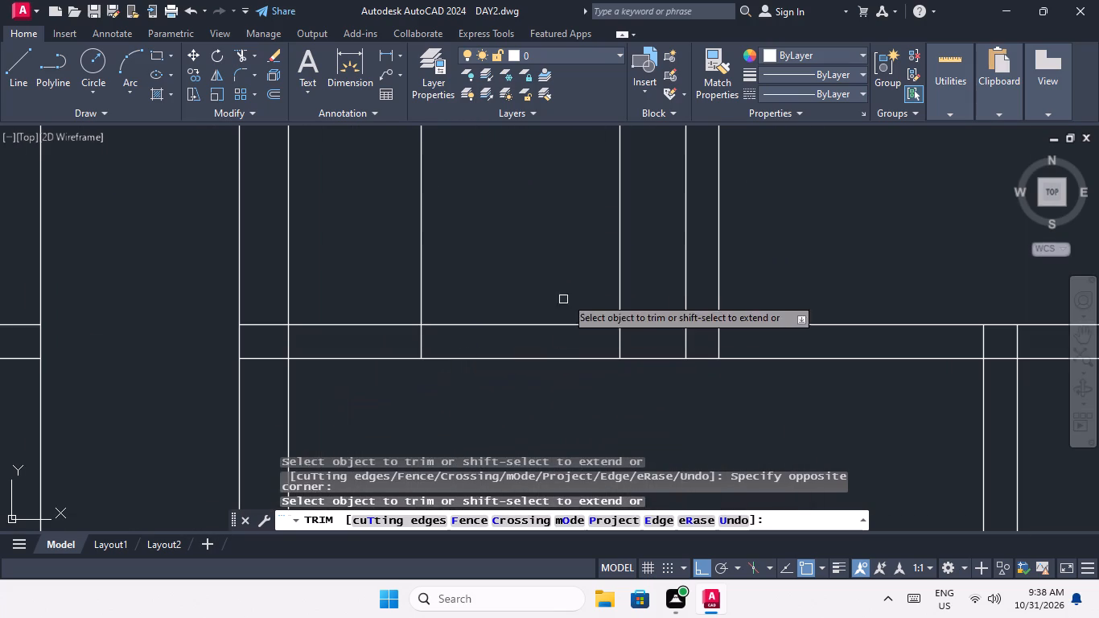
drag(659, 260, 540, 266)
click(413, 266)
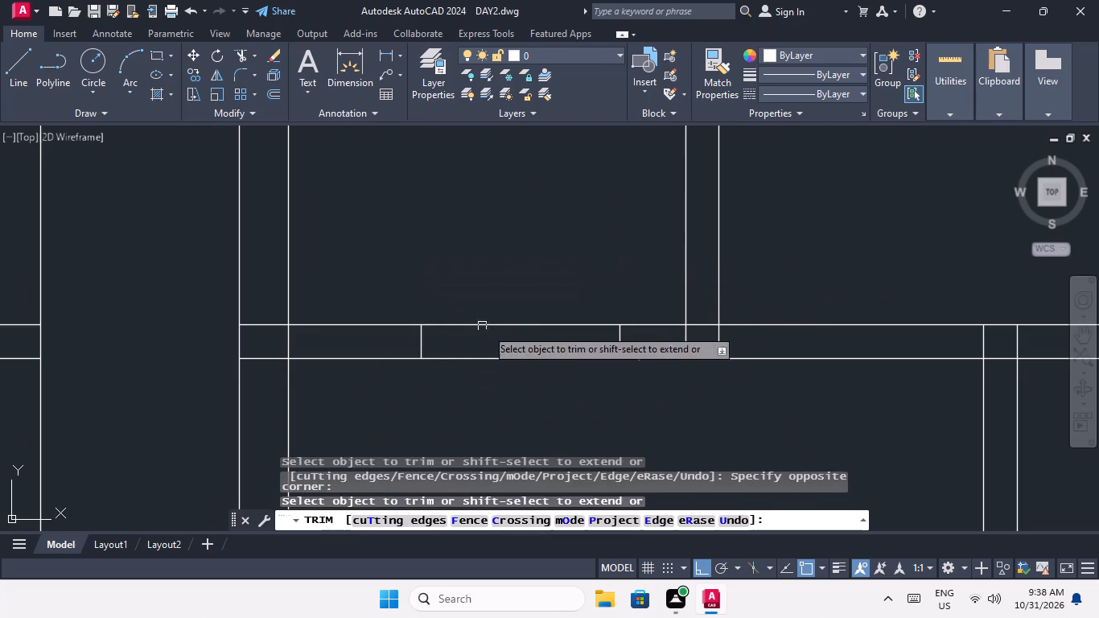
drag(524, 365, 512, 353)
click(476, 284)
Trim the offset lines and the wall lines between them for the door opening in the third row's left half.
scroll(476, 283, down, 7)
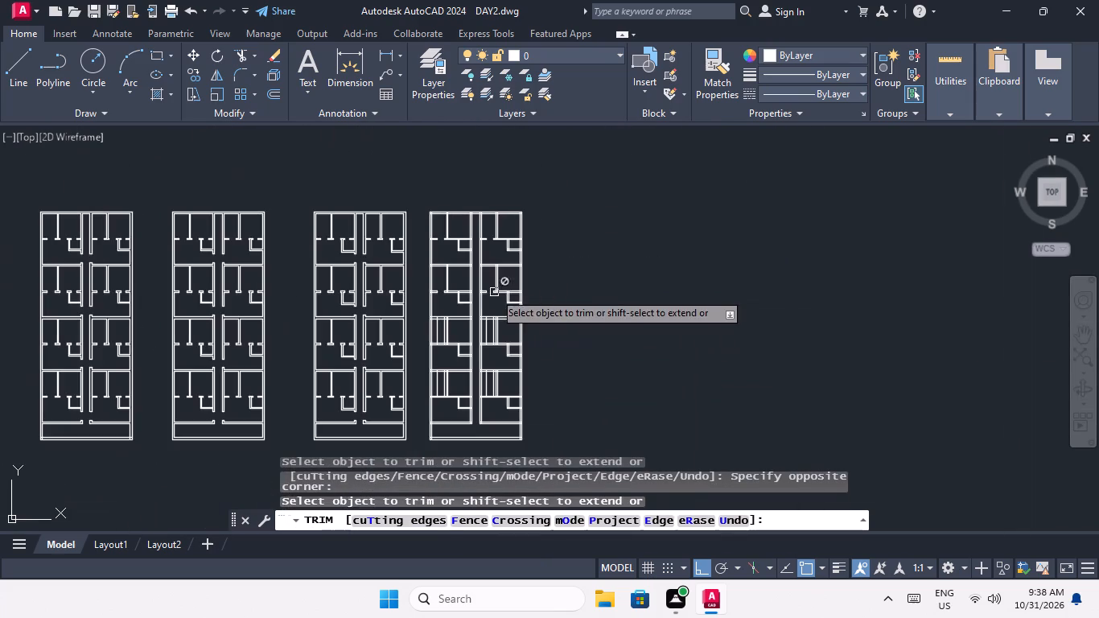
scroll(477, 319, up, 3)
middle_drag(334, 434, 352, 394)
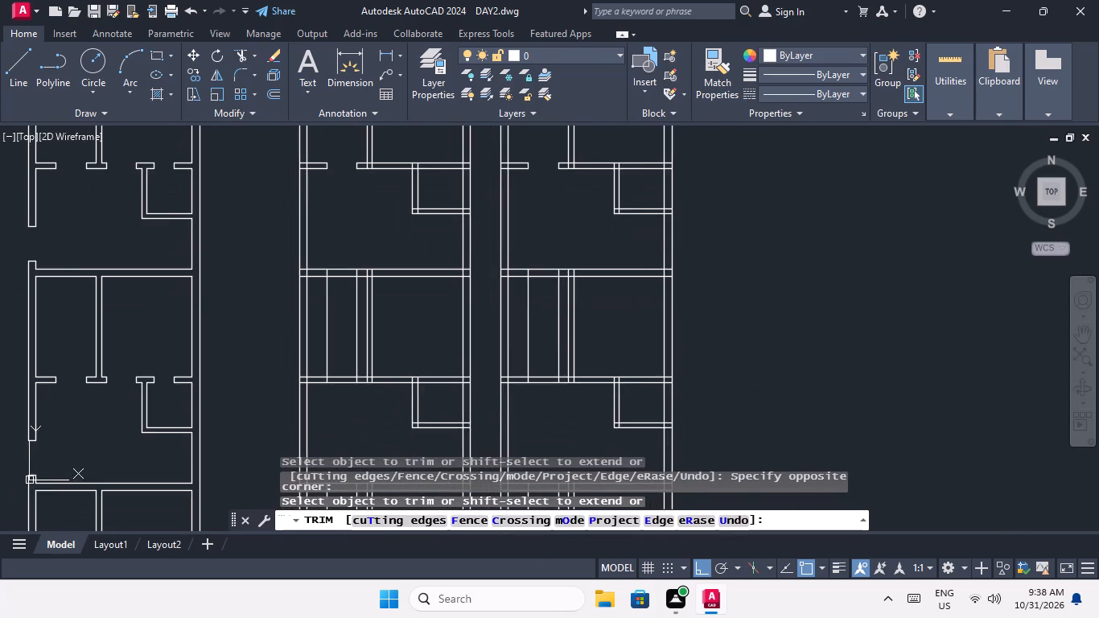
scroll(357, 378, up, 4)
middle_drag(332, 418, 429, 353)
middle_drag(335, 411, 360, 367)
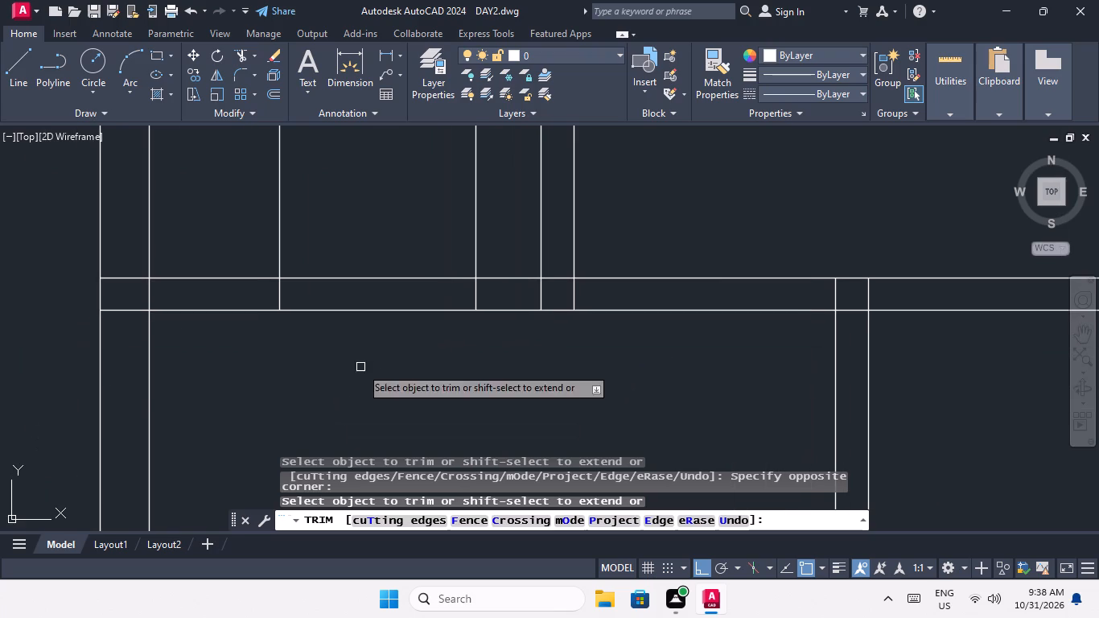
drag(500, 187, 455, 201)
click(260, 227)
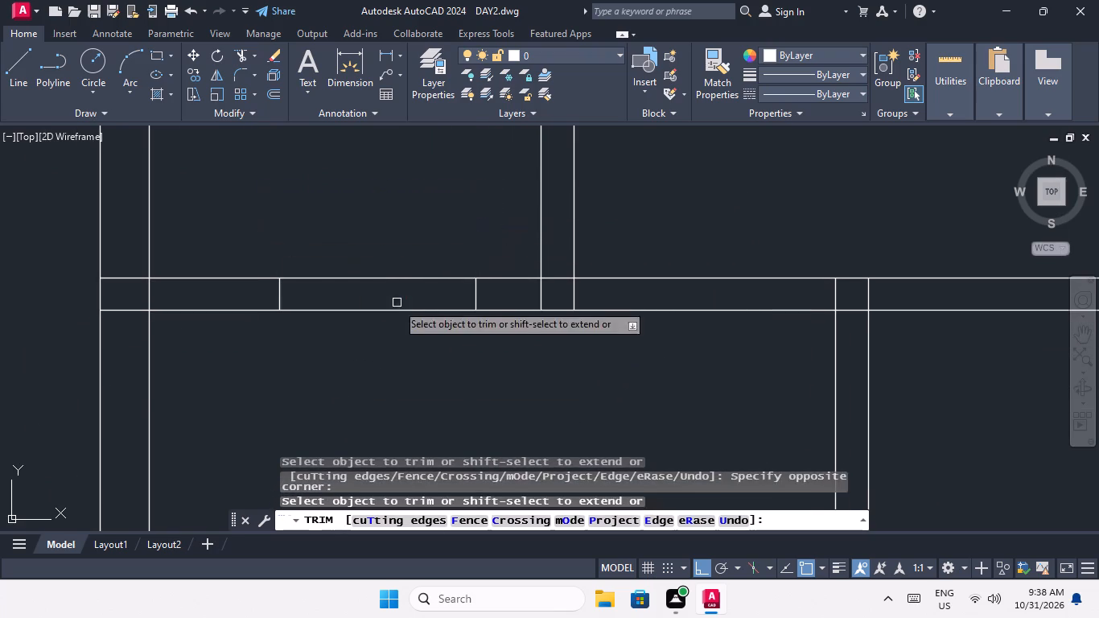
drag(401, 327, 385, 299)
click(364, 246)
Trim the offset lines and the wall lines between them for the door opening in the third row's right half.
scroll(364, 246, down, 4)
middle_drag(368, 310, 134, 342)
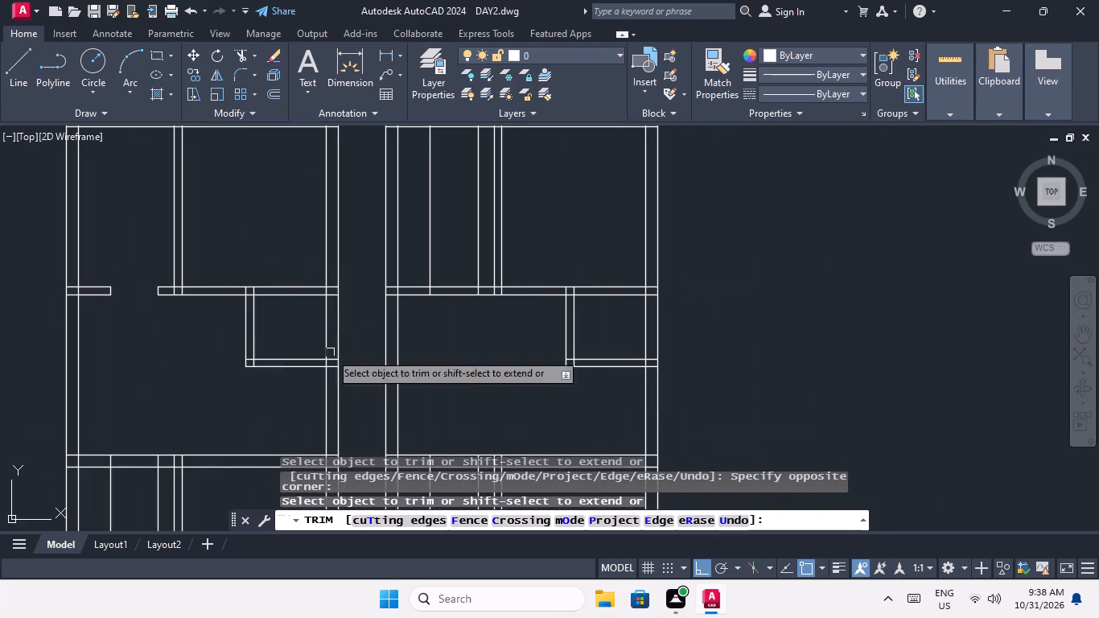
scroll(484, 360, up, 3)
middle_drag(471, 352, 457, 523)
drag(459, 187, 458, 187)
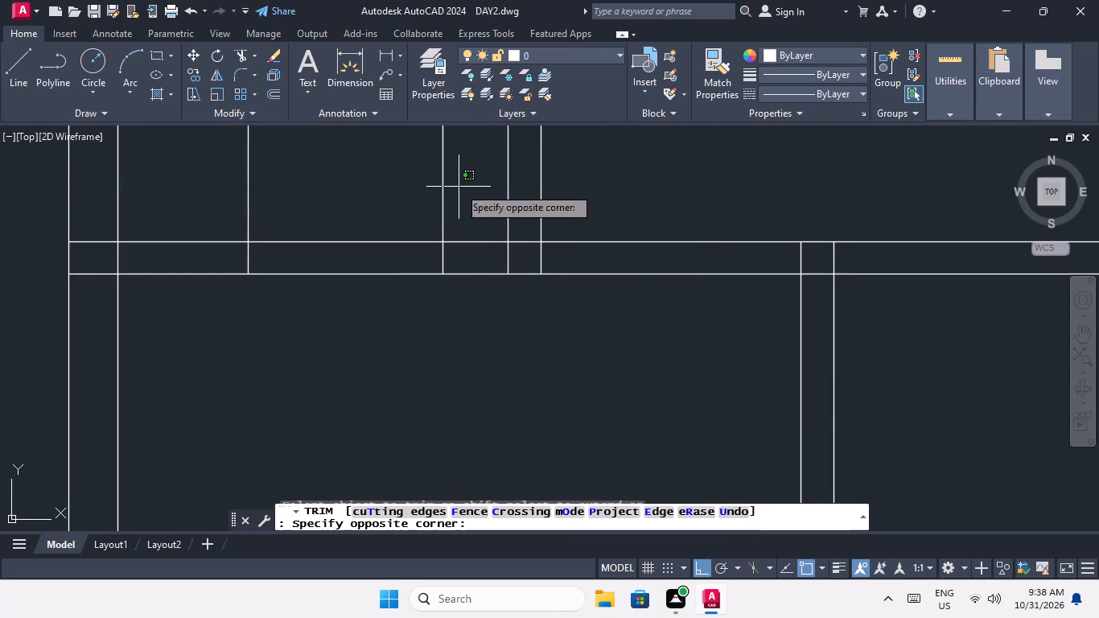
drag(458, 187, 438, 187)
drag(233, 187, 237, 196)
drag(407, 316, 373, 275)
drag(316, 195, 315, 205)
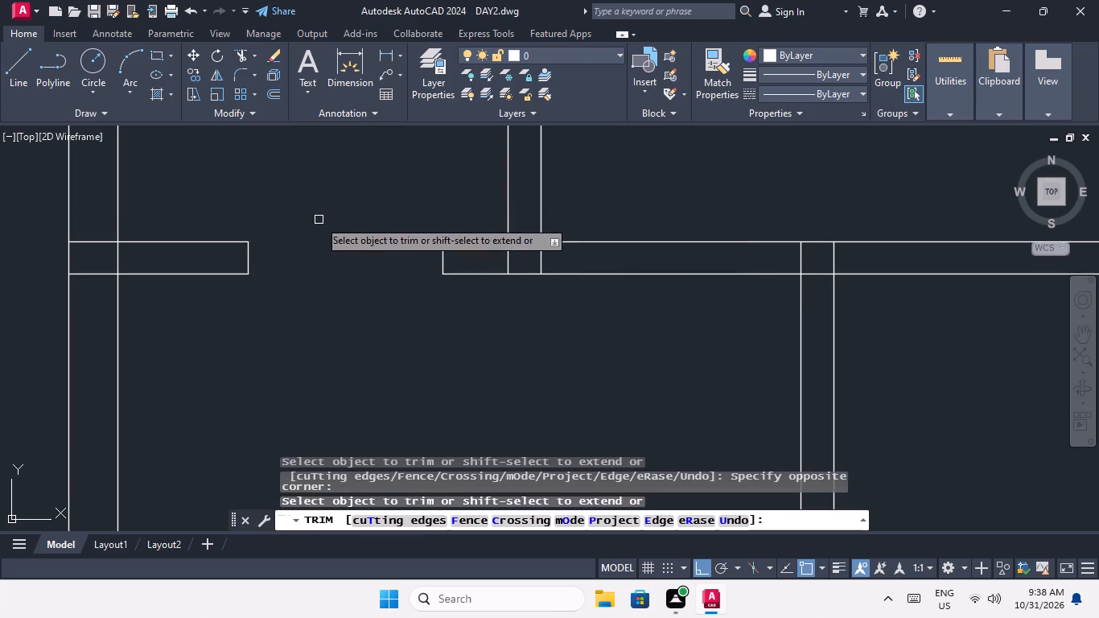
Trim the offset lines and the wall lines between them for the door opening in the fourth row's left half.
scroll(319, 220, down, 4)
middle_drag(142, 476, 267, 385)
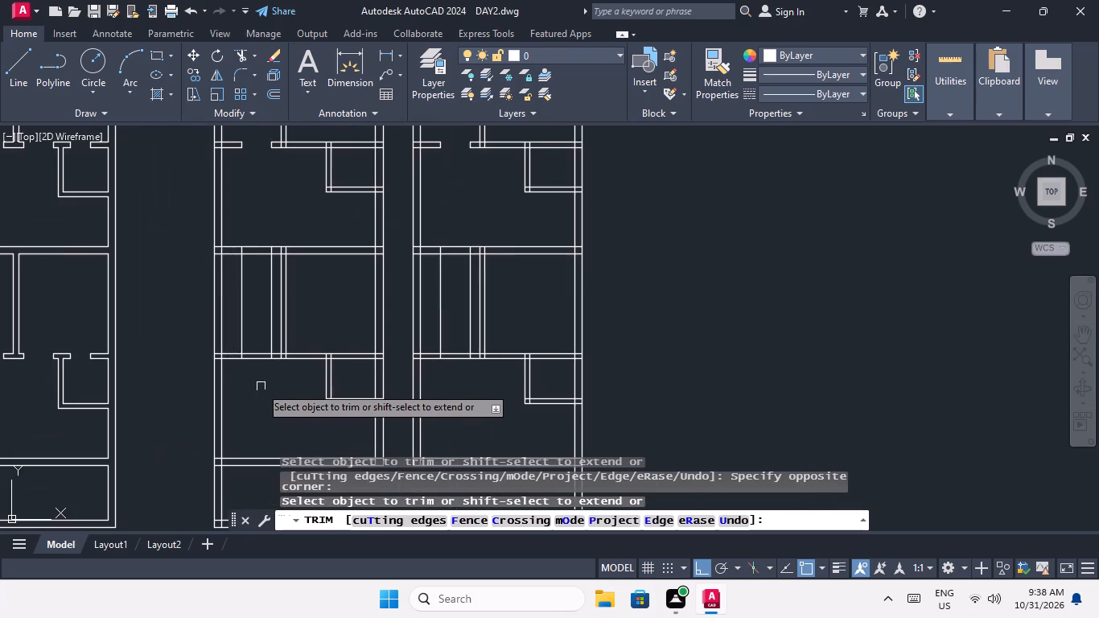
scroll(257, 386, up, 5)
middle_drag(273, 369, 303, 458)
middle_drag(298, 433, 315, 534)
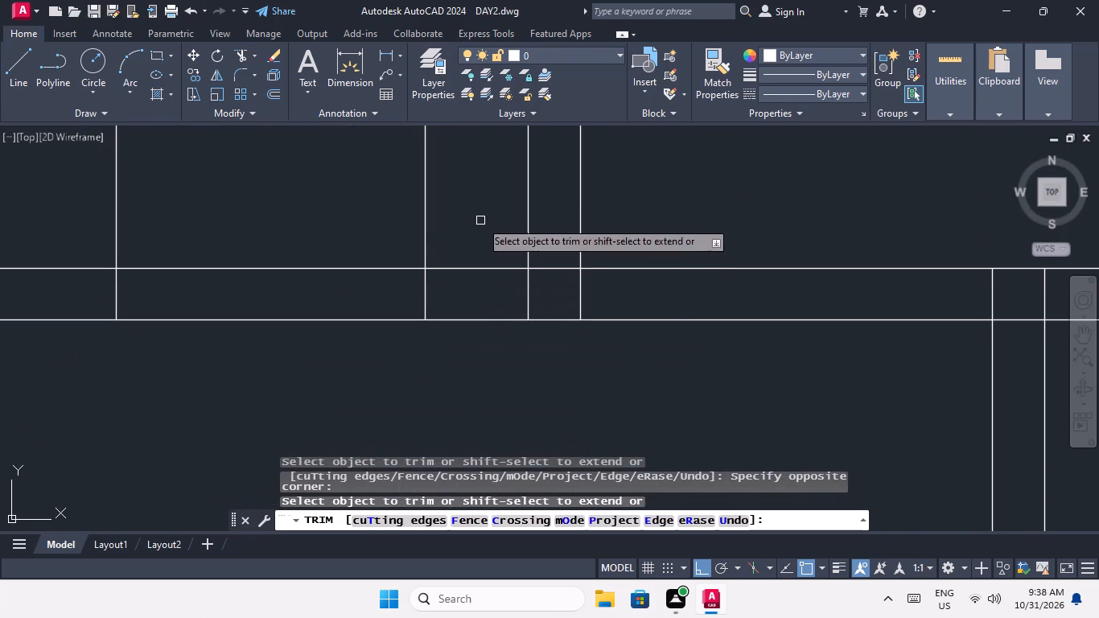
drag(459, 197, 427, 204)
click(62, 220)
drag(300, 388, 300, 389)
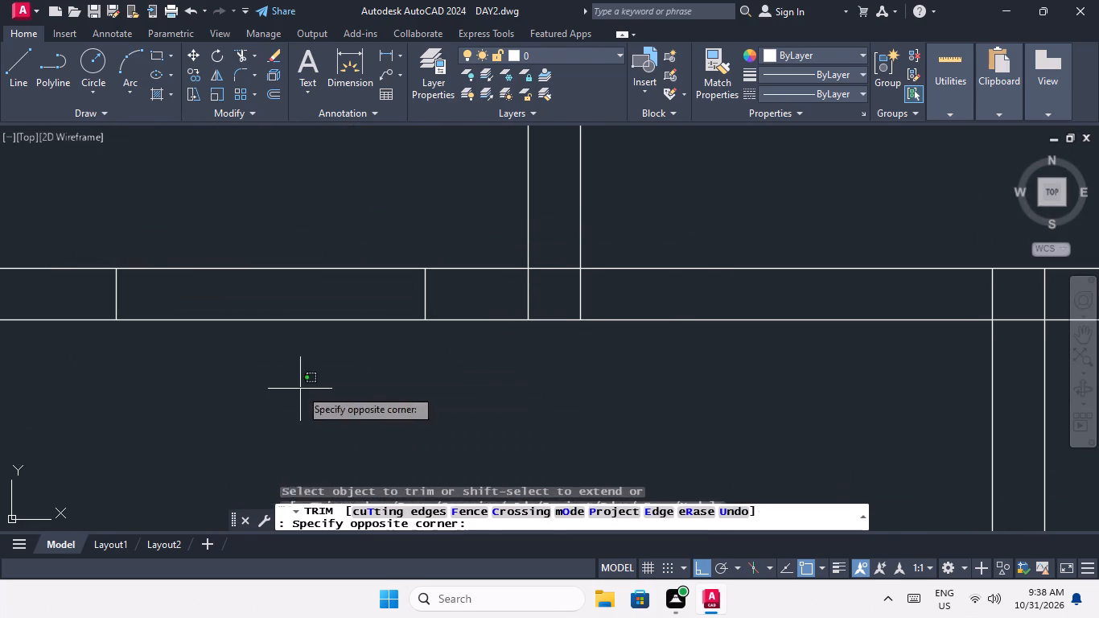
drag(300, 389, 291, 379)
drag(223, 208, 223, 222)
Trim the offset lines and the wall lines between them for the door opening in the fourth row's right half.
scroll(245, 327, down, 6)
scroll(400, 333, up, 2)
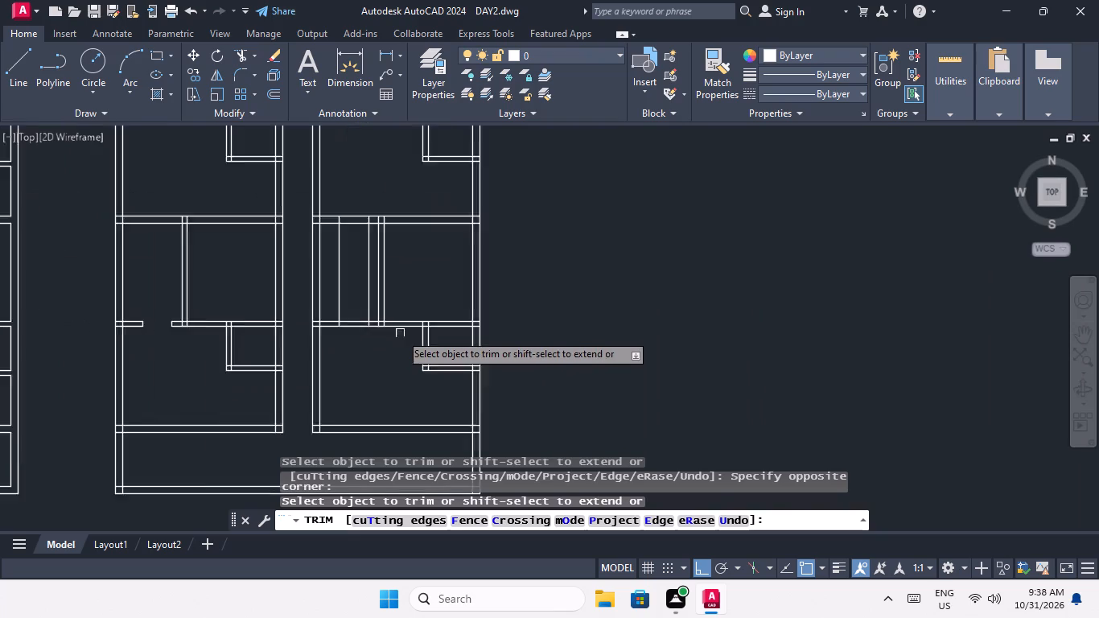
scroll(400, 333, up, 2)
middle_drag(174, 359, 228, 369)
scroll(232, 367, up, 2)
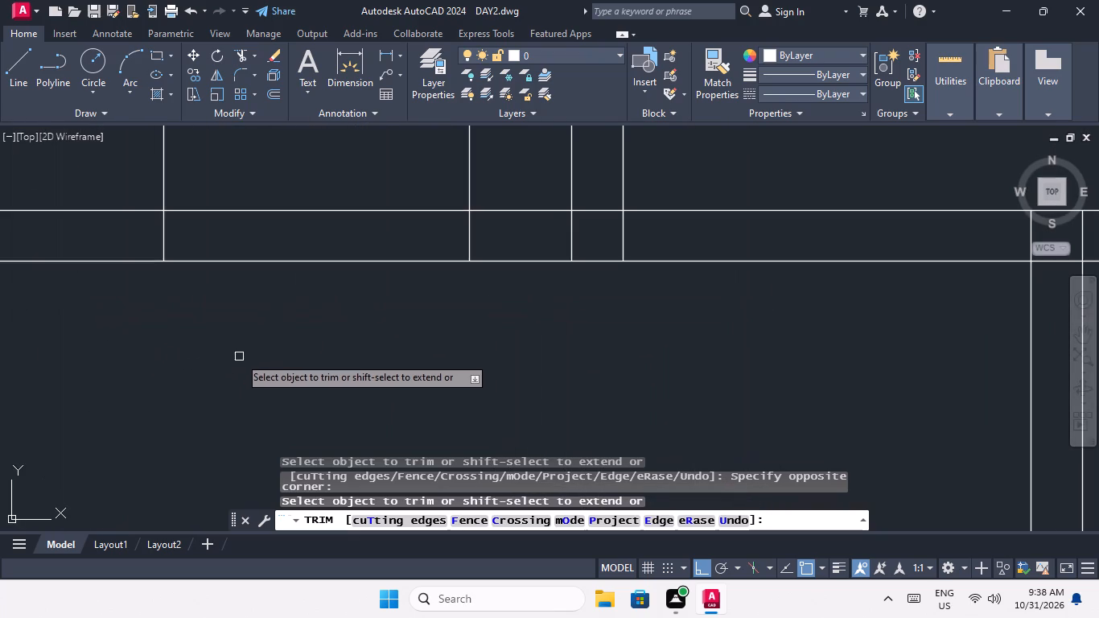
middle_drag(239, 356, 244, 476)
drag(497, 250, 487, 252)
drag(113, 253, 127, 265)
click(362, 405)
click(270, 281)
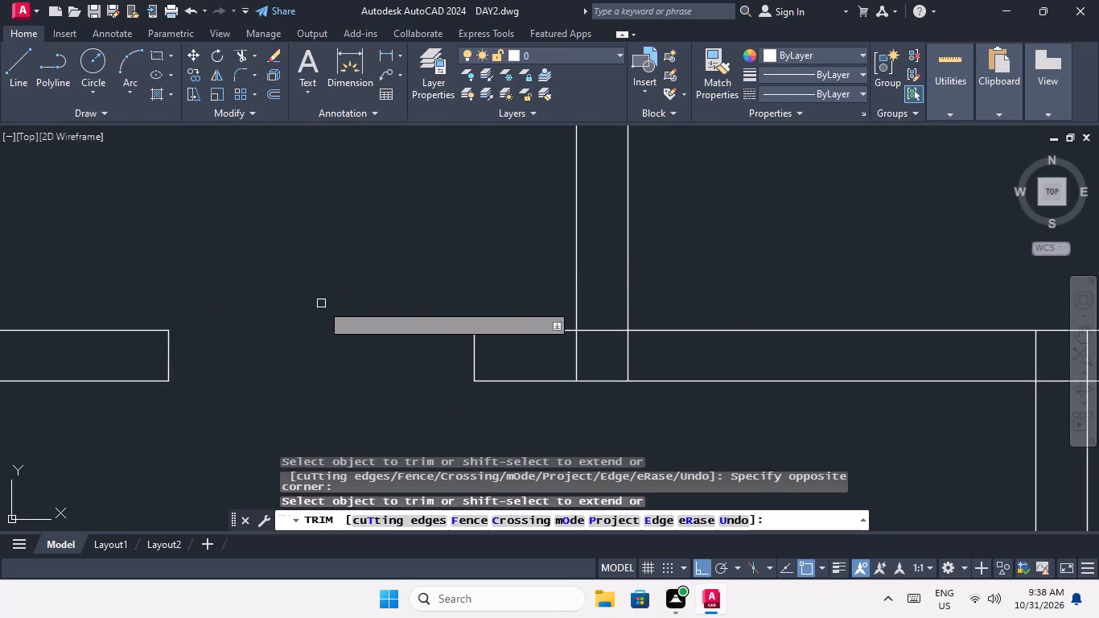
scroll(319, 323, down, 5)
middle_drag(349, 373, 352, 393)
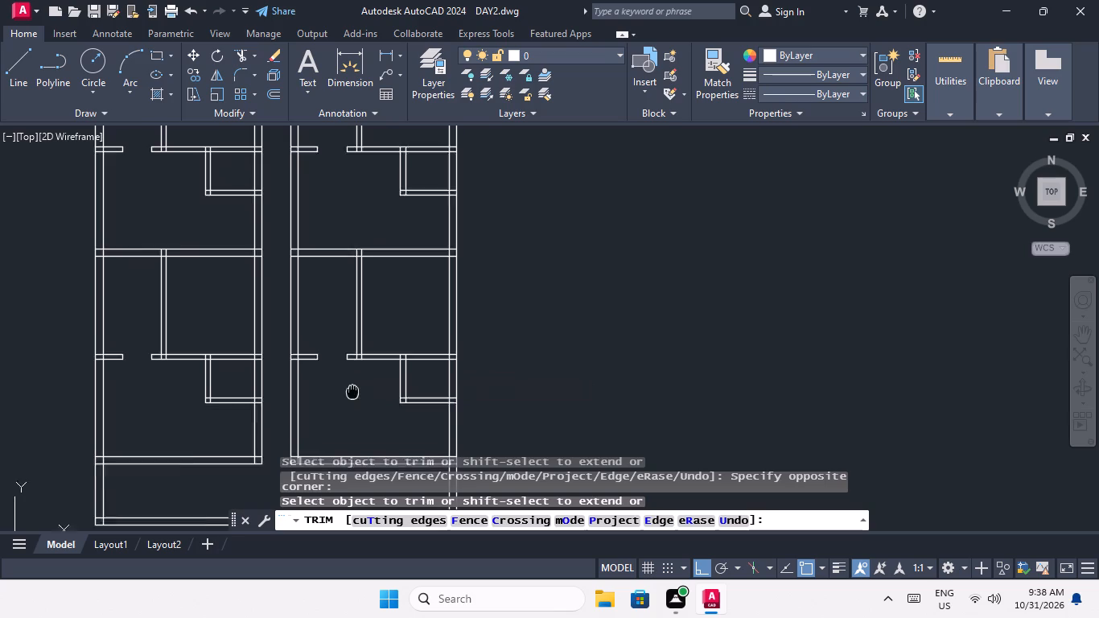
middle_drag(352, 393, 354, 425)
key(Escape)
key(Escape)
Offset the vertical partition's right-hand line 6" to the right in both halves of the fourth plan's first row.
scroll(377, 267, down, 4)
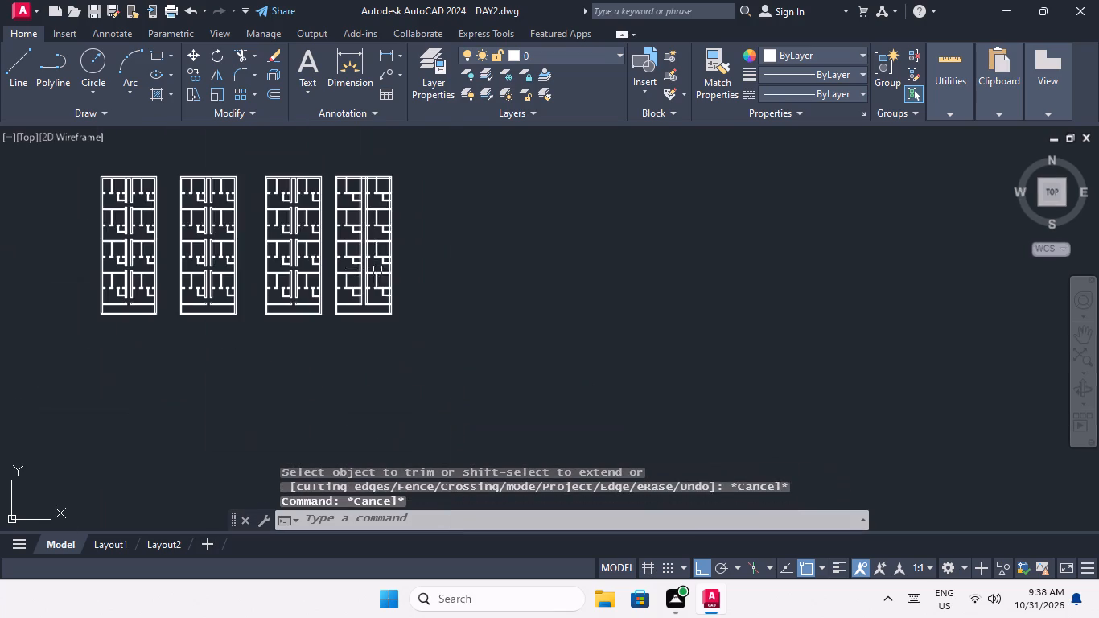
middle_drag(374, 306, 361, 397)
scroll(344, 295, up, 4)
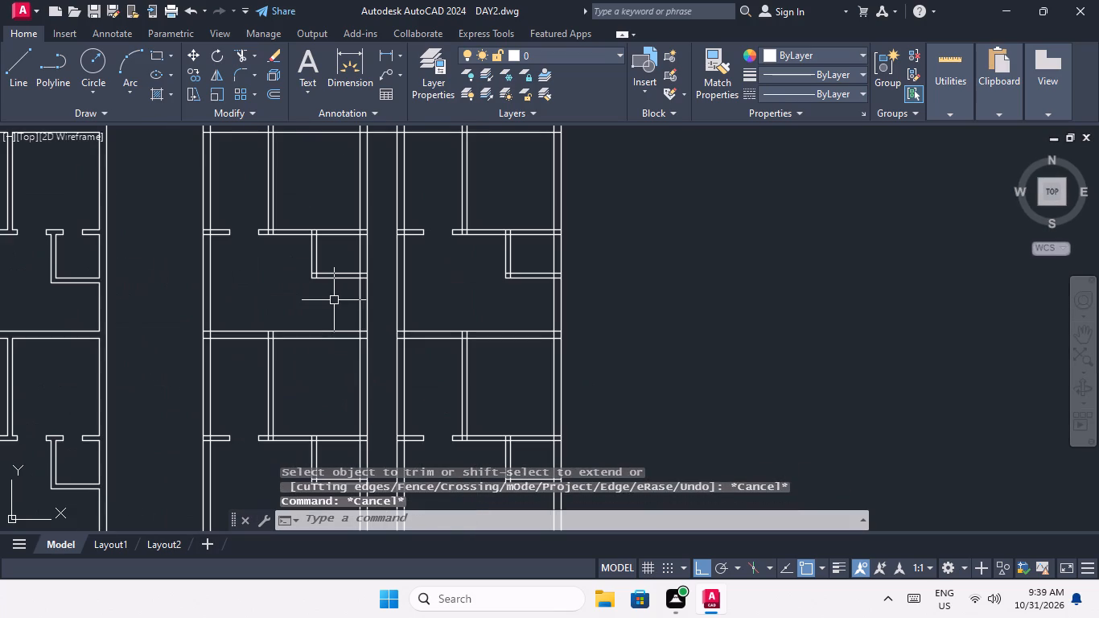
key(o)
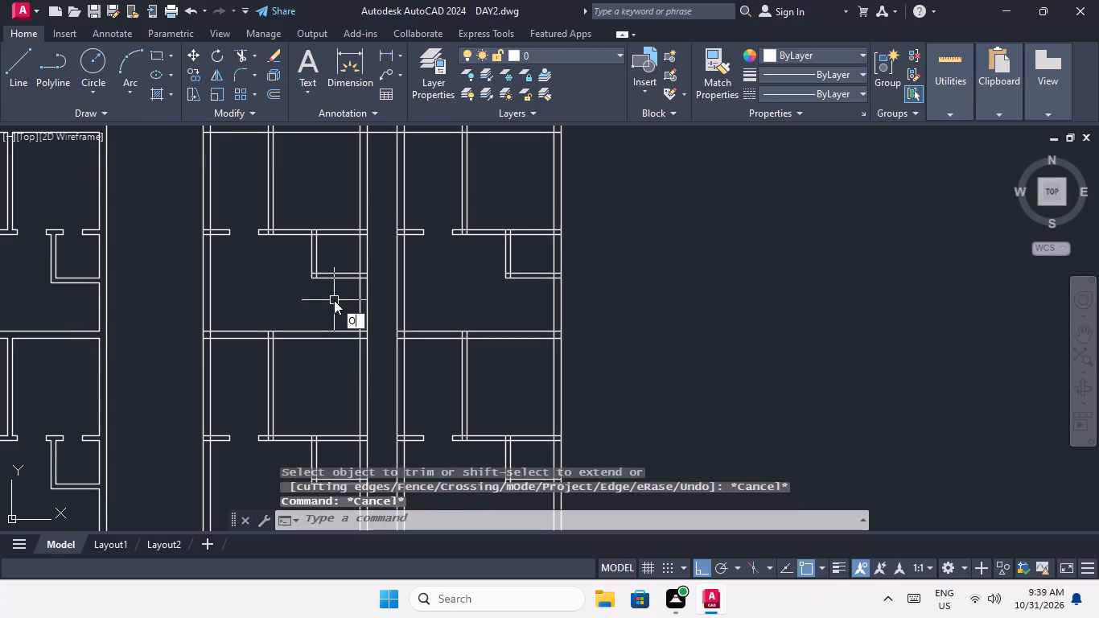
key(Return)
text(6")
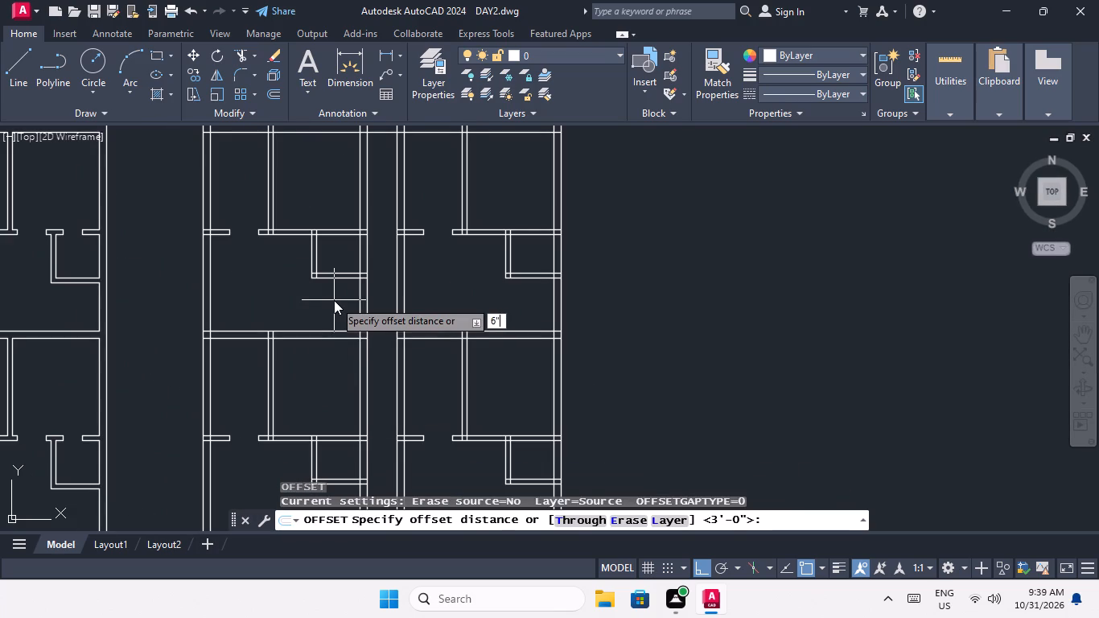
key(Return)
scroll(330, 279, down, 2)
middle_drag(326, 315, 338, 392)
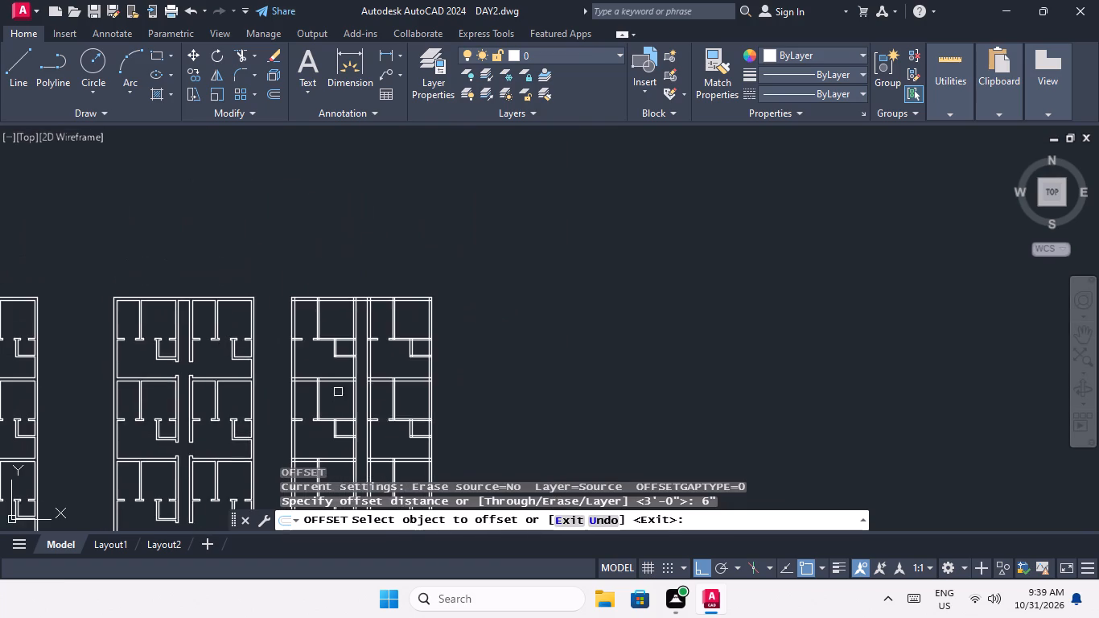
scroll(329, 341, up, 4)
scroll(268, 303, up, 1)
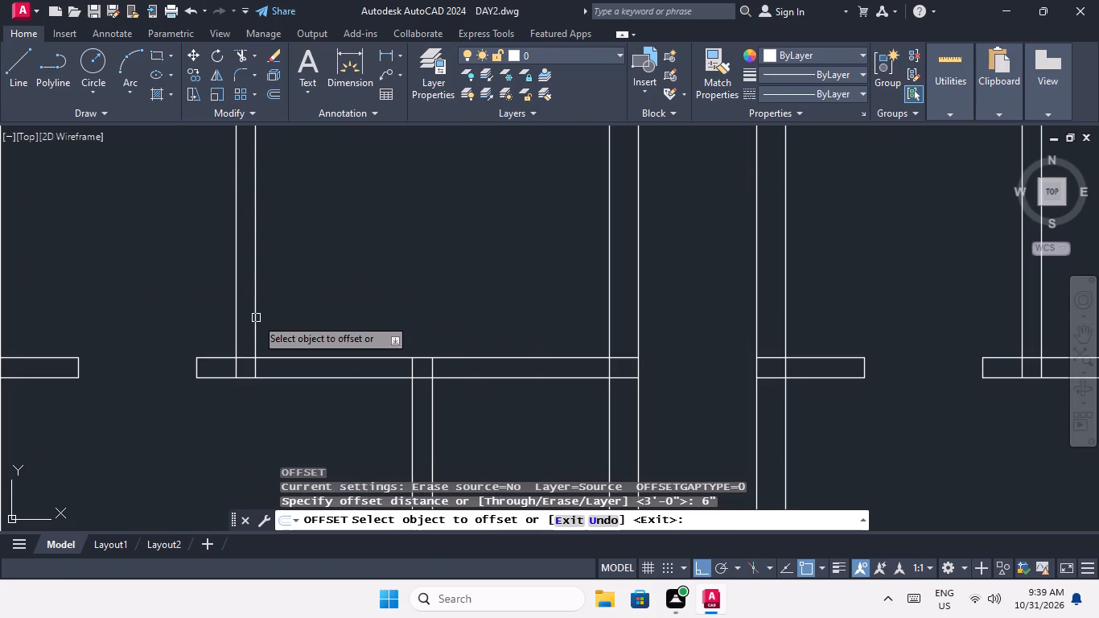
drag(256, 318, 270, 315)
click(308, 307)
scroll(308, 307, down, 2)
scroll(602, 300, up, 2)
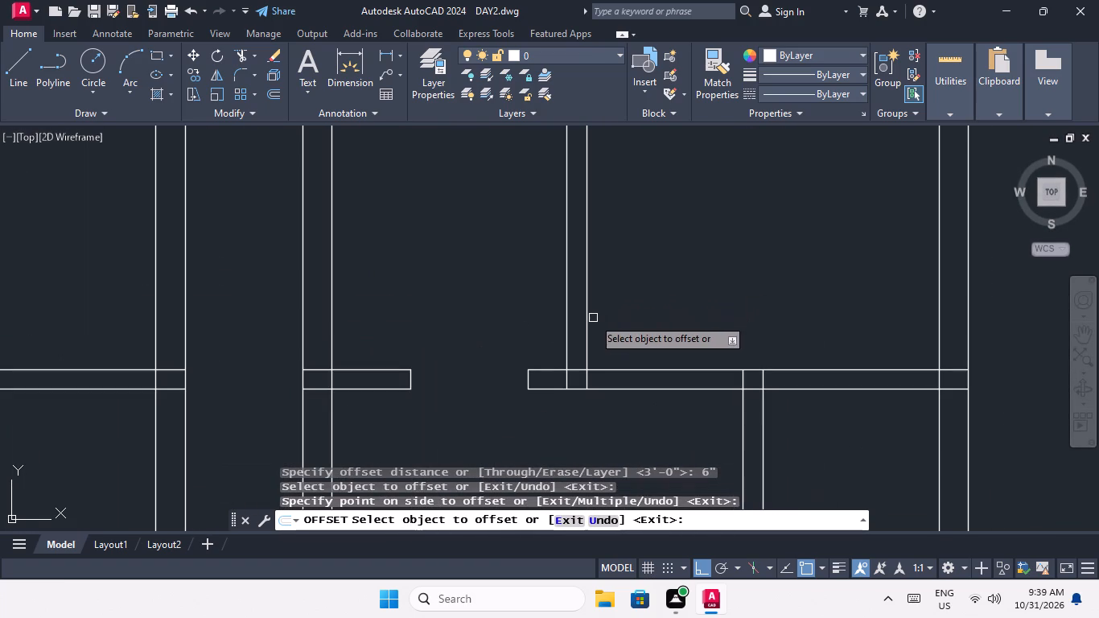
drag(587, 322, 630, 315)
click(681, 303)
Offset the vertical partition's right-hand line 6" to the right in both halves of the second row.
scroll(664, 285, down, 3)
middle_drag(607, 386, 606, 385)
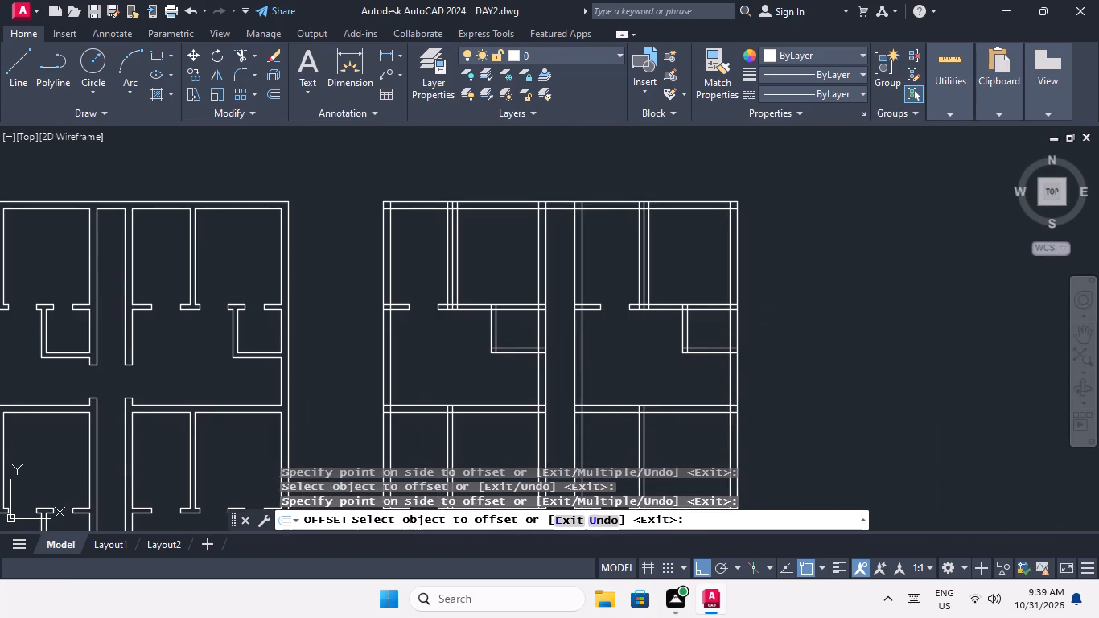
middle_drag(606, 385, 588, 302)
scroll(432, 426, up, 3)
middle_drag(449, 410, 449, 381)
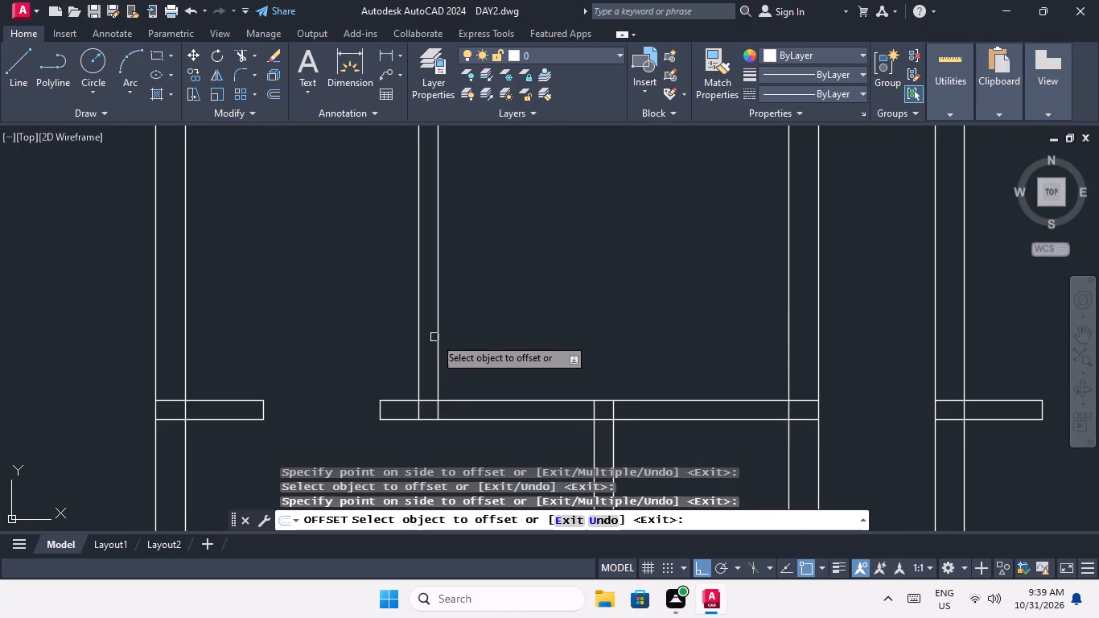
drag(437, 338, 447, 336)
click(516, 322)
scroll(514, 312, down, 4)
scroll(619, 318, up, 3)
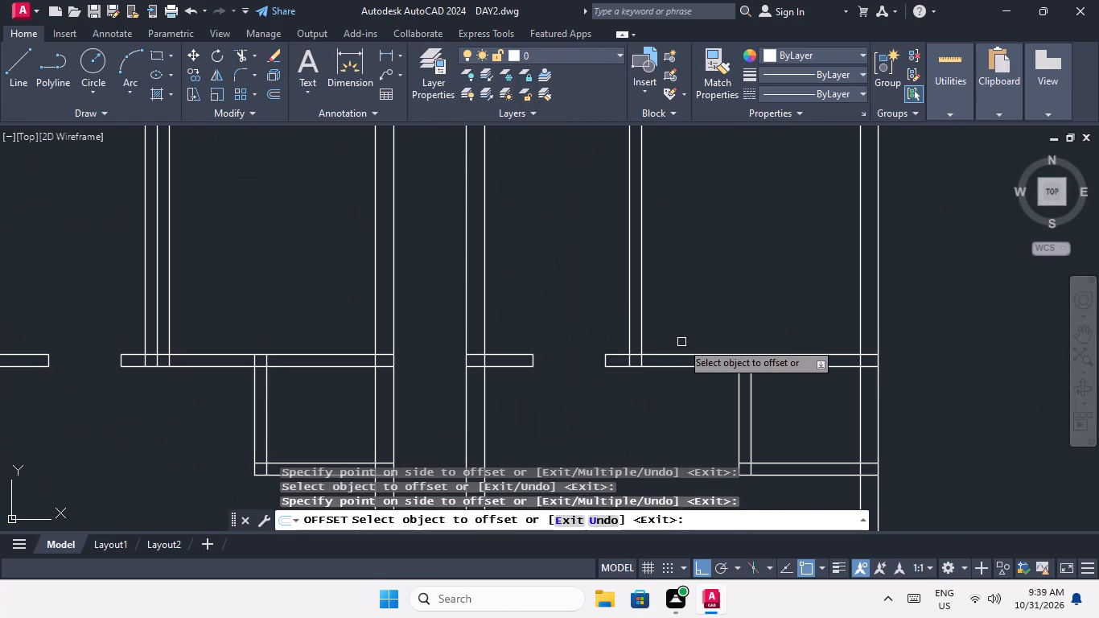
click(640, 330)
click(676, 323)
Offset the vertical partition's right-hand line 6" to the right in both halves of the third row.
scroll(669, 266, down, 4)
middle_drag(650, 319, 577, 258)
scroll(517, 297, up, 4)
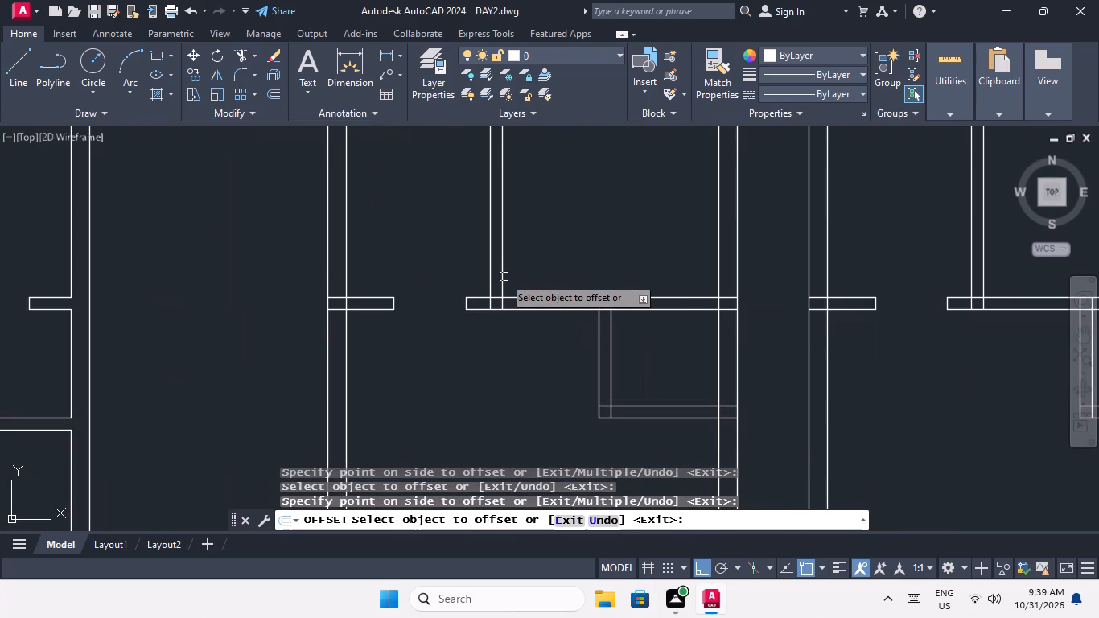
drag(504, 277, 531, 274)
click(551, 270)
scroll(554, 270, down, 2)
scroll(723, 273, up, 2)
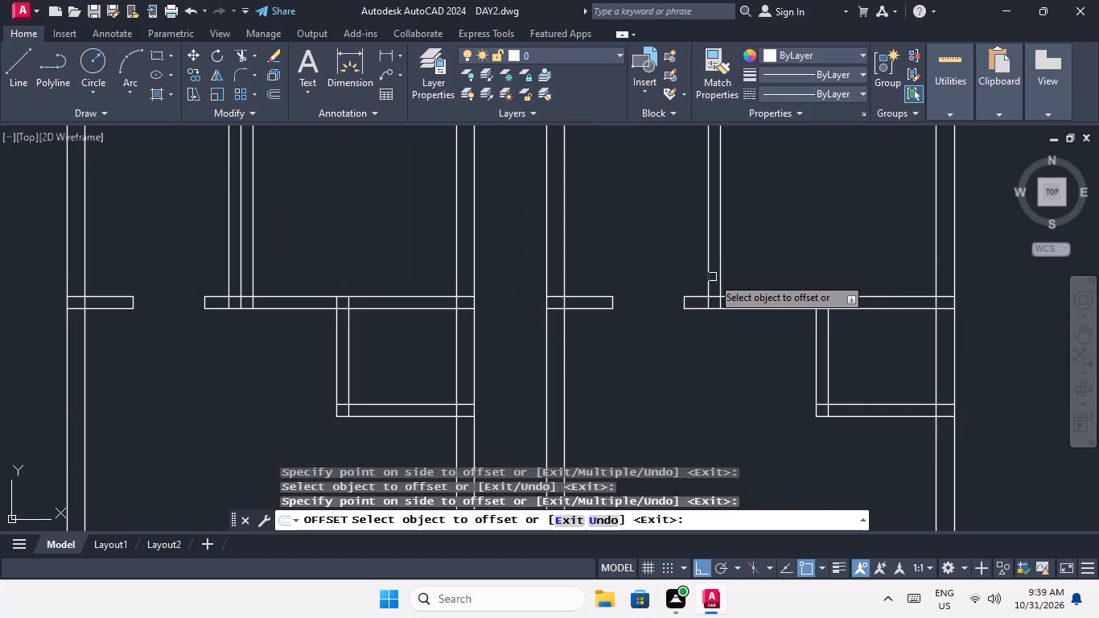
click(721, 275)
click(785, 260)
Offset the vertical partition's right-hand line 6" to the right in both halves of the fourth row.
scroll(784, 243, down, 2)
middle_drag(731, 297, 663, 160)
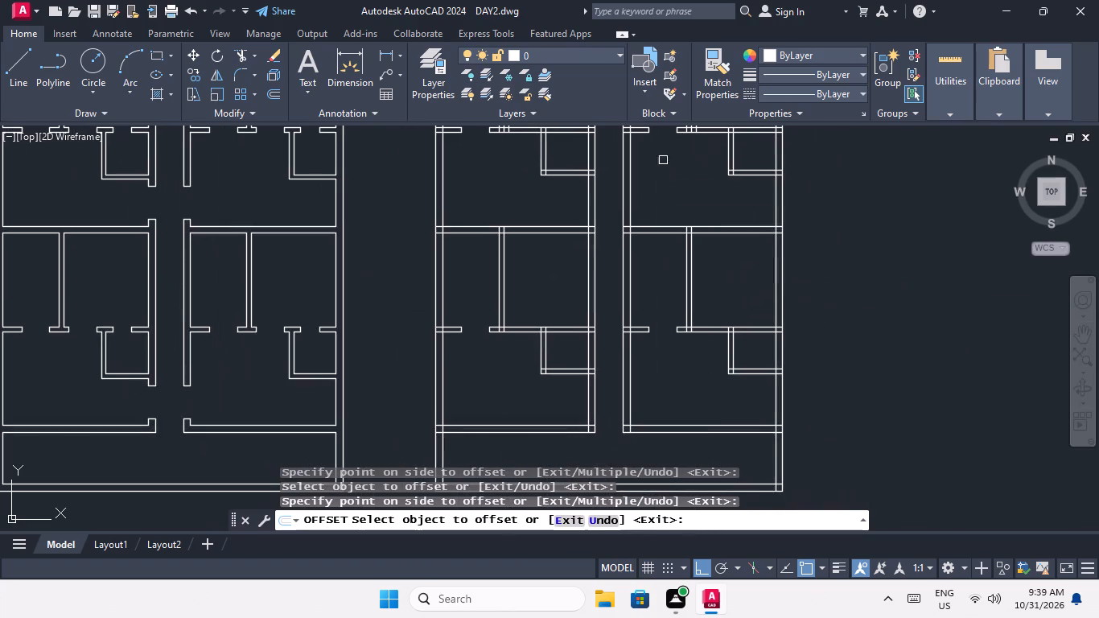
scroll(517, 318, up, 2)
click(479, 307)
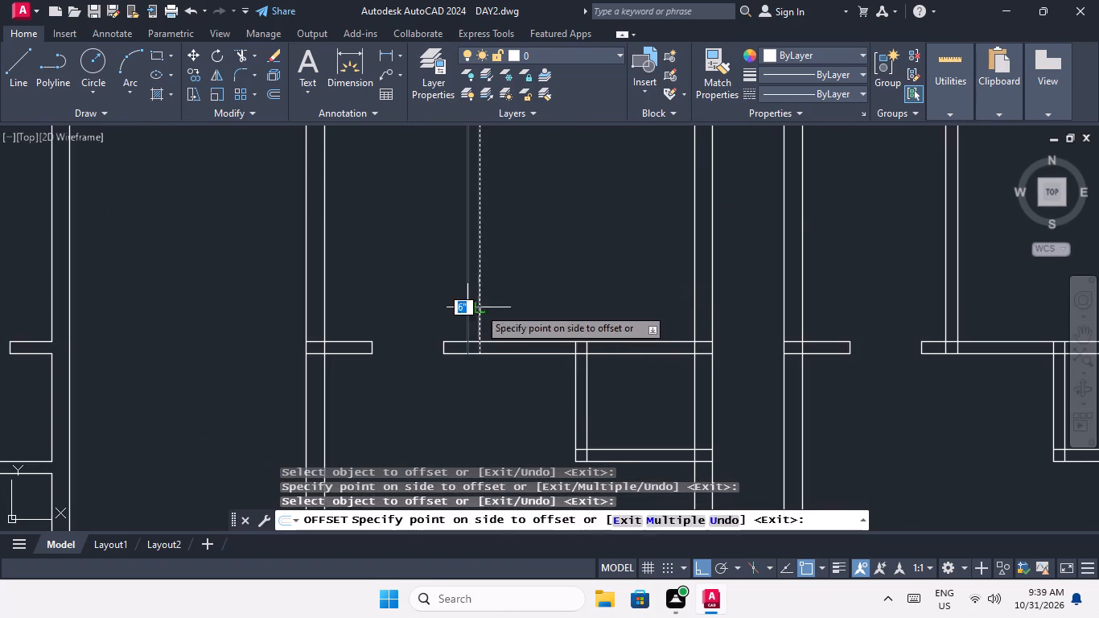
click(567, 295)
scroll(570, 291, down, 2)
scroll(755, 299, up, 4)
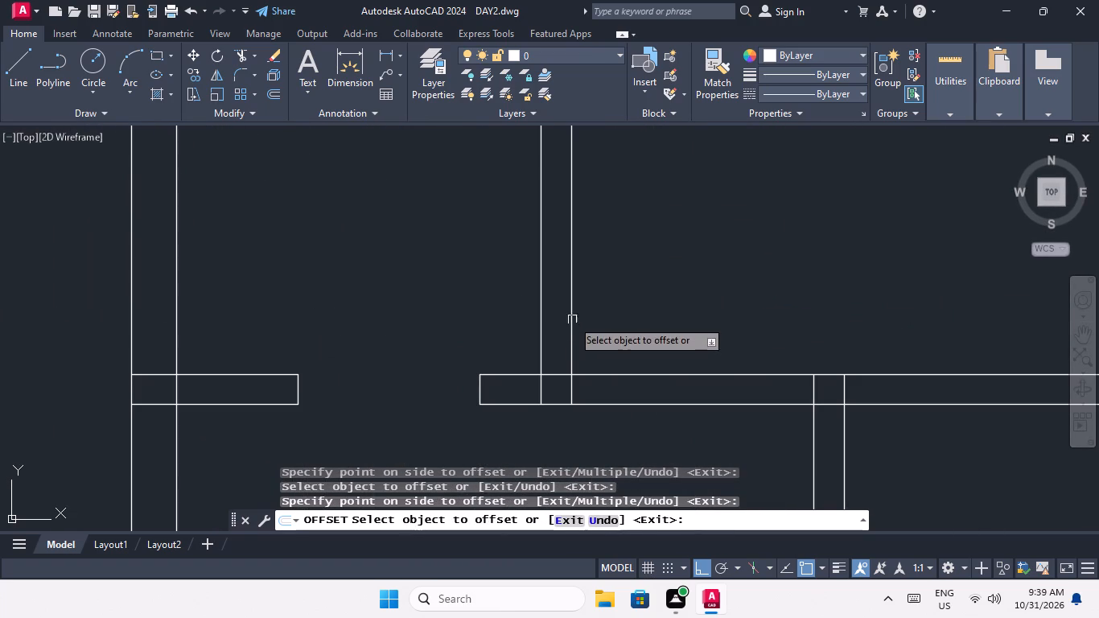
drag(569, 323, 585, 325)
click(624, 324)
scroll(628, 322, down, 3)
key(Escape)
key(Escape)
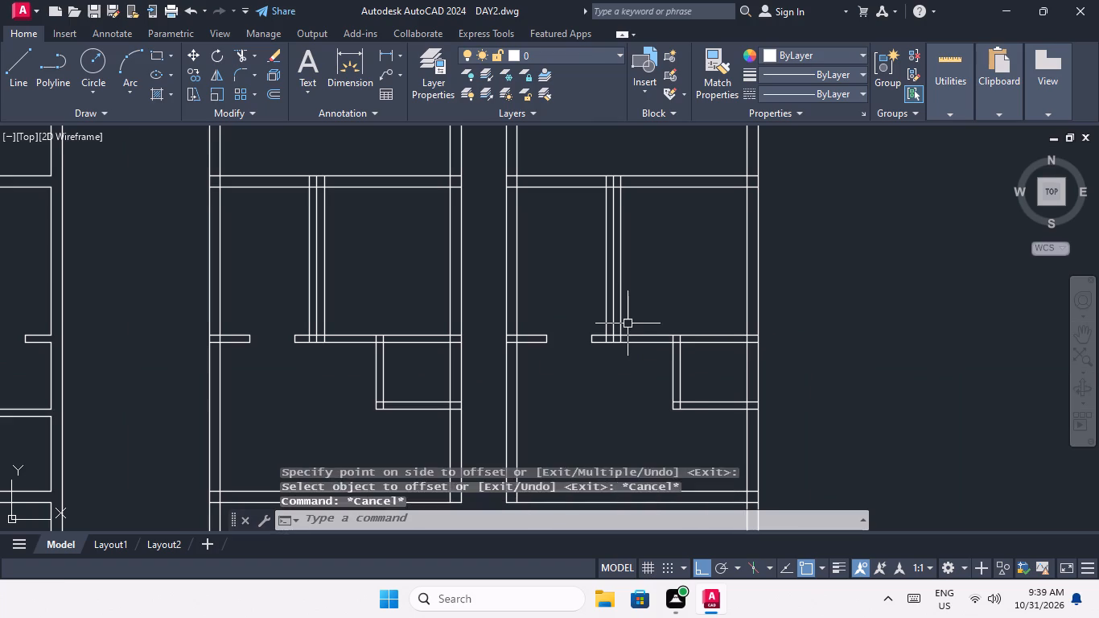
key(Escape)
key(Escape)
key(Escape)
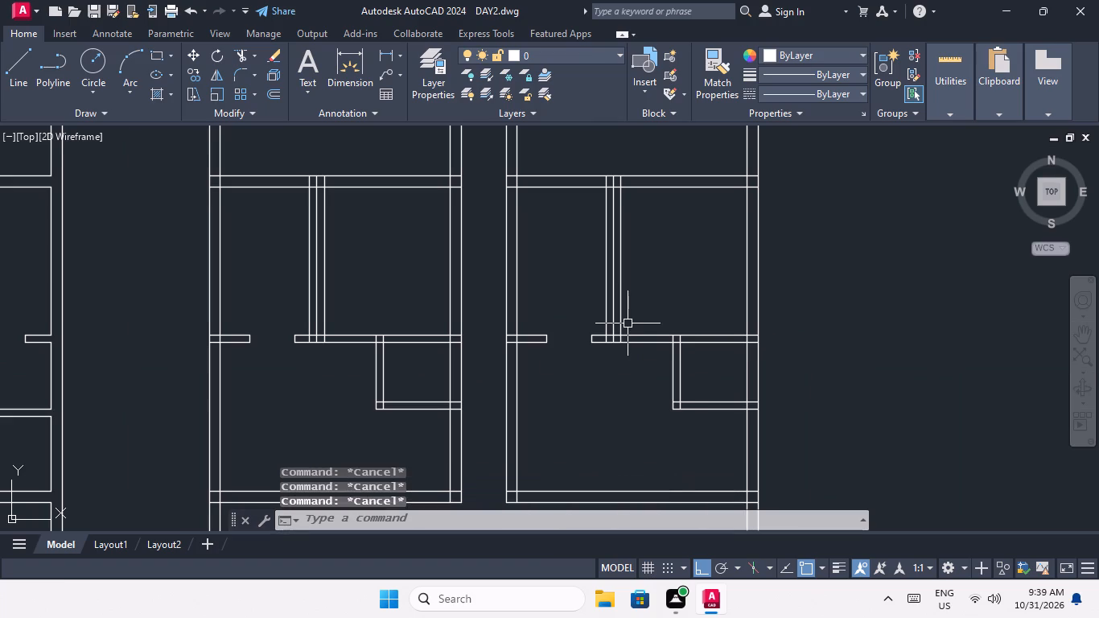
Offset the 6" offset line 3' to the right in both halves of the fourth row.
key(o)
key(Return)
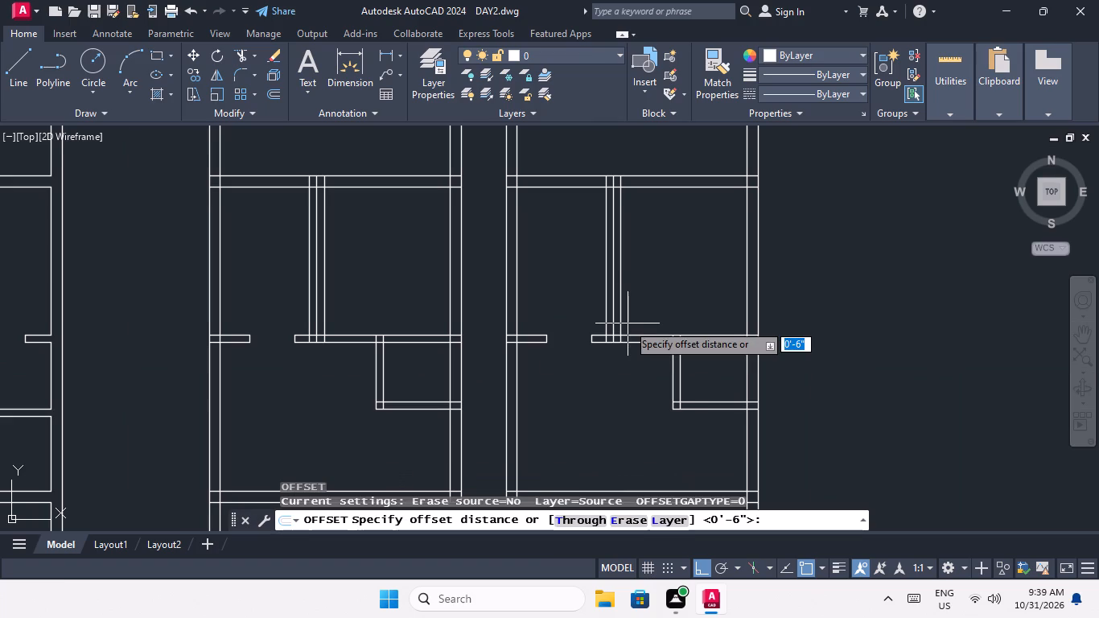
text(3')
key(Return)
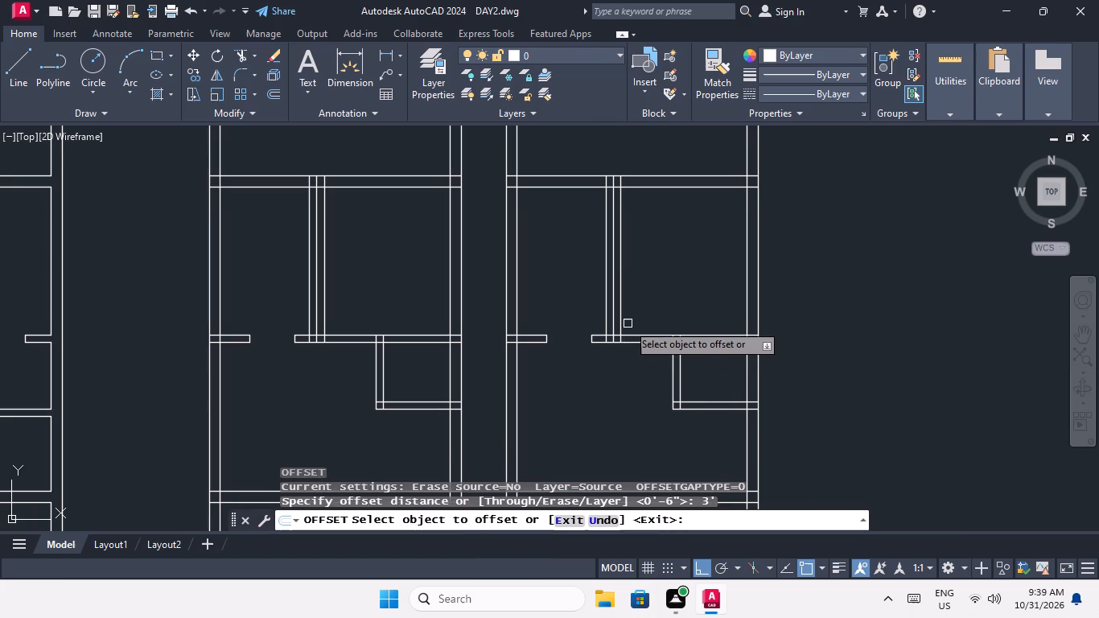
scroll(332, 328, up, 1)
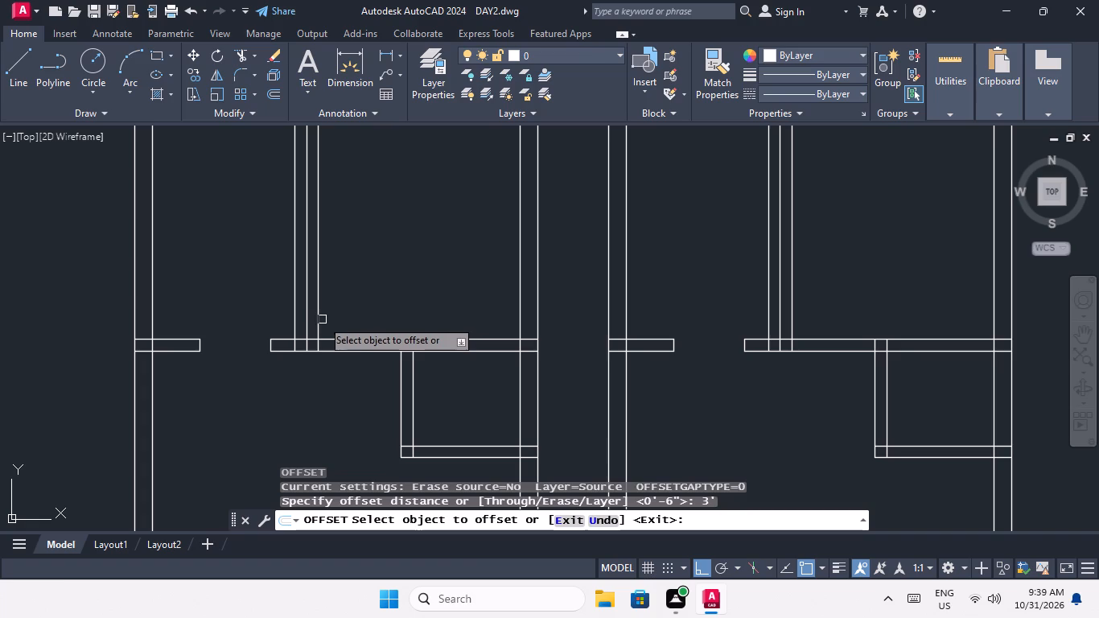
drag(318, 321, 370, 316)
click(416, 307)
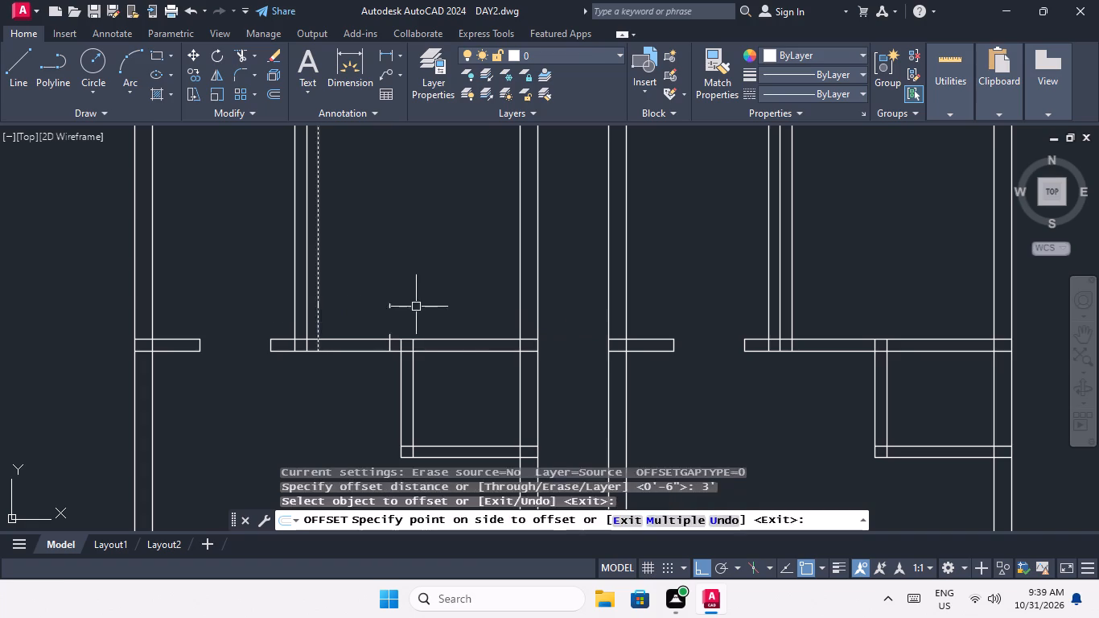
scroll(401, 303, down, 2)
scroll(565, 303, up, 4)
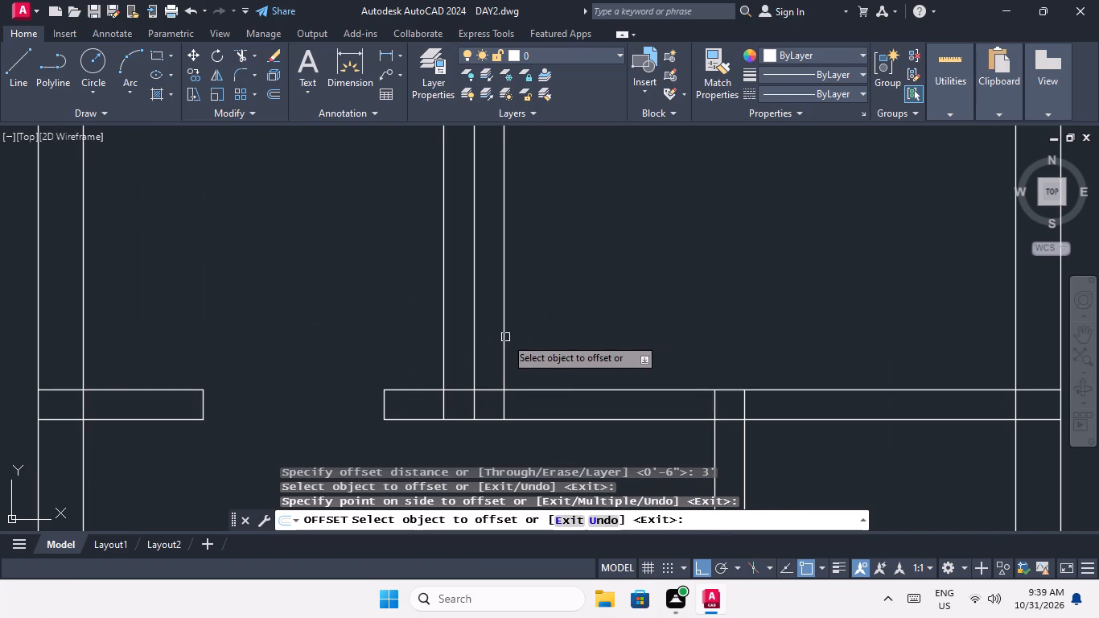
click(505, 336)
click(598, 332)
Offset the 6" offset line 3' to the right in both halves of the third row.
scroll(584, 328, down, 3)
middle_drag(578, 333, 544, 472)
middle_click(544, 472)
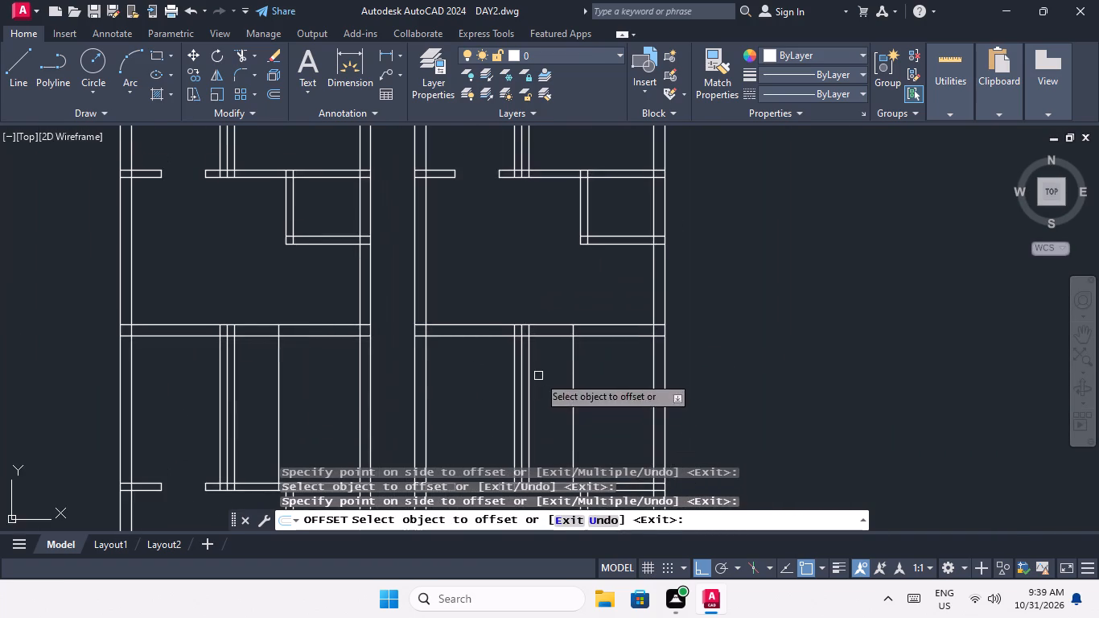
middle_drag(538, 385, 545, 517)
middle_click(541, 527)
scroll(536, 277, up, 2)
drag(529, 293, 582, 297)
click(648, 295)
scroll(636, 292, down, 3)
scroll(428, 274, up, 3)
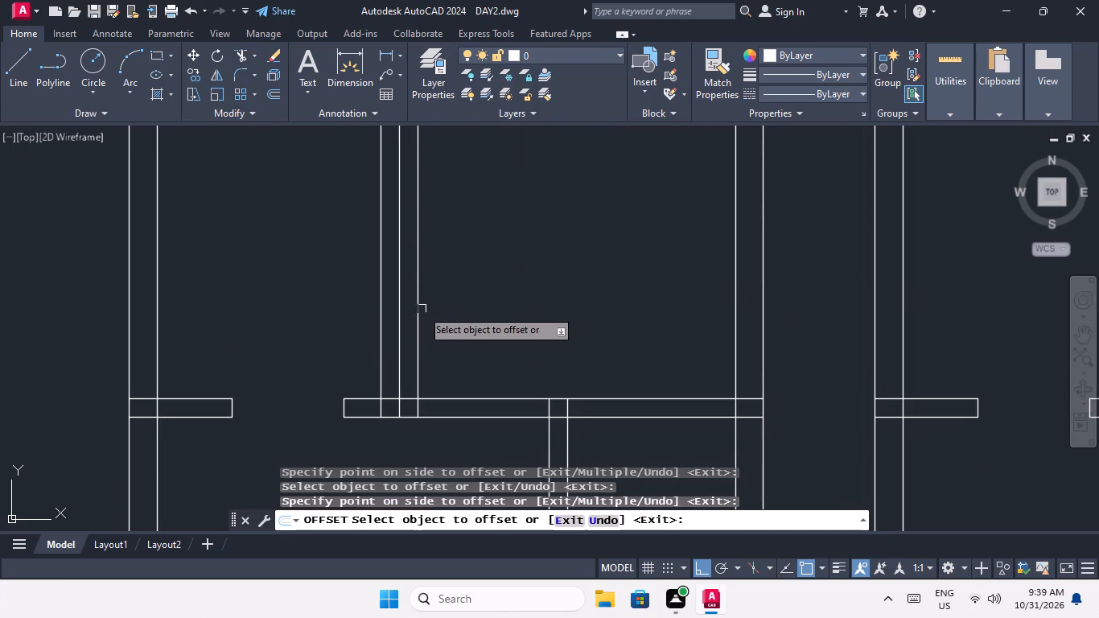
drag(419, 311, 435, 311)
click(496, 300)
scroll(497, 299, down, 5)
middle_drag(507, 321, 483, 495)
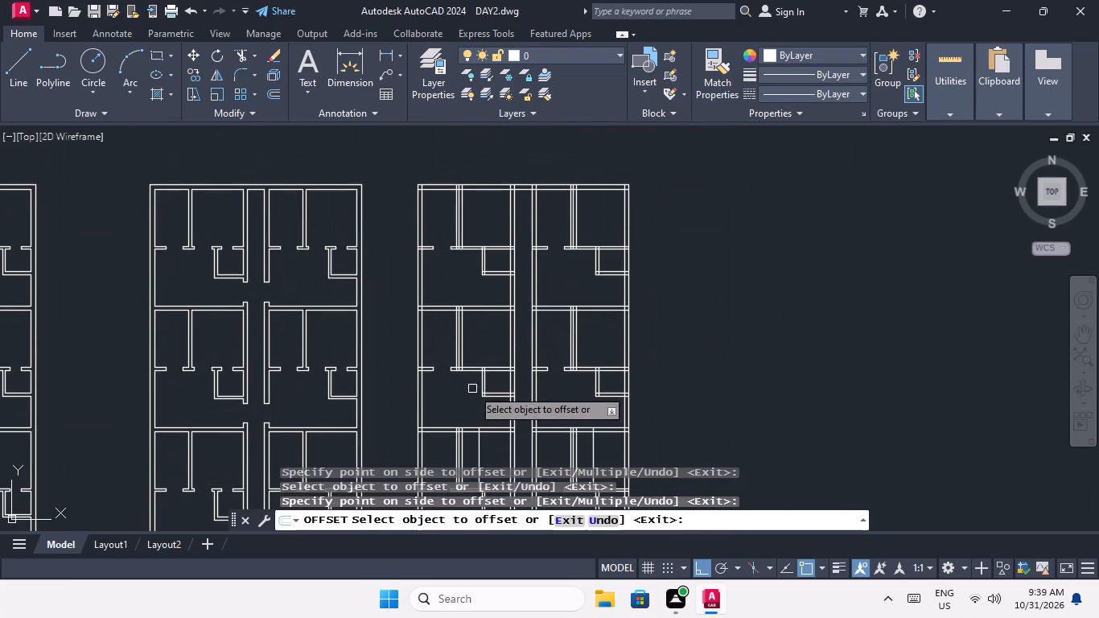
Offset the 6" offset line 3' to the right in both halves of the second row.
scroll(471, 361, up, 4)
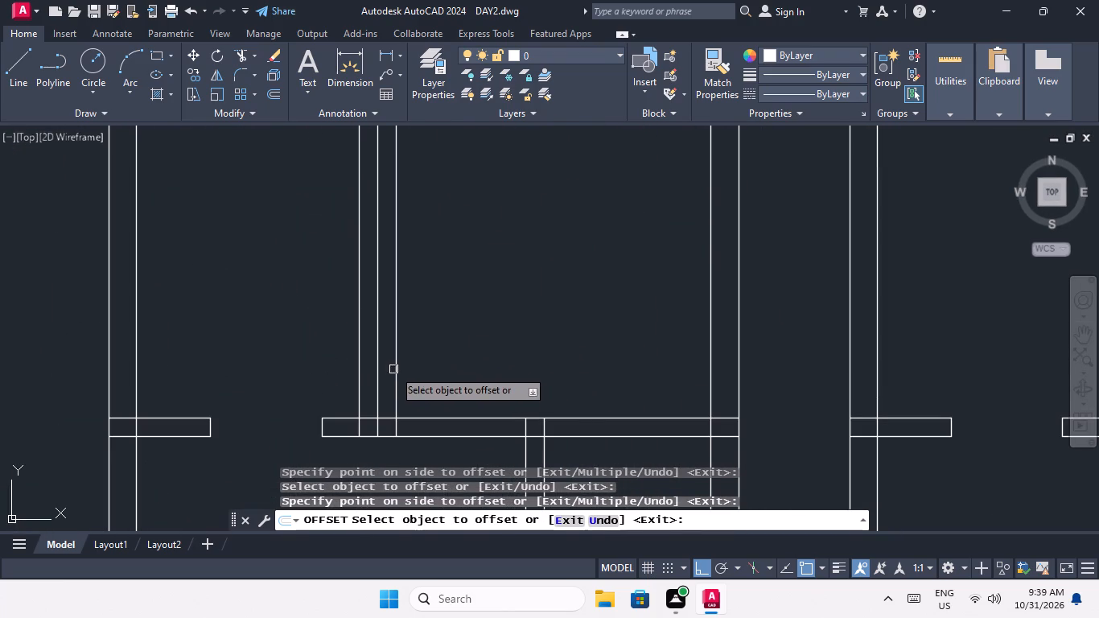
click(393, 369)
click(464, 365)
scroll(463, 360, down, 4)
scroll(539, 354, up, 1)
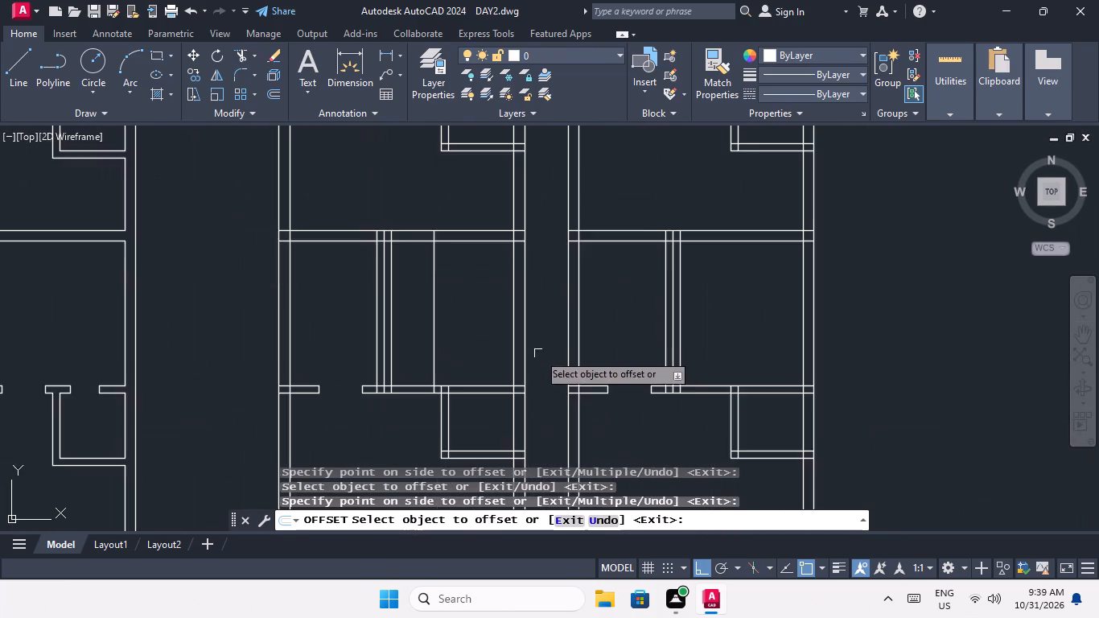
middle_drag(527, 356, 358, 400)
middle_drag(542, 372, 485, 358)
scroll(471, 391, up, 2)
middle_drag(461, 329, 464, 262)
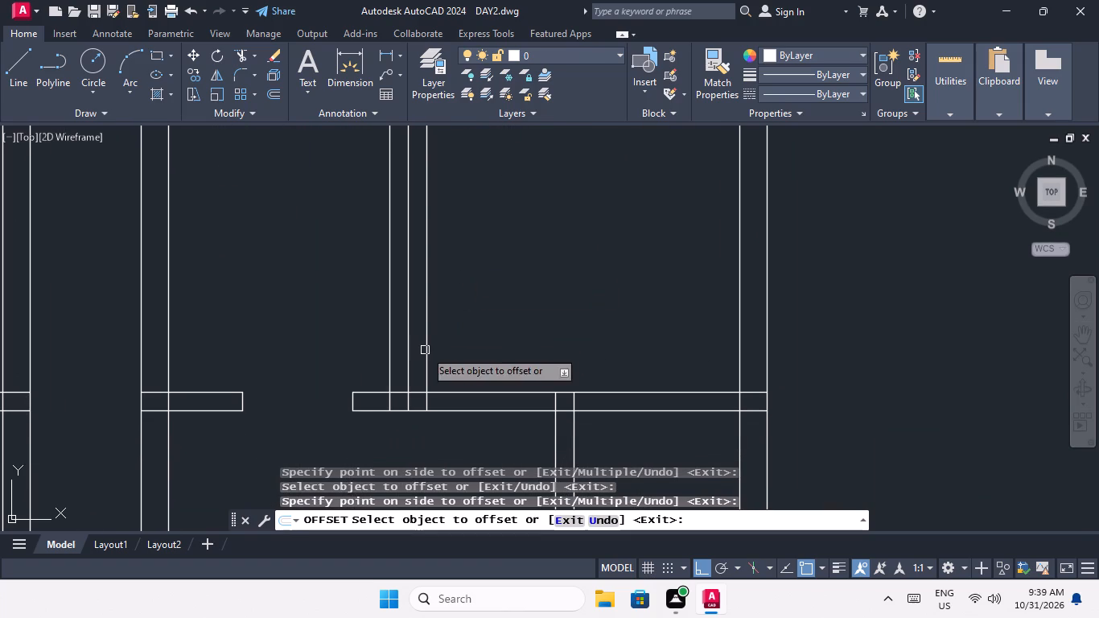
drag(425, 350, 447, 350)
click(479, 346)
Offset the 6" offset line 3' to the right in both halves of the first row.
scroll(479, 329, down, 2)
middle_drag(478, 354, 478, 458)
scroll(478, 424, down, 1)
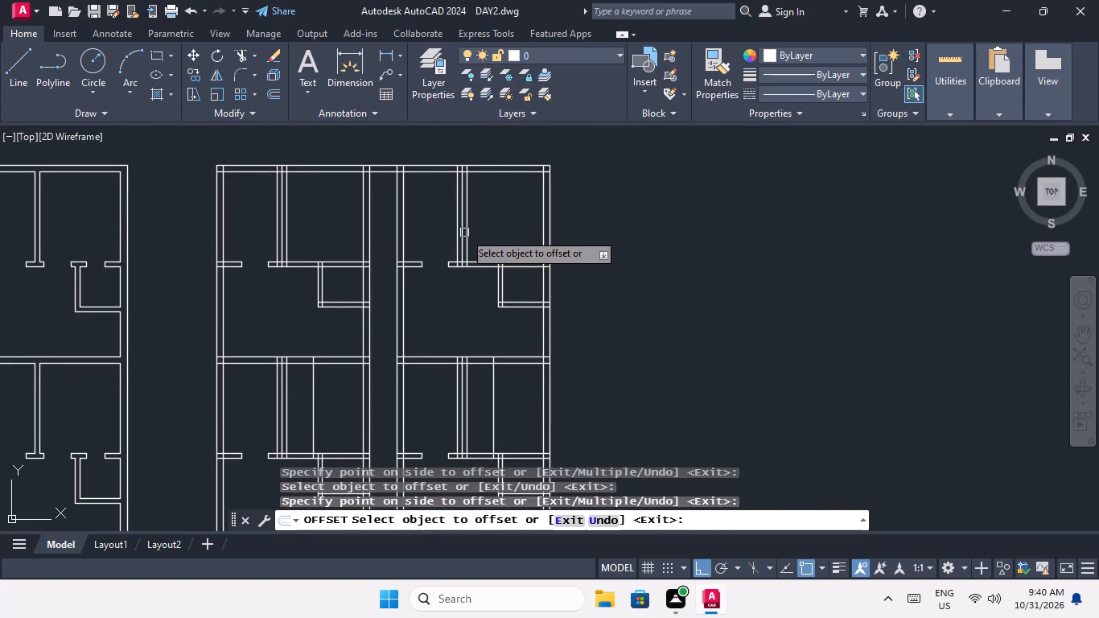
scroll(466, 237, up, 3)
drag(464, 275, 484, 278)
click(547, 263)
scroll(539, 256, down, 3)
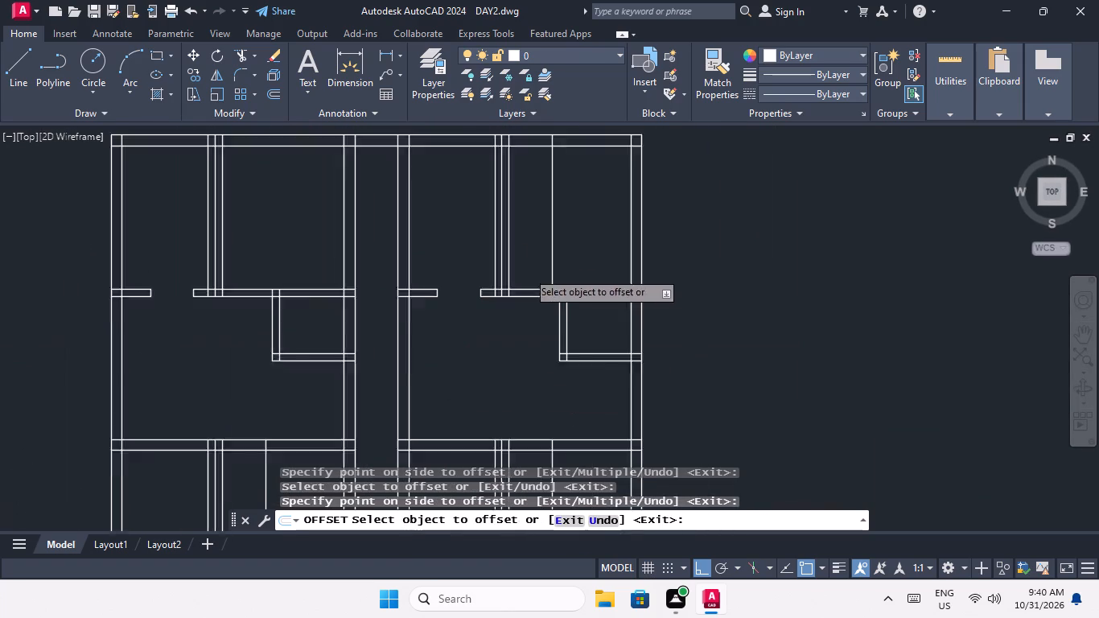
scroll(331, 264, up, 2)
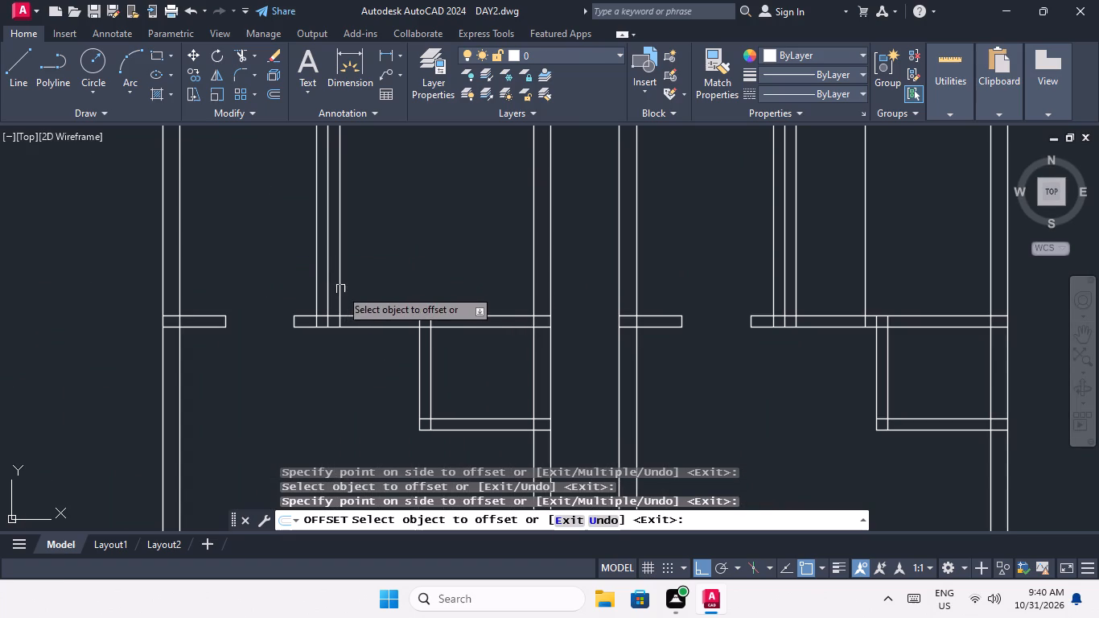
click(339, 286)
click(404, 284)
key(Escape)
key(Escape)
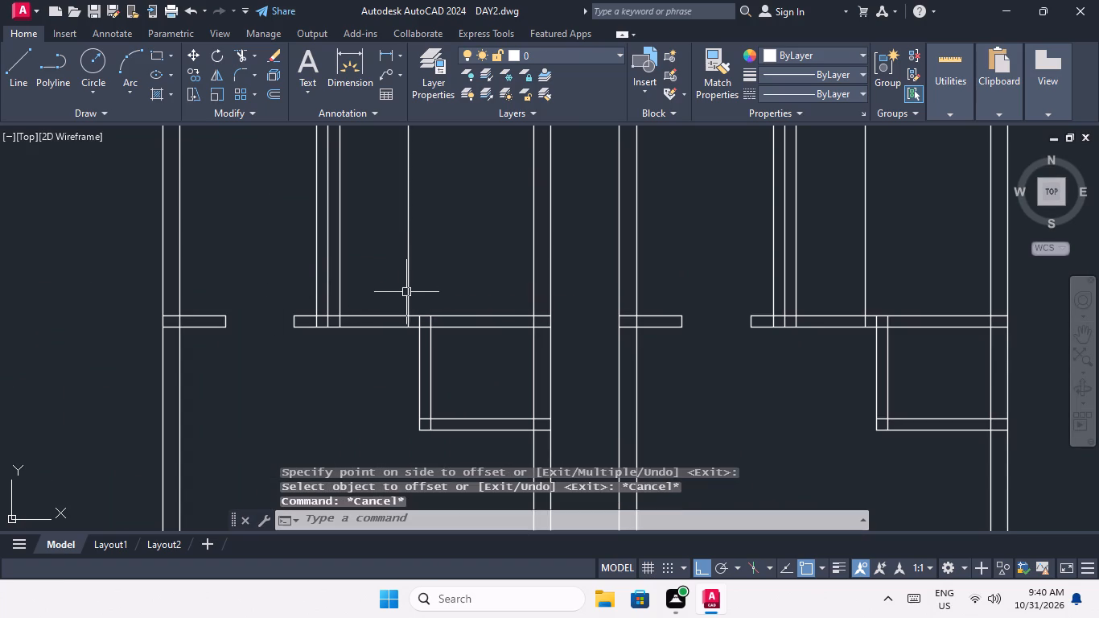
Trim the two offset lines and the wall between them to open the 3' doorway in the first row's left half.
text(TR)
key(Escape)
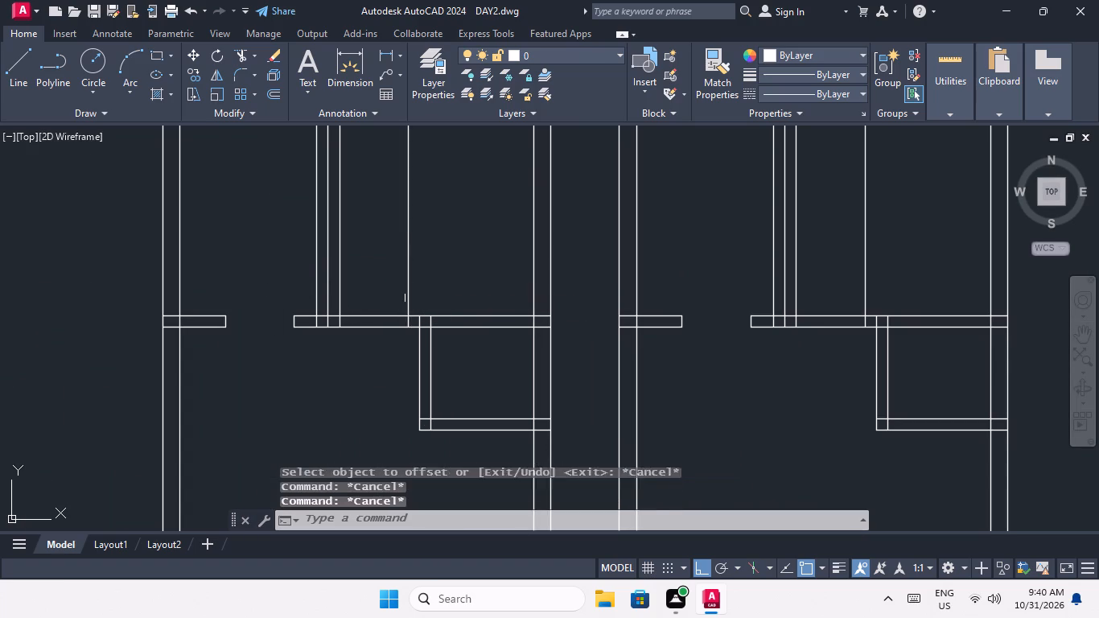
key(Escape)
key(Escape)
key(t)
key(r)
key(space)
key(space)
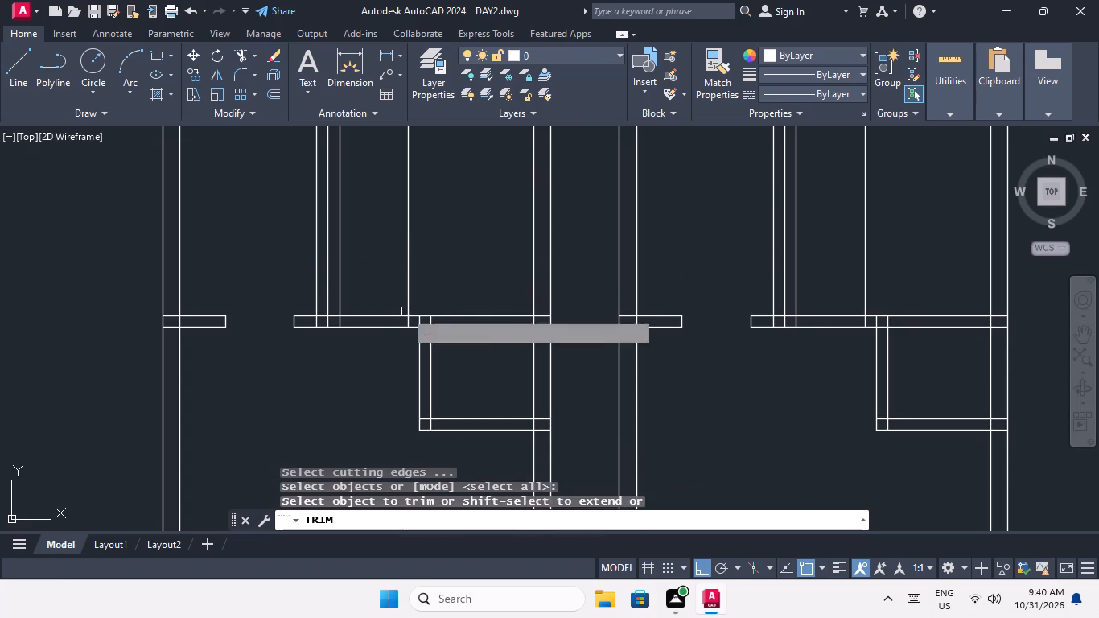
scroll(399, 299, up, 3)
drag(486, 257, 468, 267)
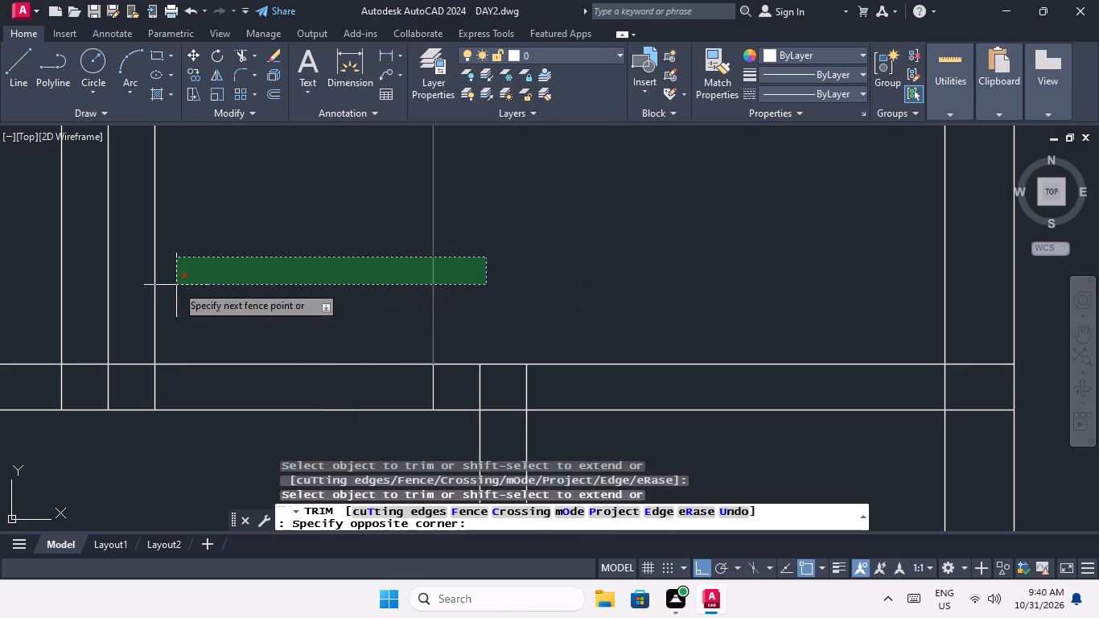
click(147, 292)
drag(298, 427, 262, 368)
click(241, 305)
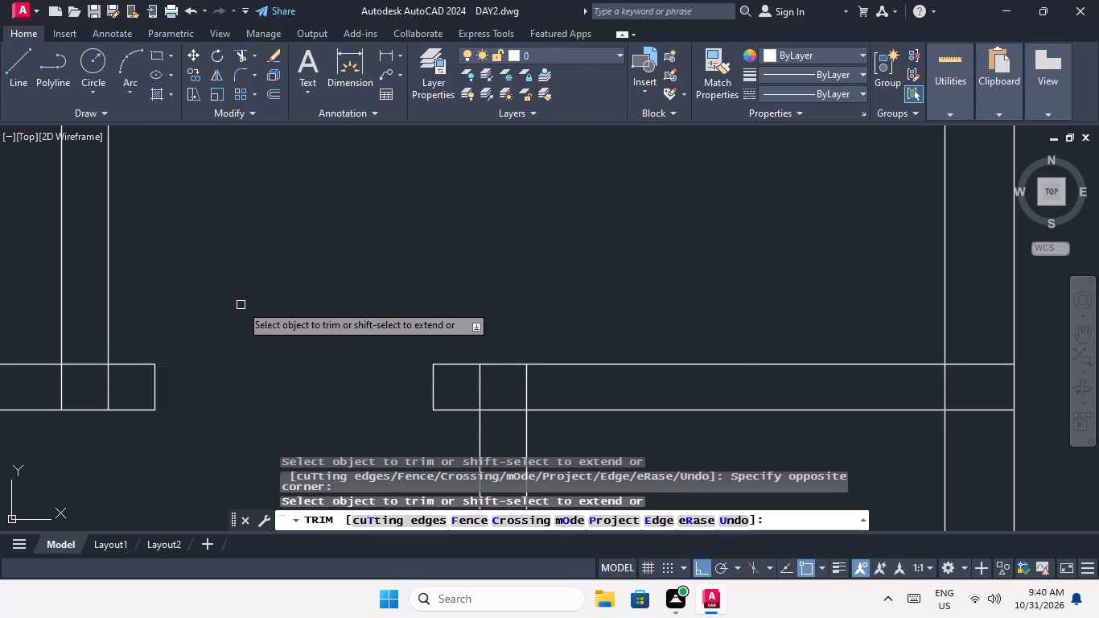
Trim the offset lines and the wall between them to open the 3' doorway in the first row's right half.
scroll(241, 304, down, 3)
middle_drag(677, 406, 456, 406)
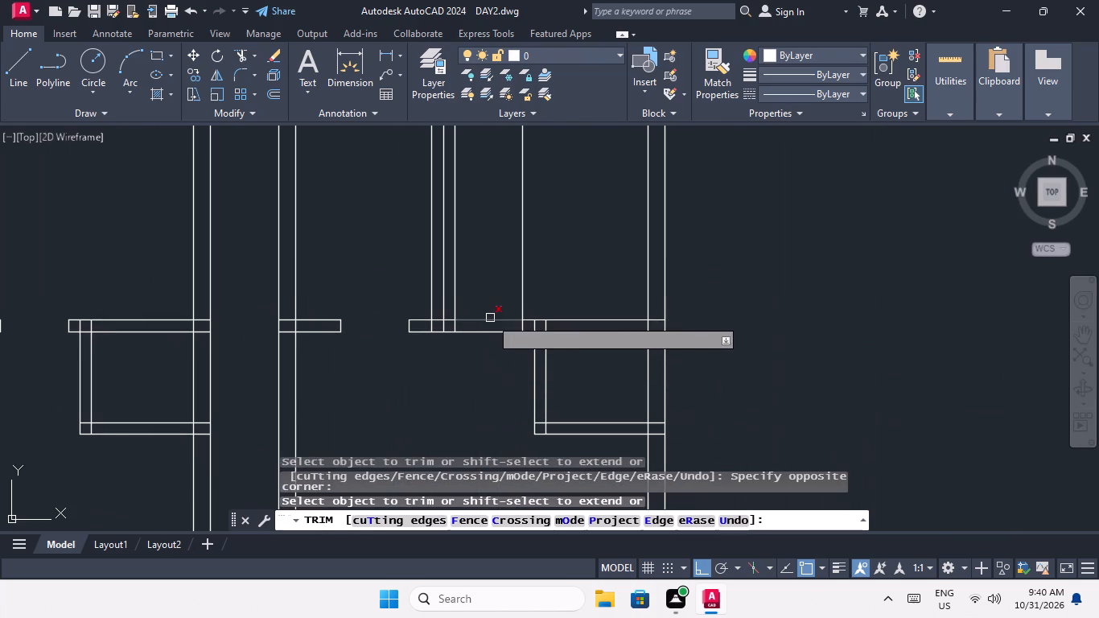
scroll(490, 317, up, 3)
drag(666, 223, 589, 264)
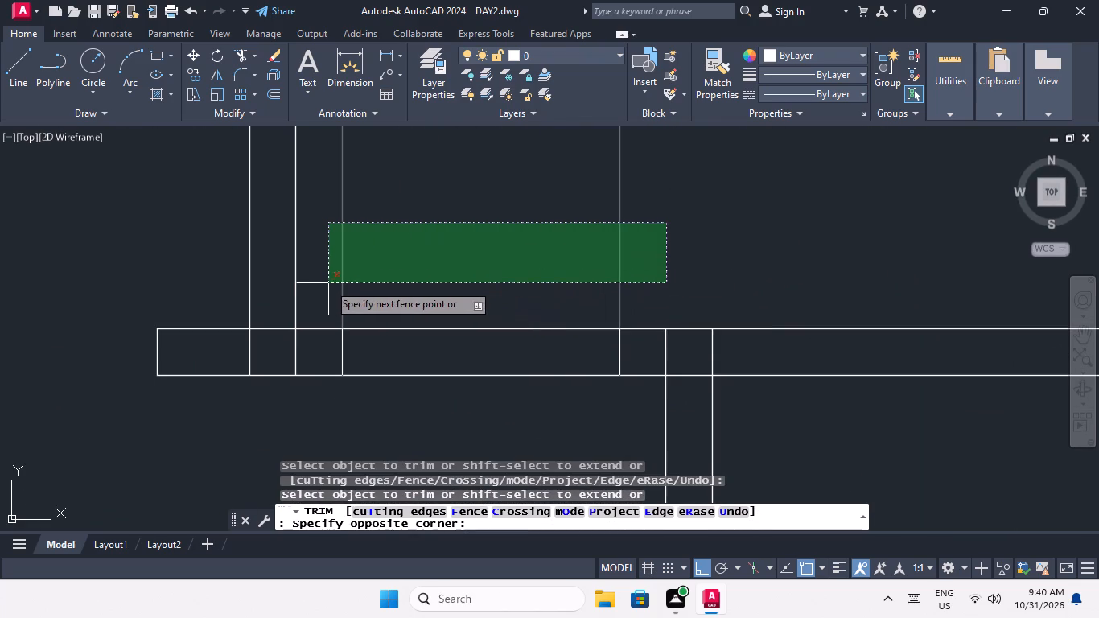
click(328, 282)
drag(511, 418, 471, 376)
click(431, 269)
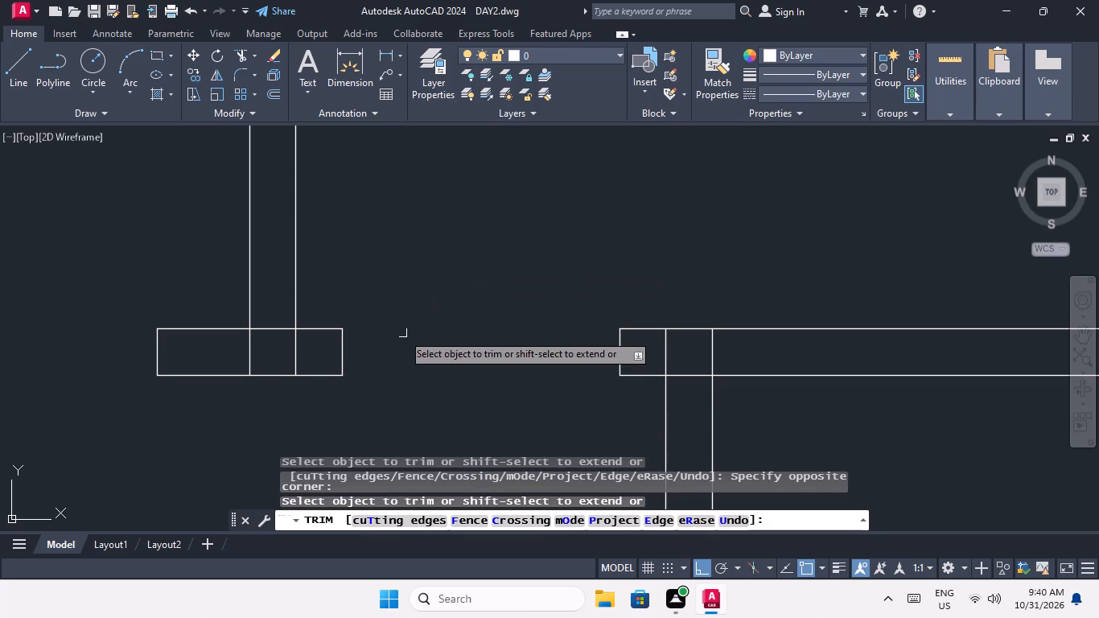
Trim the offset lines and the wall between them to open the 3' doorway in the second row's left half.
scroll(402, 328, down, 4)
middle_drag(401, 357, 459, 236)
middle_drag(455, 278, 516, 173)
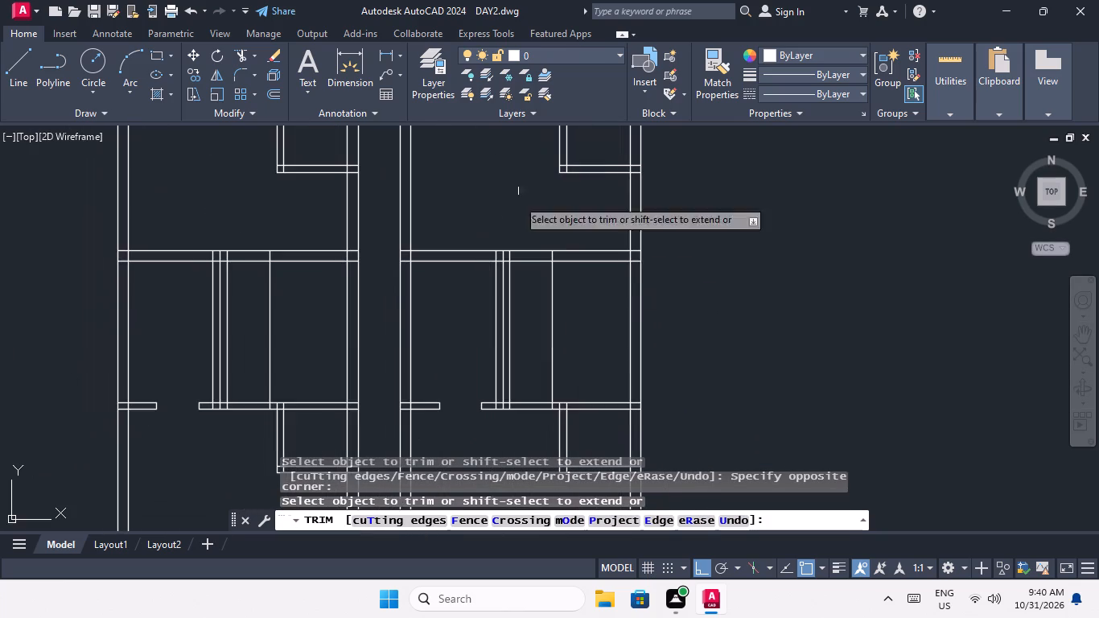
middle_drag(341, 348, 474, 234)
scroll(366, 304, up, 3)
middle_drag(368, 306, 376, 349)
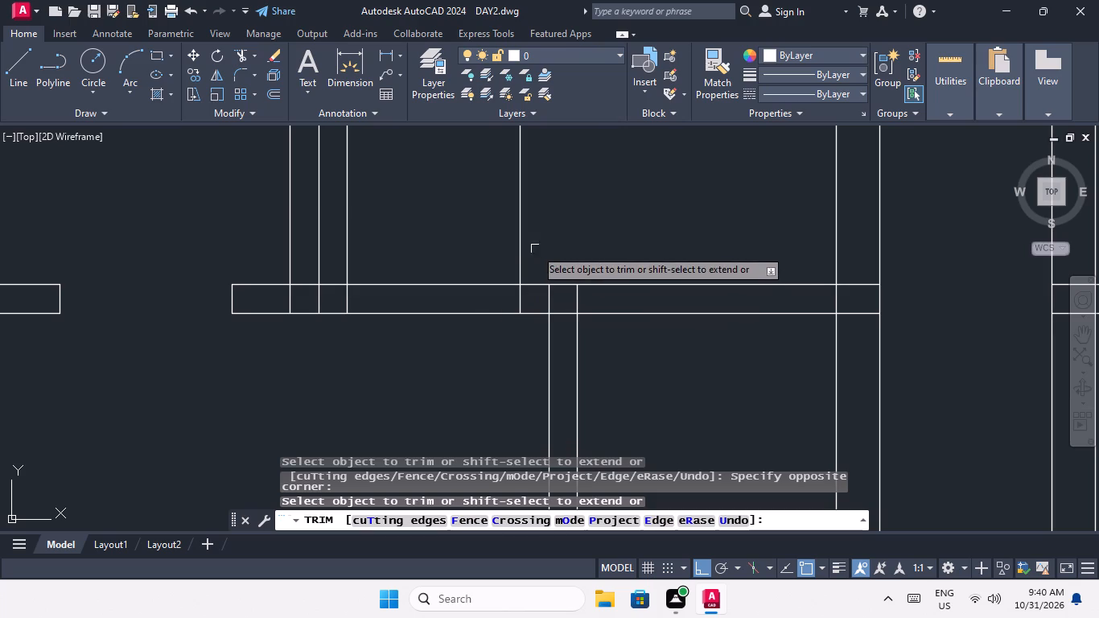
drag(534, 207, 469, 241)
click(335, 256)
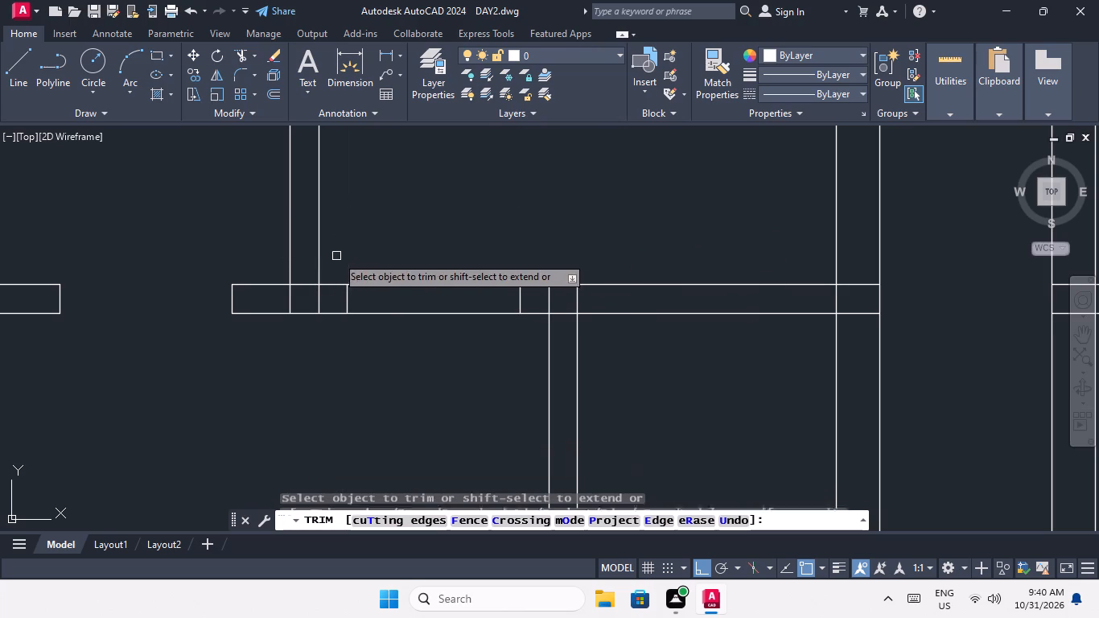
drag(435, 365, 410, 319)
click(397, 235)
Trim the offset lines and the wall between them to open the 3' doorway in the second row's right half.
scroll(412, 301, down, 3)
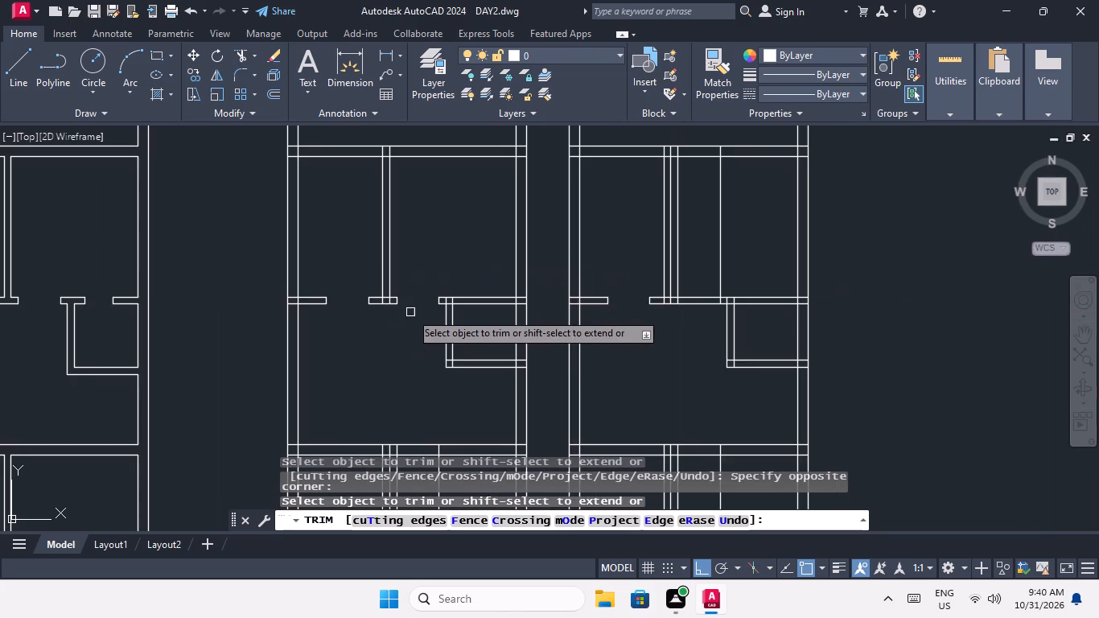
middle_drag(410, 312, 342, 320)
scroll(636, 294, up, 4)
drag(780, 246, 765, 258)
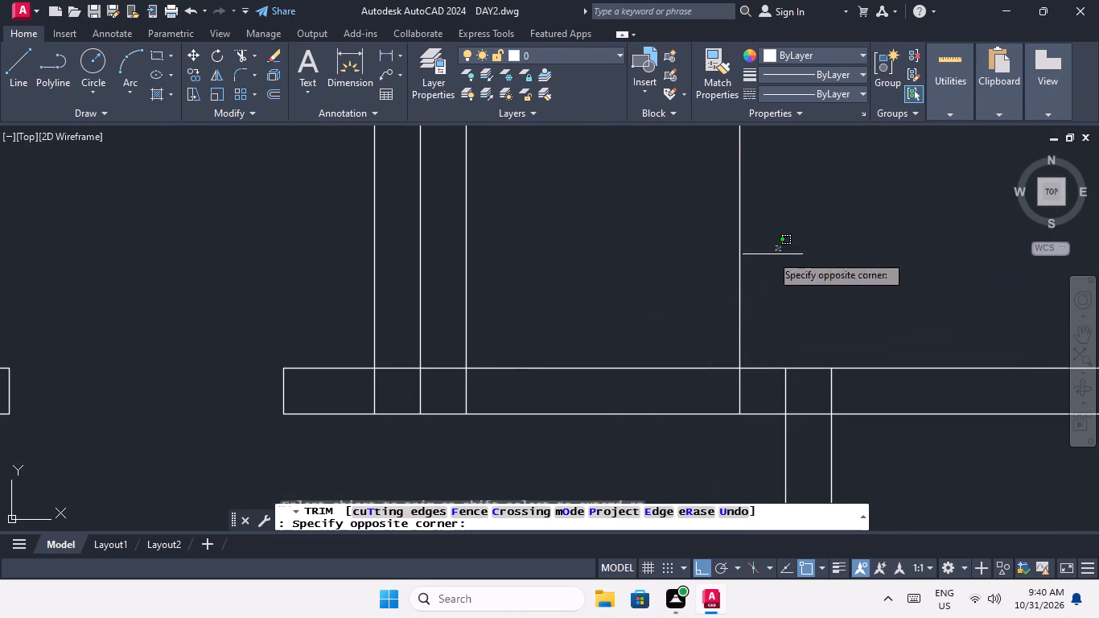
drag(765, 258, 669, 294)
click(434, 315)
drag(599, 435, 556, 360)
click(537, 303)
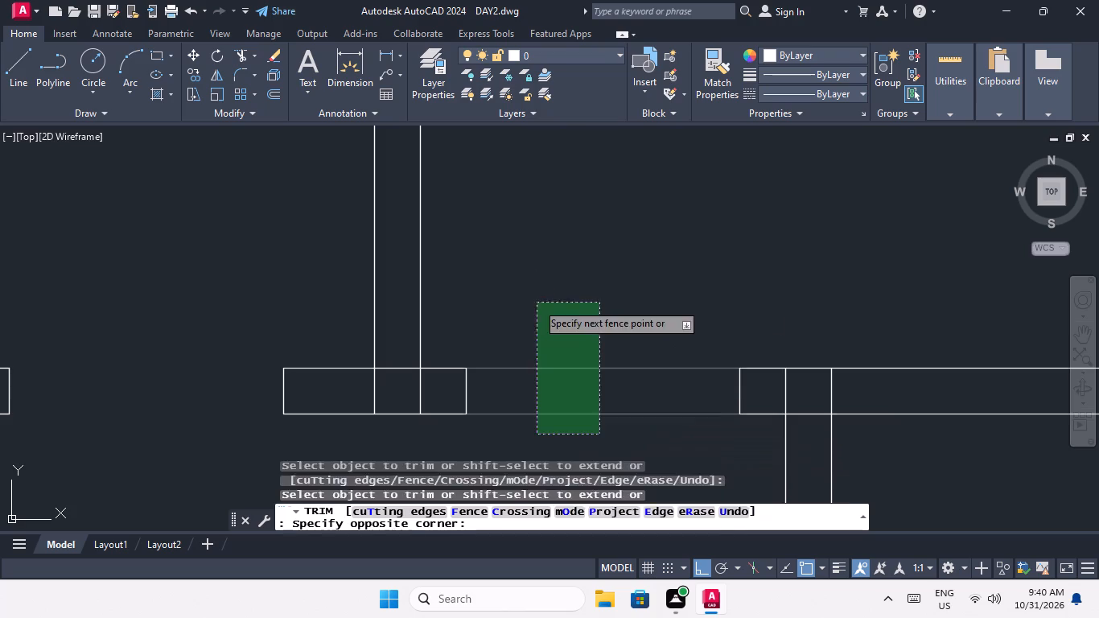
Trim the offset lines and the wall between them to open the 3' doorway in the third row's left half.
scroll(537, 300, down, 4)
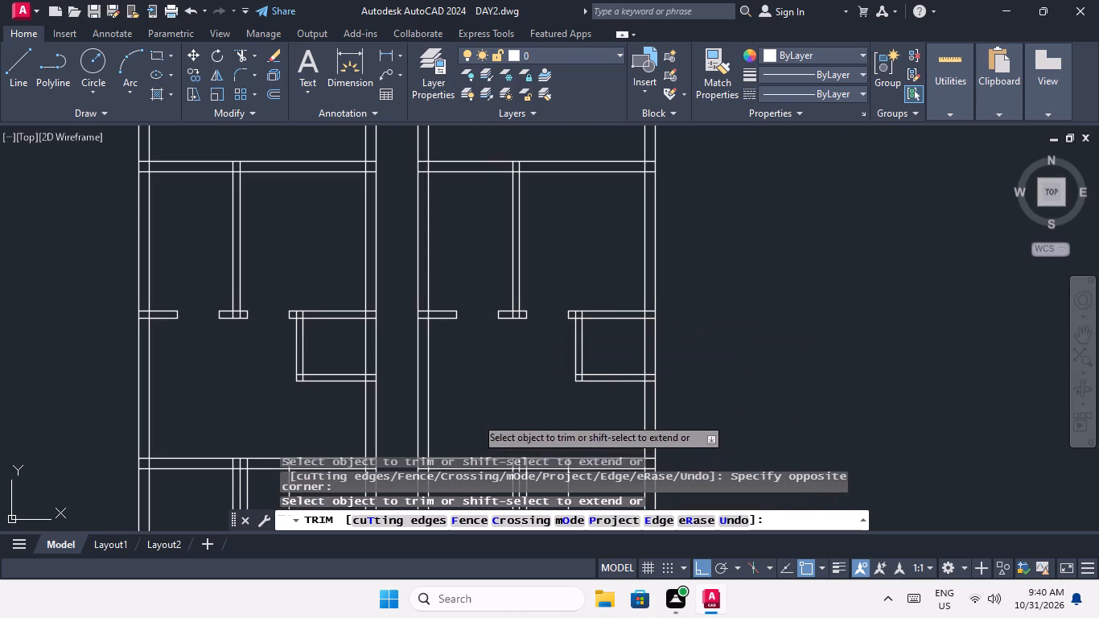
middle_drag(472, 419, 493, 299)
scroll(482, 296, down, 2)
scroll(409, 391, up, 4)
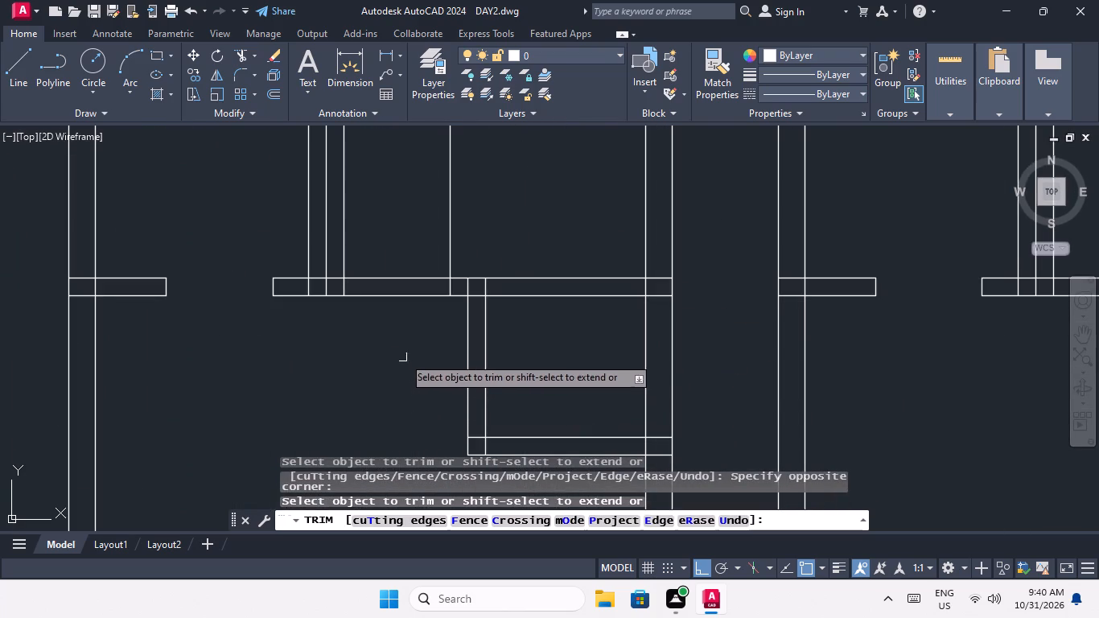
scroll(433, 340, up, 1)
middle_drag(377, 326, 401, 373)
drag(508, 215, 476, 223)
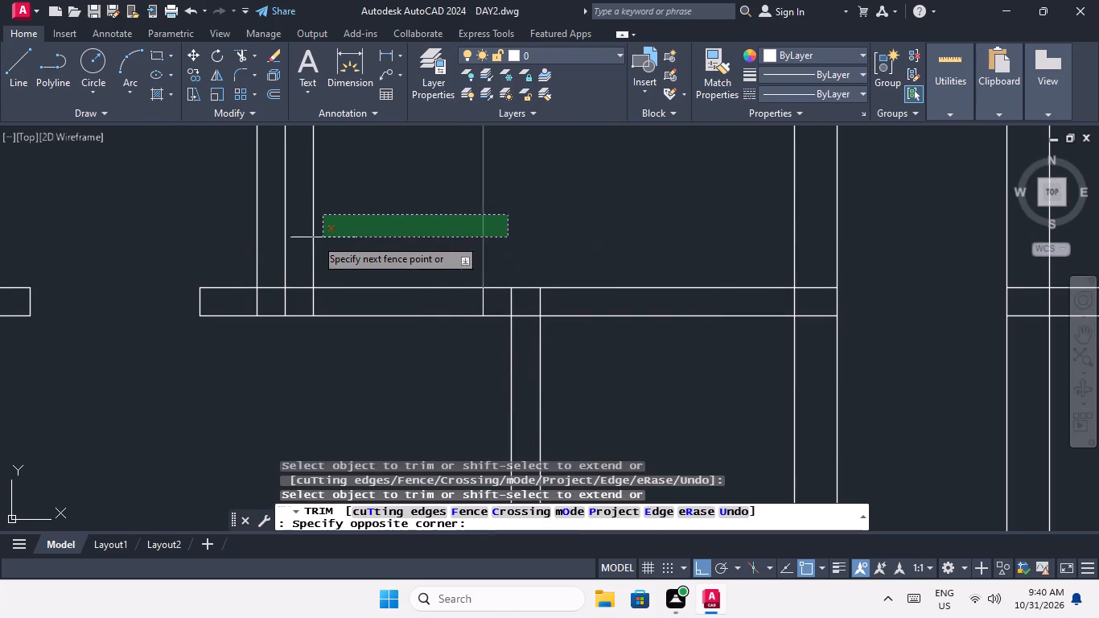
click(295, 242)
click(426, 350)
click(373, 270)
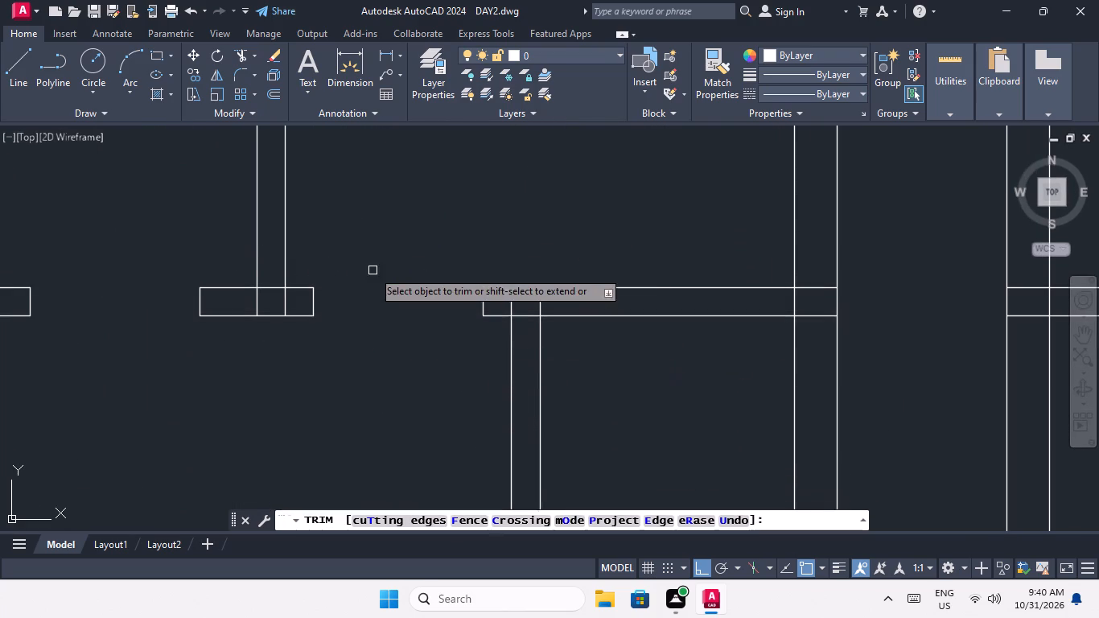
Trim the offset lines and the wall between them to open the 3' doorway in the third row's right half.
scroll(373, 270, down, 3)
scroll(692, 260, up, 3)
drag(671, 231, 618, 255)
click(453, 286)
drag(572, 409, 536, 348)
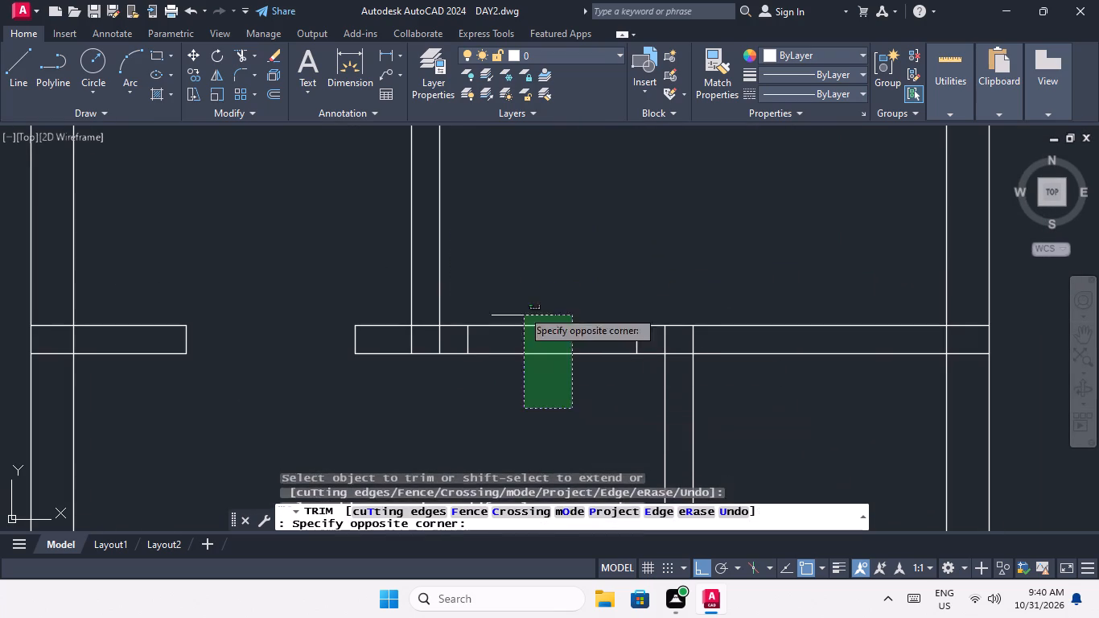
click(520, 298)
Trim the offset lines and the wall between them to open the 3' doorway in the fourth row's left half.
scroll(537, 275, down, 5)
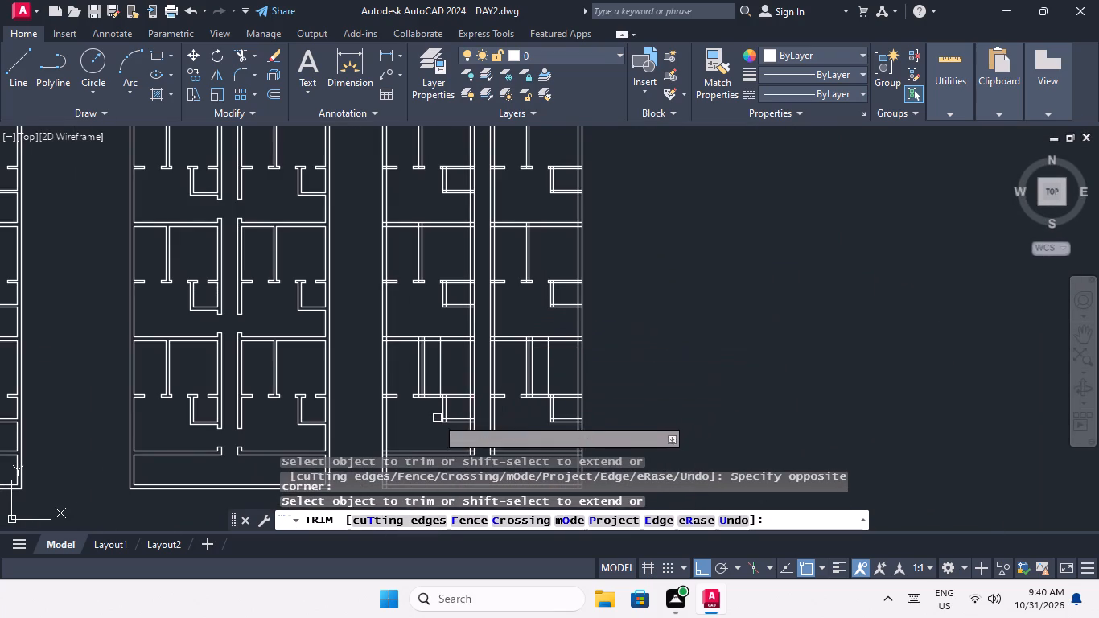
scroll(426, 405, up, 6)
drag(646, 208, 631, 218)
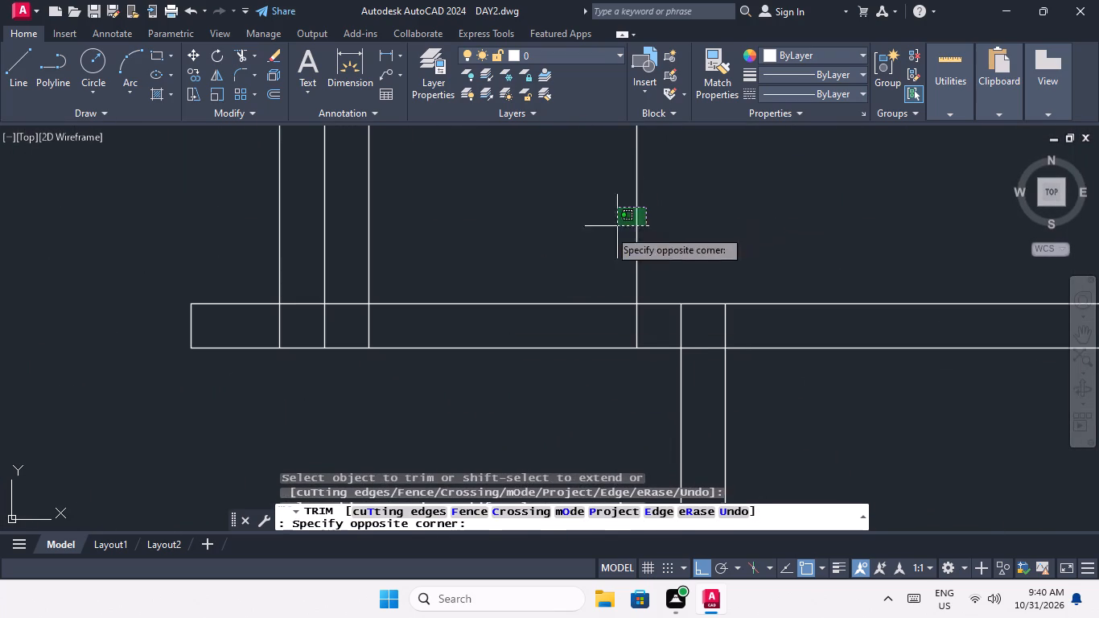
click(359, 257)
drag(503, 398, 469, 319)
click(447, 254)
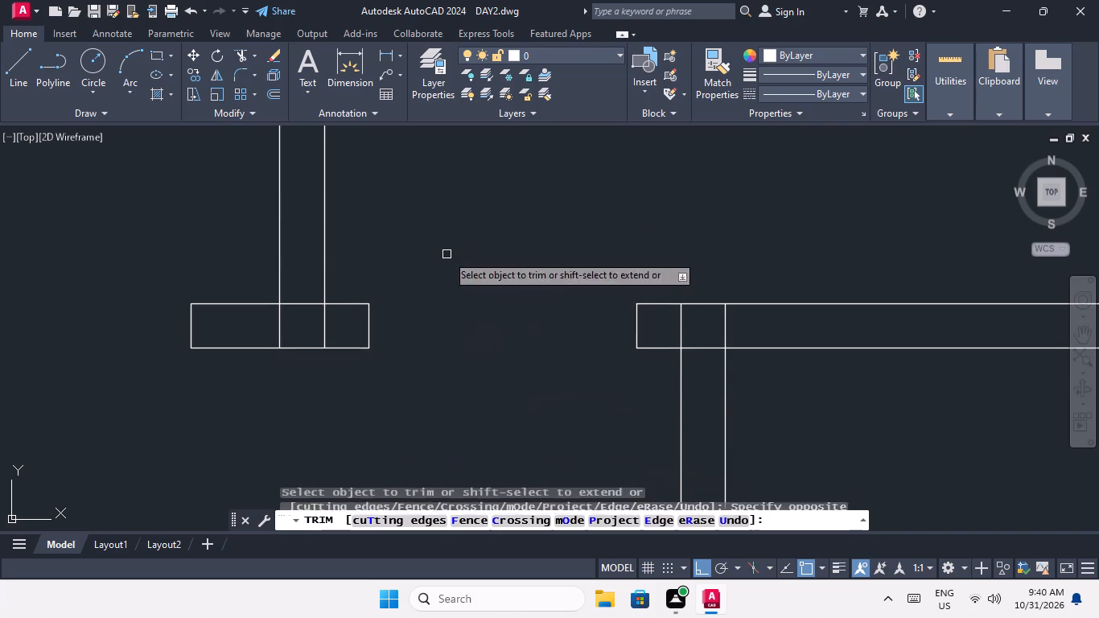
Trim the offset lines and the wall between them to open the 3' doorway in the fourth row's right half.
scroll(451, 276, down, 4)
middle_drag(690, 358, 444, 360)
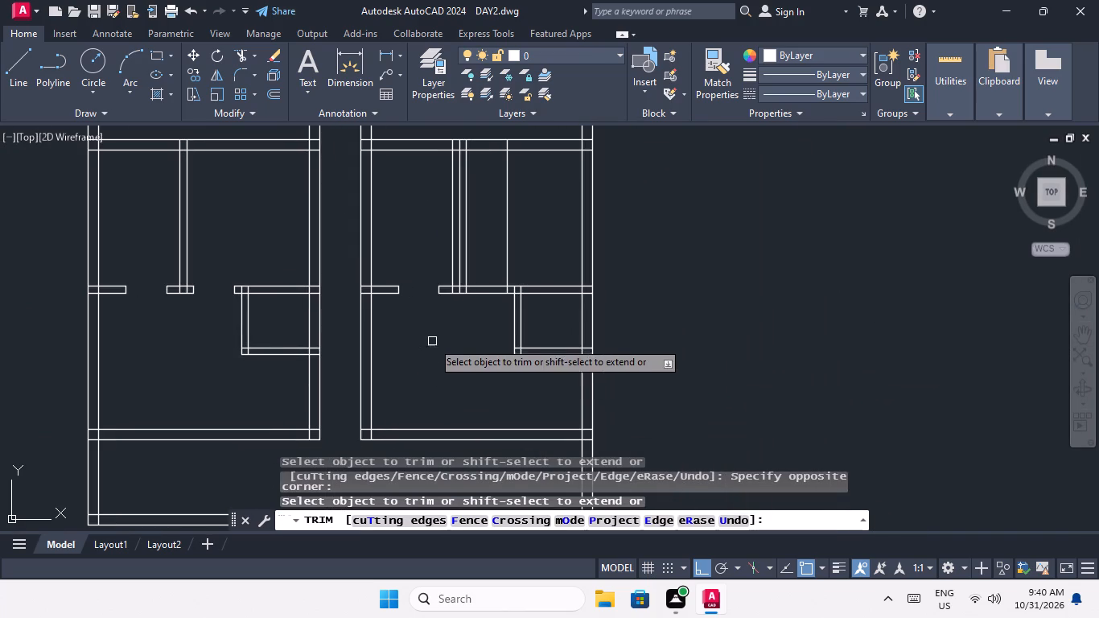
scroll(471, 315, up, 4)
middle_drag(483, 306, 435, 489)
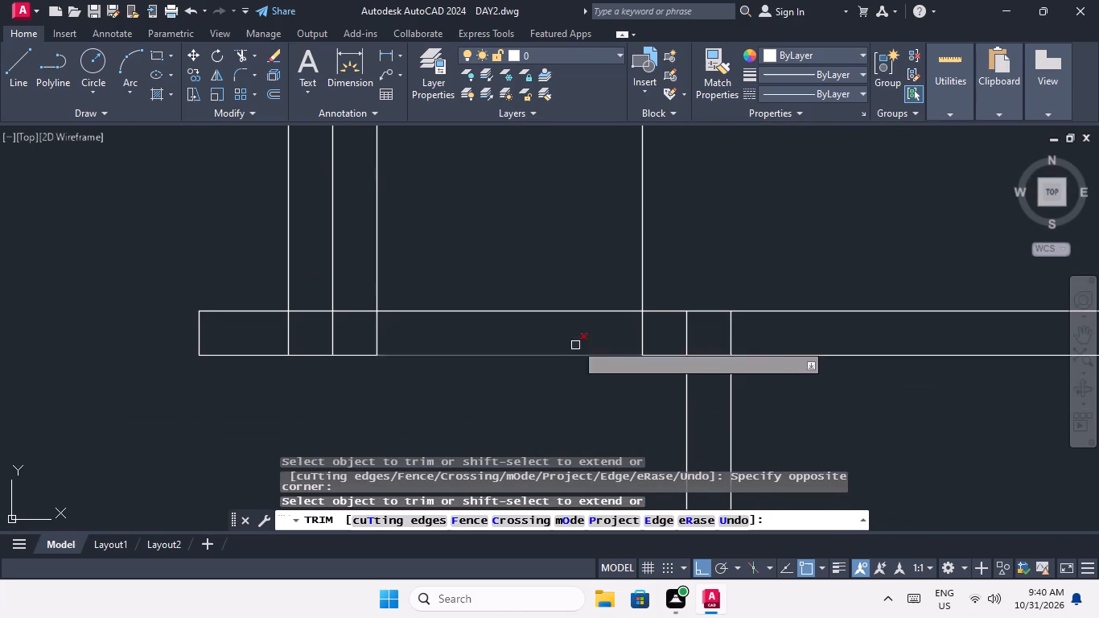
drag(693, 187, 643, 210)
click(364, 245)
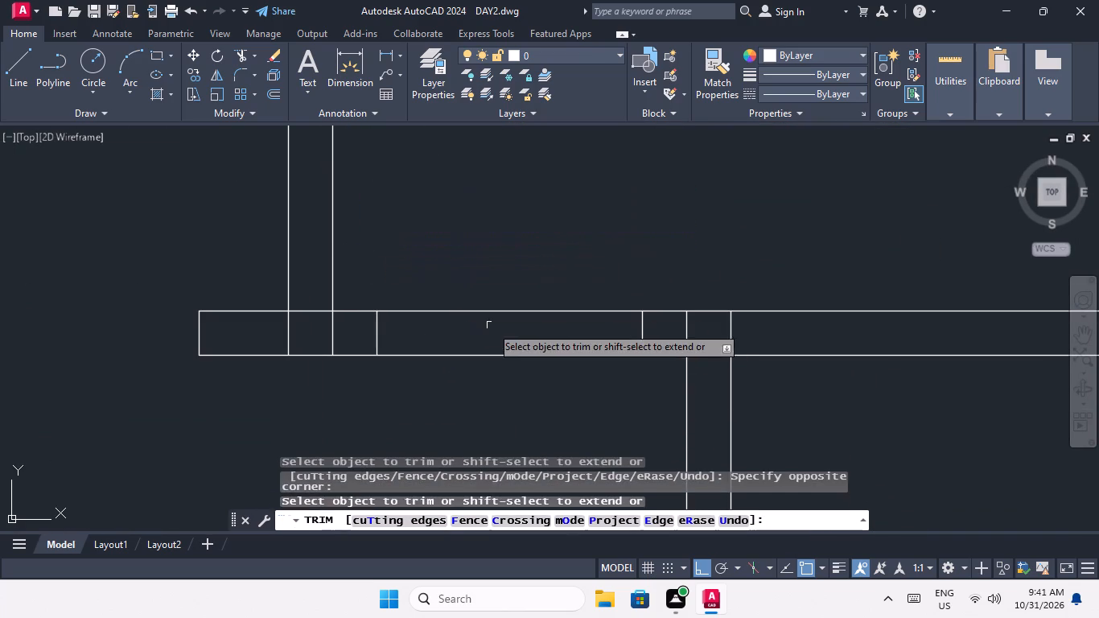
drag(522, 383, 507, 365)
click(450, 279)
scroll(450, 280, down, 3)
middle_drag(454, 327, 487, 345)
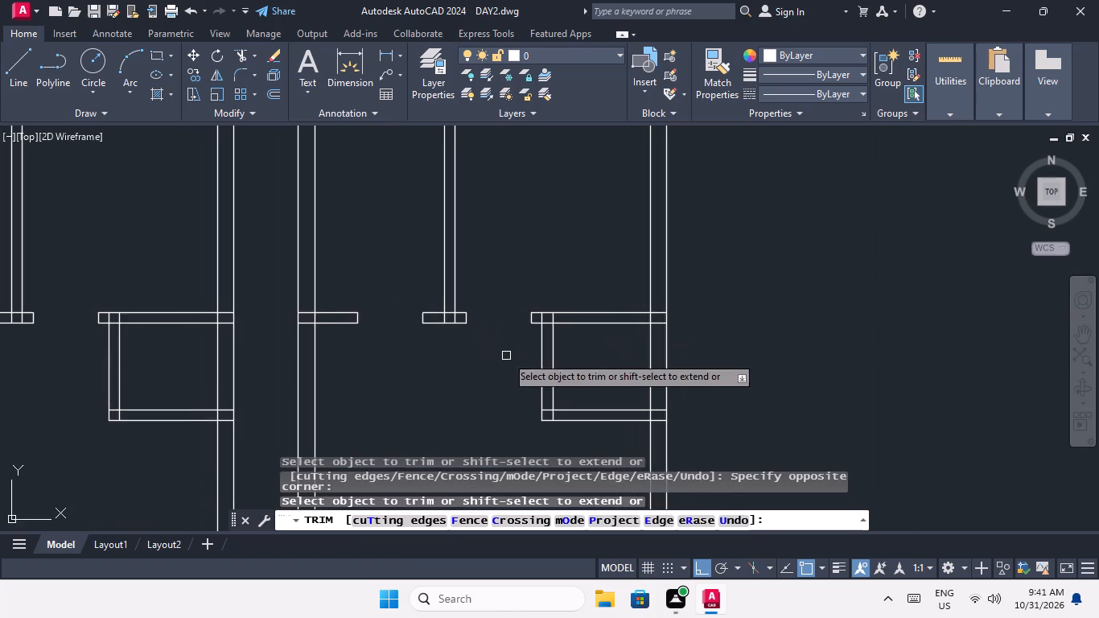
scroll(503, 356, down, 2)
middle_drag(482, 373, 601, 315)
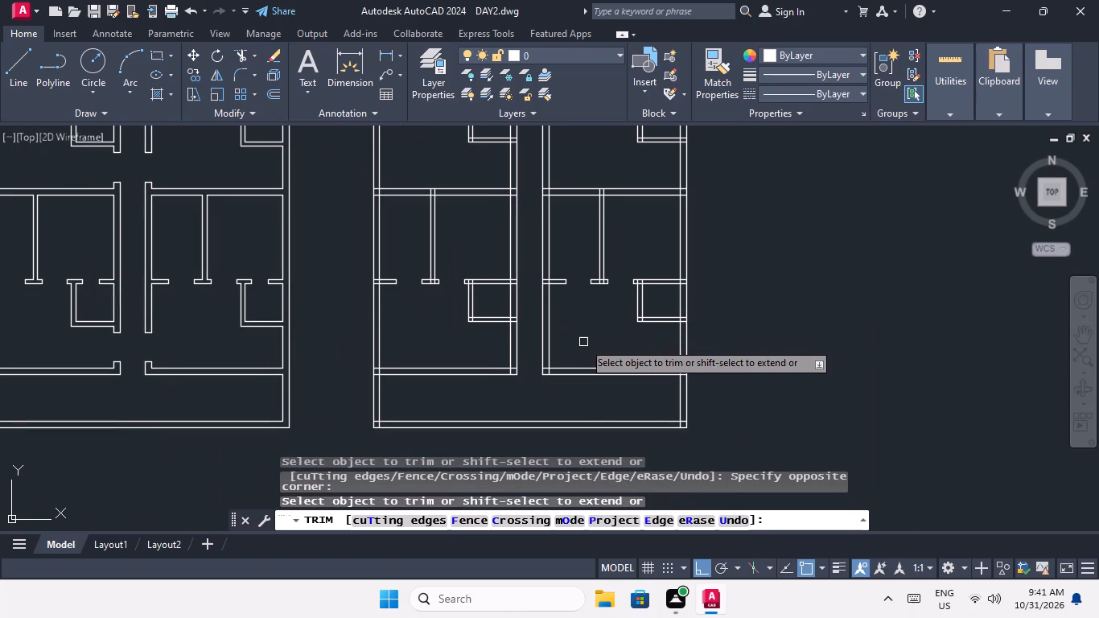
key(Escape)
key(Escape)
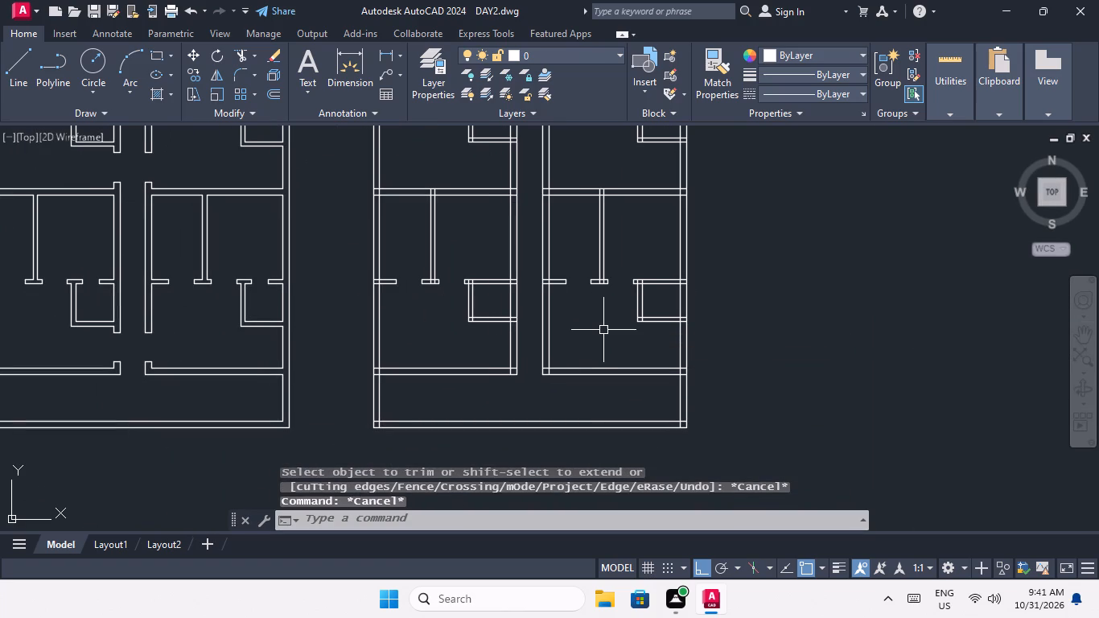
Offset the inner side-wall line of the small rooms in the fourth row's left and right halves 9" into each room.
key(o)
key(Return)
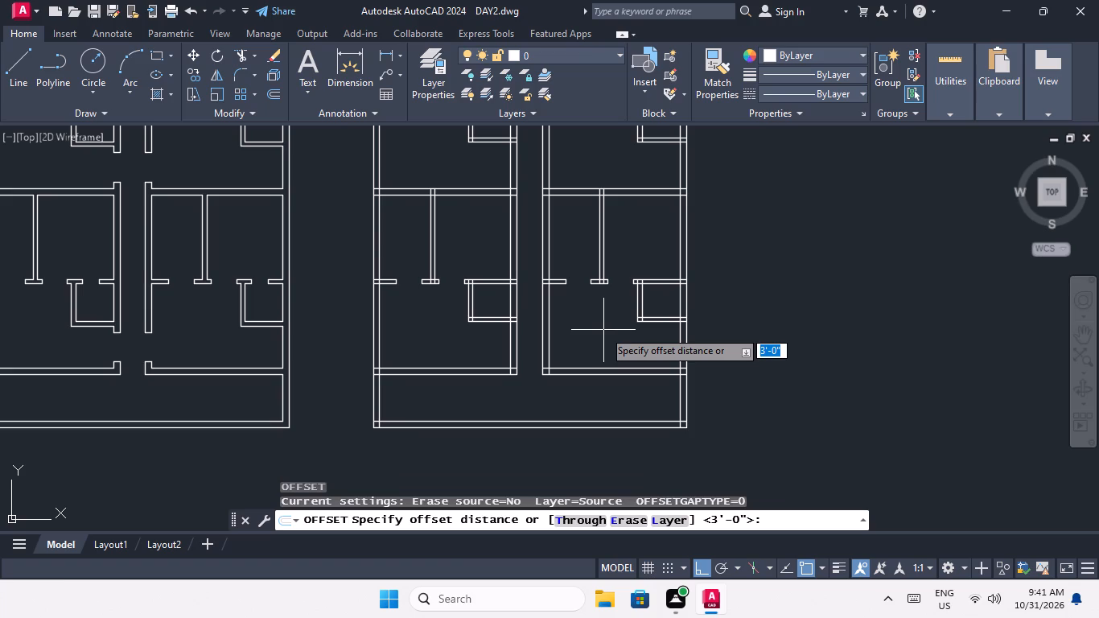
text(9")
key(Return)
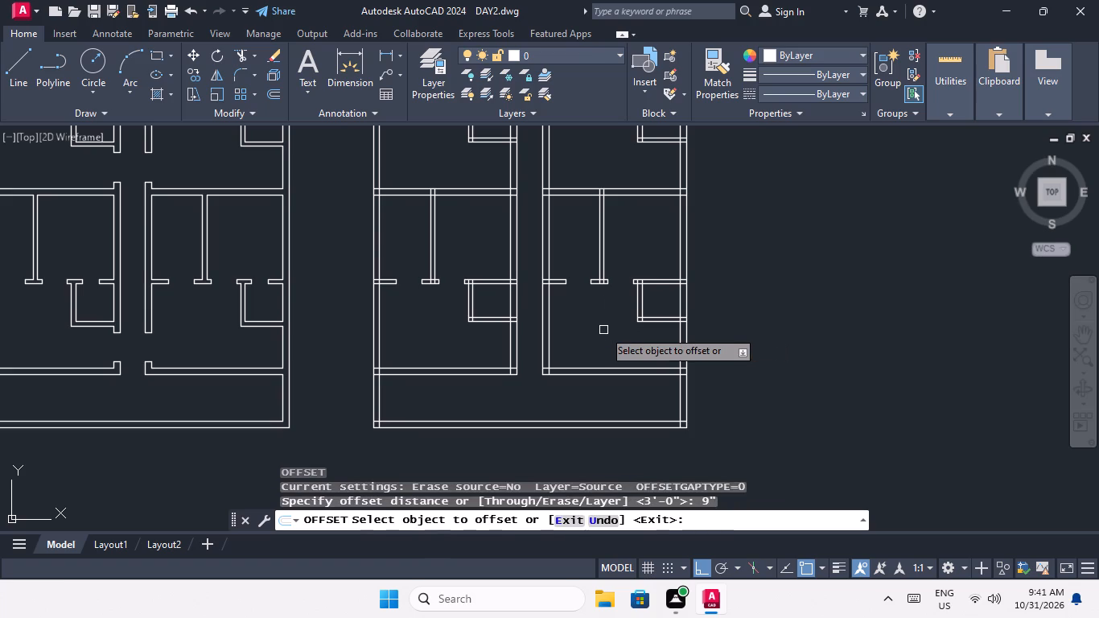
scroll(495, 286, up, 4)
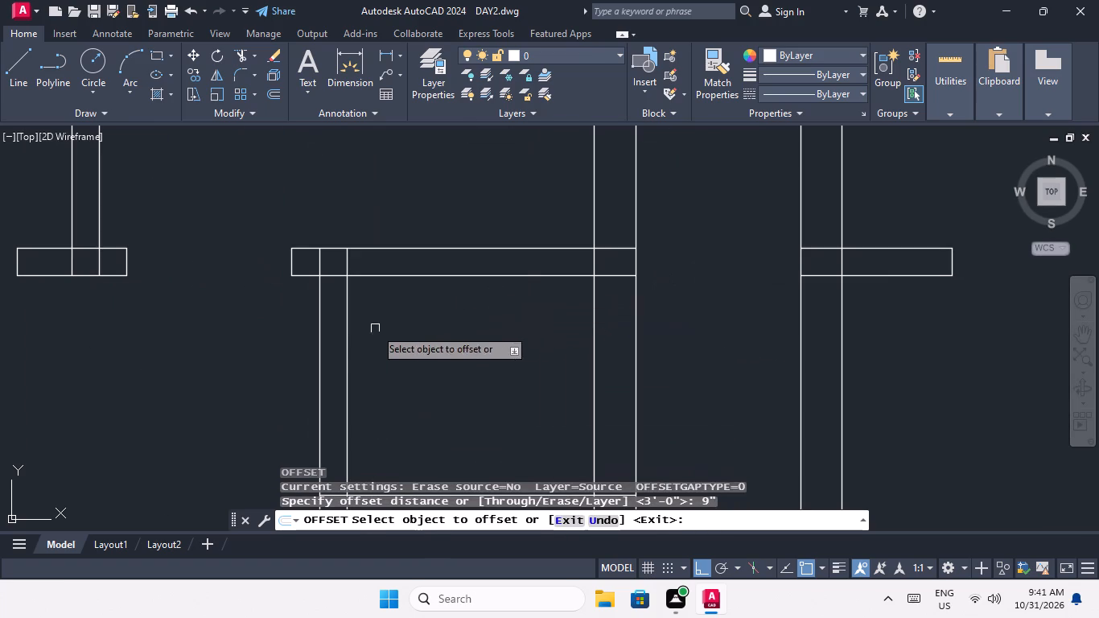
drag(348, 315, 366, 319)
click(405, 319)
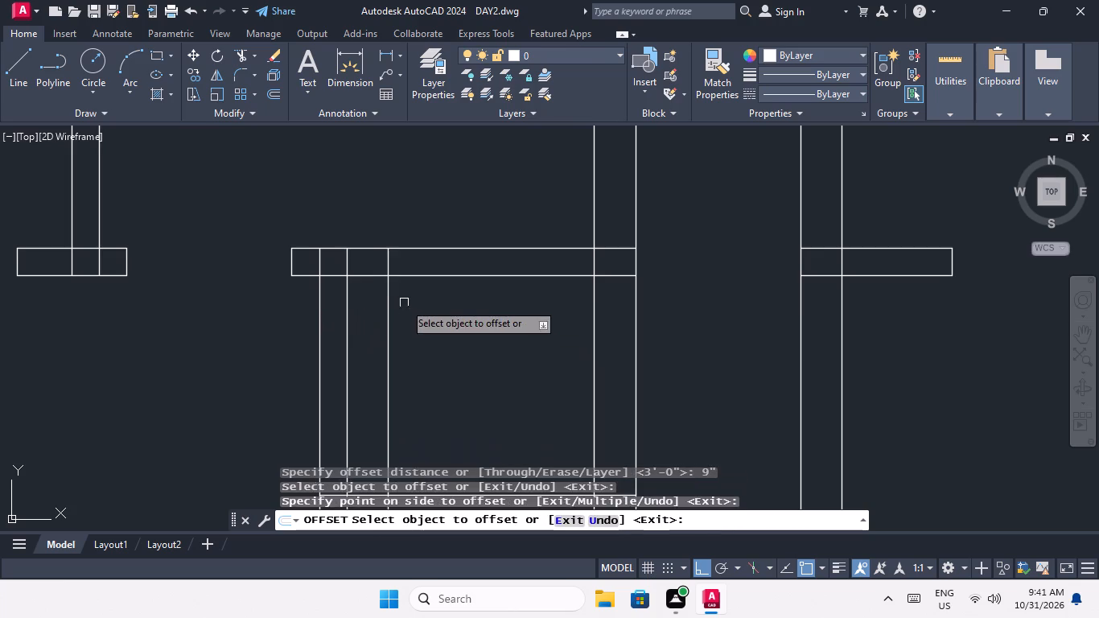
scroll(405, 282, down, 4)
scroll(574, 293, up, 3)
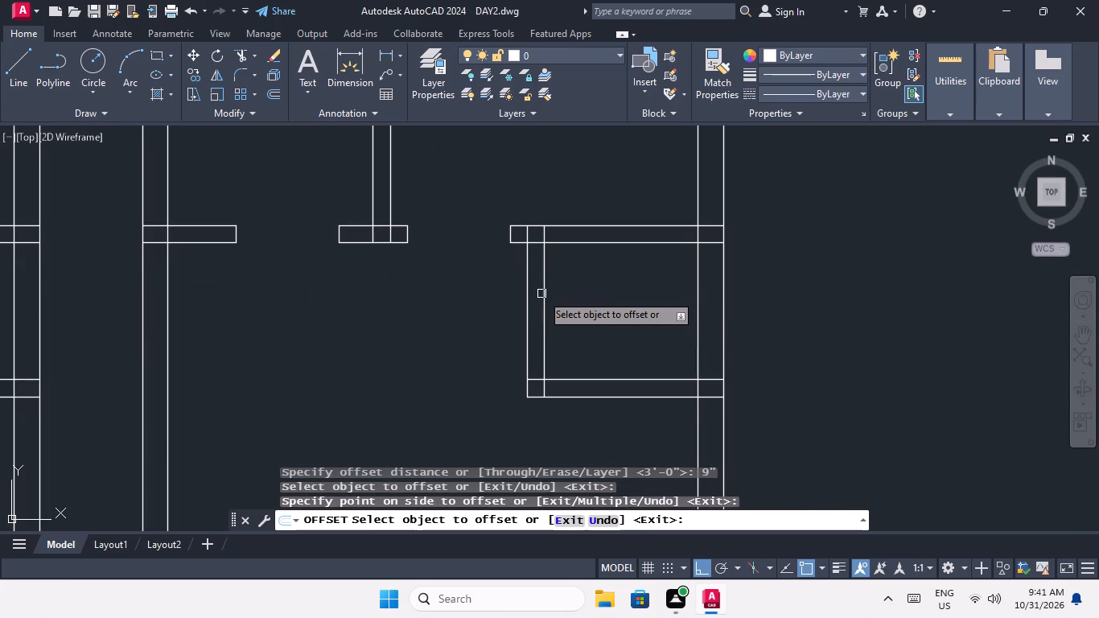
drag(541, 294, 573, 292)
click(583, 291)
Offset the inner side-wall line of the small rooms in the third row's right and left halves 9" into each room.
scroll(587, 270, down, 4)
middle_drag(579, 229, 582, 236)
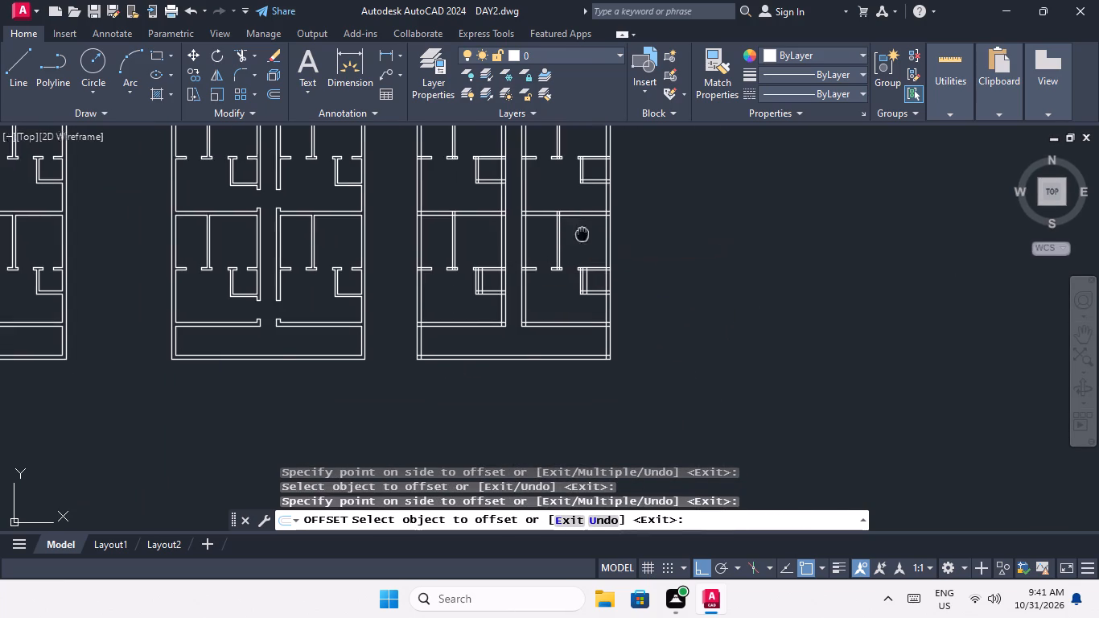
middle_drag(582, 236, 586, 357)
scroll(587, 297, up, 5)
drag(594, 277, 628, 274)
click(633, 274)
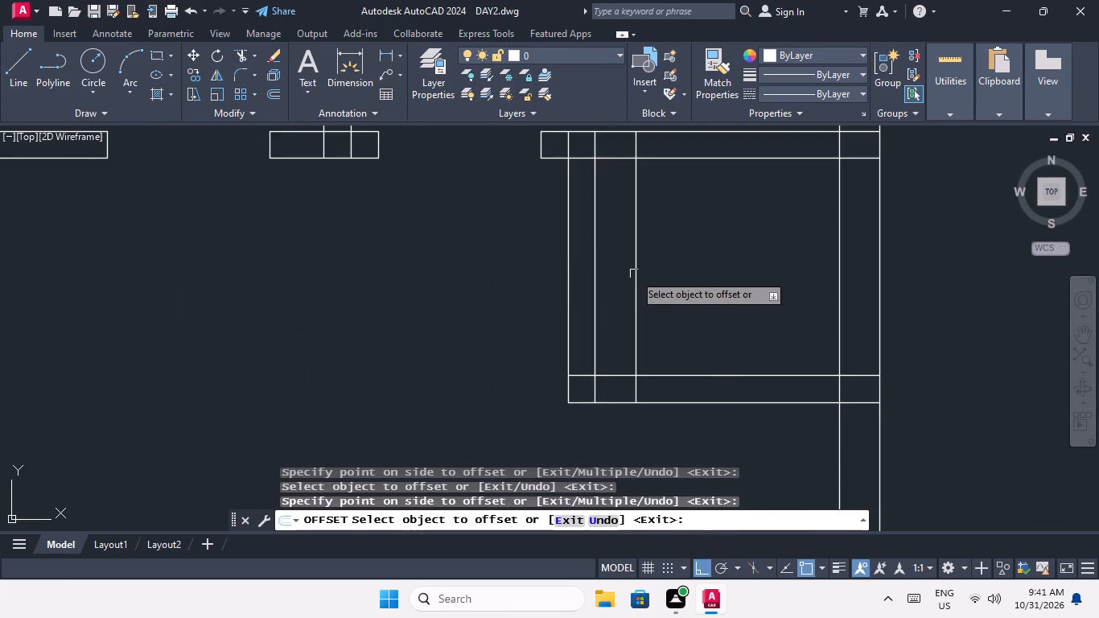
scroll(634, 272, down, 3)
scroll(371, 253, up, 3)
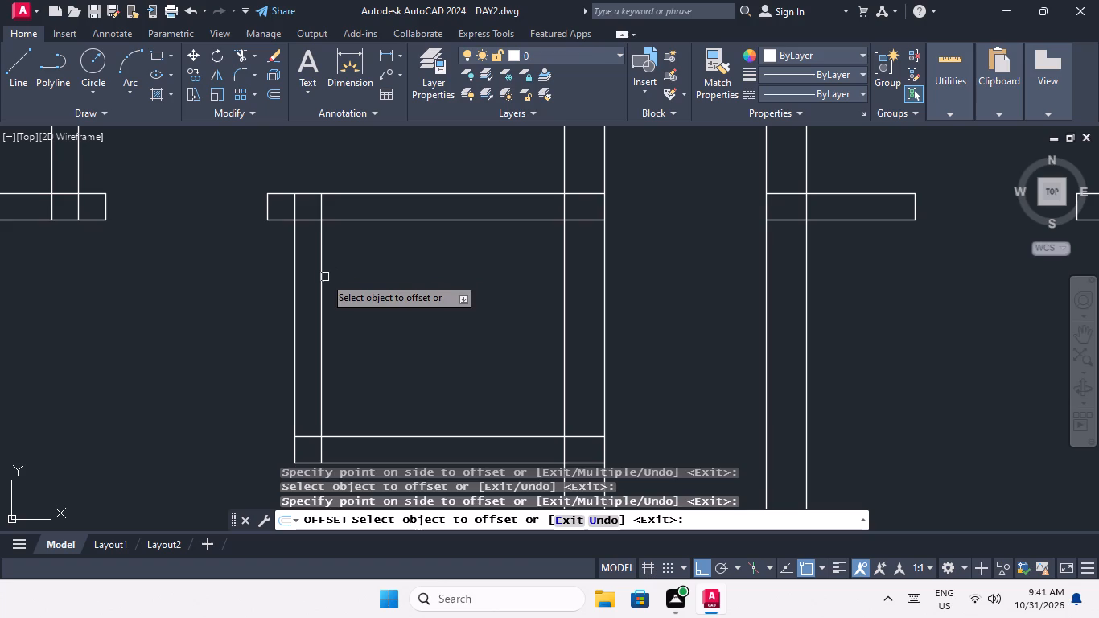
drag(323, 278, 344, 278)
click(349, 278)
click(352, 278)
Offset the inner side-wall line of the small rooms in the second row's right and left halves 9" into each room.
scroll(358, 279, down, 4)
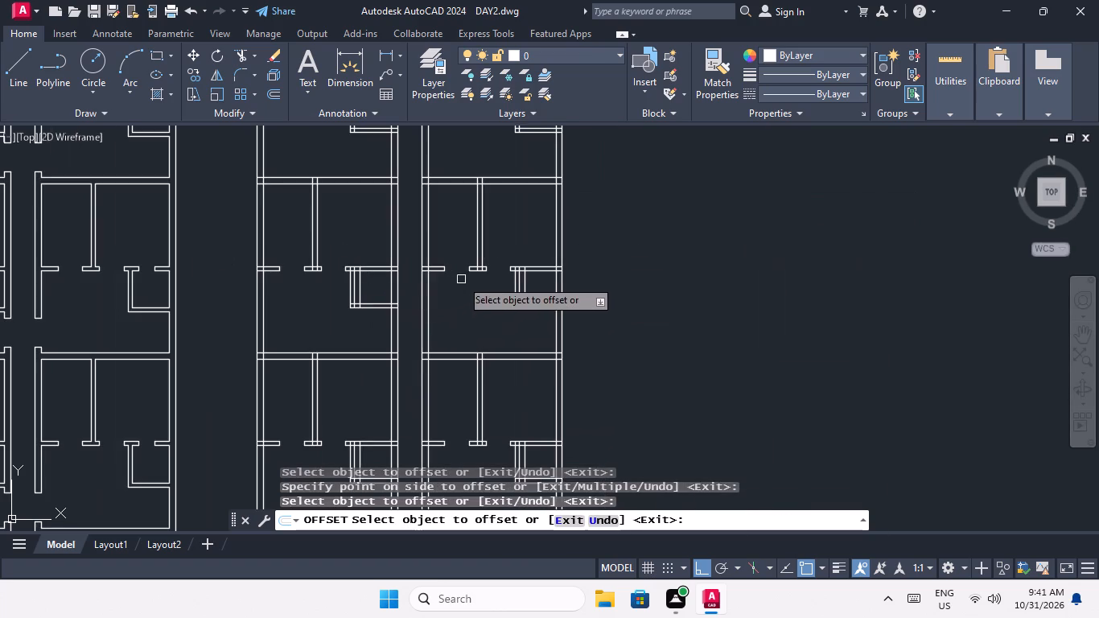
middle_drag(465, 281, 485, 405)
scroll(545, 229, up, 2)
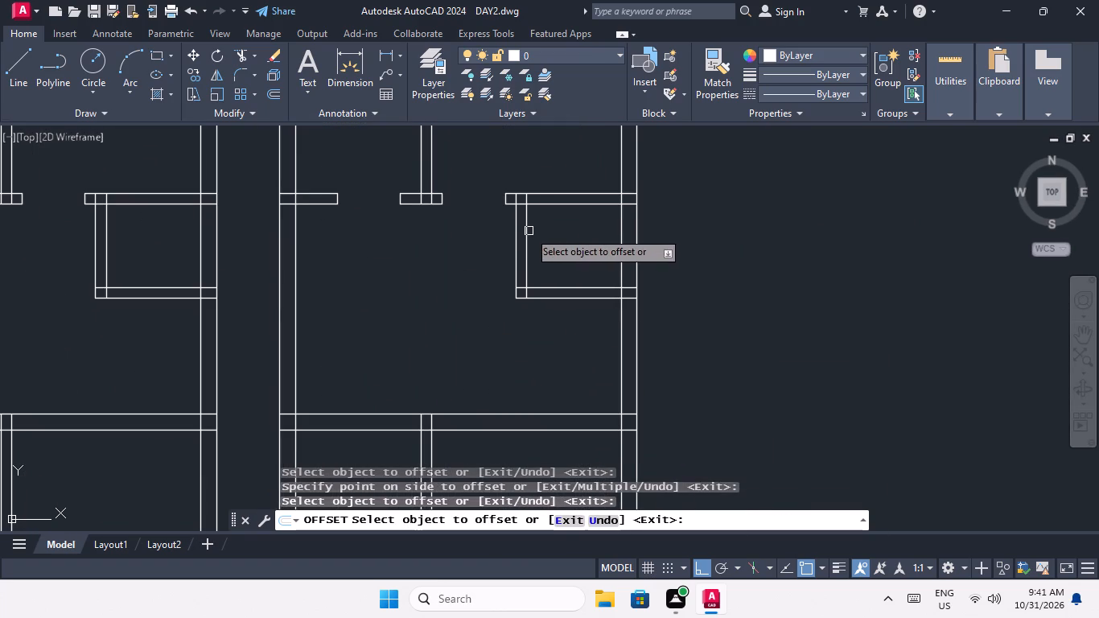
drag(529, 231, 539, 232)
click(559, 232)
scroll(560, 232, up, 1)
scroll(560, 232, down, 2)
scroll(263, 238, up, 4)
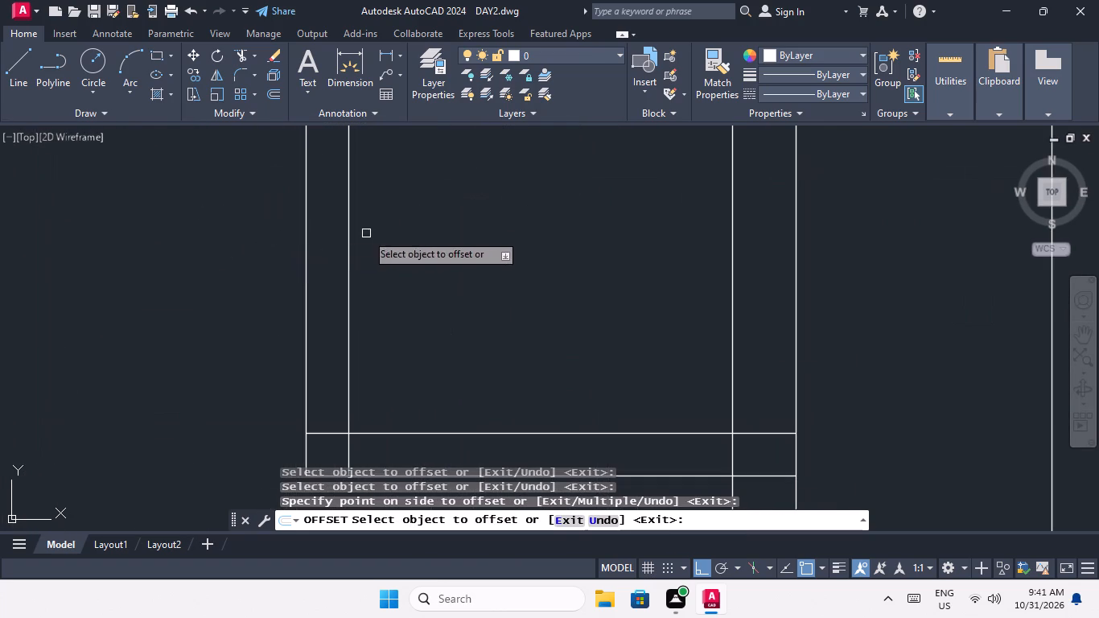
scroll(367, 233, down, 1)
middle_drag(364, 254, 352, 393)
click(343, 344)
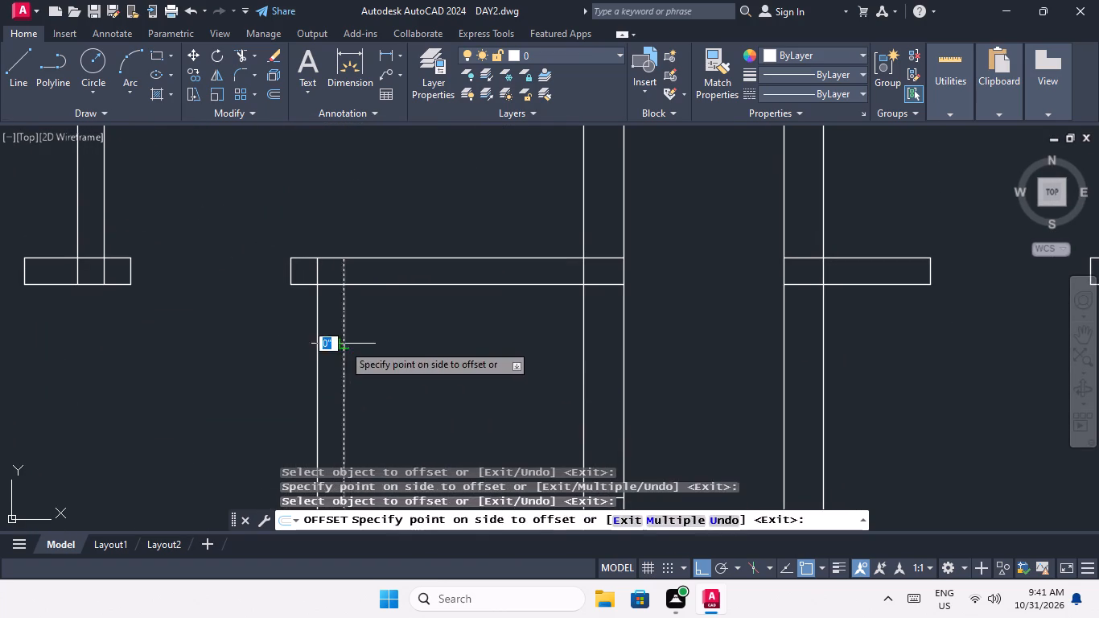
click(378, 344)
Offset the inner side-wall line of the small rooms in the first row's left and right halves 9" into each room.
scroll(382, 324, down, 4)
middle_drag(408, 323, 399, 439)
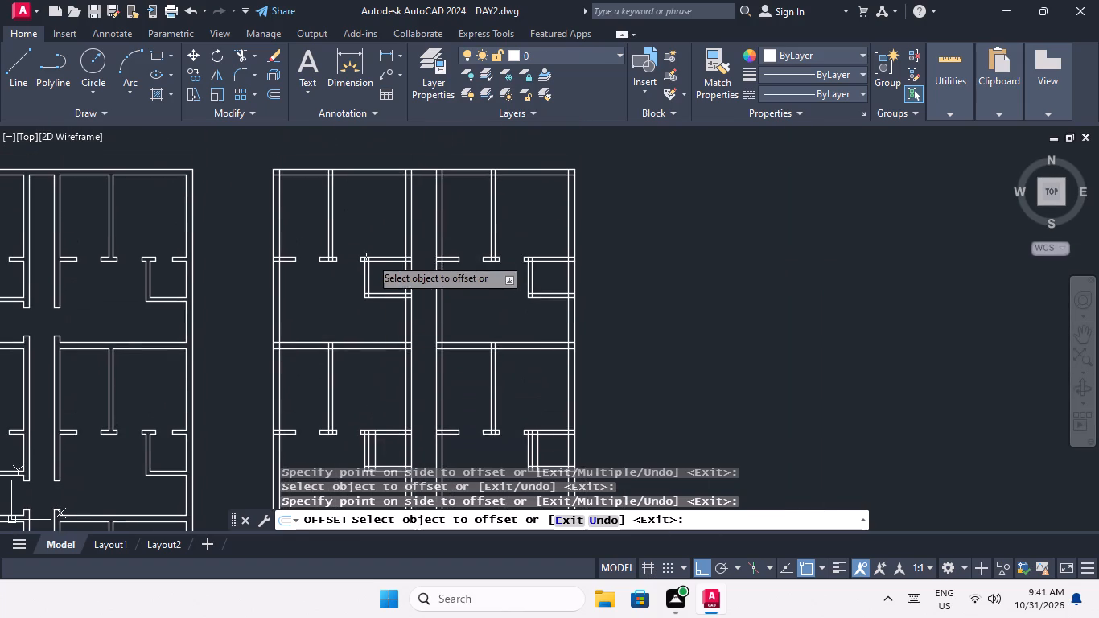
scroll(369, 260, up, 4)
drag(357, 329, 365, 328)
click(388, 323)
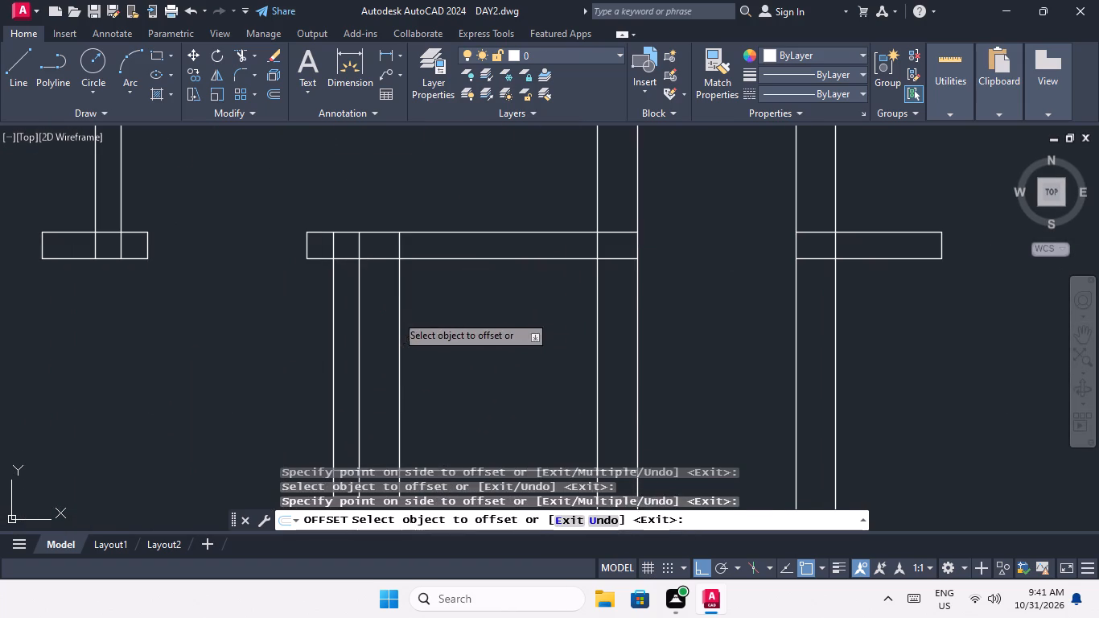
scroll(397, 311, down, 3)
scroll(681, 310, up, 2)
click(602, 320)
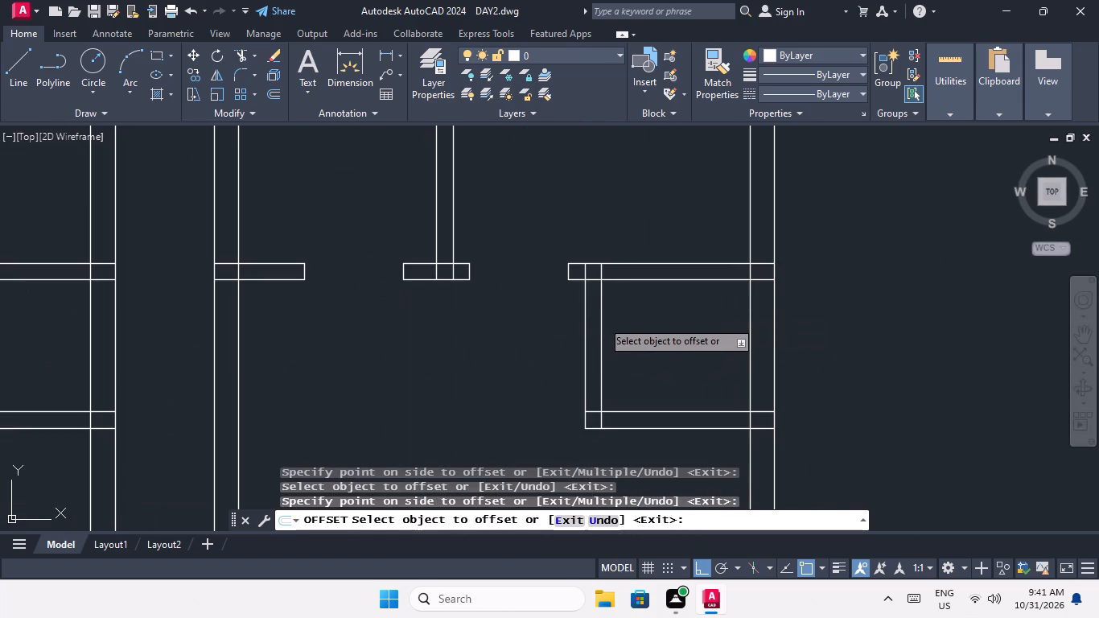
click(636, 313)
scroll(640, 308, down, 2)
middle_drag(535, 351, 416, 354)
key(Escape)
key(Escape)
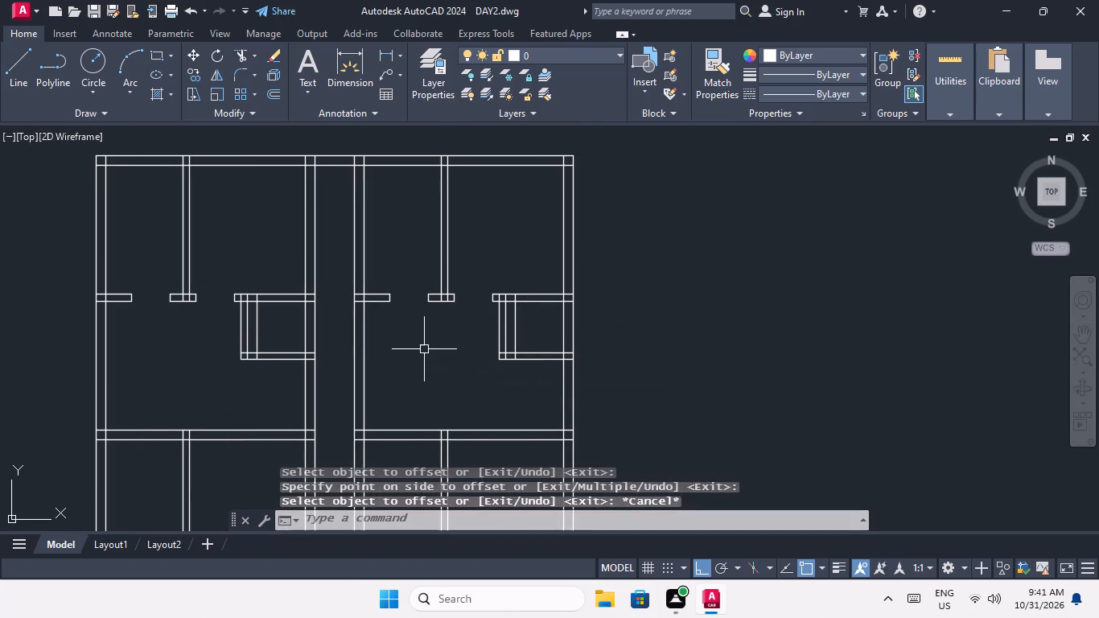
key(Escape)
Offset the 9" offset lines in the first row's two small rooms a further 2' into each room.
key(o)
key(Return)
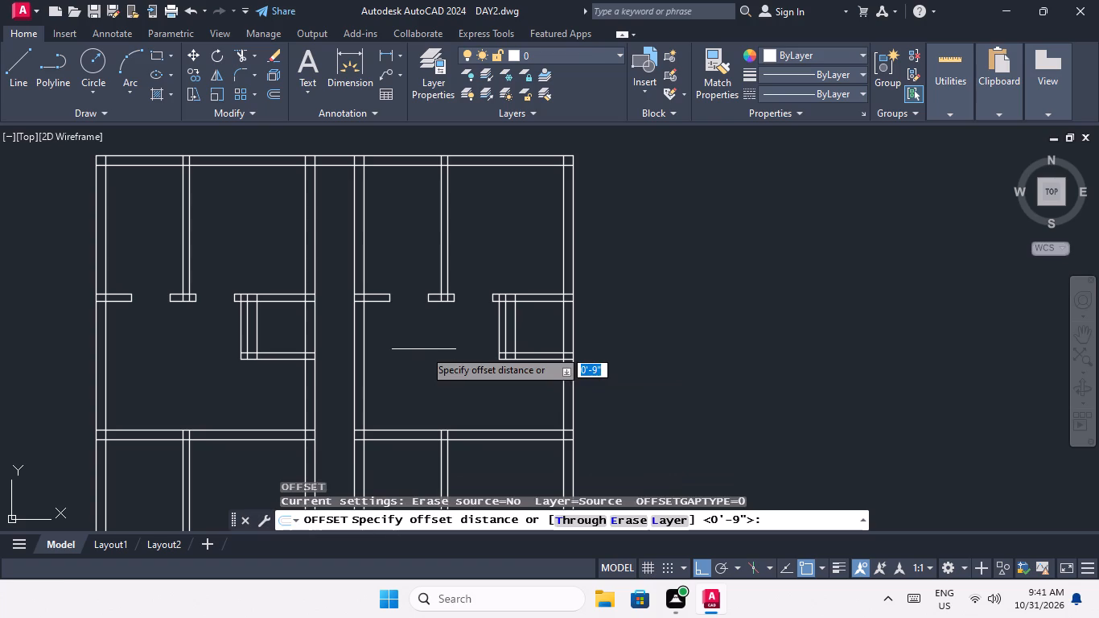
text(2')
key(Return)
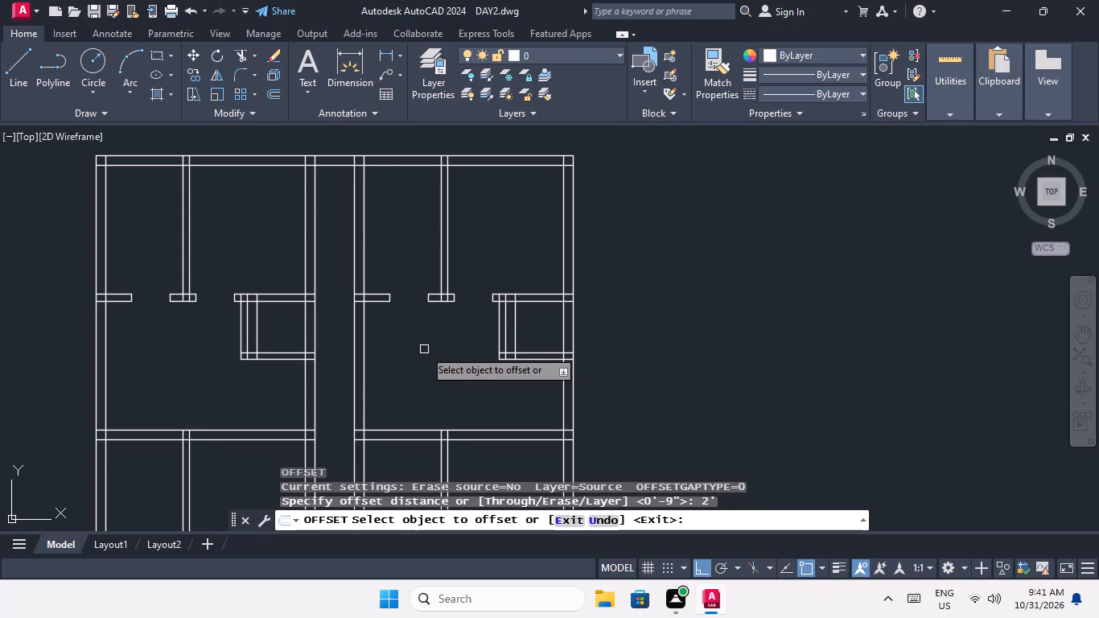
scroll(262, 307, up, 2)
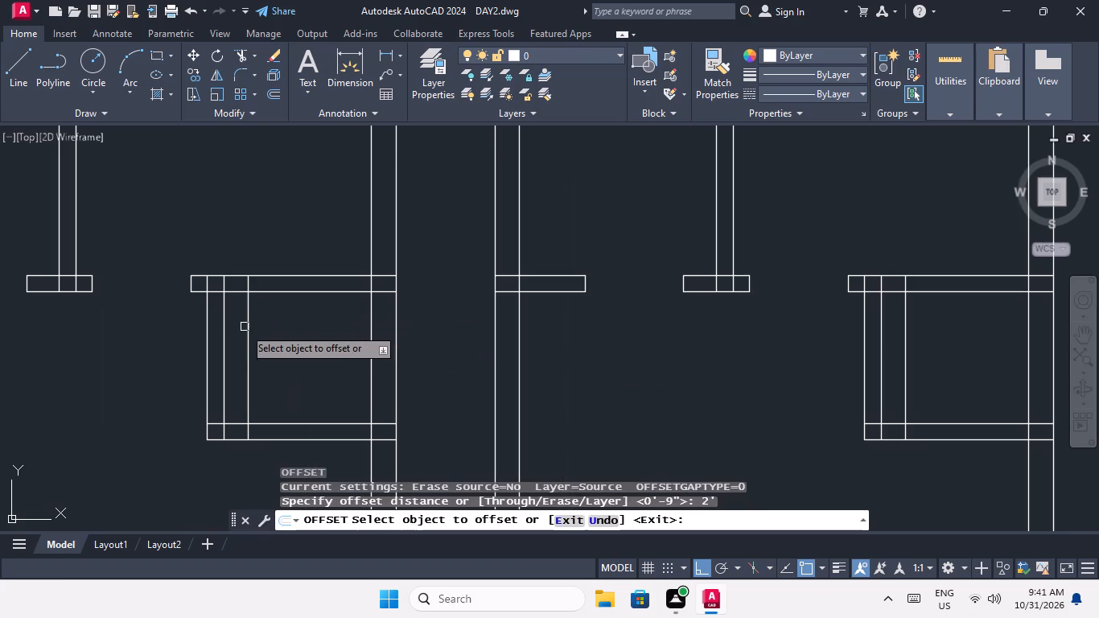
click(249, 328)
click(275, 333)
scroll(275, 333, down, 3)
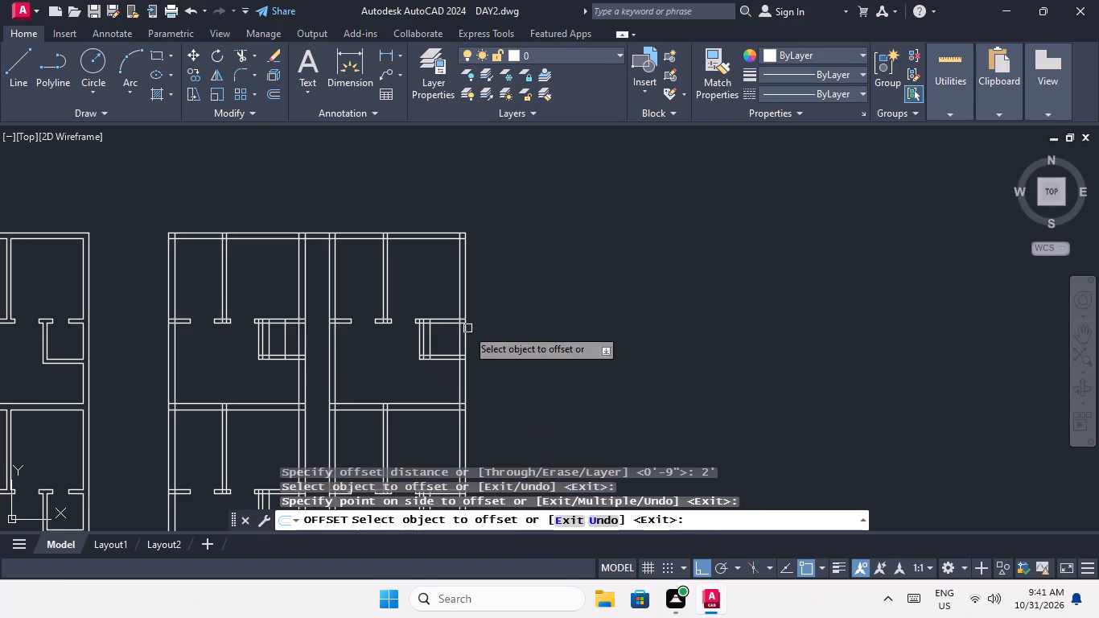
scroll(428, 313, up, 3)
drag(430, 406, 447, 406)
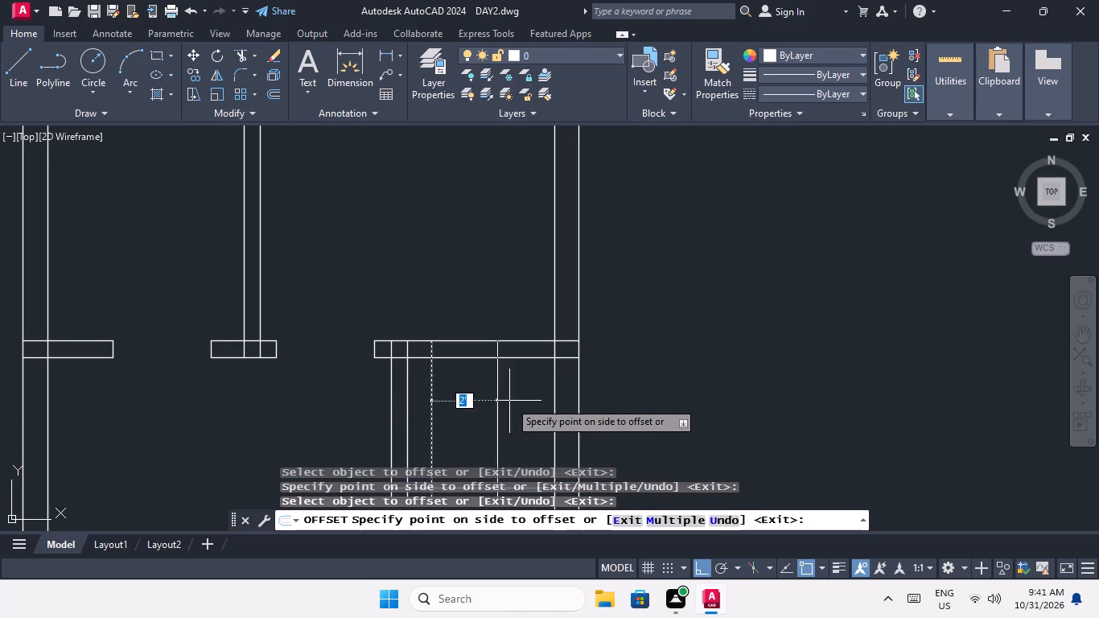
click(509, 401)
Offset the 9" offset lines in the second row's two small rooms a further 2' into each room.
scroll(480, 313, down, 4)
middle_drag(372, 425, 380, 295)
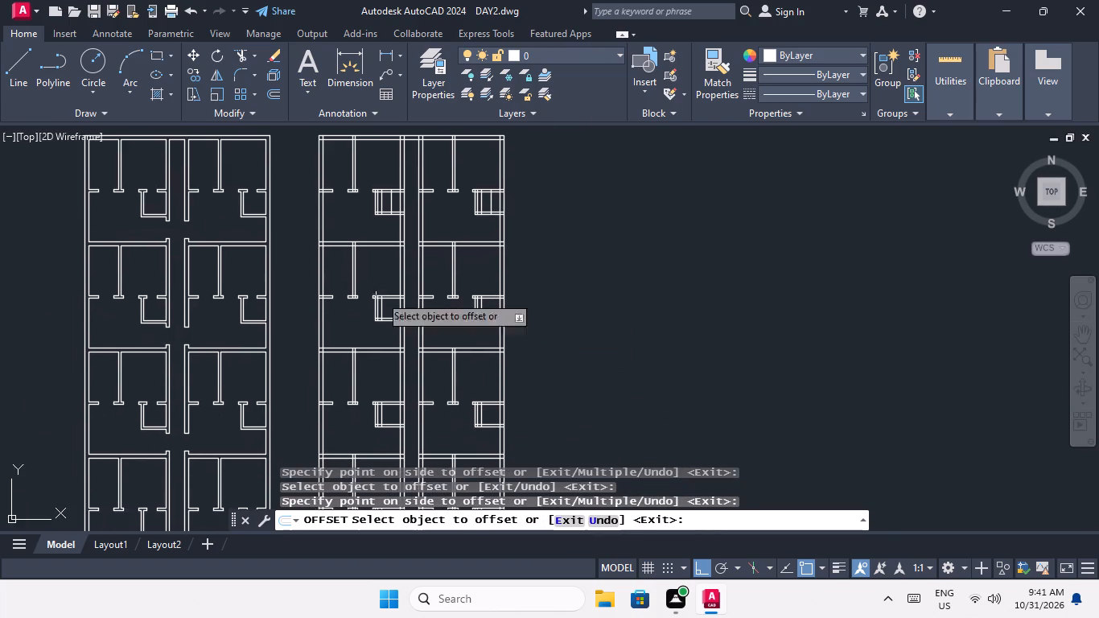
scroll(379, 319, up, 3)
drag(389, 277, 401, 275)
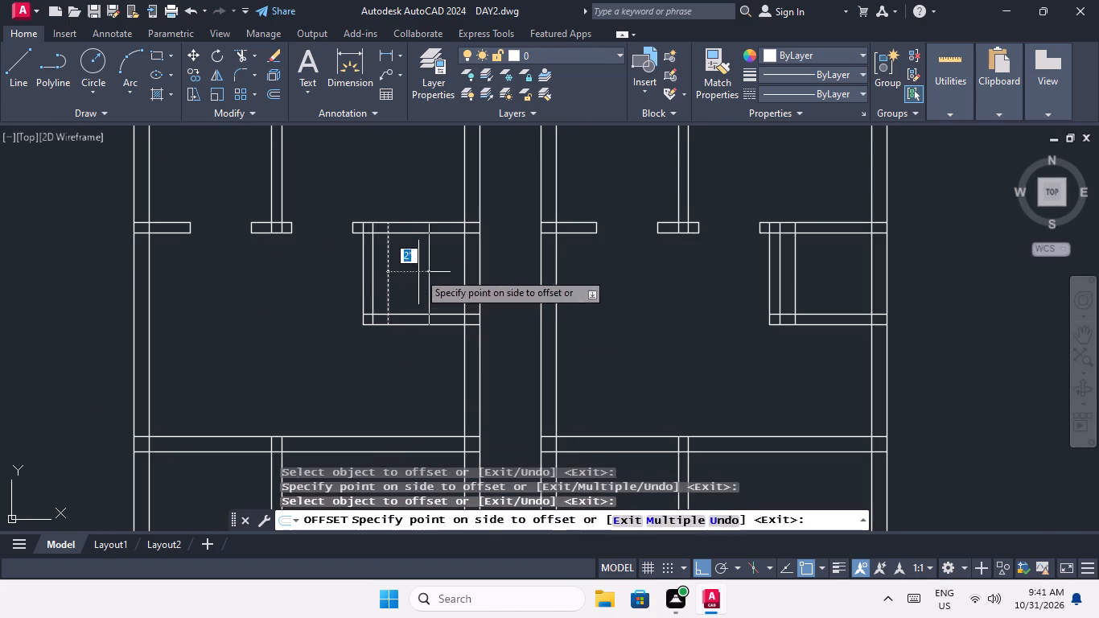
click(420, 271)
scroll(424, 266, down, 2)
scroll(580, 267, up, 3)
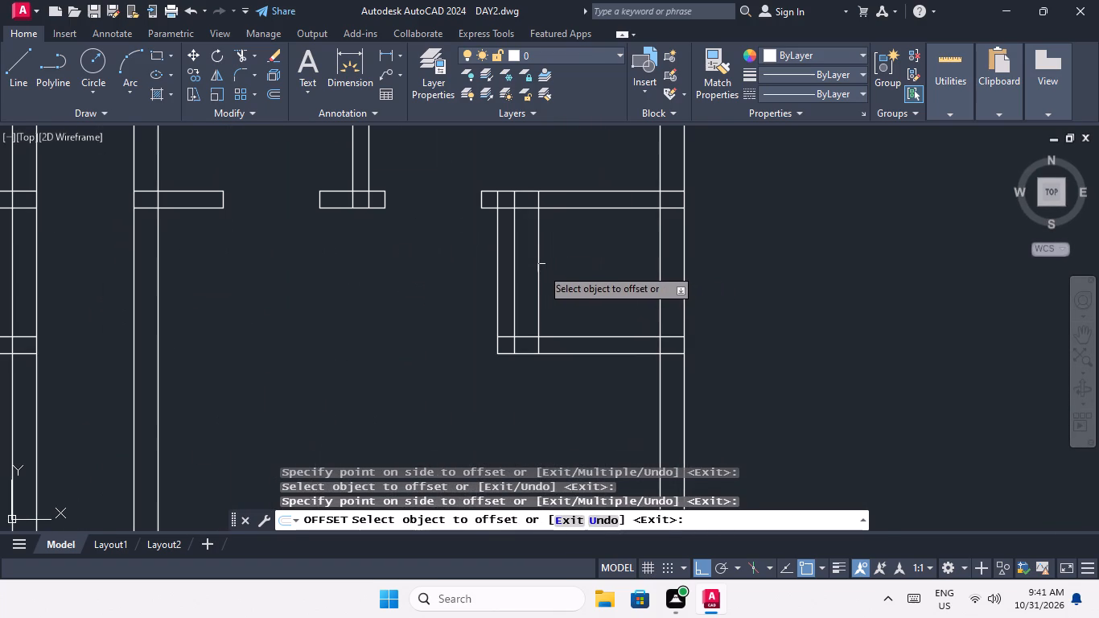
drag(537, 271, 599, 281)
click(616, 278)
Offset the 9" offset lines in the third row's two small rooms a further 2' into each room.
scroll(614, 245, down, 4)
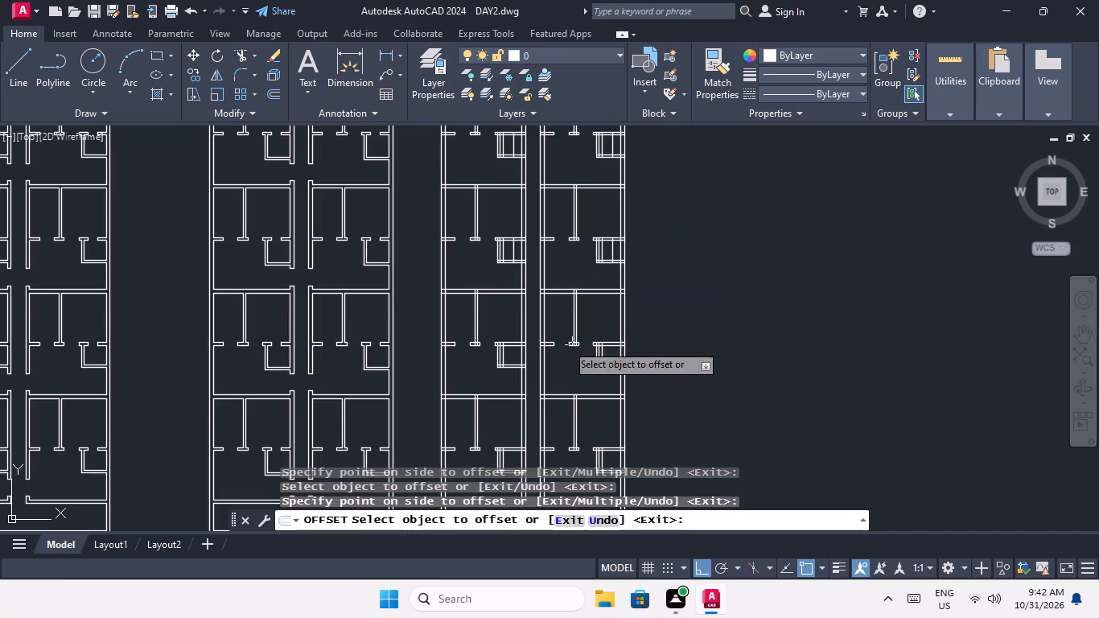
scroll(504, 389, up, 2)
scroll(494, 303, up, 3)
click(504, 298)
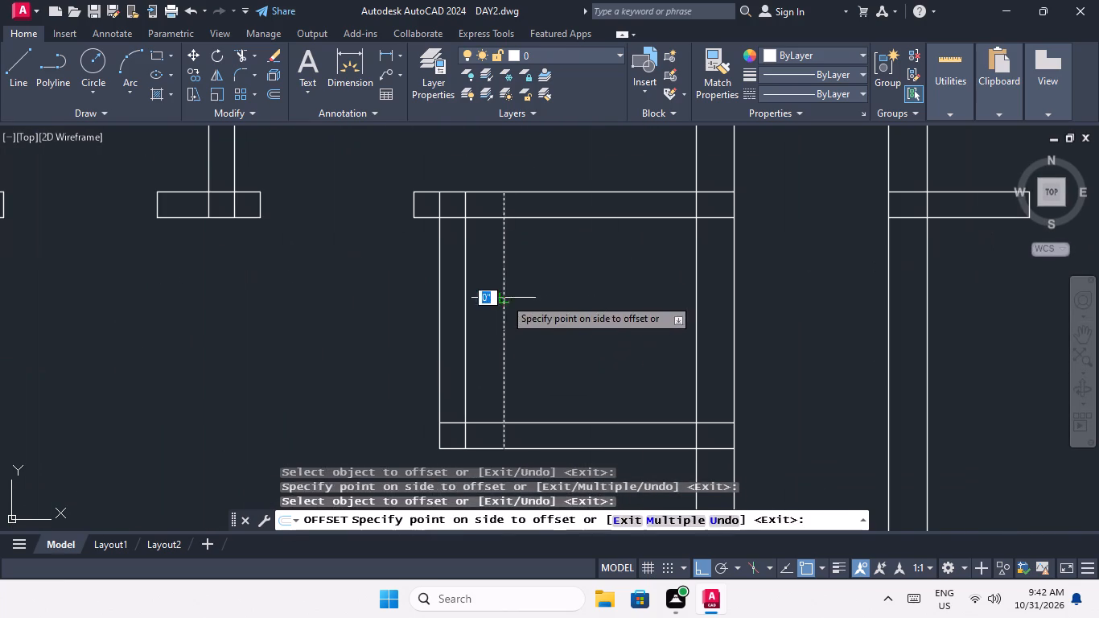
click(545, 307)
scroll(545, 297, down, 4)
scroll(704, 286, up, 3)
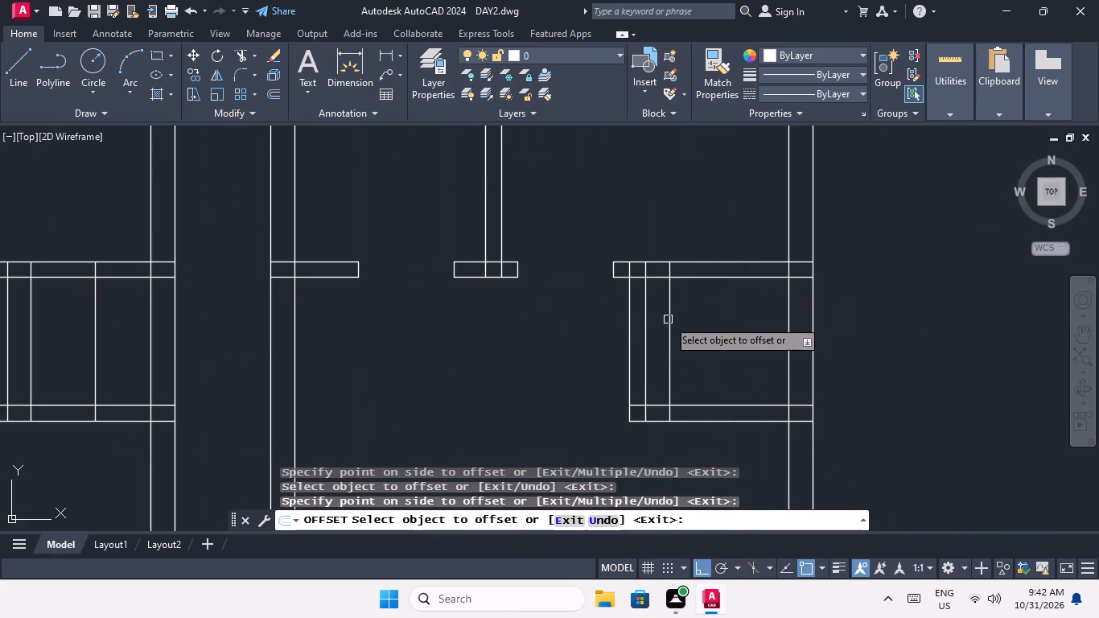
click(668, 319)
click(706, 311)
Offset the 9" offset lines in the fourth row's two small rooms a further 2' into each room.
scroll(707, 303, up, 1)
scroll(707, 303, down, 4)
middle_drag(581, 398, 555, 270)
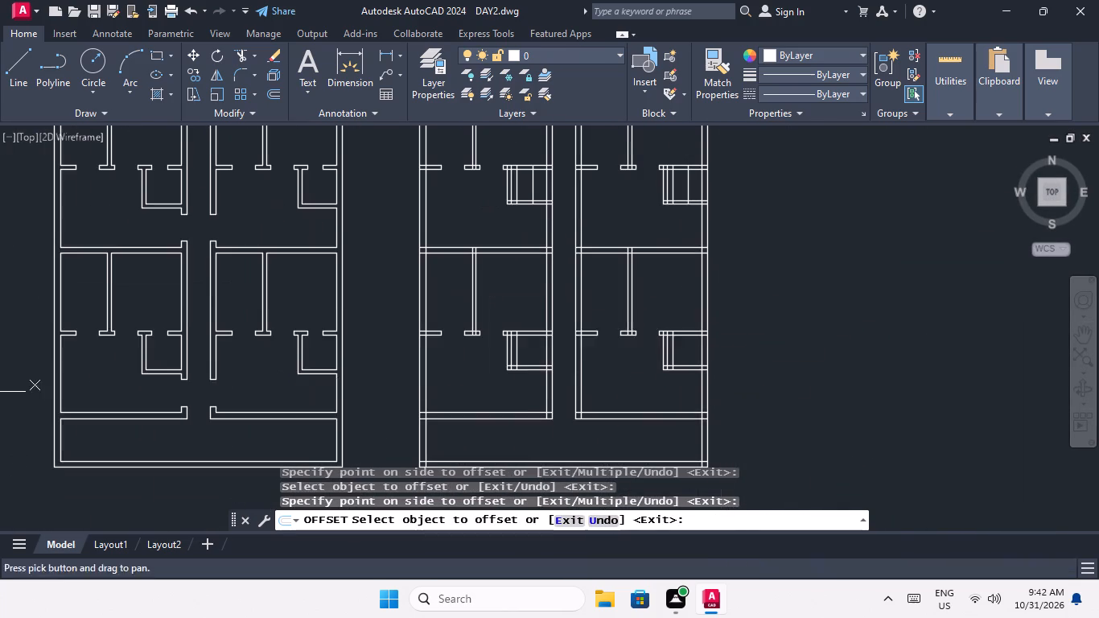
scroll(516, 361, up, 4)
drag(516, 323, 524, 322)
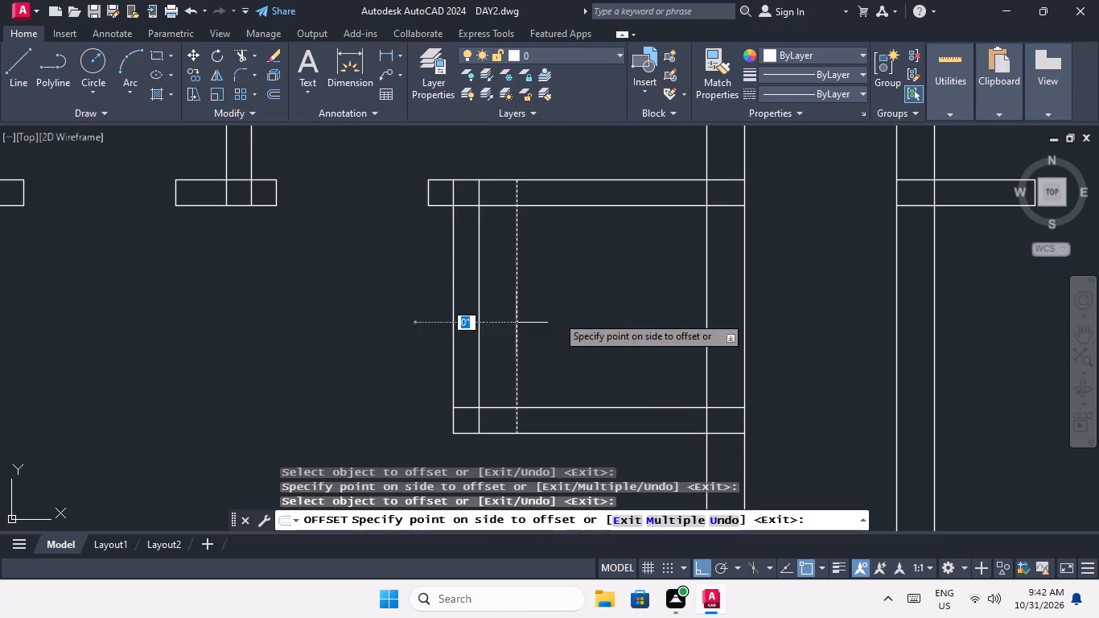
click(577, 311)
scroll(572, 311, down, 3)
middle_drag(779, 319, 232, 385)
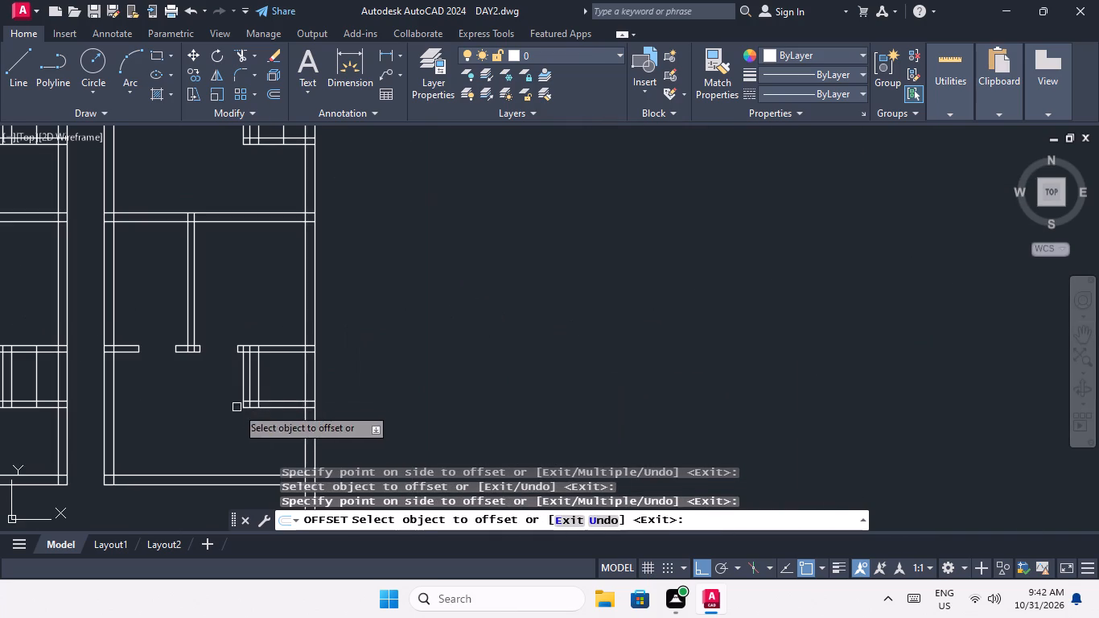
scroll(249, 382, up, 3)
click(282, 362)
click(370, 343)
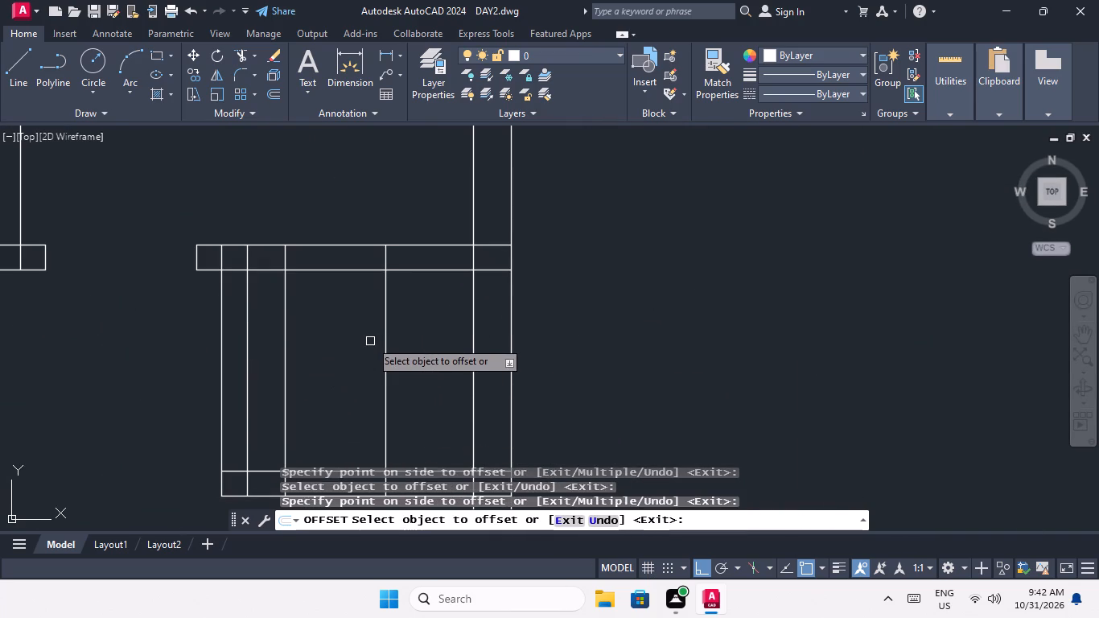
key(Escape)
key(Escape)
Trim the offset lines and the upper wall between them to open the 2' doorway of the fourth row's right-half small room.
key(t)
key(r)
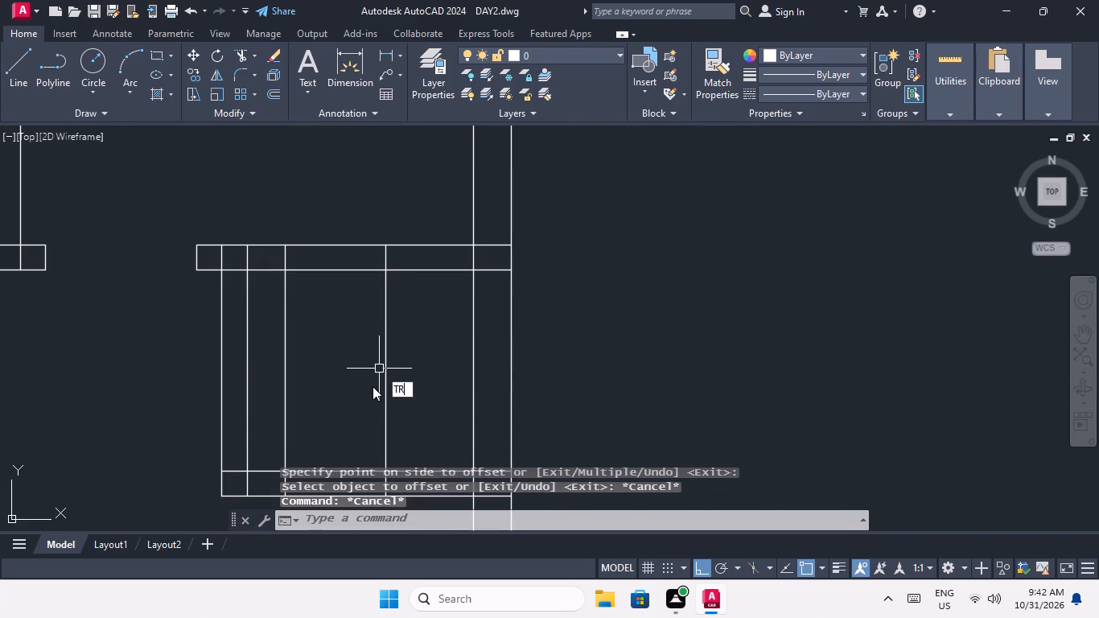
key(space)
key(space)
scroll(334, 358, up, 2)
middle_drag(335, 353, 393, 476)
drag(554, 312, 527, 342)
click(227, 380)
drag(415, 329, 407, 306)
drag(362, 171, 362, 195)
Trim the offset lines and the upper wall between them to open the 2' doorway of the fourth row's left-half small room.
scroll(381, 303, down, 3)
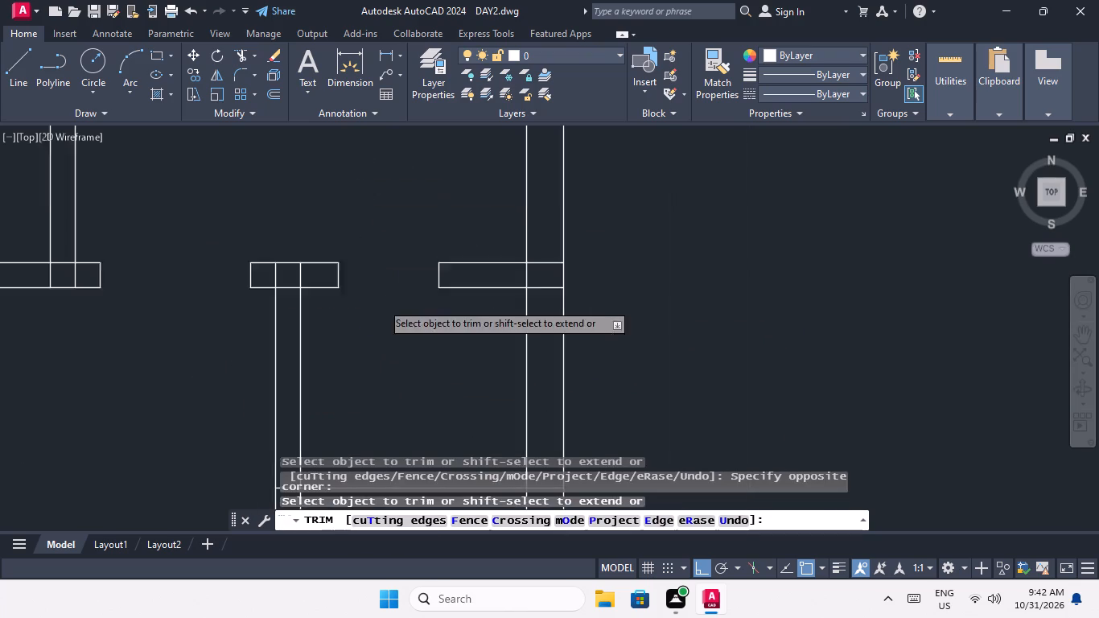
scroll(382, 303, down, 1)
middle_drag(228, 381, 484, 428)
scroll(172, 387, up, 3)
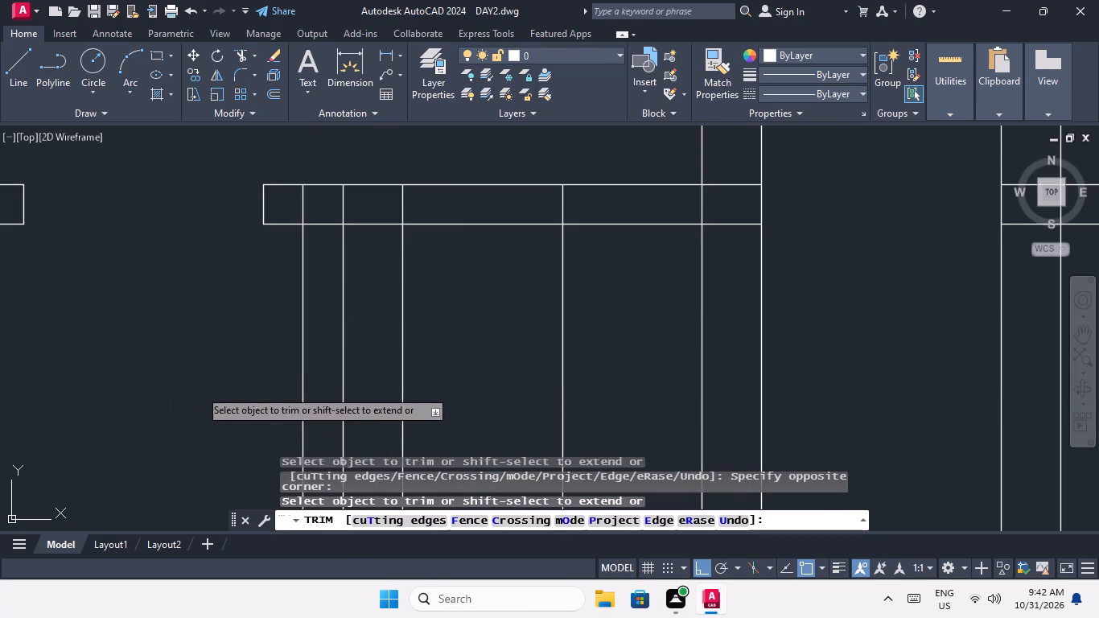
middle_drag(417, 355, 426, 472)
drag(605, 386, 565, 405)
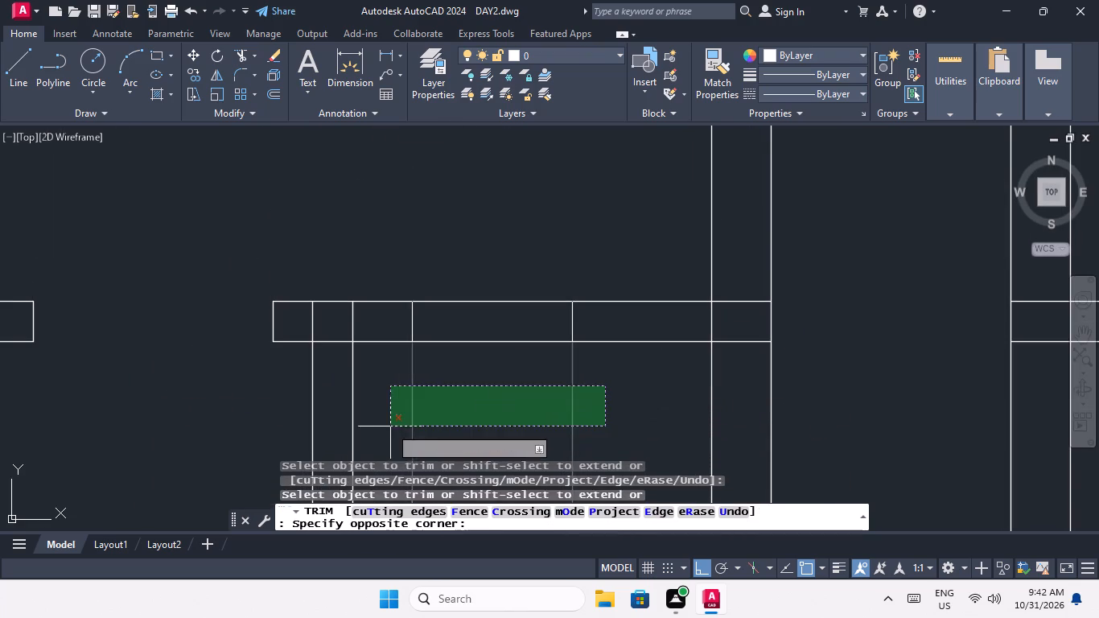
drag(367, 427, 380, 426)
drag(507, 377, 494, 364)
click(451, 281)
Trim the offset lines and the upper wall between them to open the 2' doorway of the third row's left-half small room.
scroll(451, 286, down, 3)
middle_drag(449, 326, 426, 441)
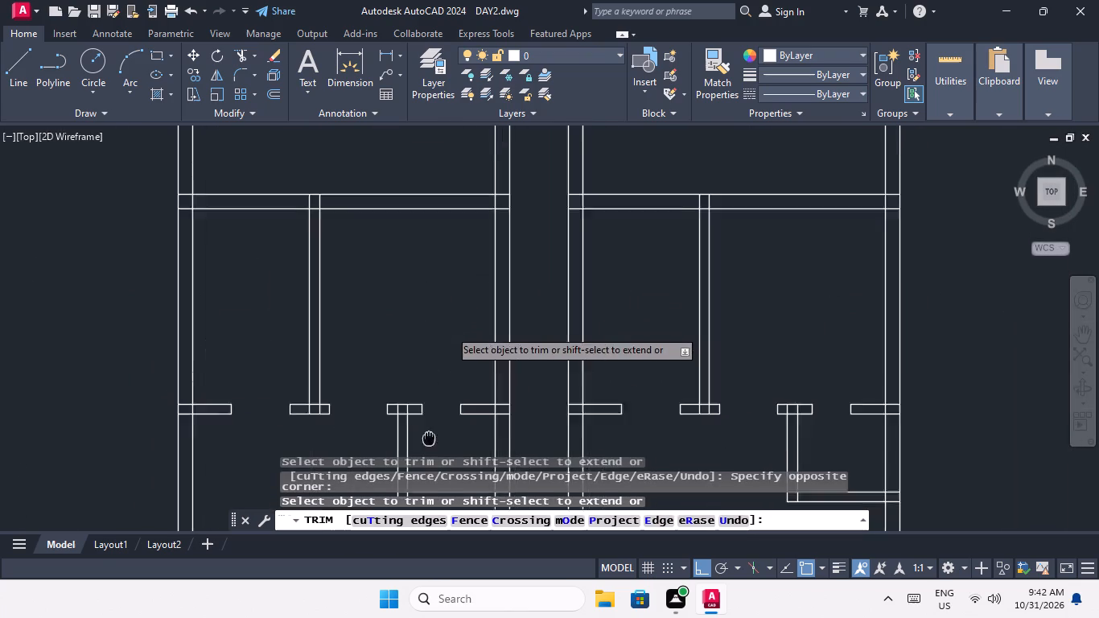
middle_drag(426, 441, 421, 451)
scroll(414, 438, down, 3)
scroll(402, 328, up, 4)
scroll(493, 373, up, 2)
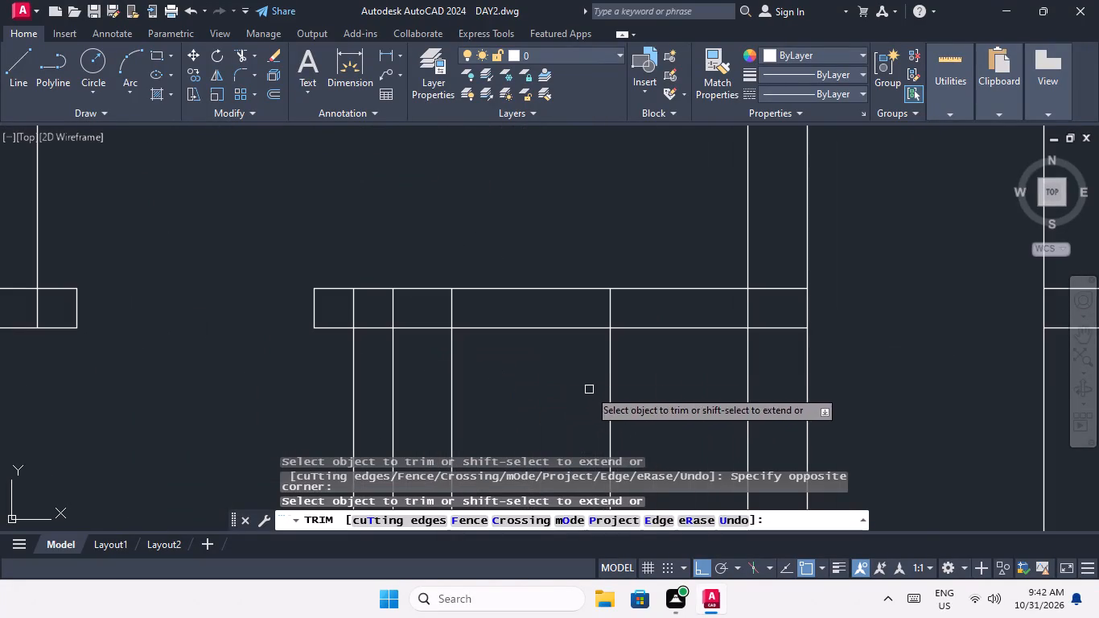
drag(632, 365, 608, 374)
click(415, 406)
drag(503, 374, 498, 334)
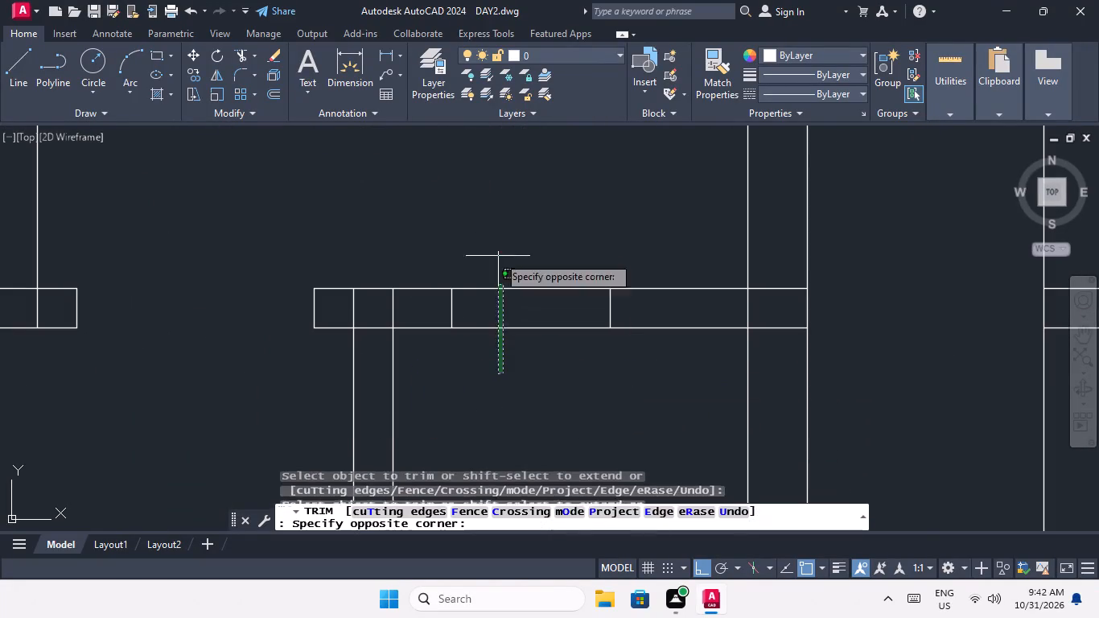
click(496, 232)
Trim the offset lines and the upper wall between them to open the 2' doorway of the third row's right-half small room.
scroll(494, 253, down, 4)
middle_drag(513, 302, 0, 439)
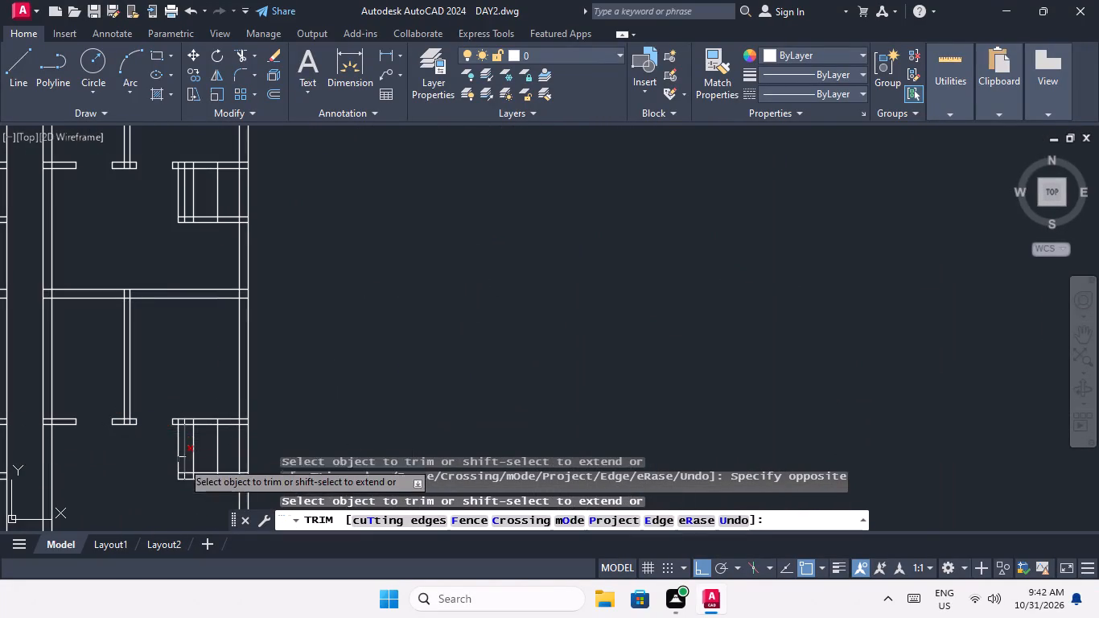
scroll(182, 470, up, 3)
middle_drag(249, 417, 278, 468)
scroll(278, 467, up, 3)
scroll(276, 427, down, 1)
middle_drag(268, 468, 263, 558)
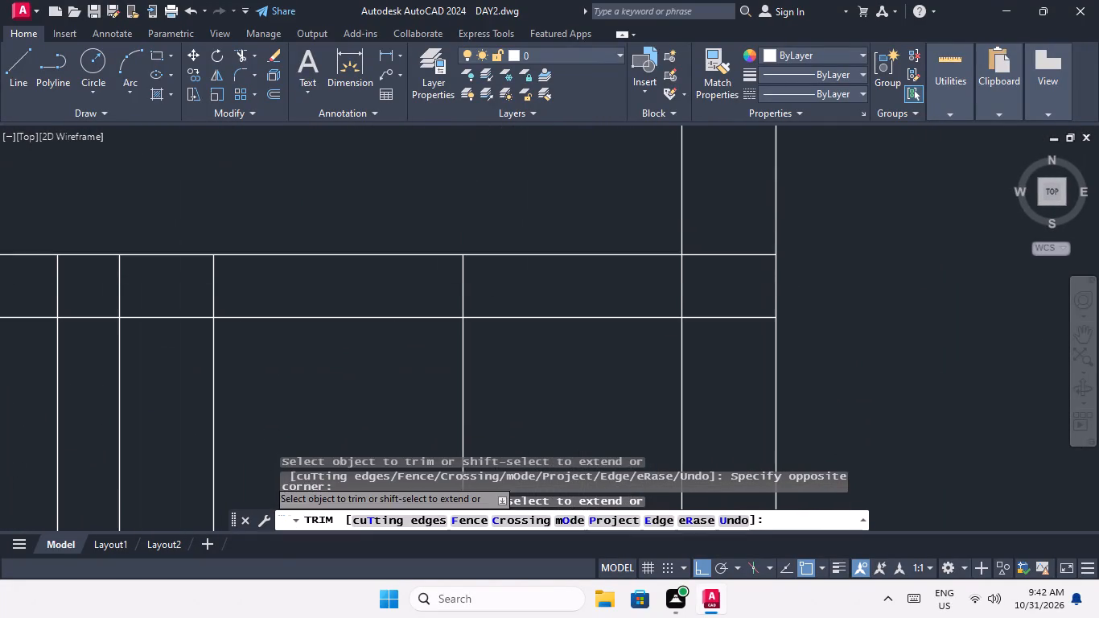
middle_drag(263, 558, 263, 558)
drag(505, 381, 267, 426)
click(172, 432)
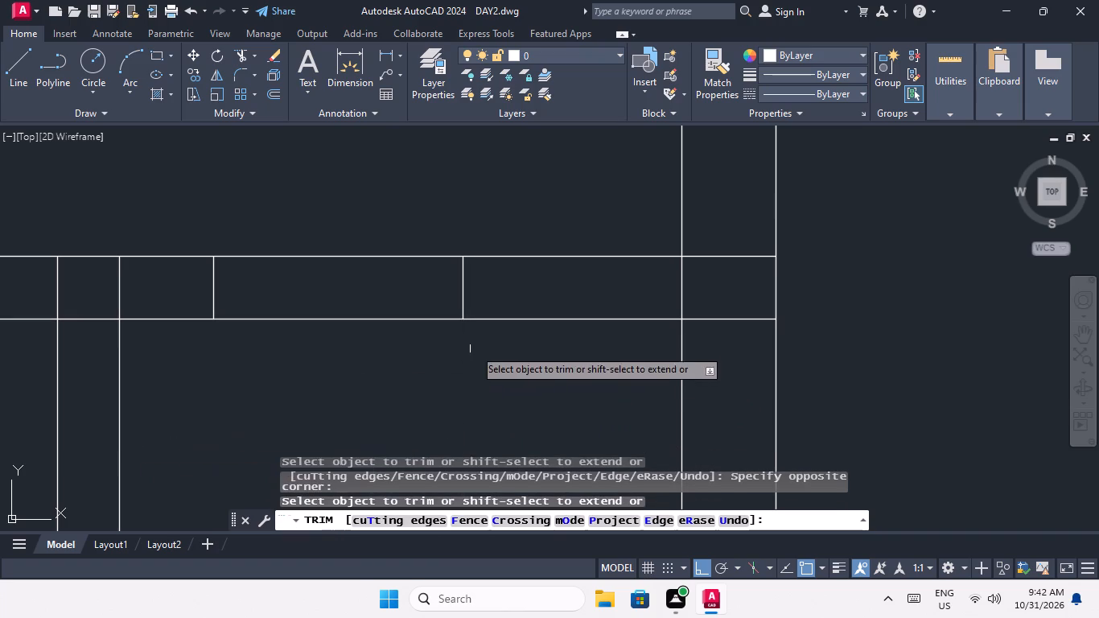
drag(401, 340, 368, 264)
click(344, 237)
Trim the offset lines and the upper wall between them to open the 2' doorway of the second row's left-half small room.
scroll(346, 247, down, 4)
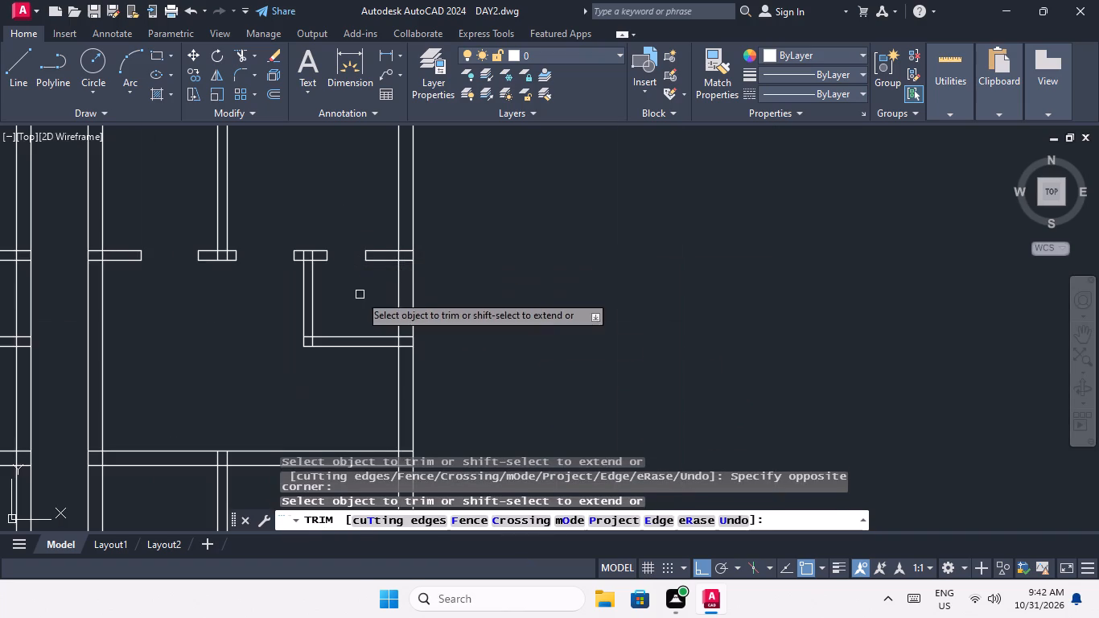
middle_drag(373, 303, 451, 345)
scroll(669, 322, down, 2)
middle_drag(693, 326, 694, 562)
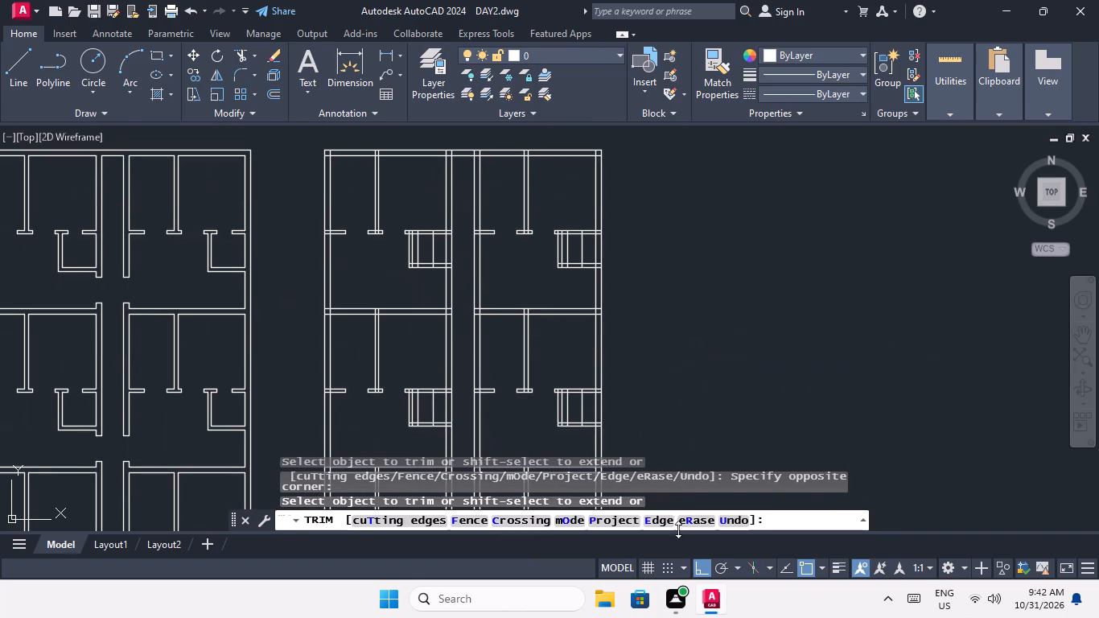
scroll(437, 420, up, 3)
scroll(371, 361, up, 2)
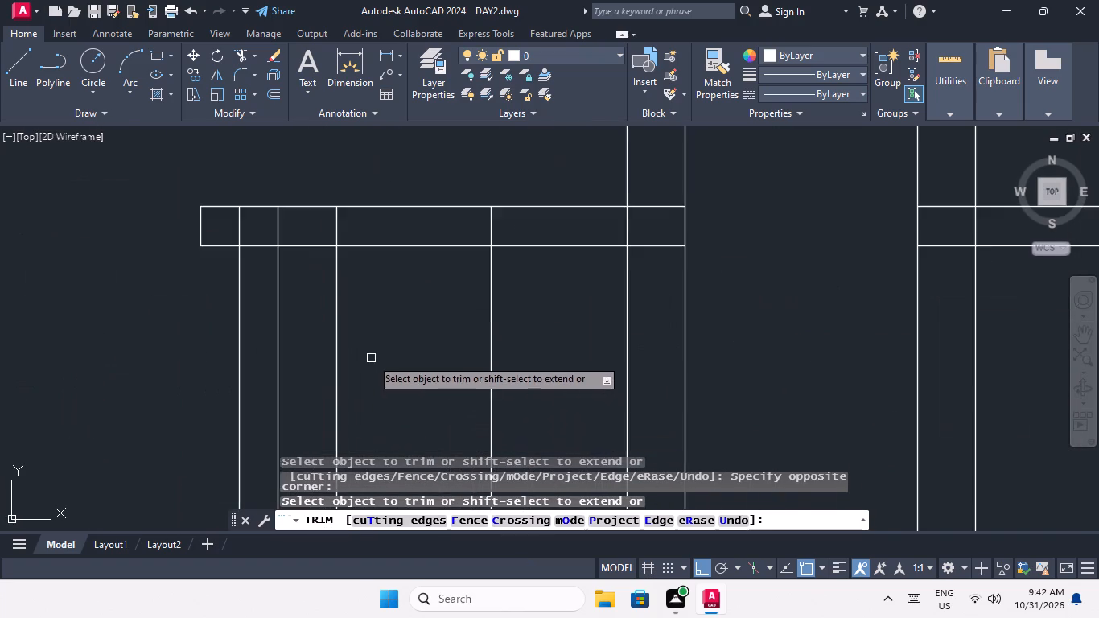
scroll(371, 358, up, 1)
middle_drag(373, 357, 395, 435)
scroll(589, 309, up, 1)
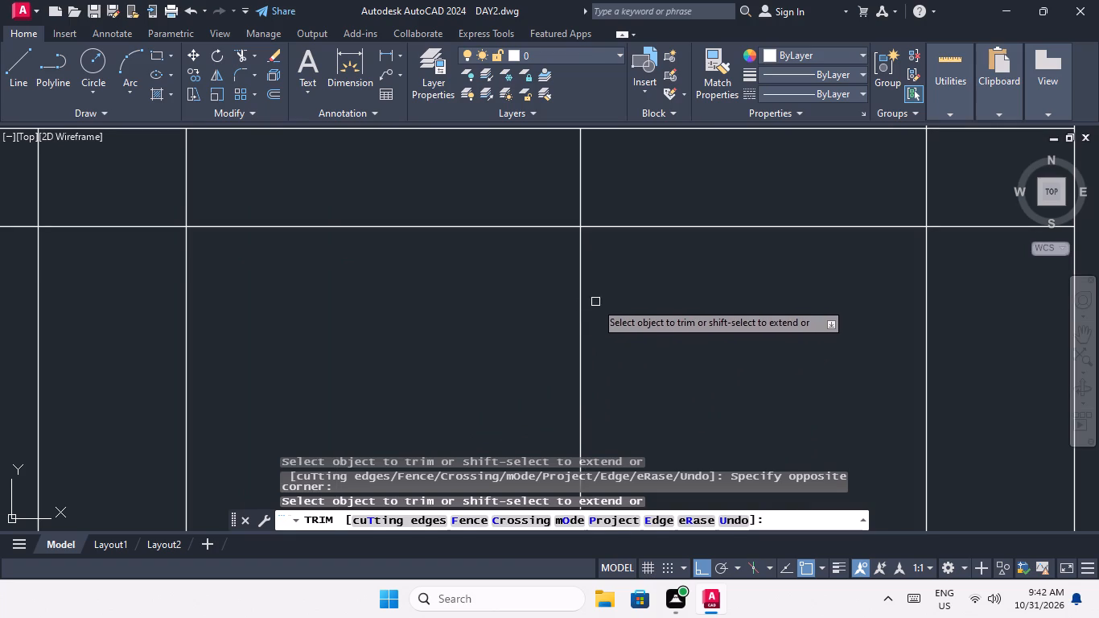
drag(595, 301, 540, 347)
click(159, 389)
middle_drag(296, 344, 299, 439)
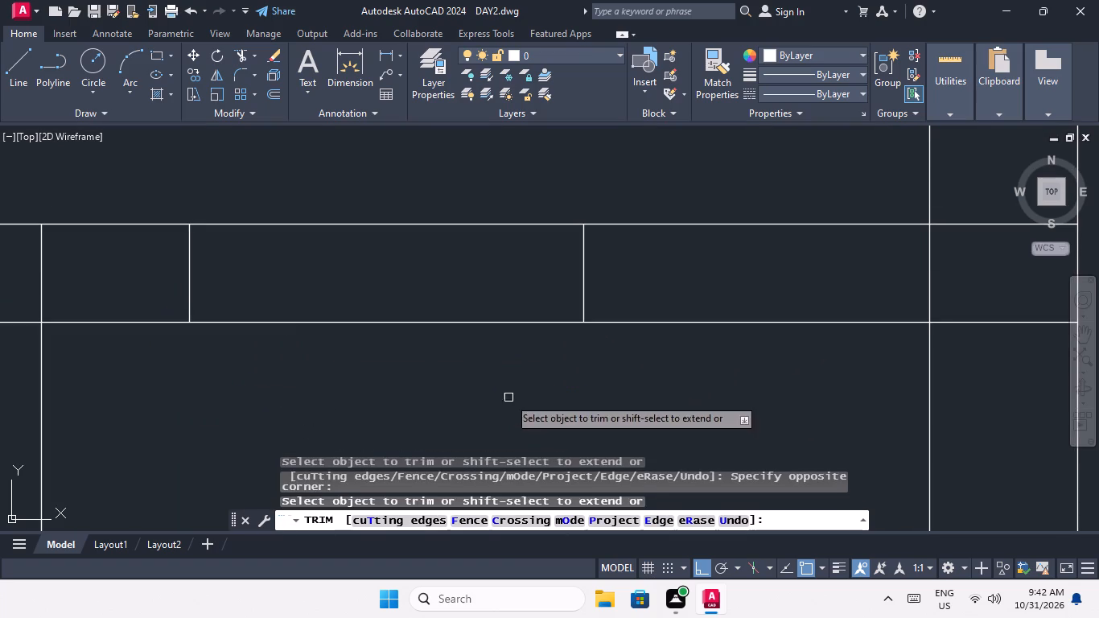
drag(508, 397, 491, 382)
click(388, 189)
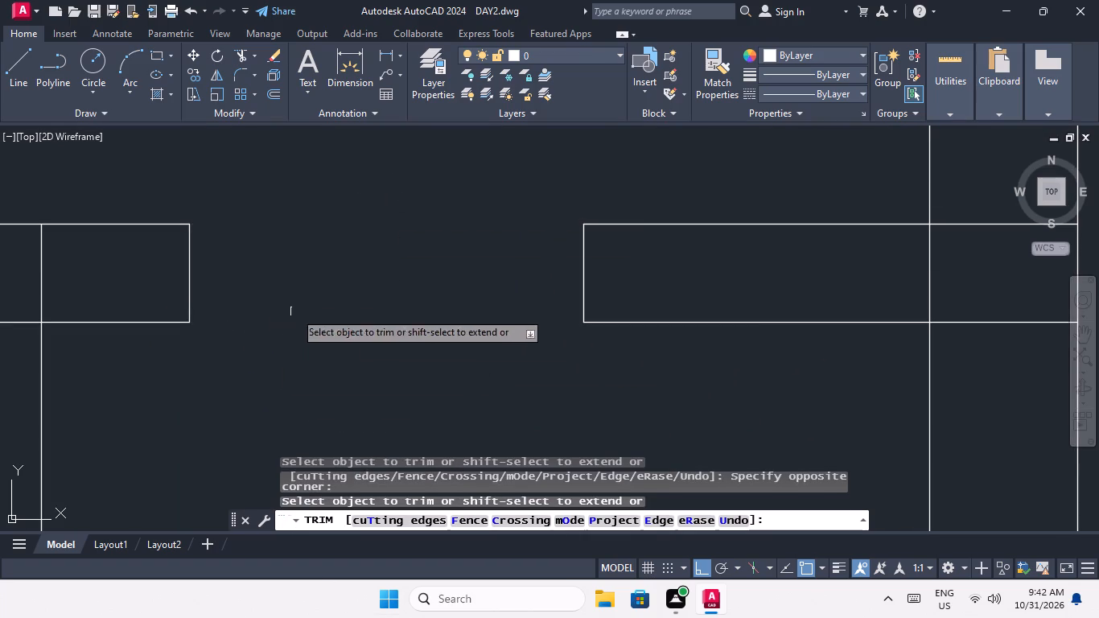
Trim the offset lines and the upper wall between them to open the 2' doorway of the second row's right-half small room.
scroll(389, 328, down, 4)
scroll(781, 395, down, 1)
middle_drag(780, 392, 490, 330)
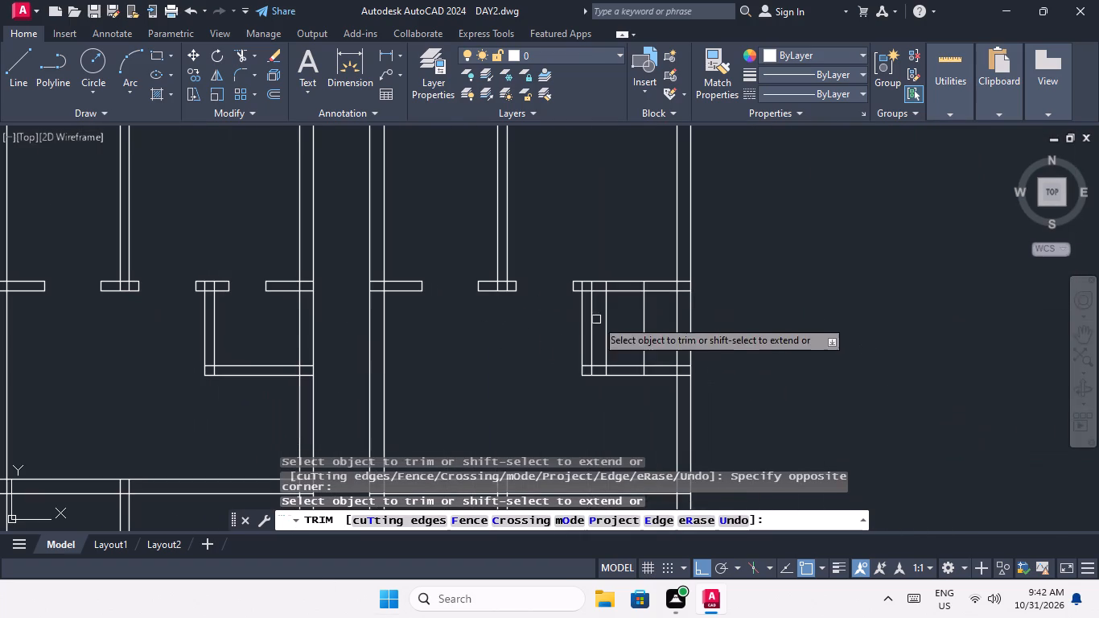
scroll(620, 307, up, 2)
middle_drag(628, 307, 614, 420)
scroll(621, 405, up, 2)
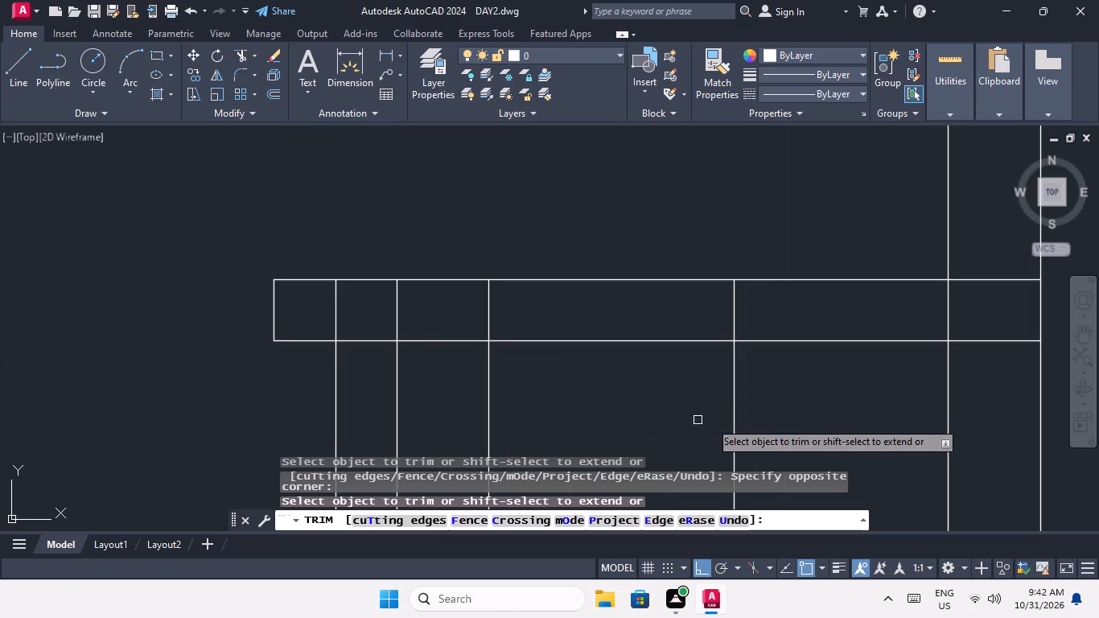
drag(765, 393, 747, 398)
click(417, 413)
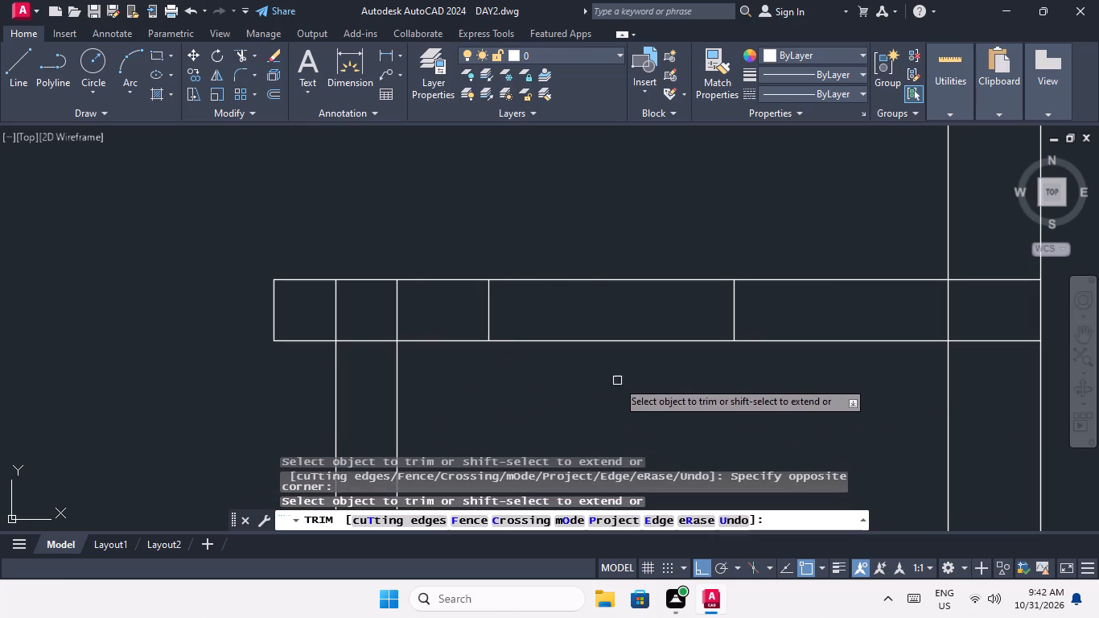
drag(617, 381, 581, 278)
click(570, 243)
Trim the offset lines and the upper wall between them to open the 2' doorway of the top row's right-half small room.
scroll(570, 247, down, 4)
middle_drag(582, 290, 592, 391)
scroll(592, 364, down, 2)
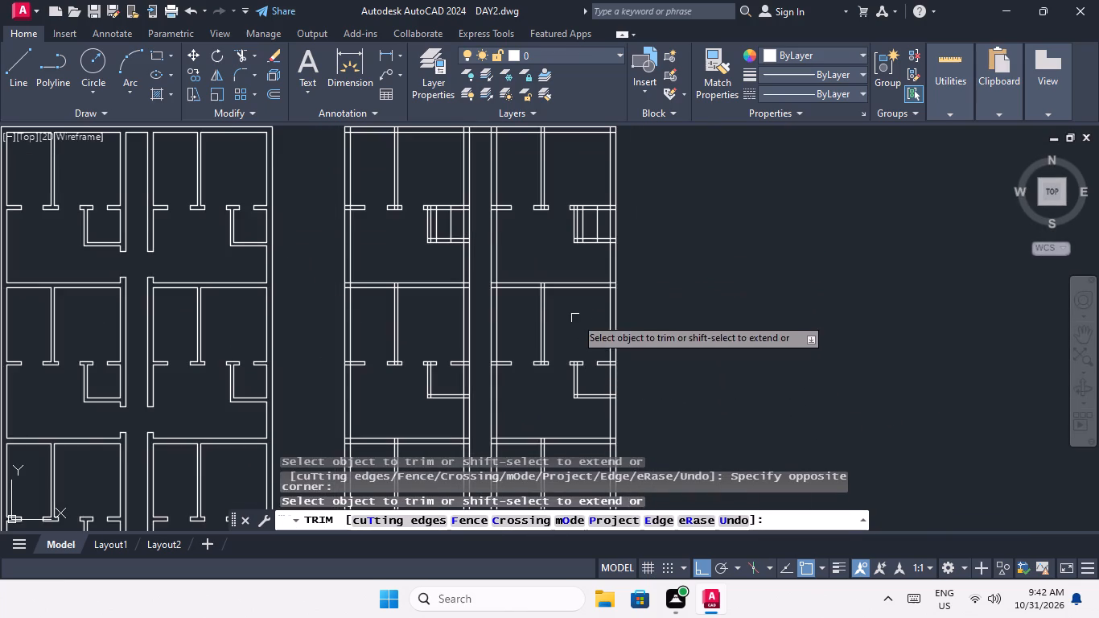
middle_drag(587, 425, 593, 455)
scroll(585, 246, up, 4)
middle_drag(652, 269, 639, 392)
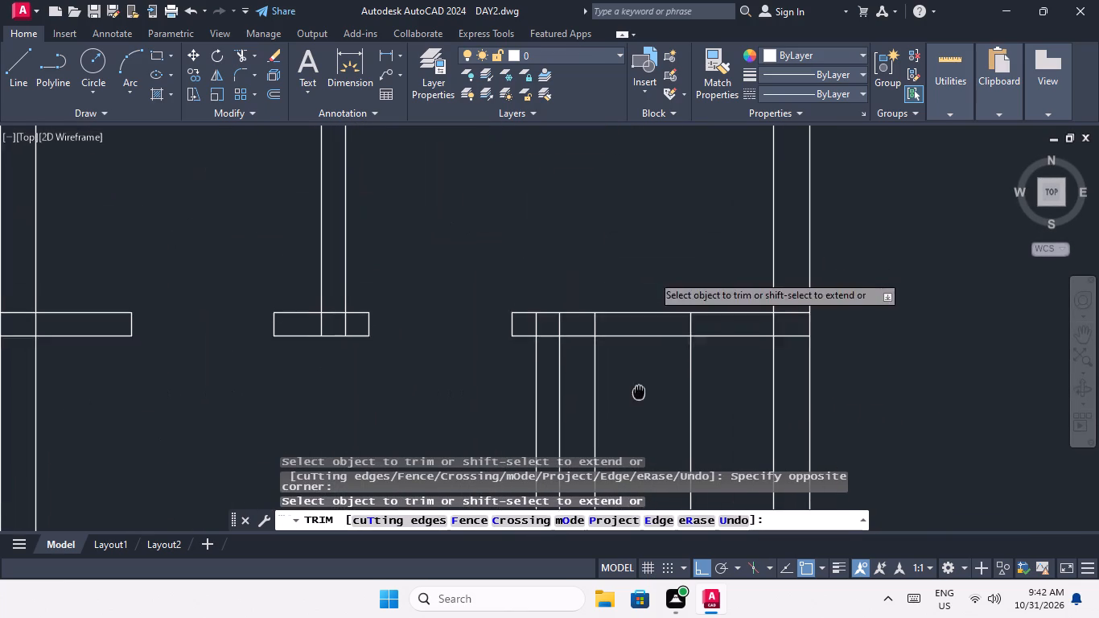
middle_drag(639, 392, 639, 397)
scroll(648, 384, up, 3)
scroll(707, 359, down, 1)
middle_drag(697, 402, 676, 480)
drag(789, 400, 733, 428)
click(439, 447)
drag(668, 393, 636, 328)
click(607, 257)
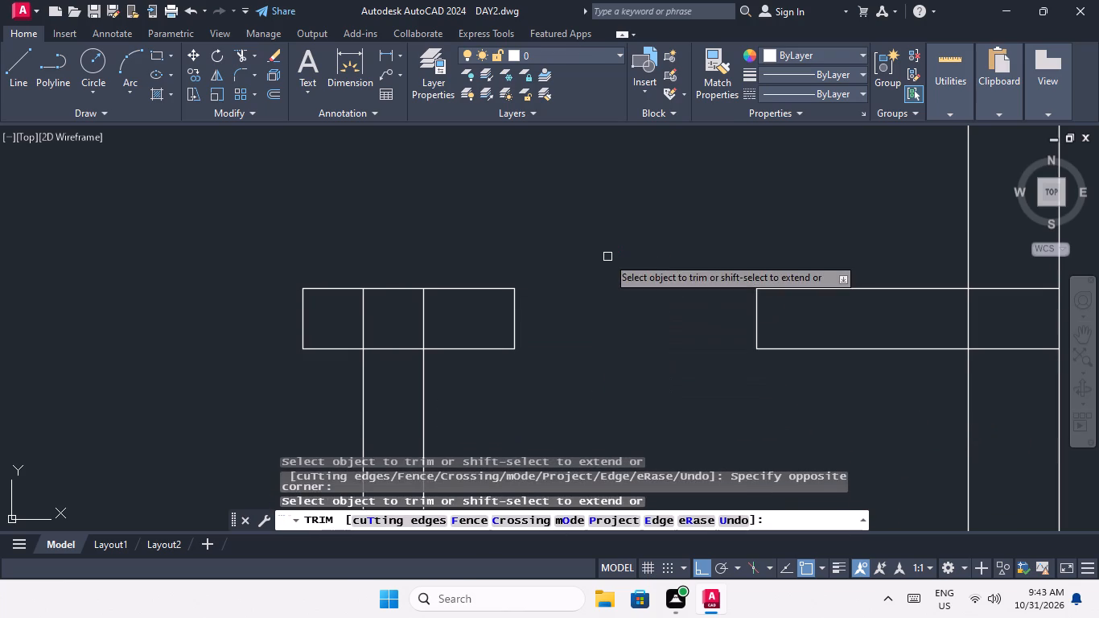
Trim the offset lines and the upper wall between them to open the 2' doorway of the top row's left-half small room.
scroll(607, 265, down, 3)
middle_drag(381, 289, 615, 289)
scroll(253, 307, up, 3)
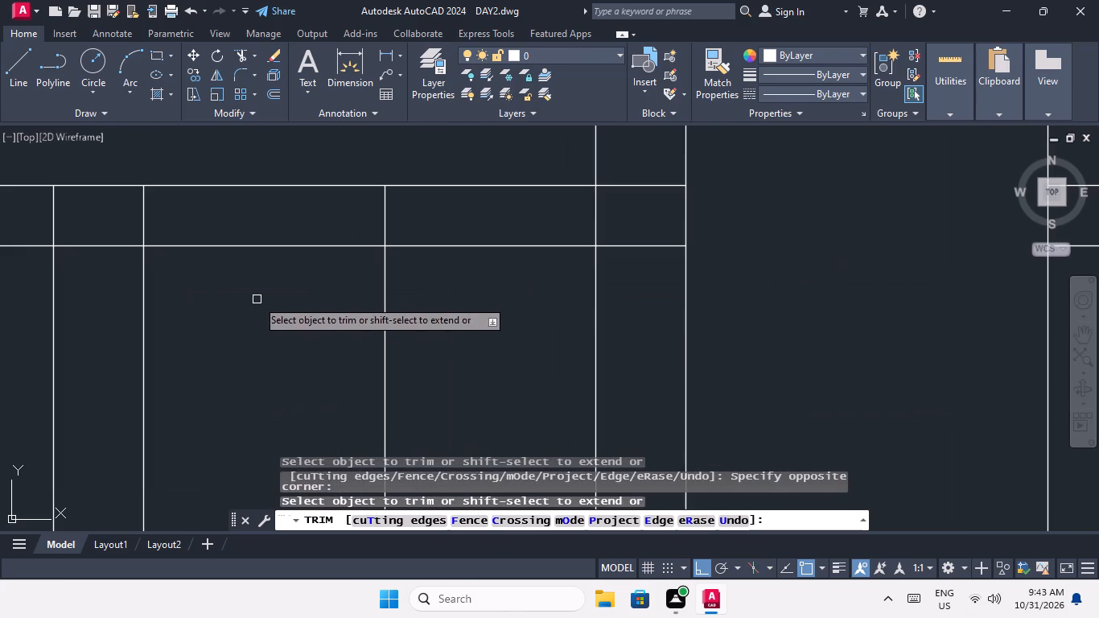
middle_drag(257, 307, 345, 471)
click(493, 447)
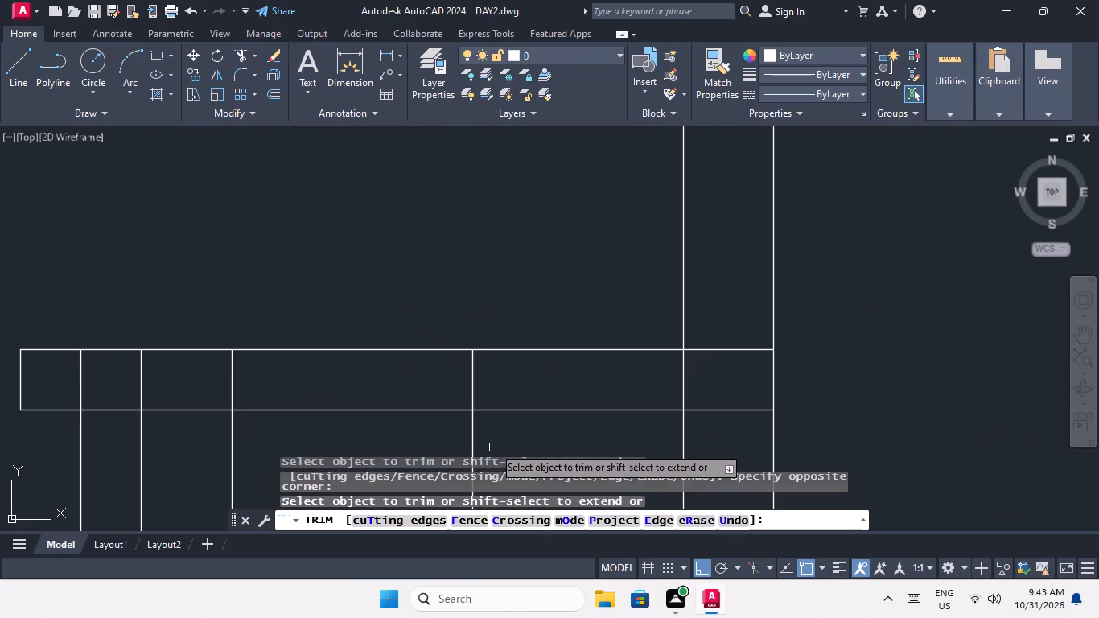
drag(188, 461, 203, 459)
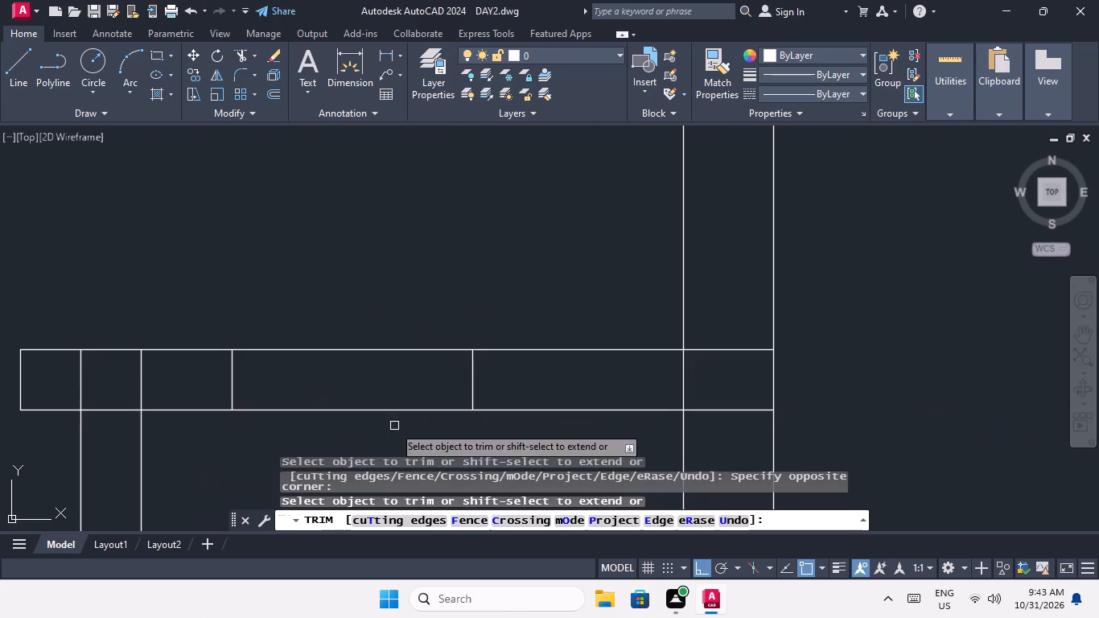
drag(393, 432, 385, 420)
drag(301, 277, 304, 288)
scroll(327, 287, down, 4)
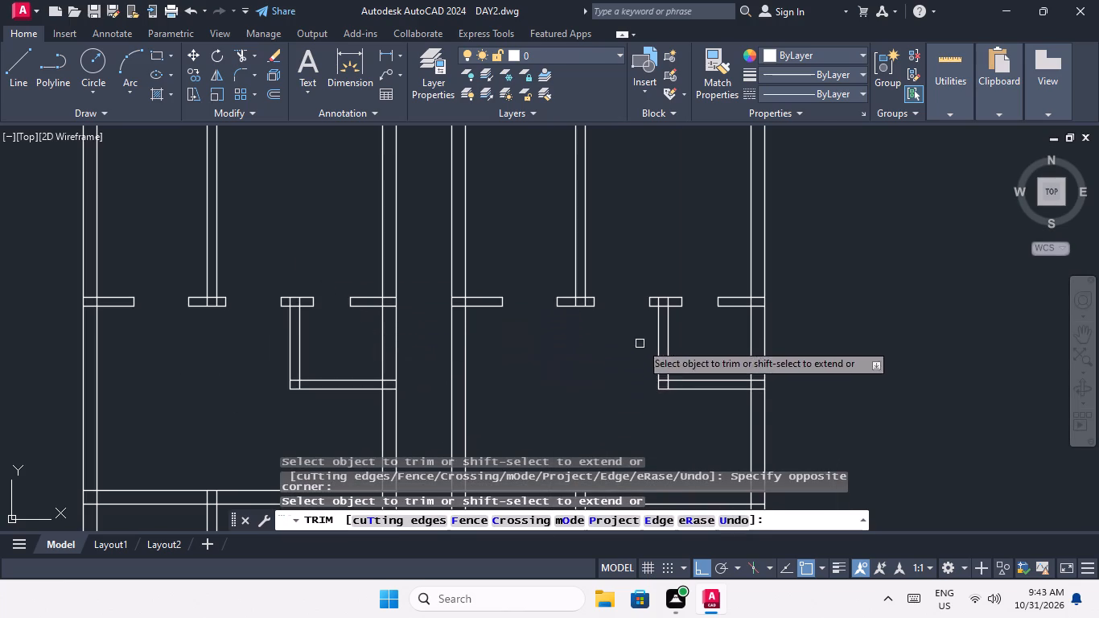
scroll(582, 358, down, 2)
key(Escape)
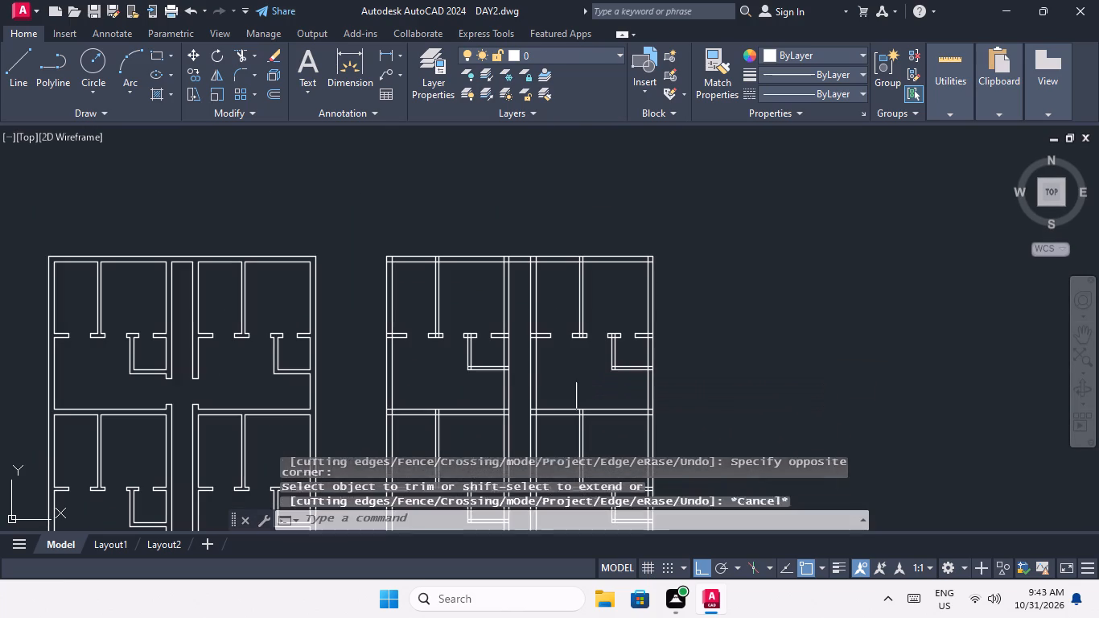
key(Escape)
key(Escape)
Offset the upper line of the wall between the first and second rows 9" upward in both halves of the fourth plan.
scroll(524, 419, up, 3)
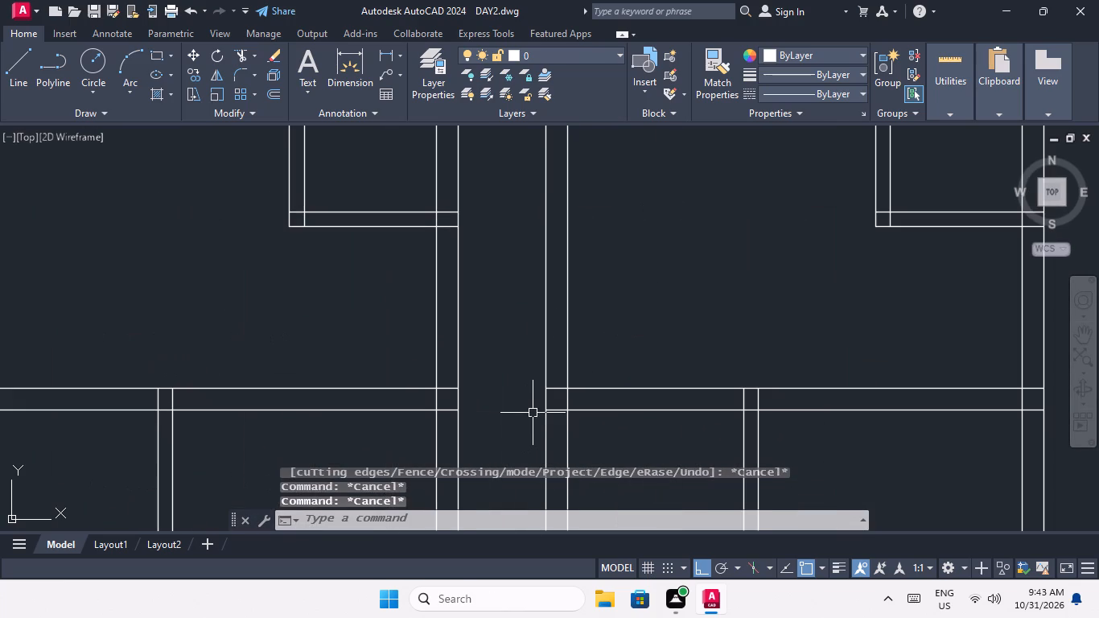
key(o)
key(Return)
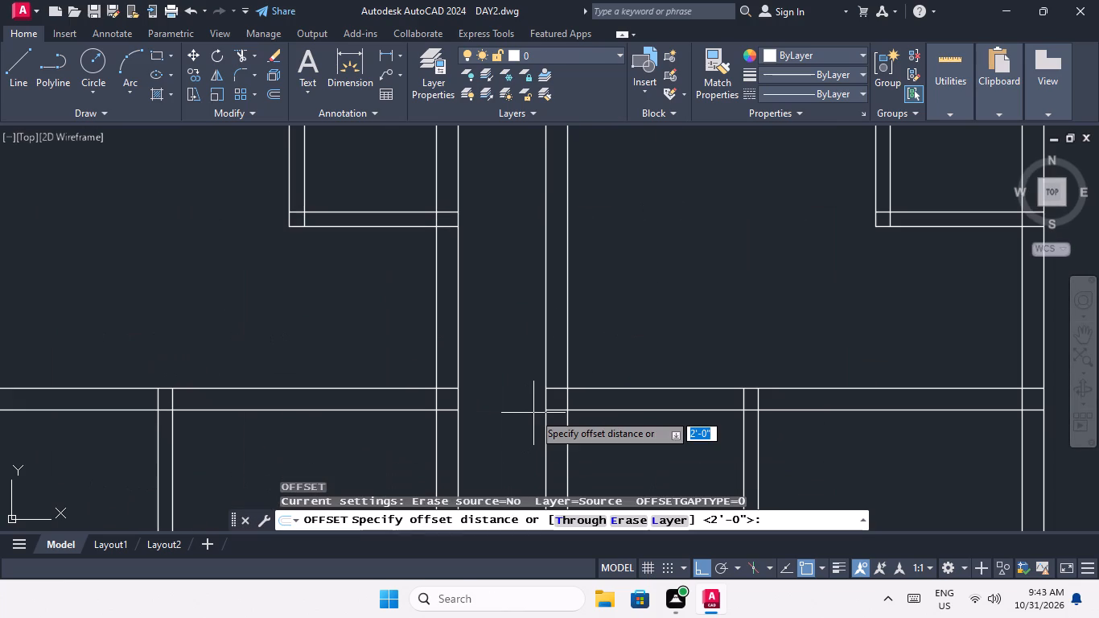
text(9")
key(Return)
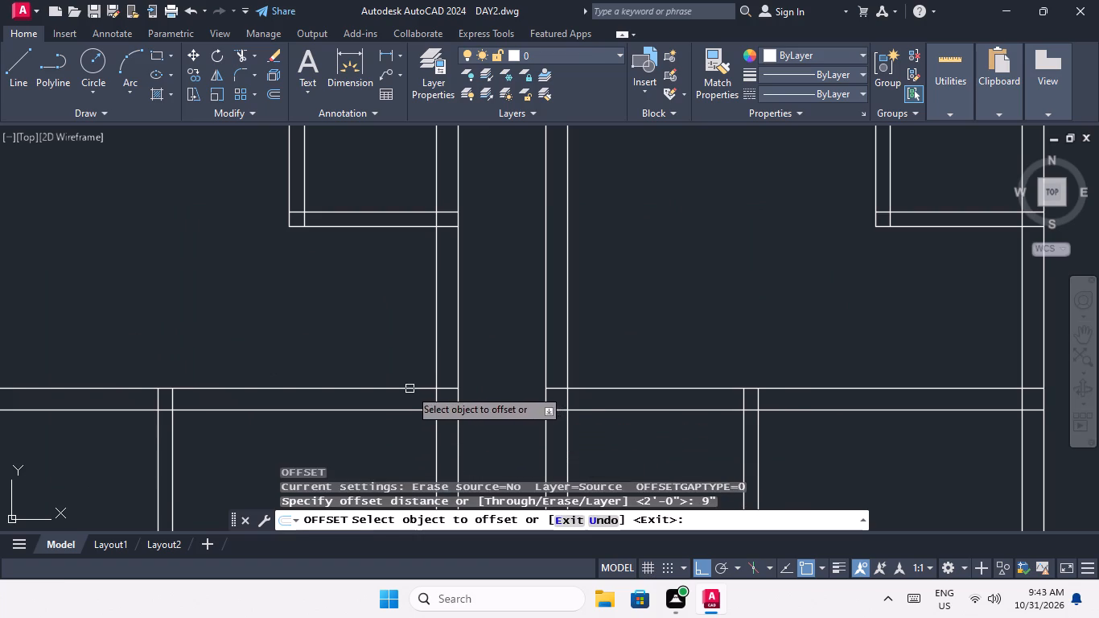
drag(410, 389, 380, 366)
click(343, 320)
scroll(389, 310, down, 2)
scroll(471, 344, up, 1)
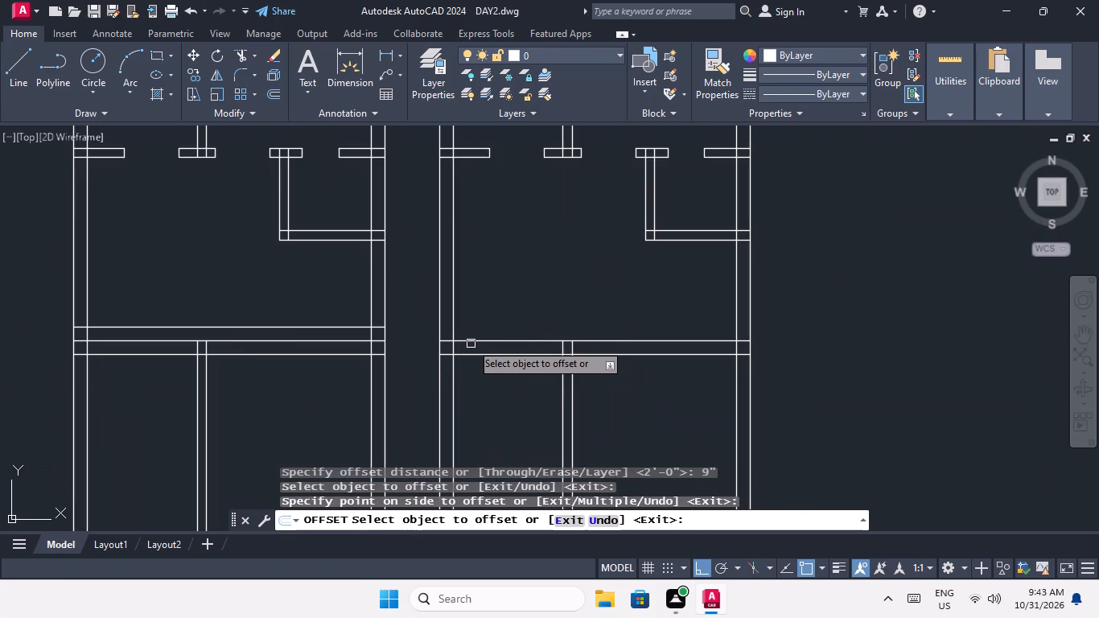
click(482, 341)
click(477, 323)
Offset the upper line of the wall between the second and third rows 9" upward in both halves.
scroll(475, 311, down, 3)
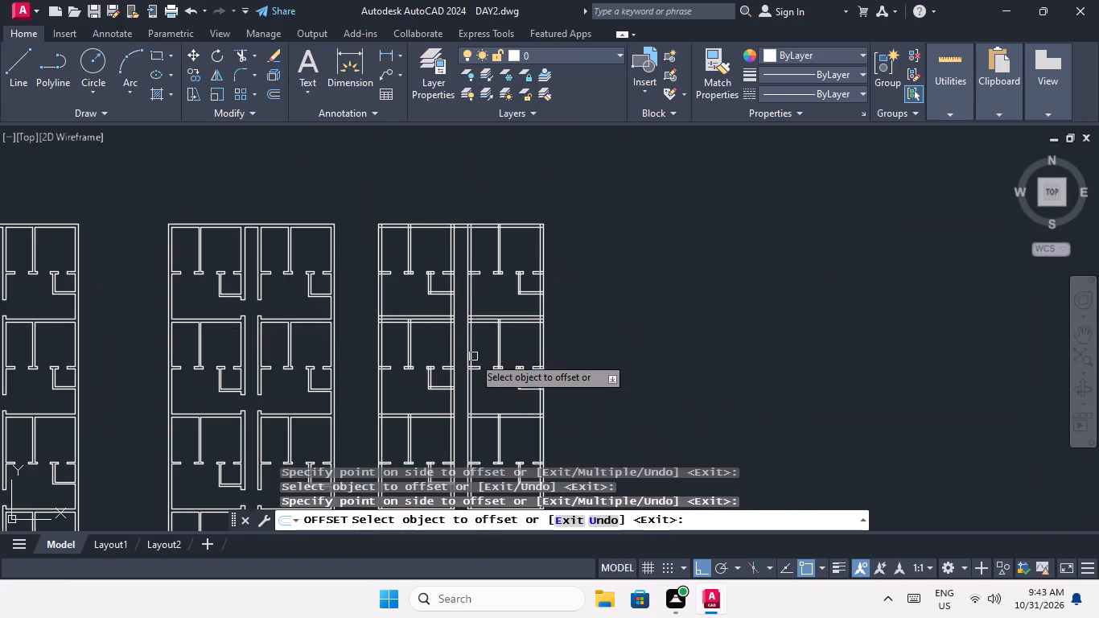
middle_drag(470, 361, 457, 298)
scroll(429, 355, up, 3)
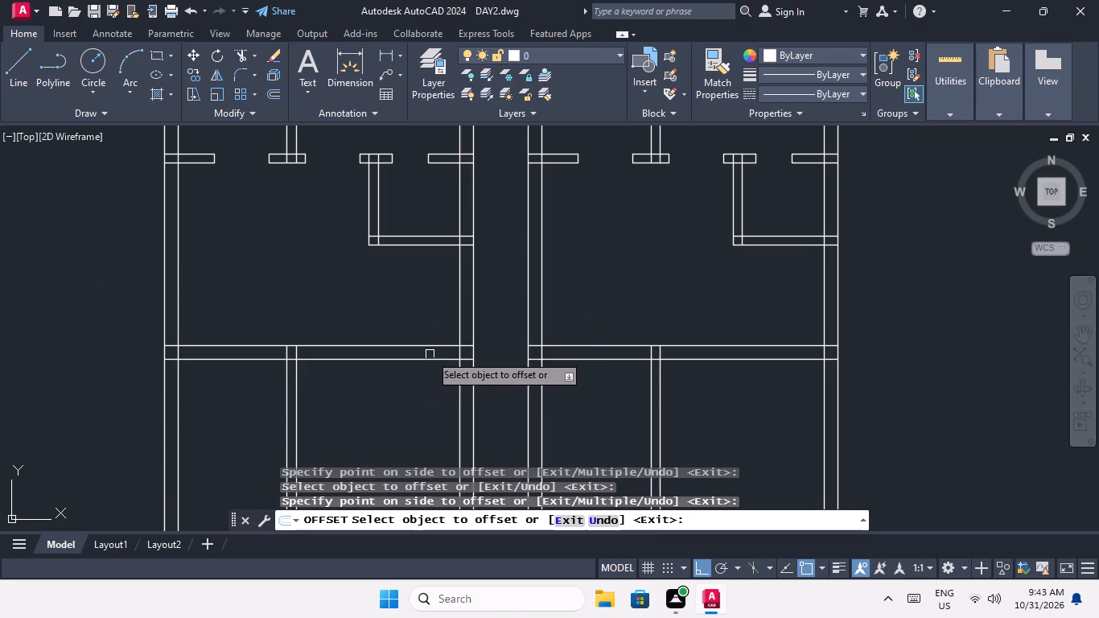
drag(431, 348, 421, 312)
click(418, 299)
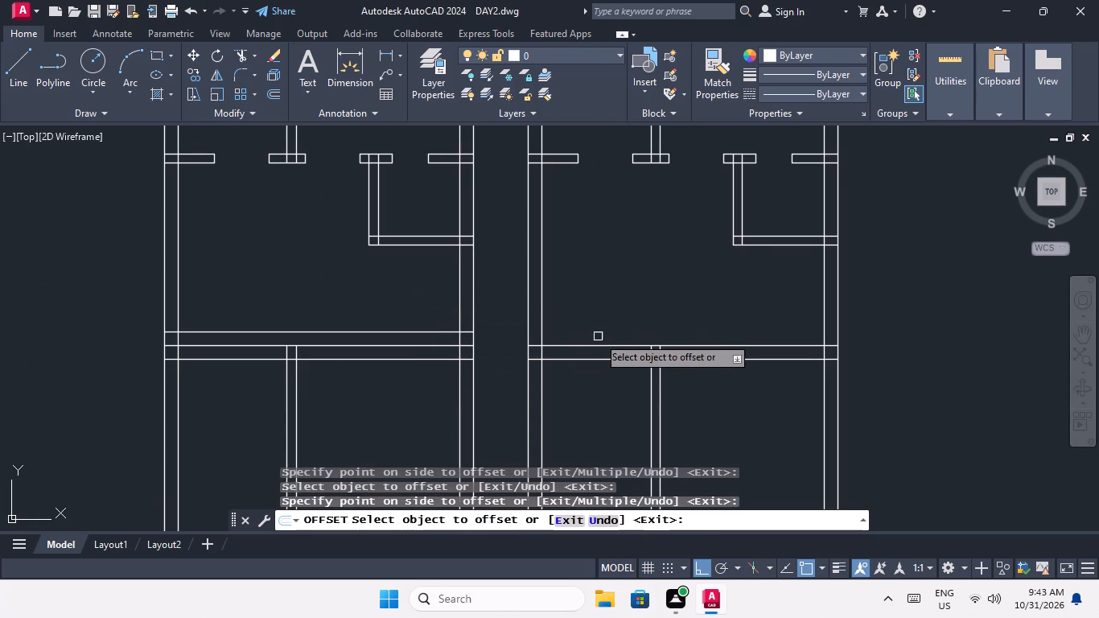
drag(578, 348, 576, 335)
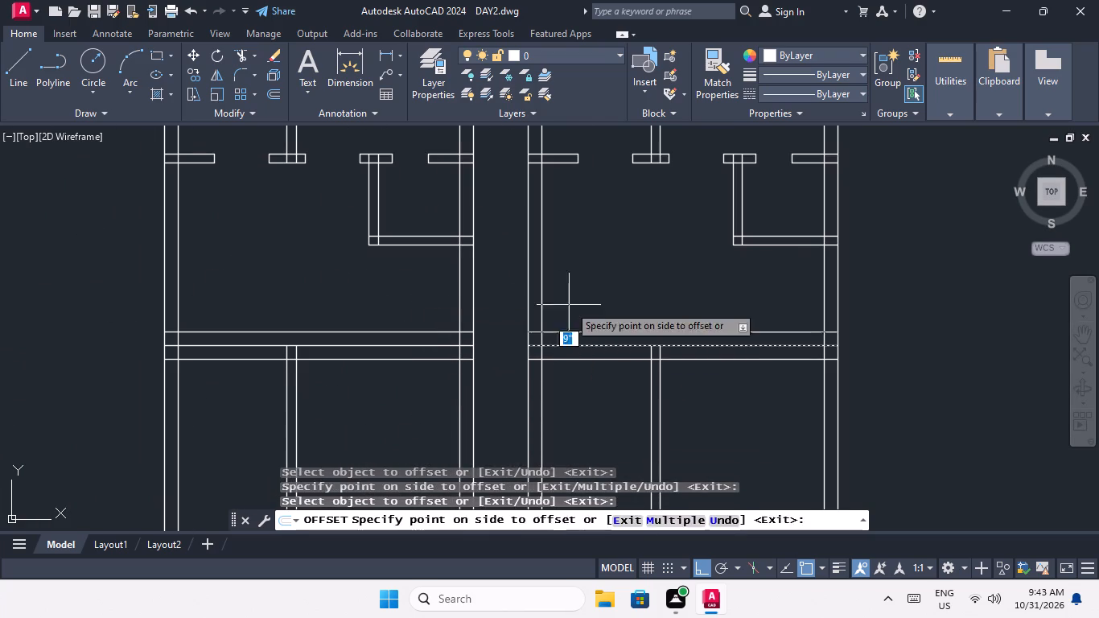
click(569, 305)
Offset the upper line of the wall between the third and fourth rows 9" upward in both halves of the fourth plan.
scroll(570, 280, down, 2)
middle_drag(556, 327, 534, 165)
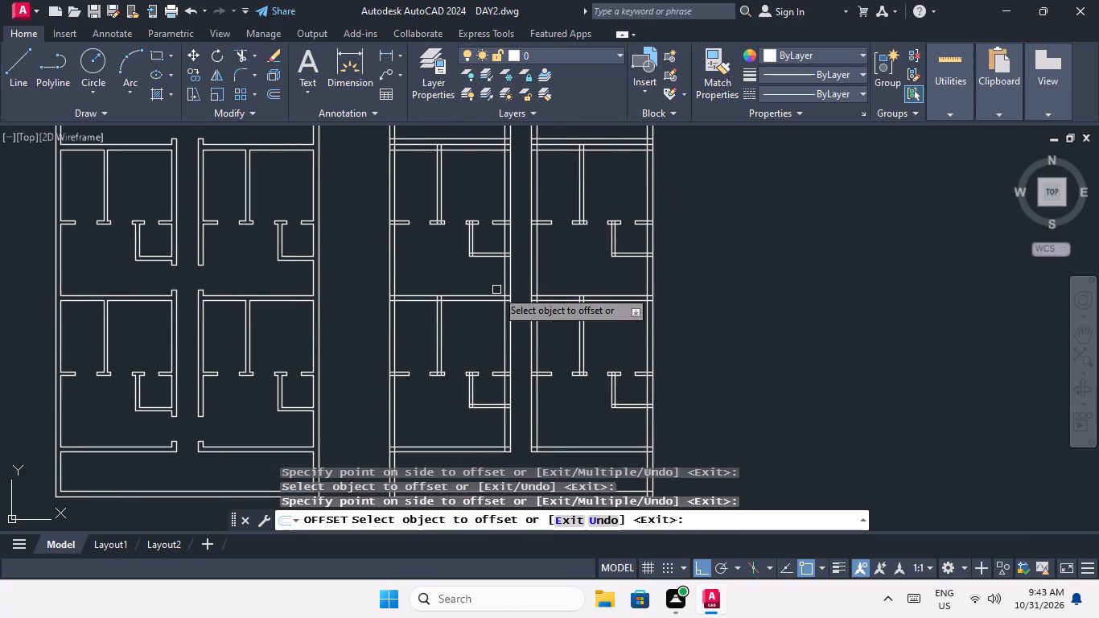
scroll(492, 297, up, 3)
drag(491, 287, 485, 271)
click(480, 242)
scroll(513, 224, down, 2)
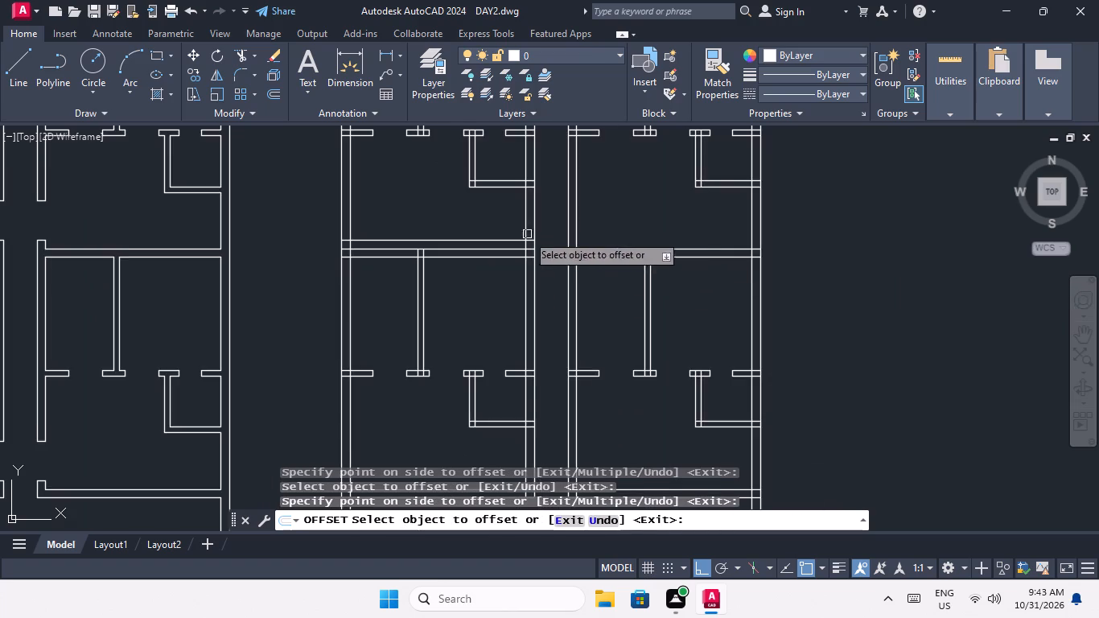
scroll(607, 254, up, 2)
click(581, 242)
click(576, 216)
Offset the upper line of the fourth row's bottom wall 9" upward in both halves.
scroll(576, 211, down, 1)
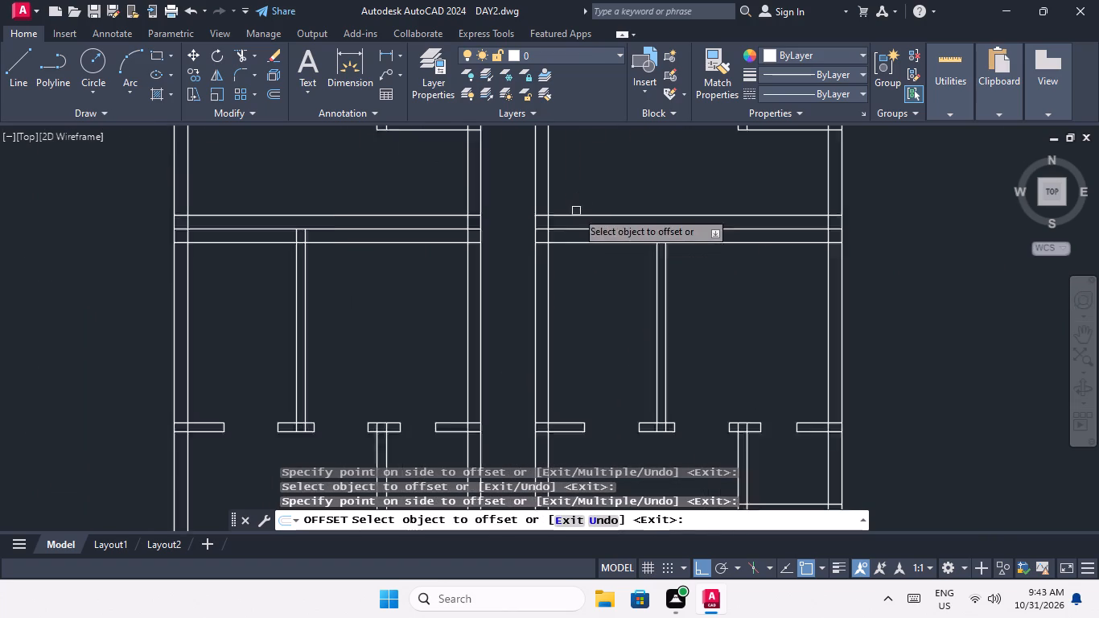
scroll(576, 211, down, 1)
middle_drag(528, 358, 517, 232)
scroll(488, 343, up, 3)
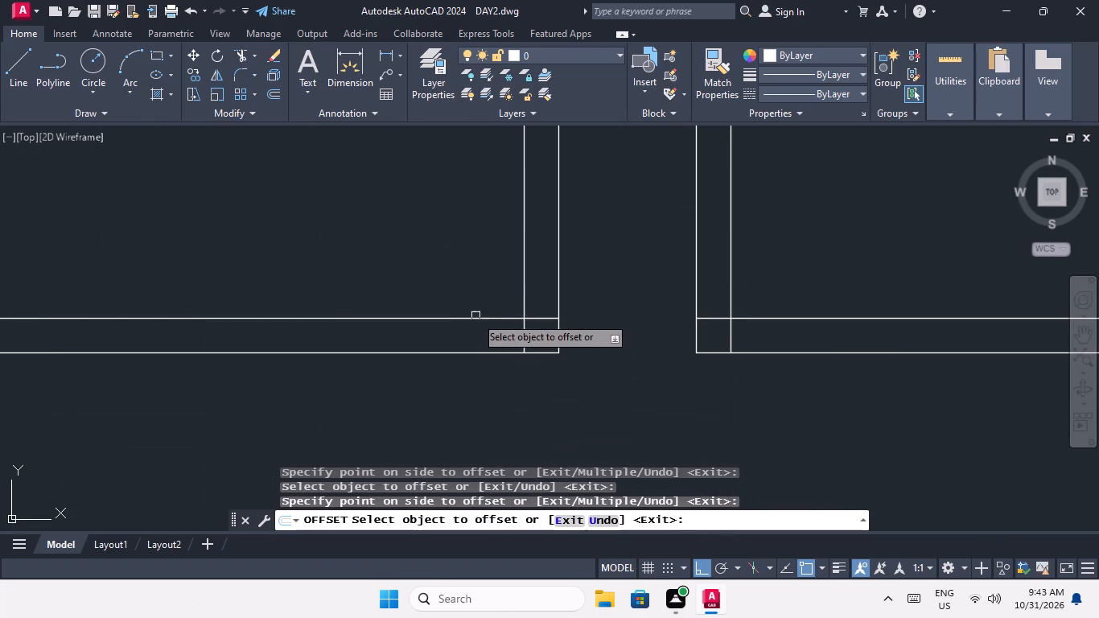
drag(475, 317, 473, 307)
click(471, 266)
scroll(471, 266, down, 3)
scroll(558, 270, up, 2)
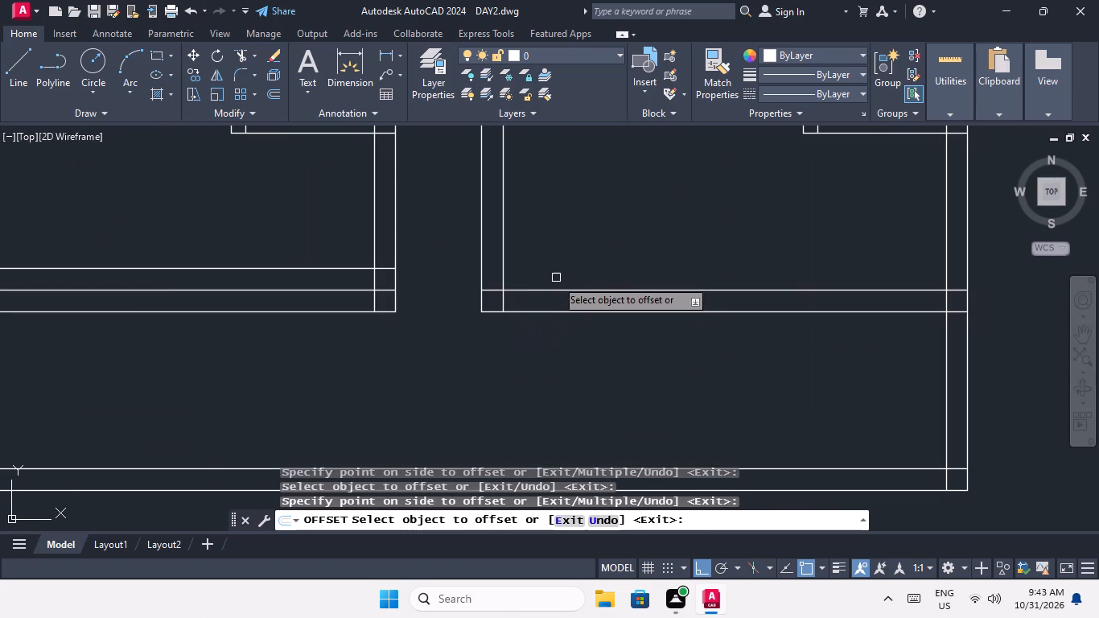
drag(550, 291, 545, 270)
click(543, 233)
scroll(544, 235, down, 1)
middle_drag(543, 251, 545, 388)
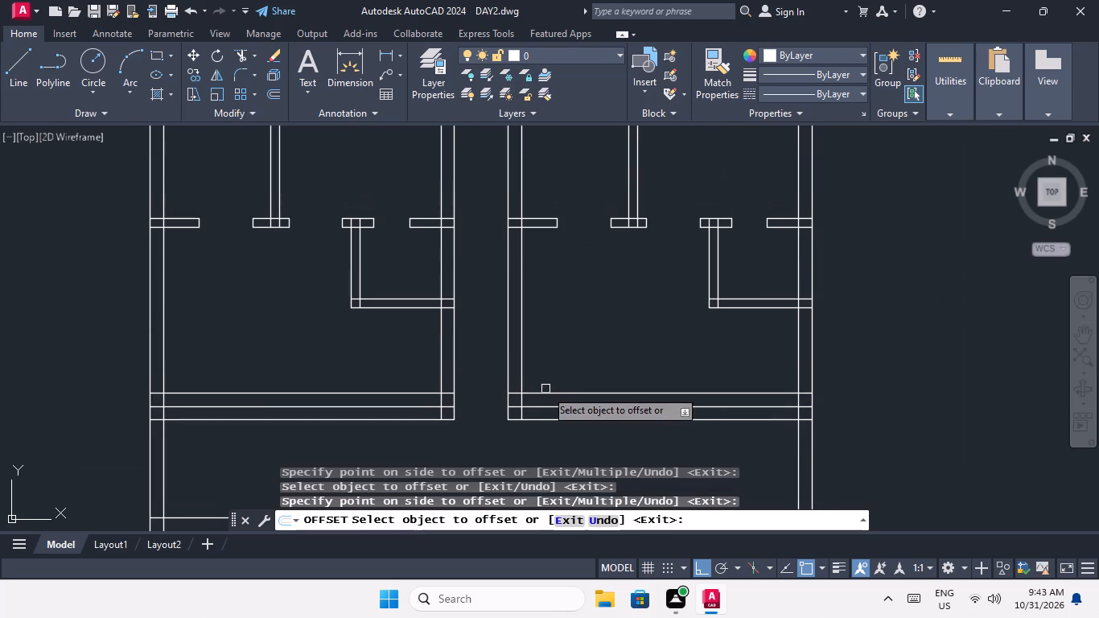
key(Escape)
key(Escape)
Offset the 9" offset line above the fourth row's bottom wall another 3'6" upward in both halves.
key(o)
key(Return)
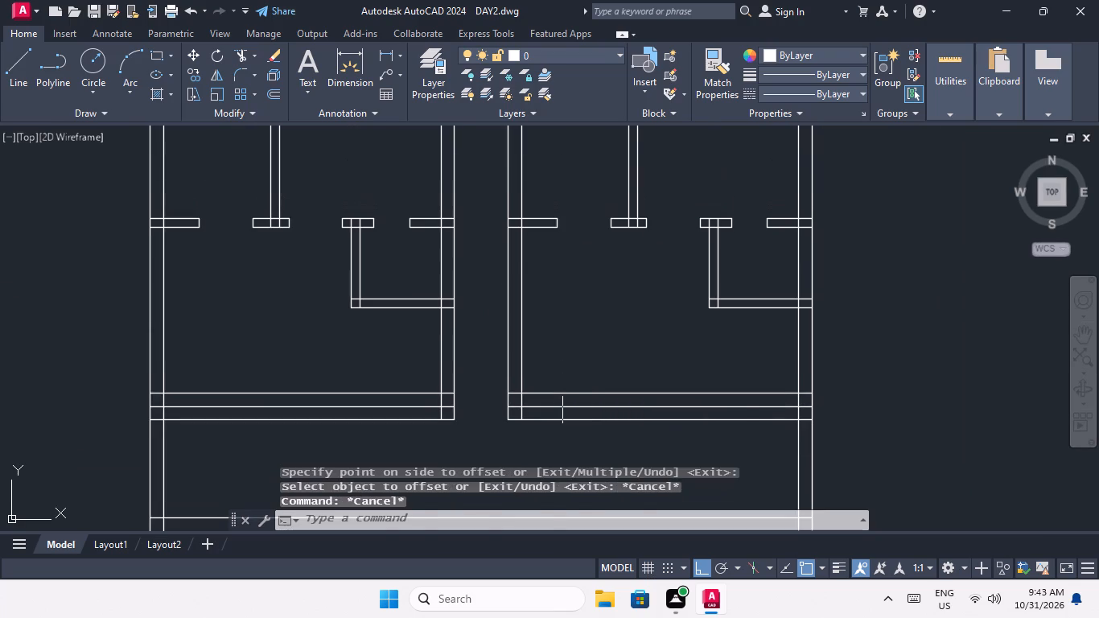
key(3)
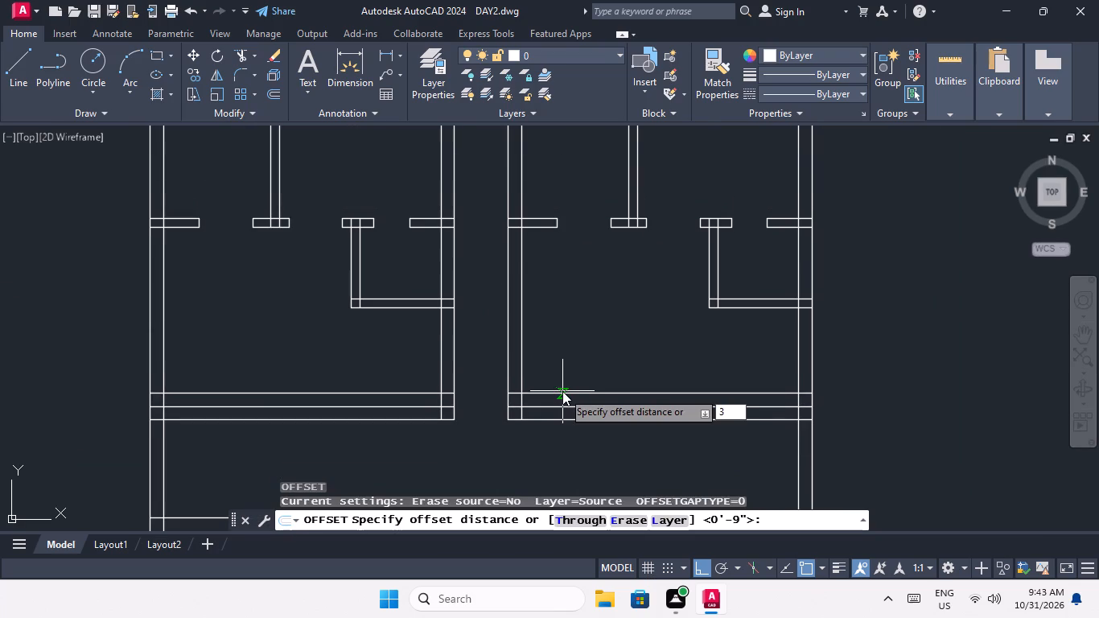
text('6)
key(shift+quotedbl)
key(Return)
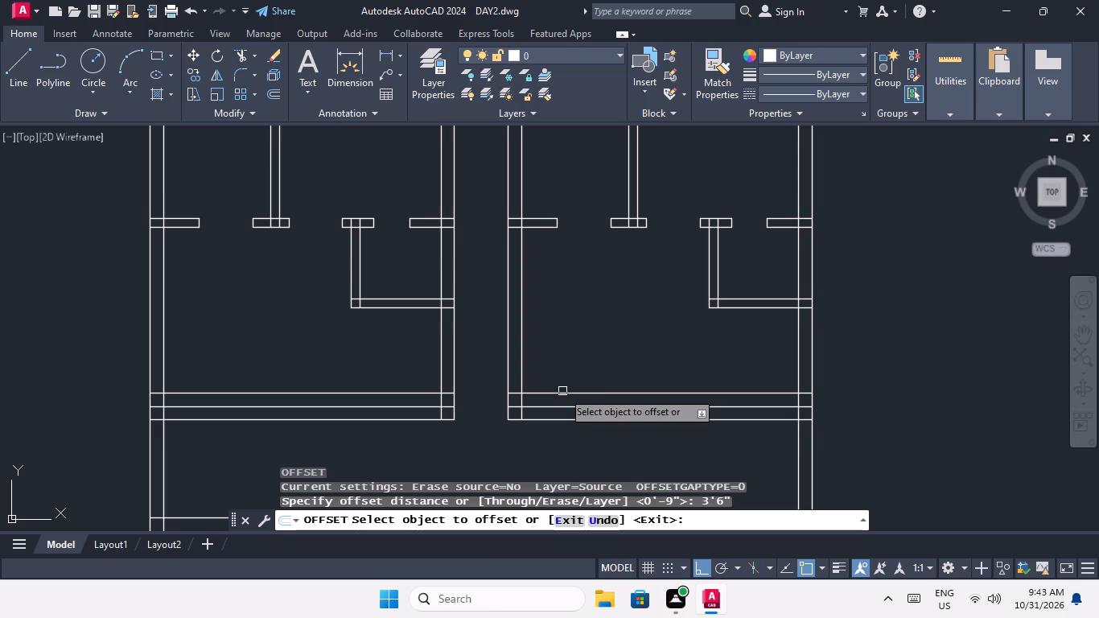
click(418, 393)
click(410, 373)
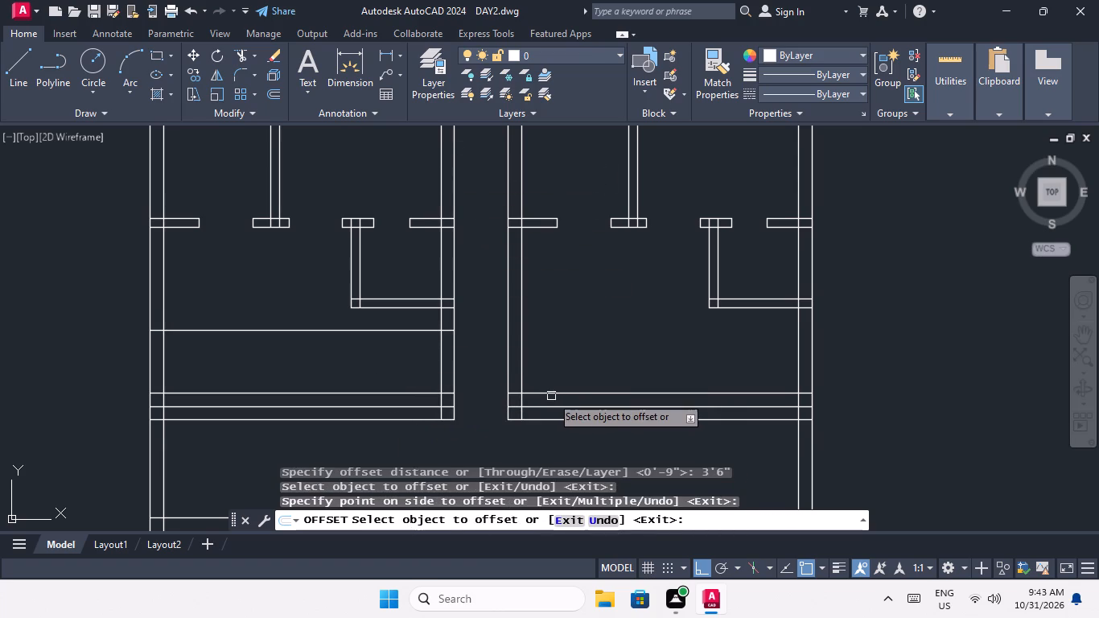
click(551, 396)
click(549, 357)
Offset the 9" offset line above the wall between the third and fourth rows 3'6" upward in both halves.
scroll(554, 352, down, 1)
middle_drag(554, 372, 550, 499)
scroll(550, 484, down, 1)
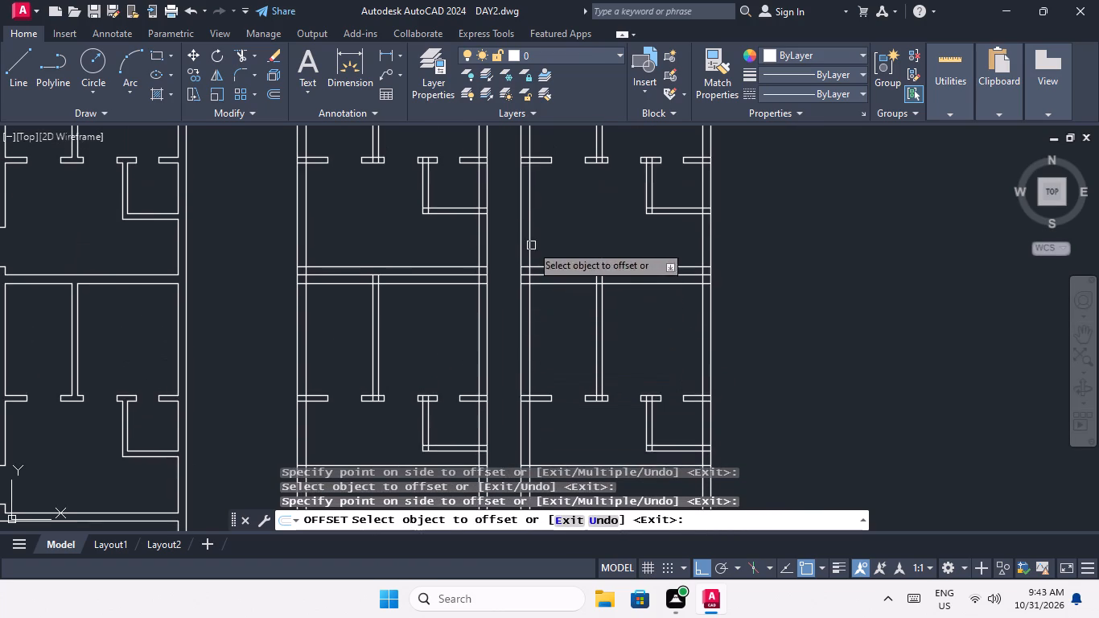
scroll(530, 244, up, 4)
drag(565, 389, 576, 313)
click(576, 267)
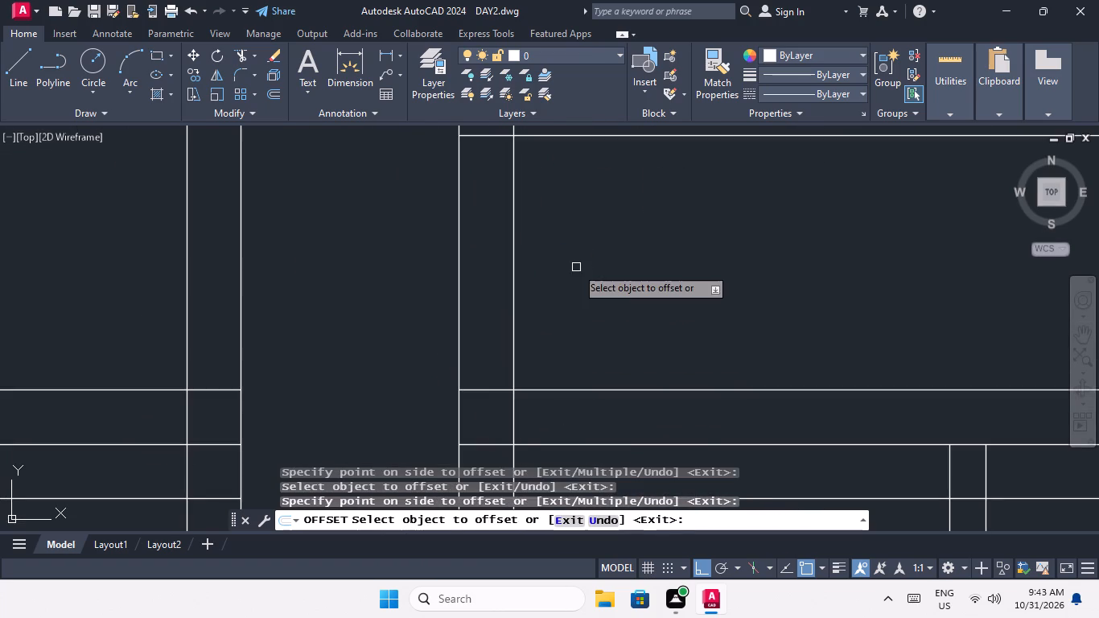
scroll(576, 267, down, 3)
click(379, 316)
click(359, 273)
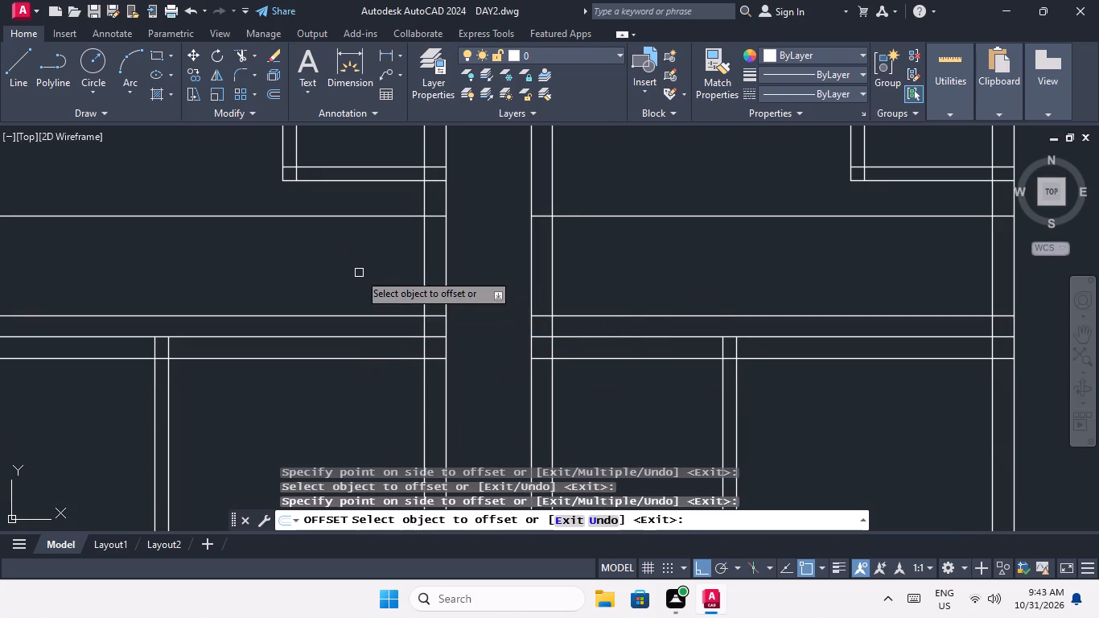
Offset the 9" offset line above the wall between the second and third rows 3'6" upward in both halves.
scroll(359, 273, down, 1)
middle_drag(357, 278, 356, 403)
scroll(358, 347, down, 2)
scroll(429, 182, up, 1)
middle_drag(434, 228, 447, 332)
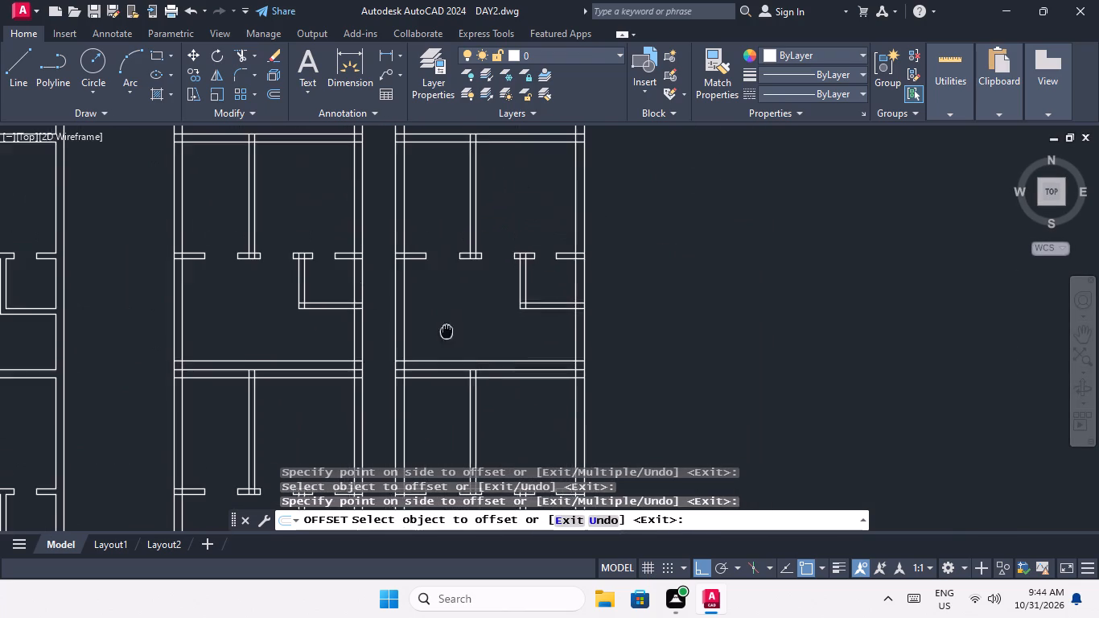
middle_drag(447, 332, 446, 332)
scroll(425, 354, up, 2)
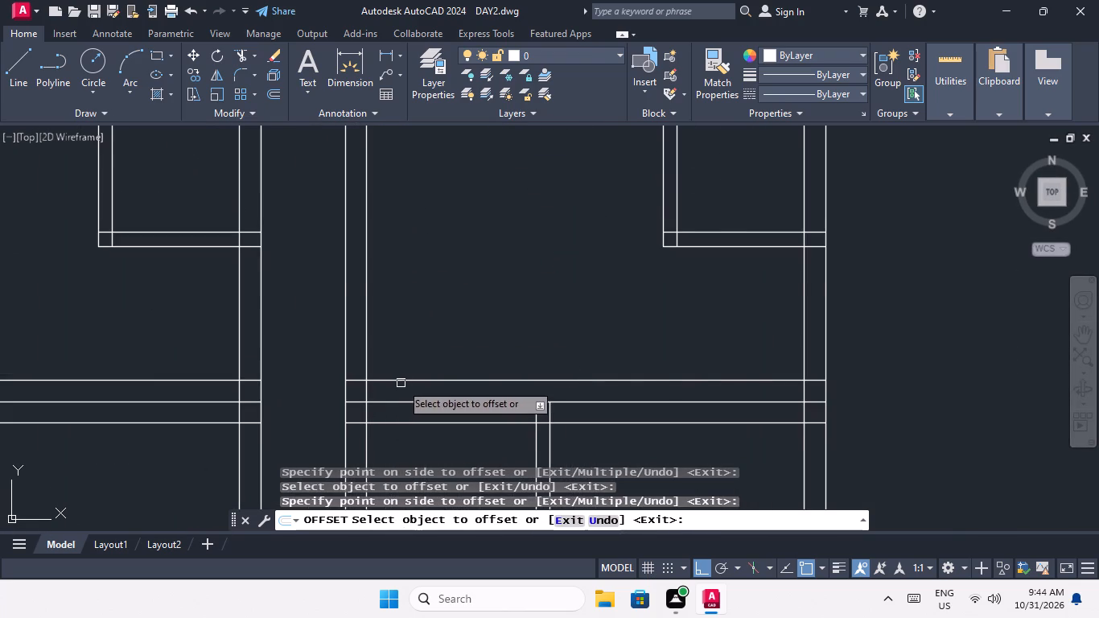
drag(401, 383, 402, 370)
click(407, 315)
click(210, 381)
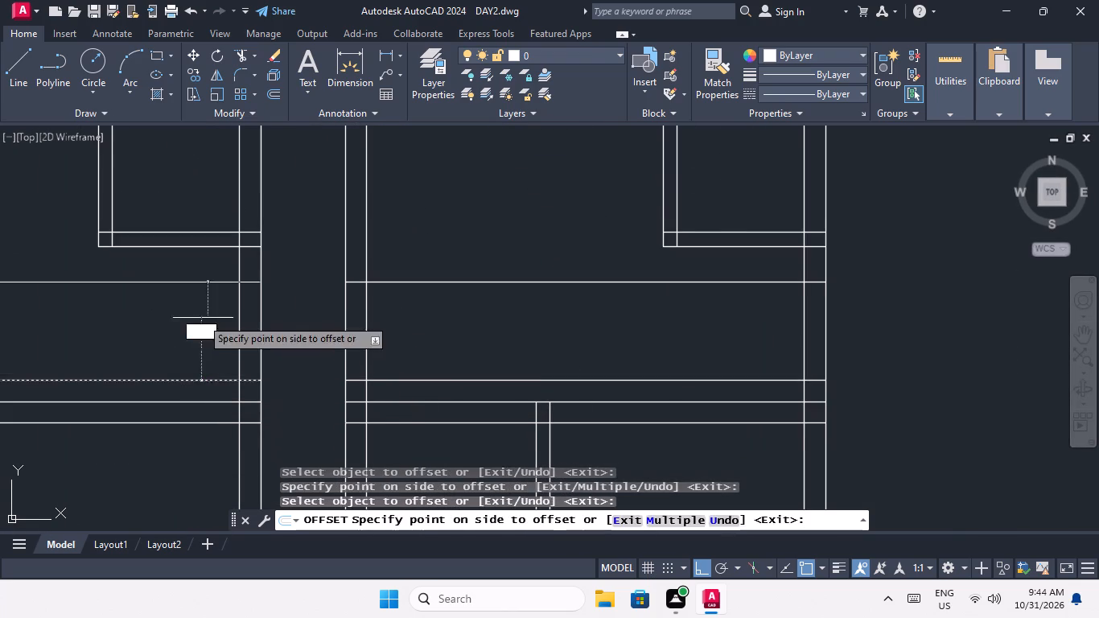
click(200, 308)
Offset the 9" offset line above the wall between the first and second rows 3'6" upward in both halves.
scroll(208, 326, down, 2)
middle_drag(238, 324, 264, 475)
scroll(312, 264, up, 2)
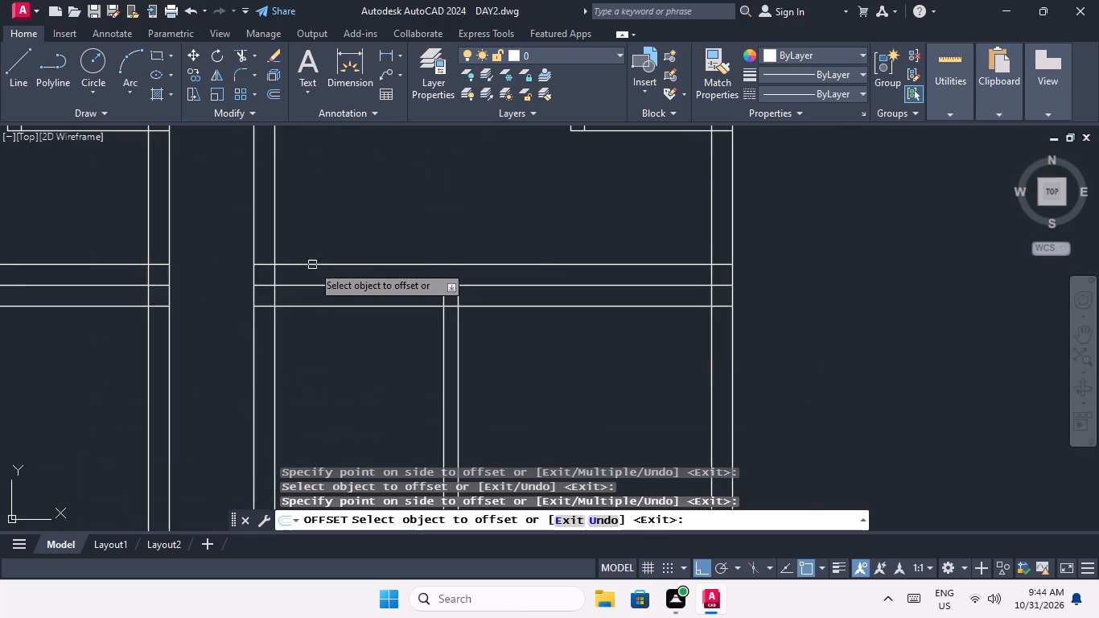
middle_drag(312, 260, 341, 430)
drag(328, 438, 329, 391)
drag(329, 336, 327, 348)
drag(150, 435, 147, 417)
click(138, 385)
scroll(147, 379, down, 2)
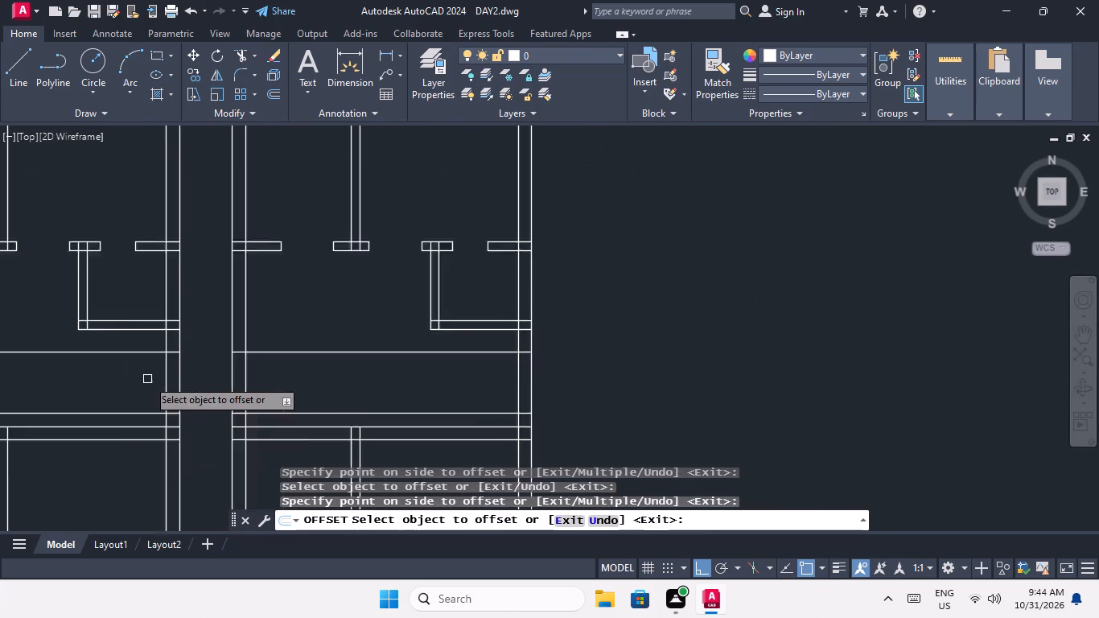
scroll(147, 379, down, 1)
key(Escape)
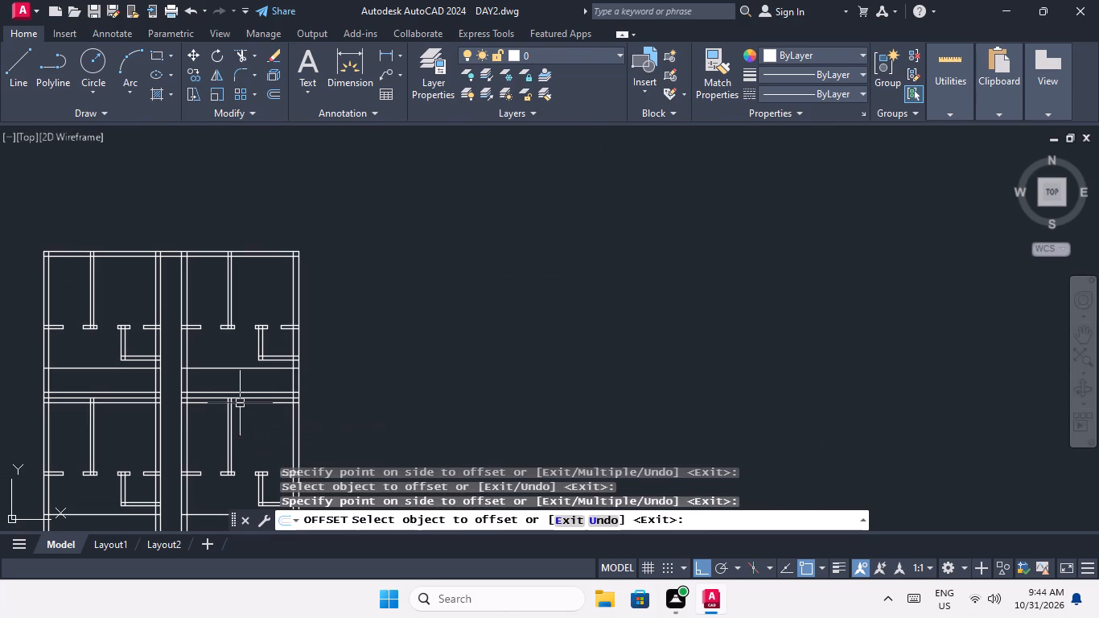
key(Escape)
Trim the offset lines and the corridor wall lines between them to open the top row's 3'6" corridor openings in both halves.
text(TR)
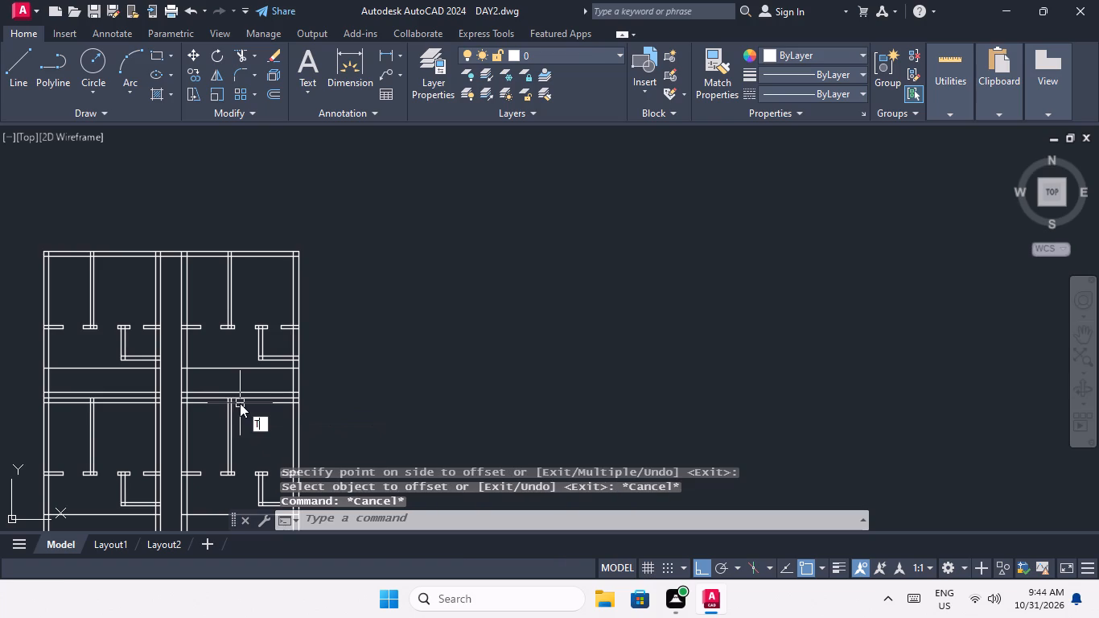
key(space)
key(space)
scroll(146, 380, up, 2)
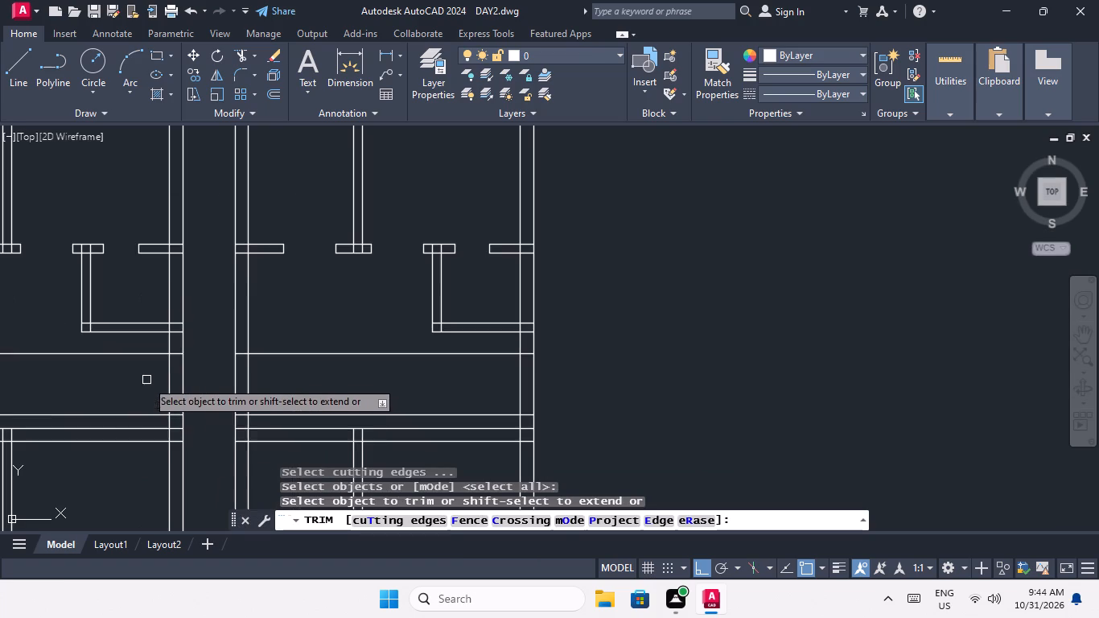
scroll(96, 395, up, 1)
click(179, 439)
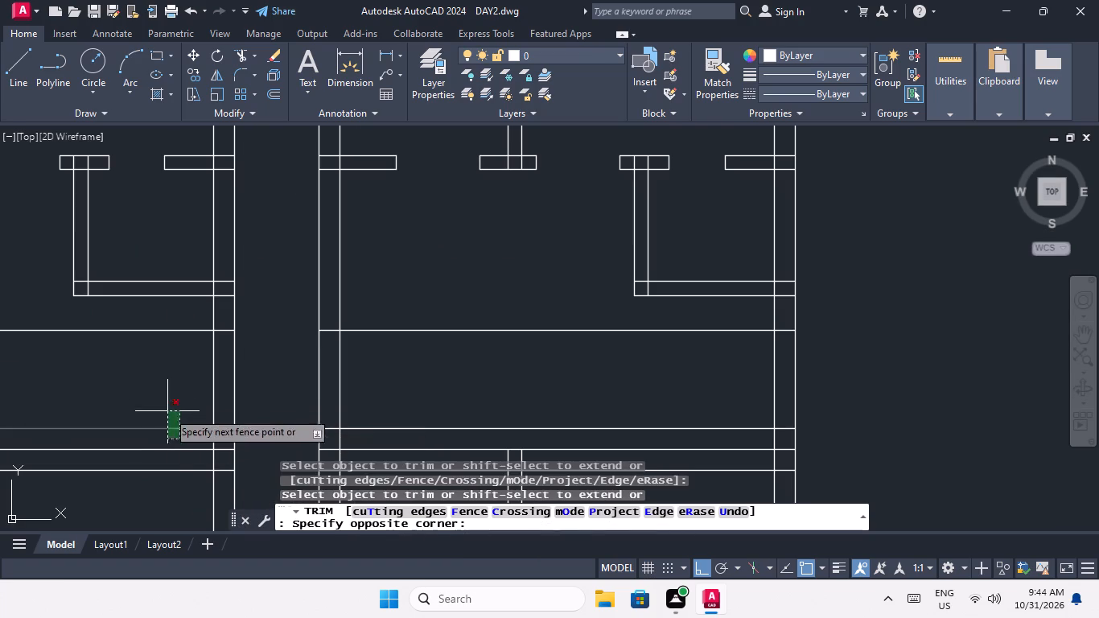
click(141, 325)
drag(267, 362, 222, 382)
click(170, 396)
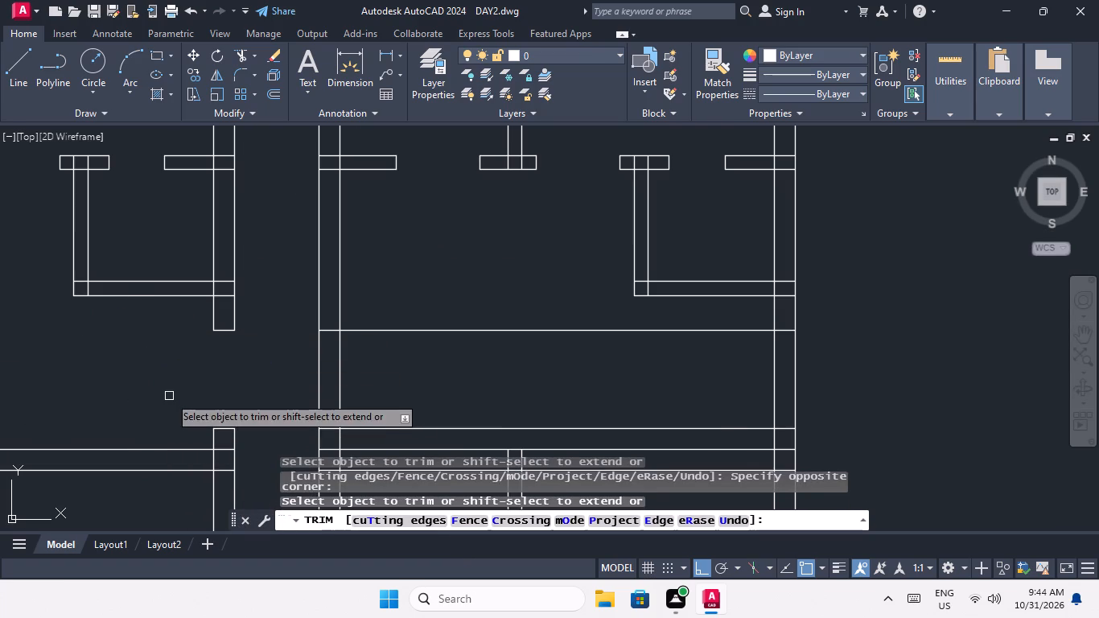
drag(362, 363, 339, 377)
drag(274, 401, 284, 404)
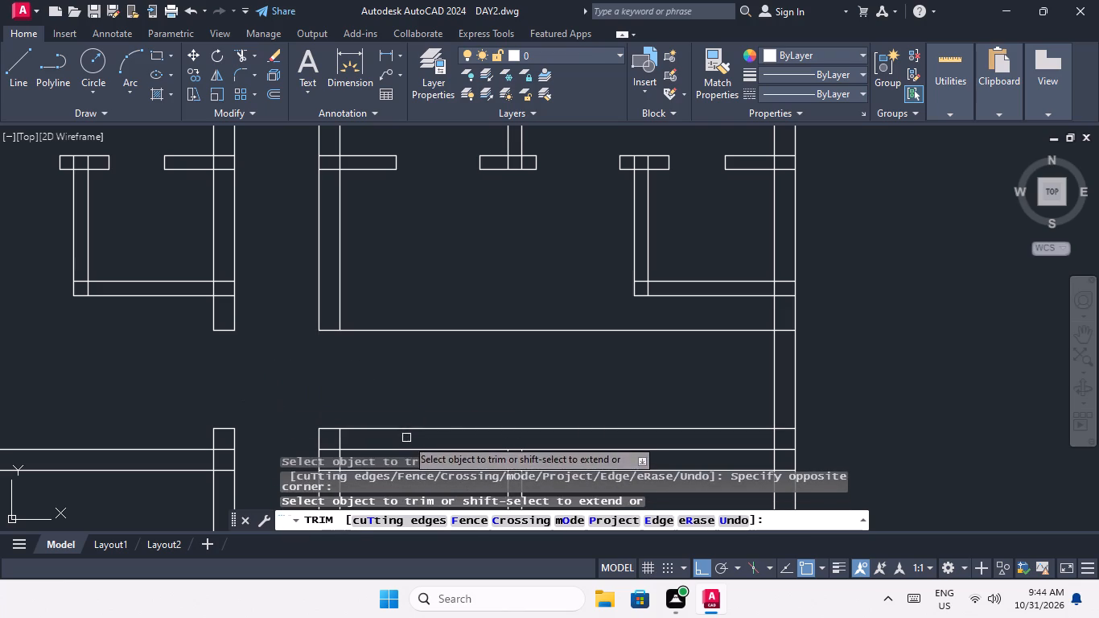
drag(406, 439, 390, 408)
click(364, 320)
Trim the offset lines and the corridor wall lines between them to open the second row's 3'6" corridor openings in both halves.
scroll(364, 320, down, 2)
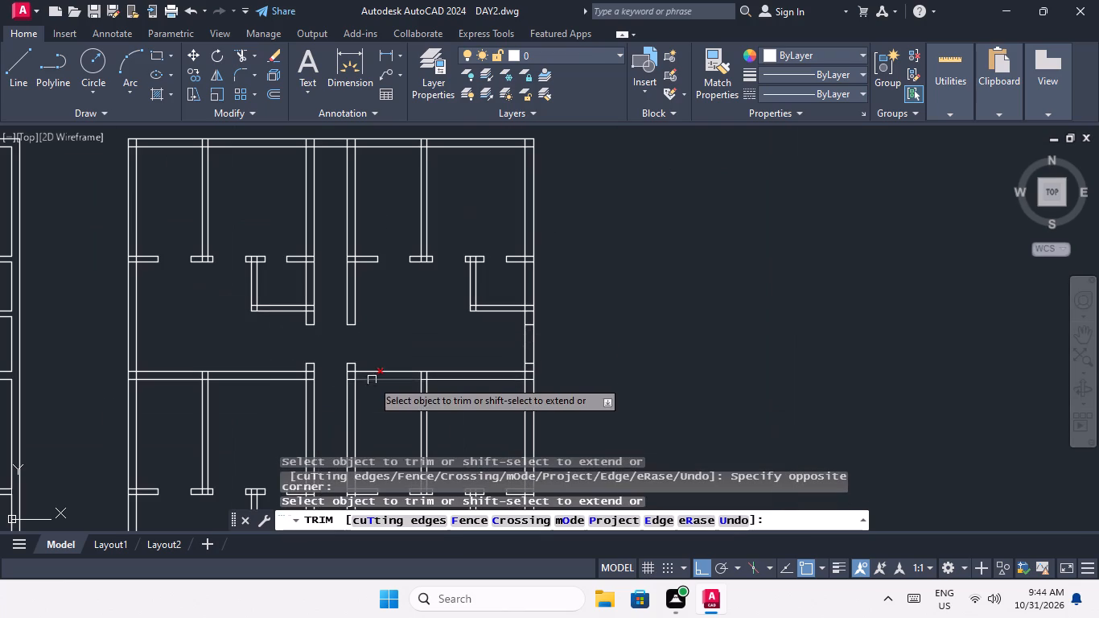
middle_drag(274, 412, 282, 242)
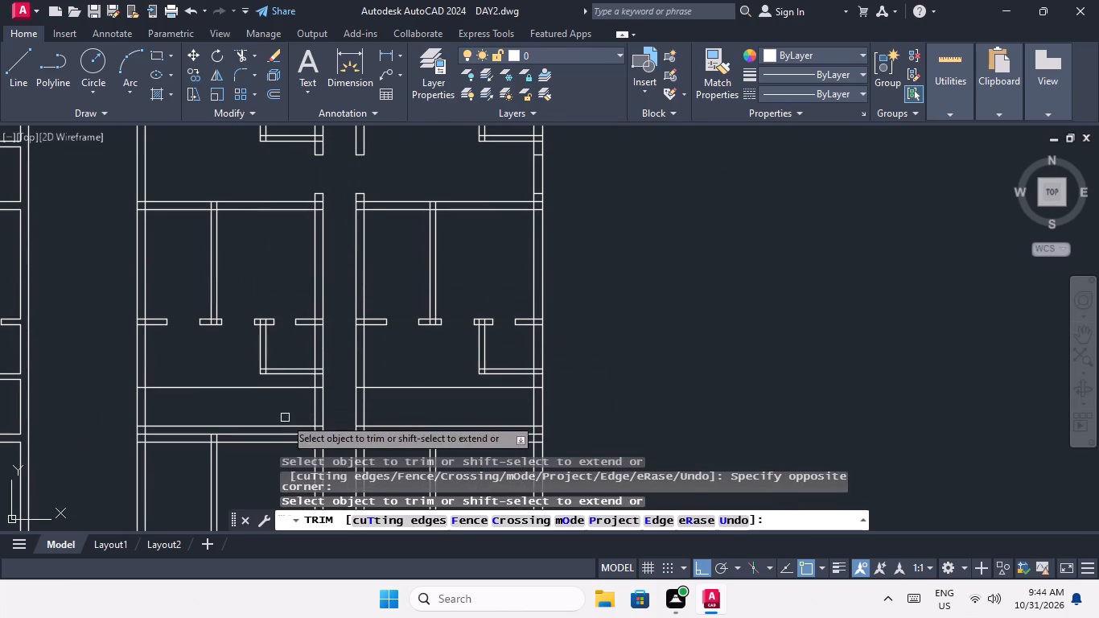
scroll(285, 416, up, 3)
middle_drag(298, 403, 257, 326)
drag(311, 391, 298, 377)
click(247, 207)
drag(434, 273, 350, 325)
click(320, 332)
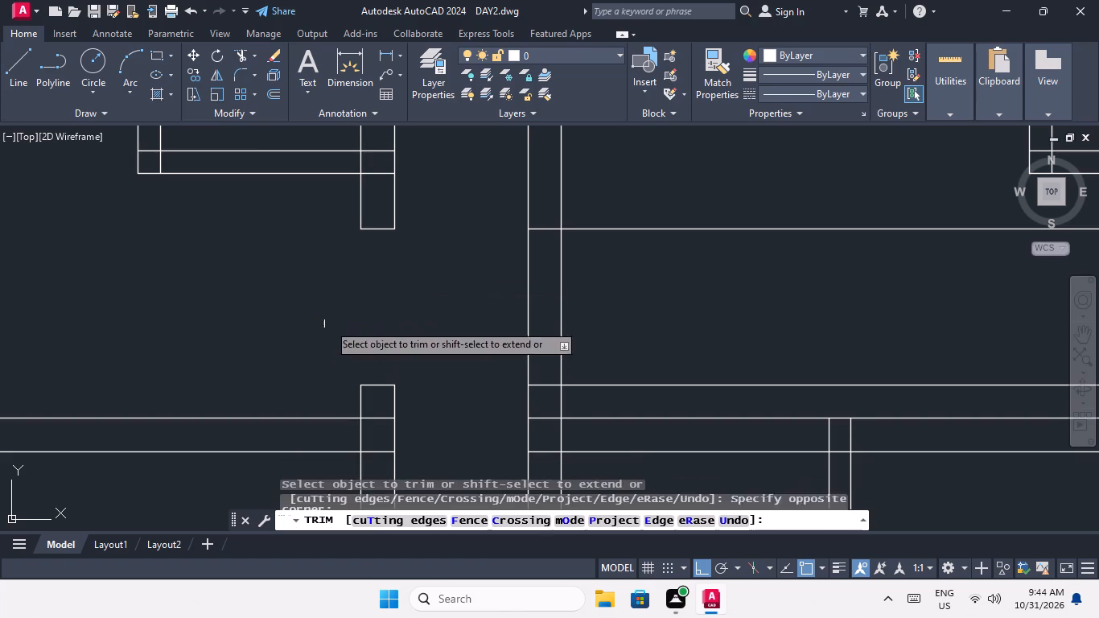
drag(644, 406, 640, 395)
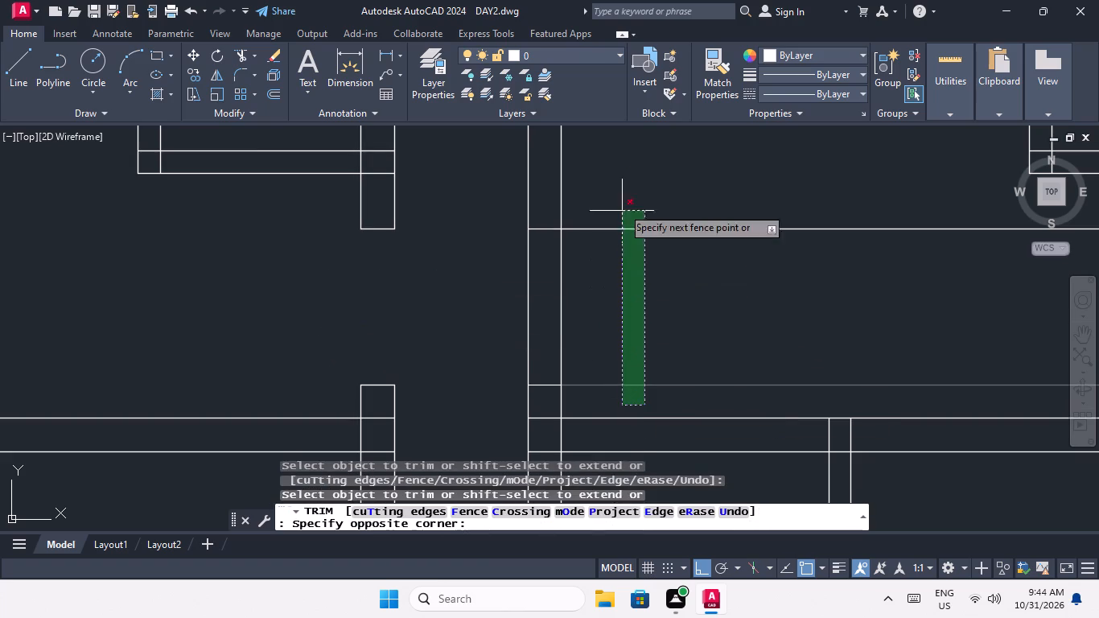
click(615, 169)
drag(593, 279, 484, 332)
click(430, 344)
Trim the offset lines and the corridor wall lines between them to open the third row's 3'6" corridor openings in both halves.
scroll(470, 322, down, 2)
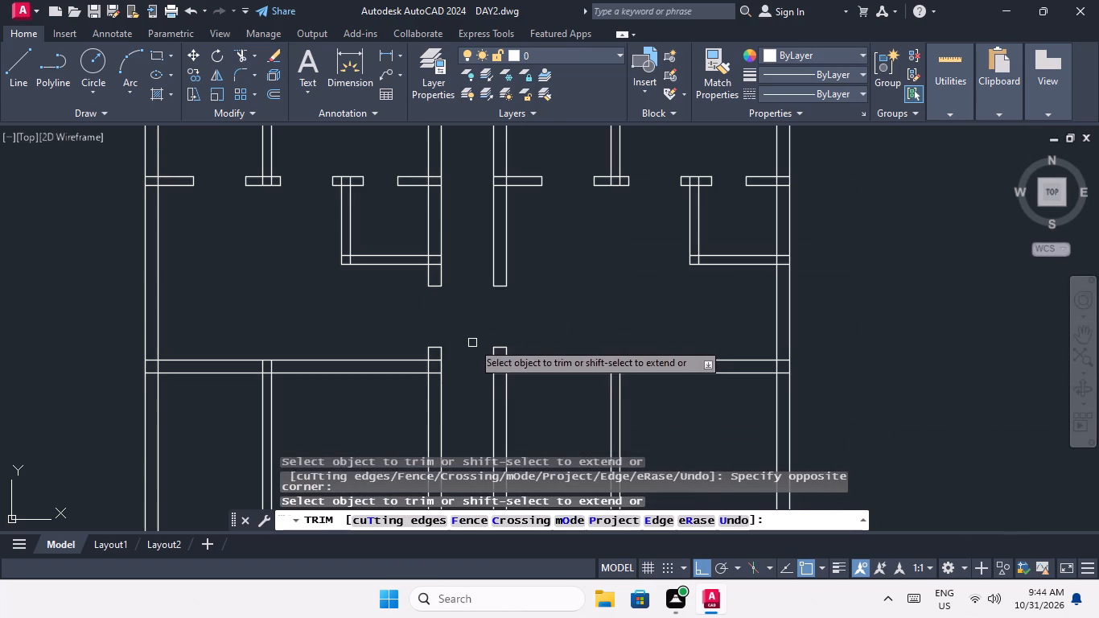
middle_drag(469, 339, 453, 229)
middle_drag(447, 331, 471, 179)
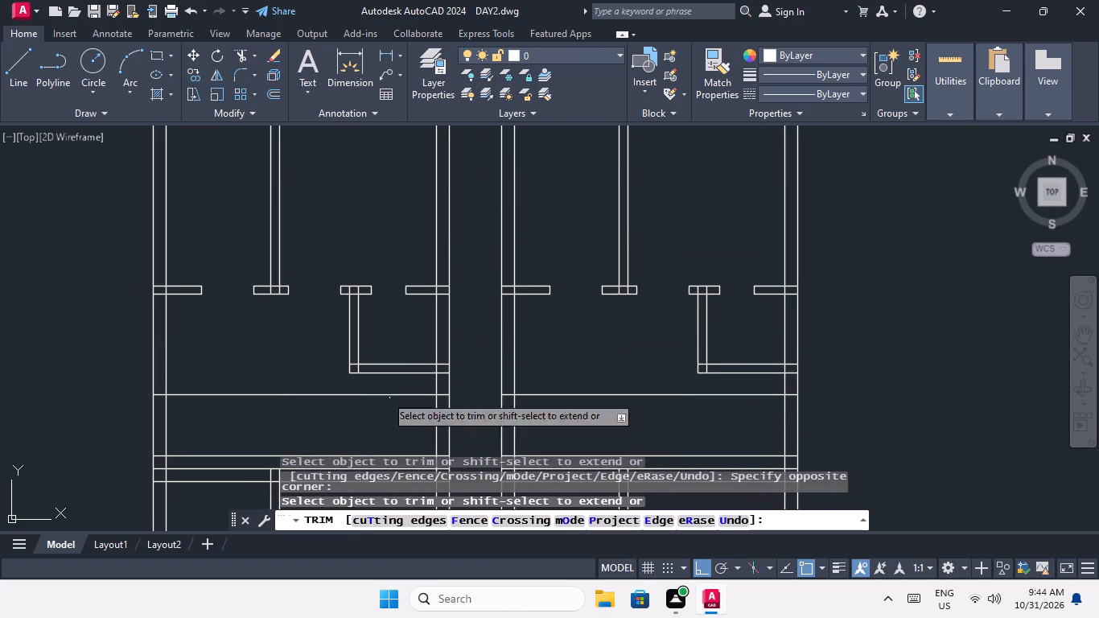
middle_drag(332, 343, 290, 175)
scroll(374, 239, up, 2)
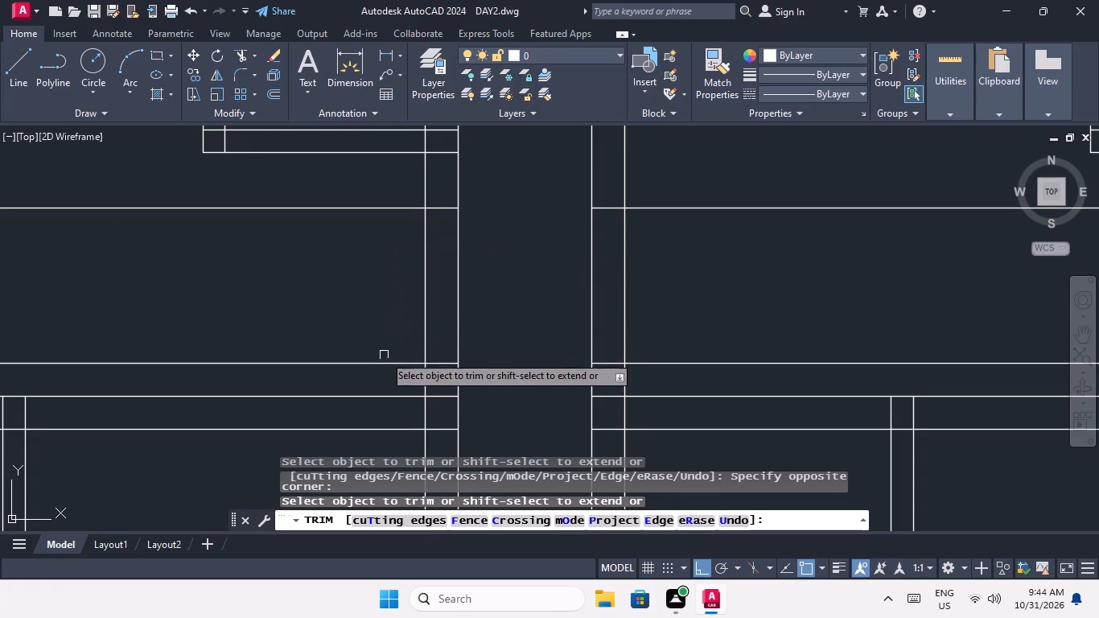
drag(387, 378, 370, 324)
click(332, 176)
drag(503, 233, 433, 289)
click(400, 307)
drag(657, 274, 585, 299)
drag(533, 309, 546, 315)
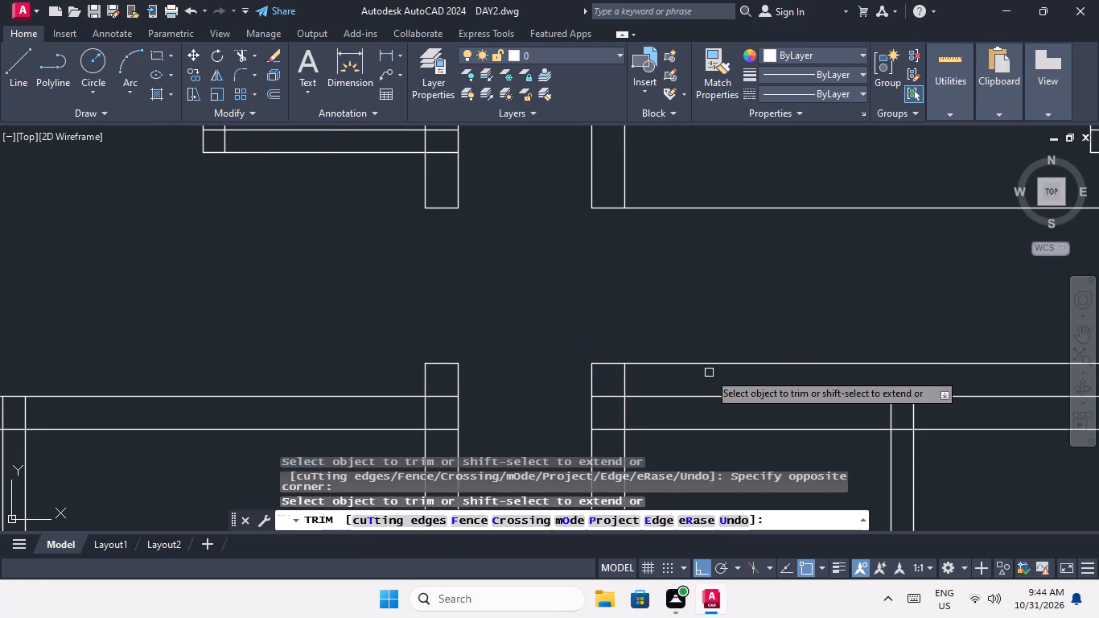
drag(710, 373, 696, 314)
drag(669, 154, 673, 168)
Trim the offset lines and the corridor wall lines between them to open the bottom row's corridor opening in the left half.
scroll(677, 208, down, 3)
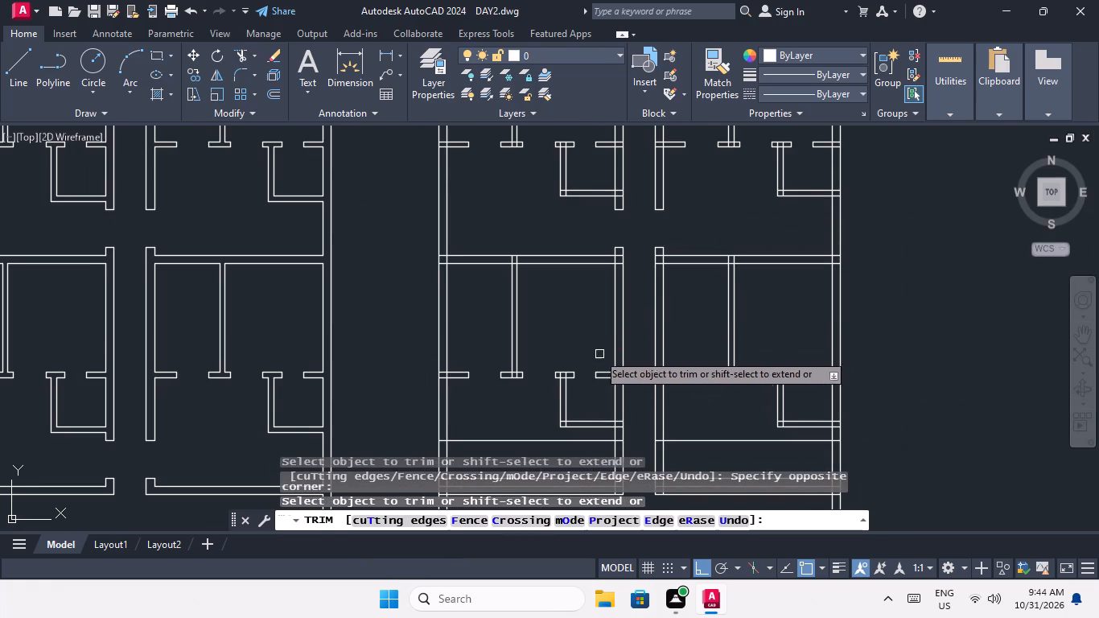
middle_drag(592, 349, 537, 169)
scroll(547, 274, up, 4)
middle_drag(577, 382, 516, 369)
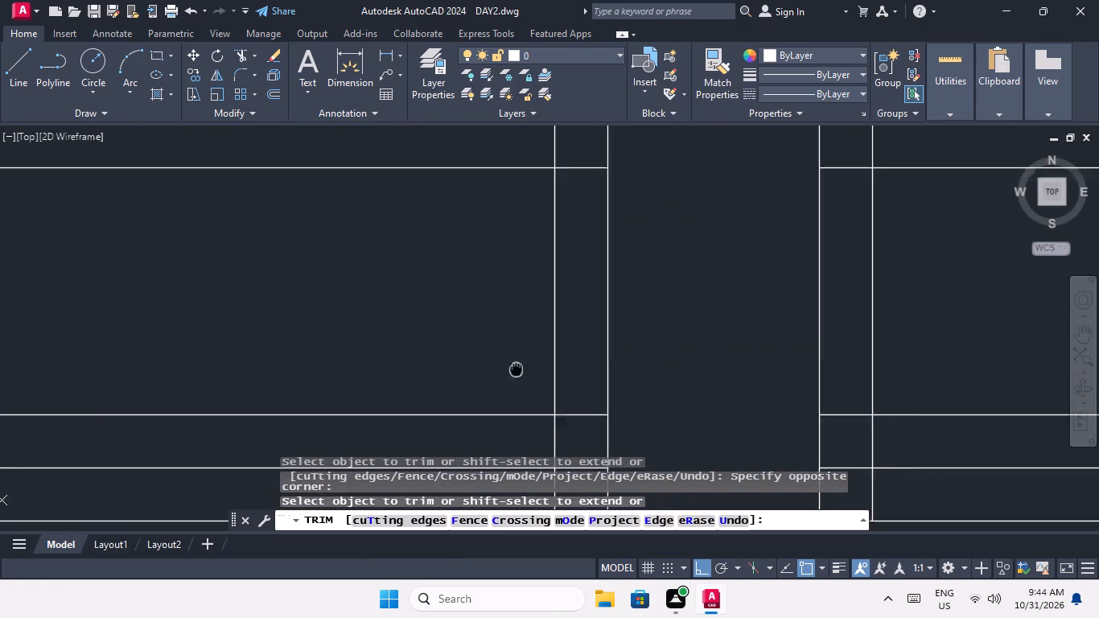
middle_drag(516, 369, 514, 369)
drag(516, 437, 491, 384)
click(383, 158)
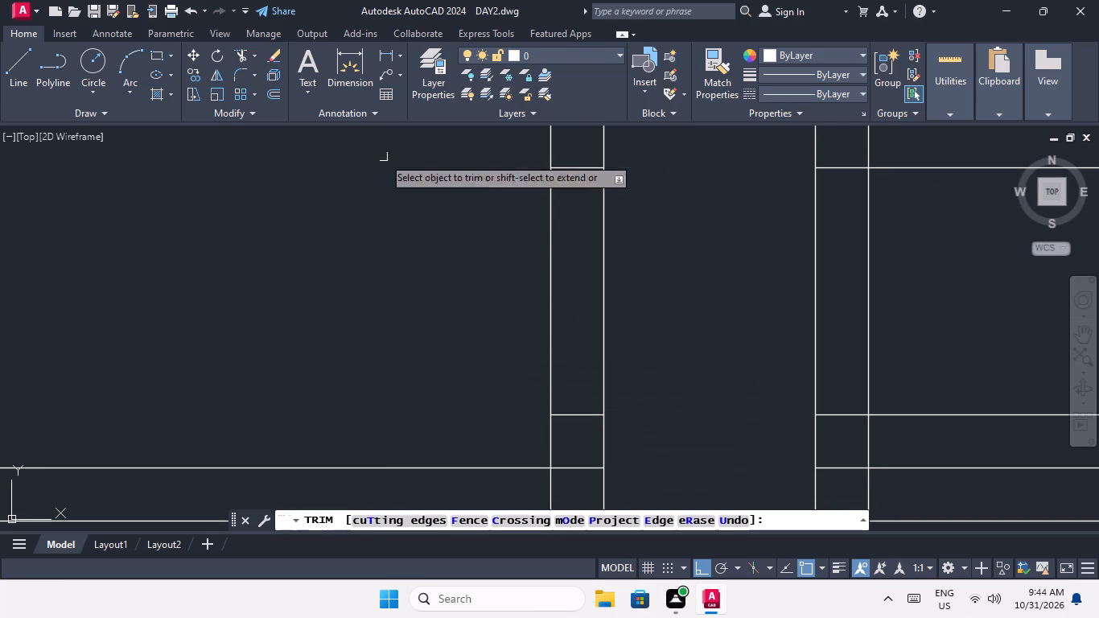
drag(621, 207, 475, 299)
click(438, 311)
Trim the offset lines and the corridor wall lines between them to open the bottom row's corridor opening in the right half.
scroll(456, 279, down, 4)
scroll(581, 308, up, 3)
middle_drag(471, 291, 529, 379)
drag(498, 379, 491, 350)
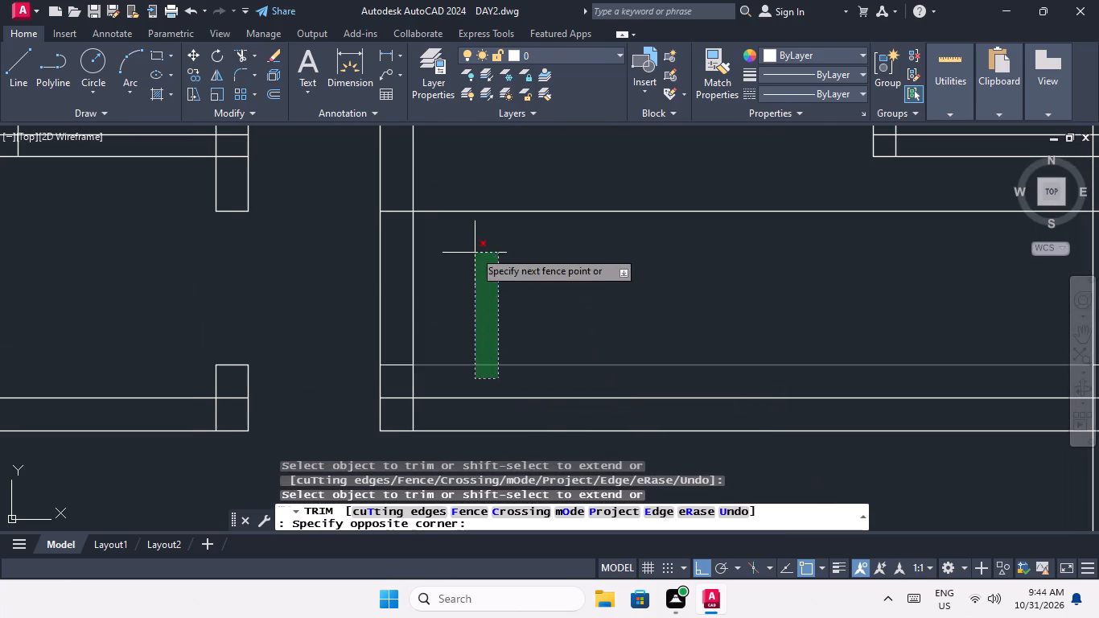
drag(458, 195, 455, 213)
drag(451, 257, 331, 328)
drag(272, 348, 282, 341)
scroll(376, 287, down, 2)
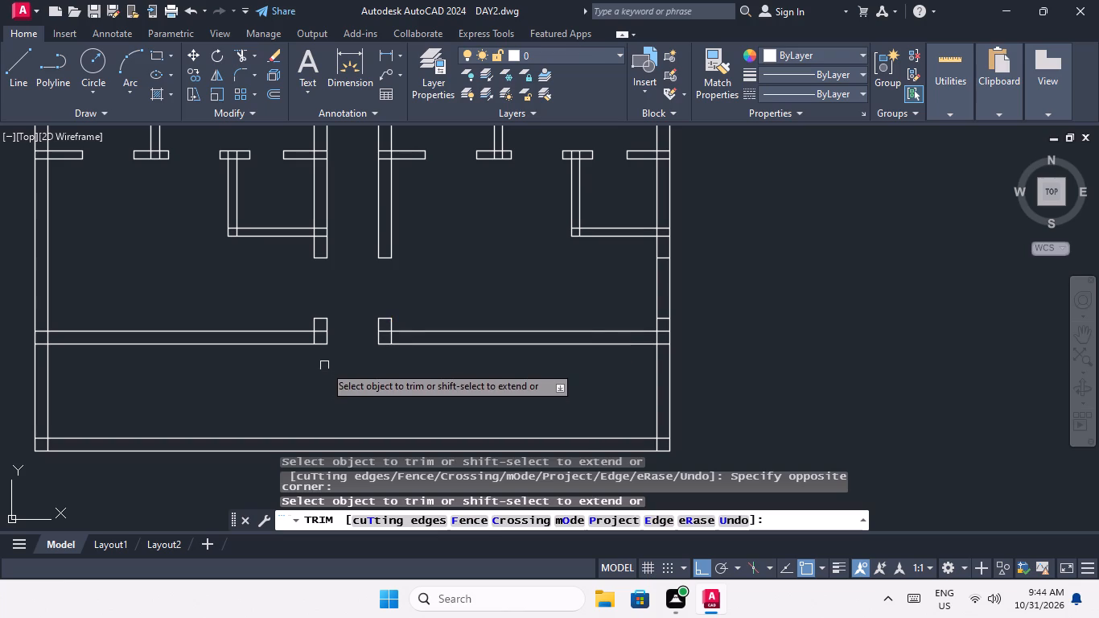
scroll(341, 352, down, 2)
key(Escape)
key(Escape)
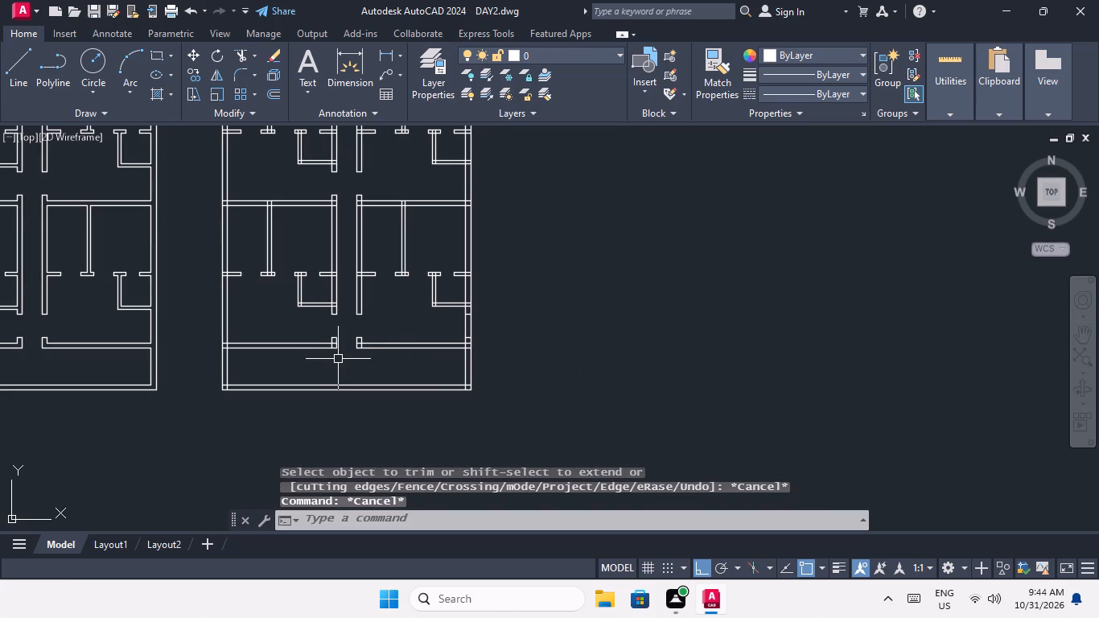
key(Escape)
key(Escape)
Trim the overlapping inner wall lines at the two bottom corners of the fourth plan's outer walls.
key(t)
key(r)
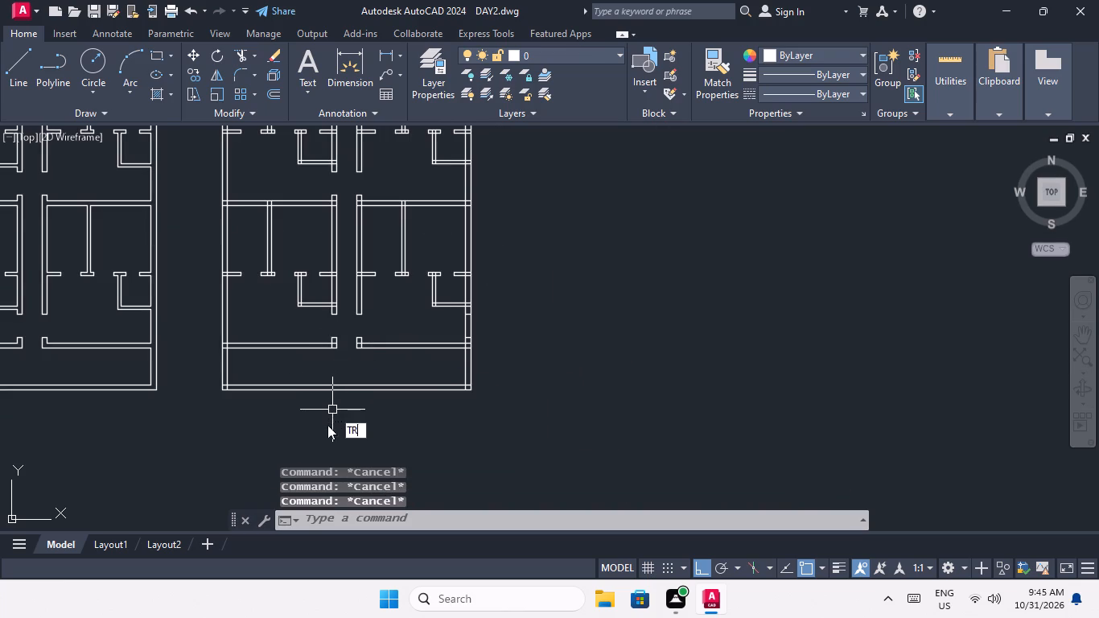
key(space)
key(space)
scroll(237, 352, up, 2)
scroll(254, 381, down, 2)
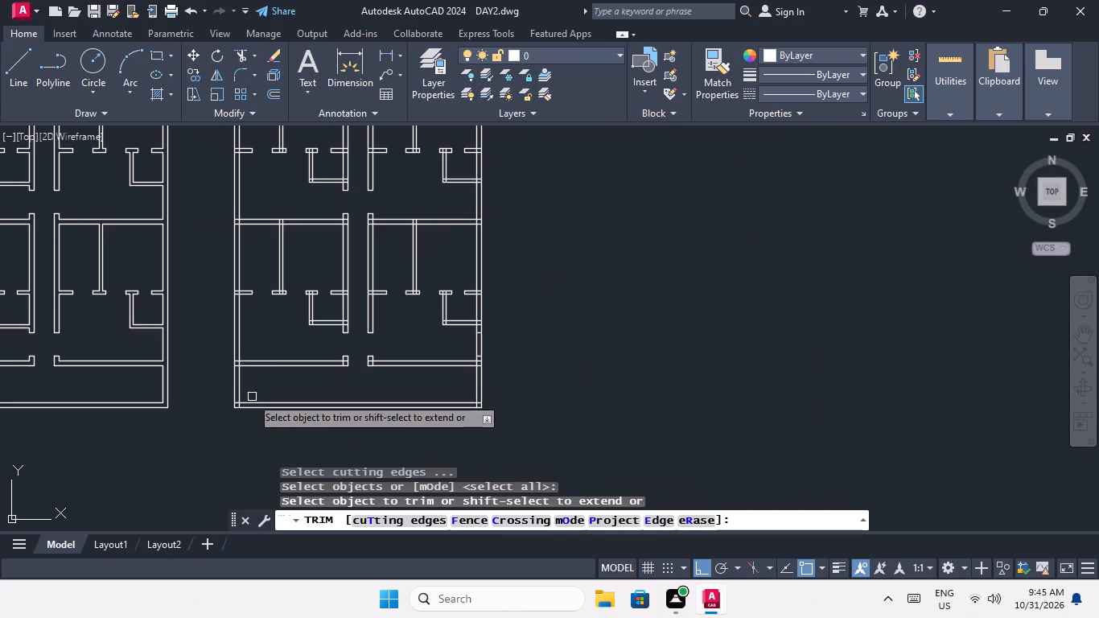
scroll(243, 402, up, 4)
click(216, 429)
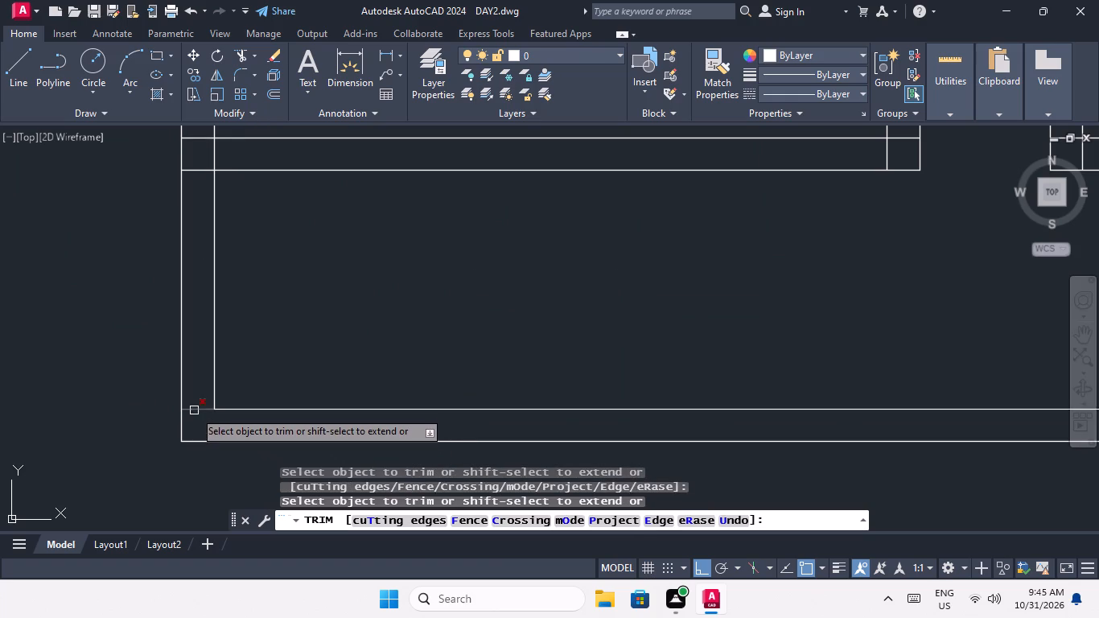
click(194, 410)
scroll(263, 409, down, 4)
scroll(459, 417, up, 4)
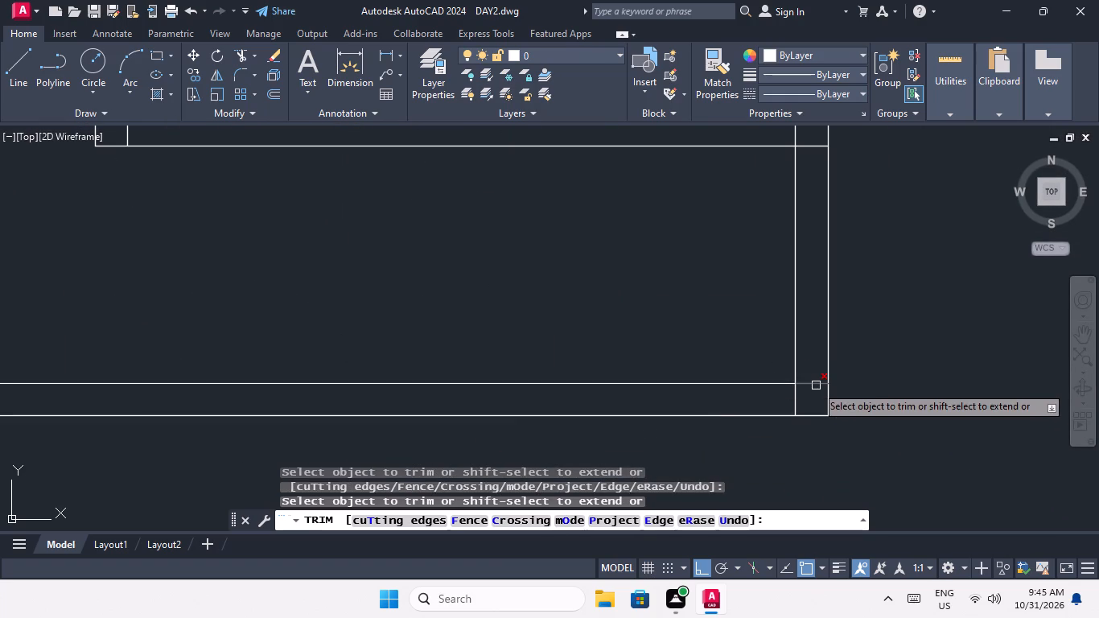
drag(816, 385, 815, 395)
click(793, 400)
scroll(796, 389, down, 5)
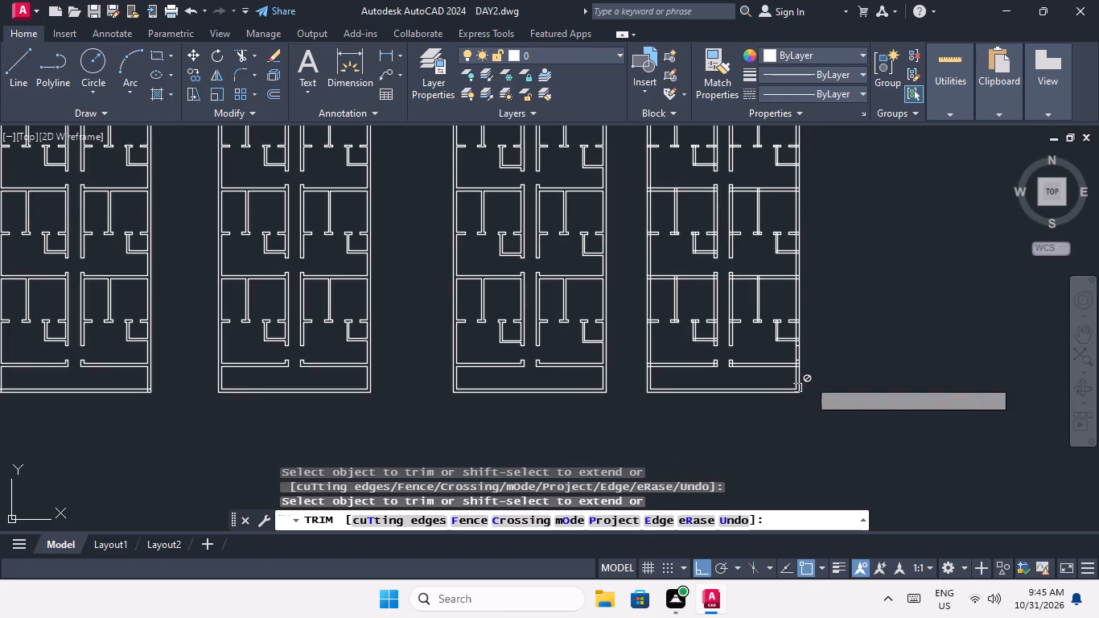
Delete the two leftover offset segments inside the right outer wall at the bottom row's corridor opening level.
scroll(798, 350, up, 4)
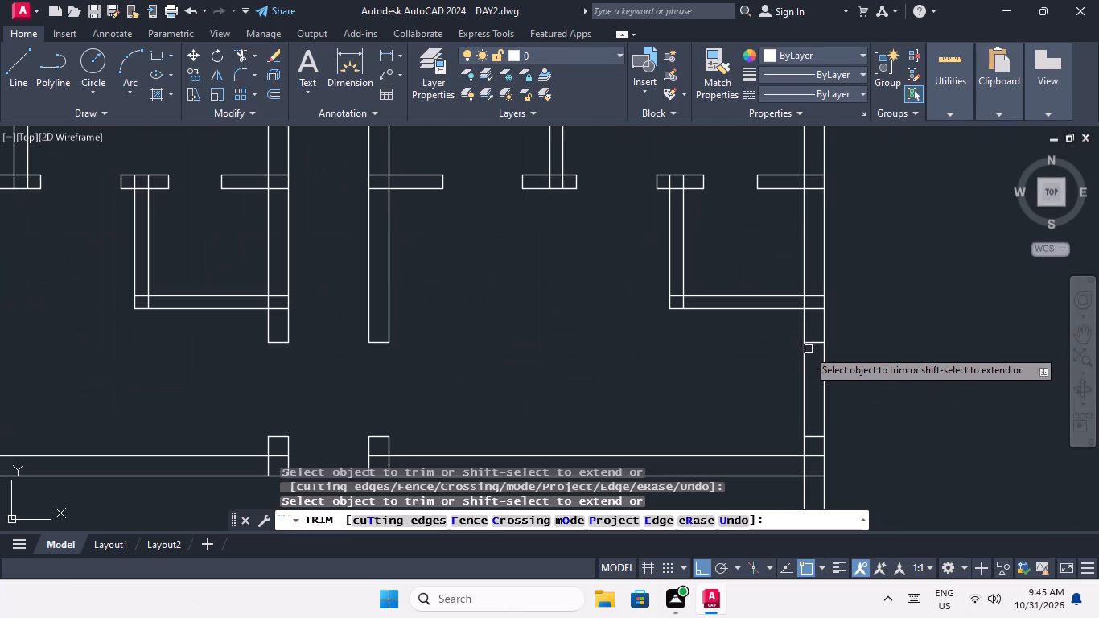
key(Escape)
key(Escape)
scroll(821, 348, up, 2)
click(821, 355)
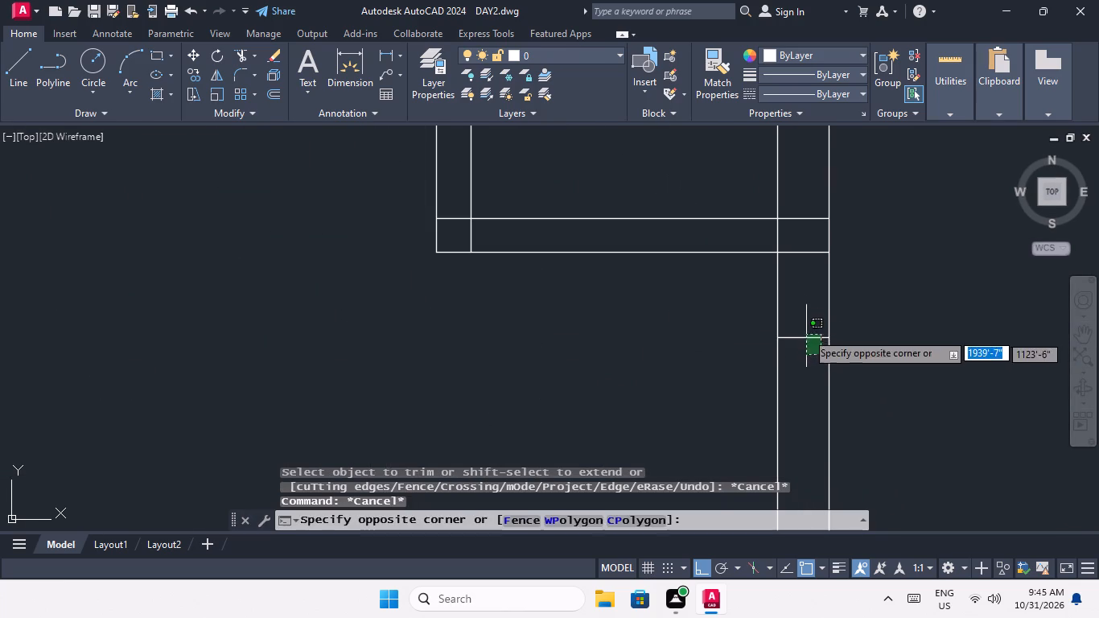
click(804, 328)
key(Delete)
scroll(762, 321, down, 5)
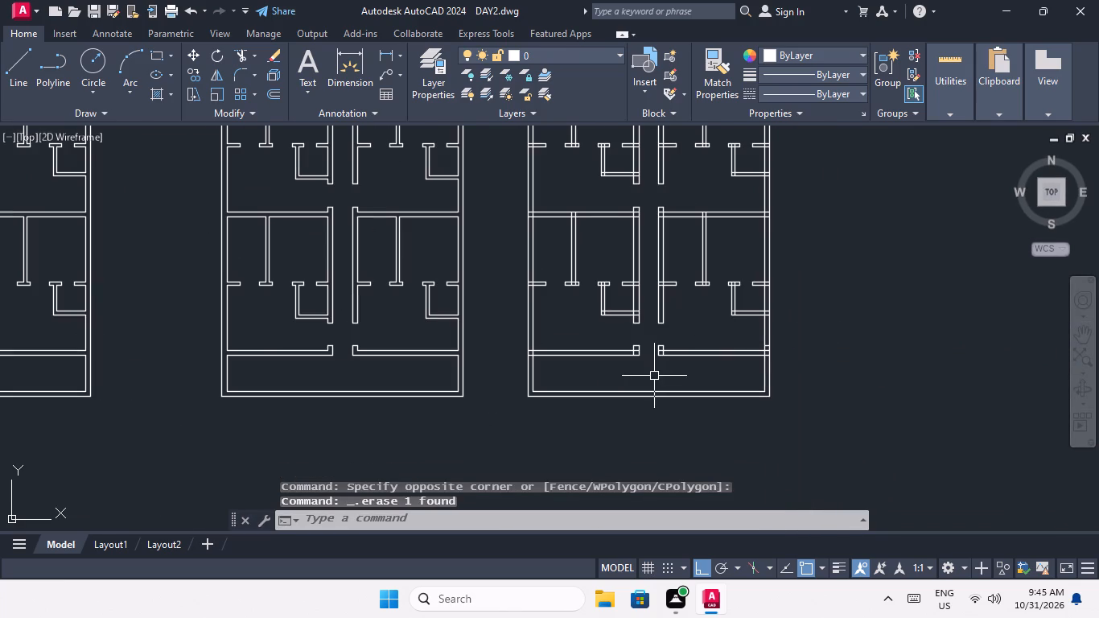
scroll(778, 363, up, 4)
scroll(709, 266, up, 3)
drag(722, 286, 719, 274)
click(709, 249)
key(Delete)
scroll(707, 269, down, 5)
middle_drag(815, 246, 803, 388)
scroll(784, 395, down, 2)
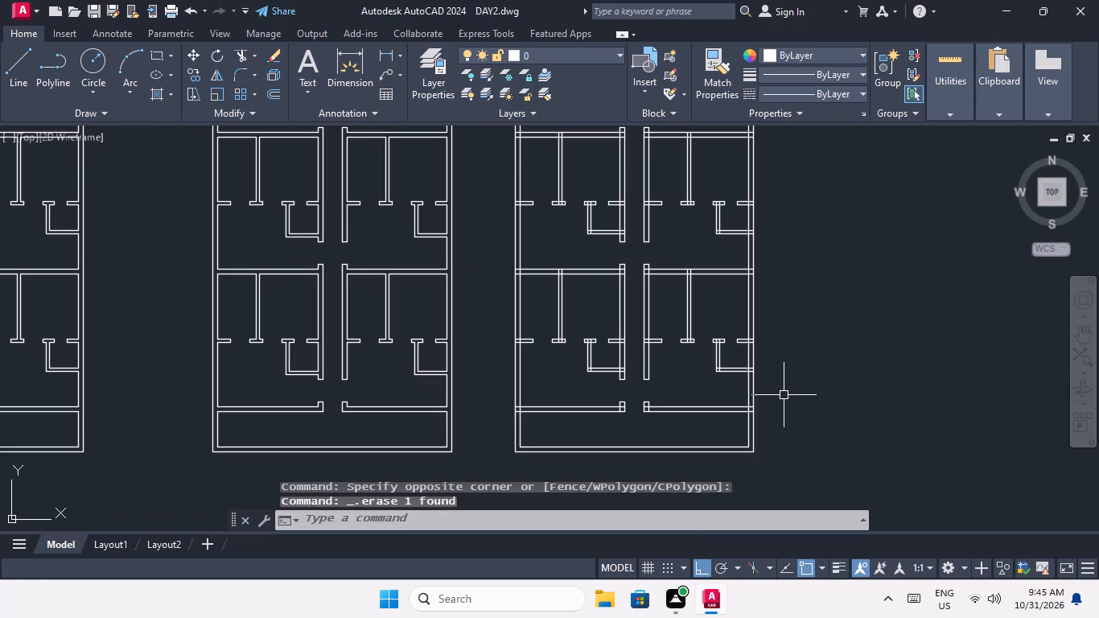
key(Escape)
key(Escape)
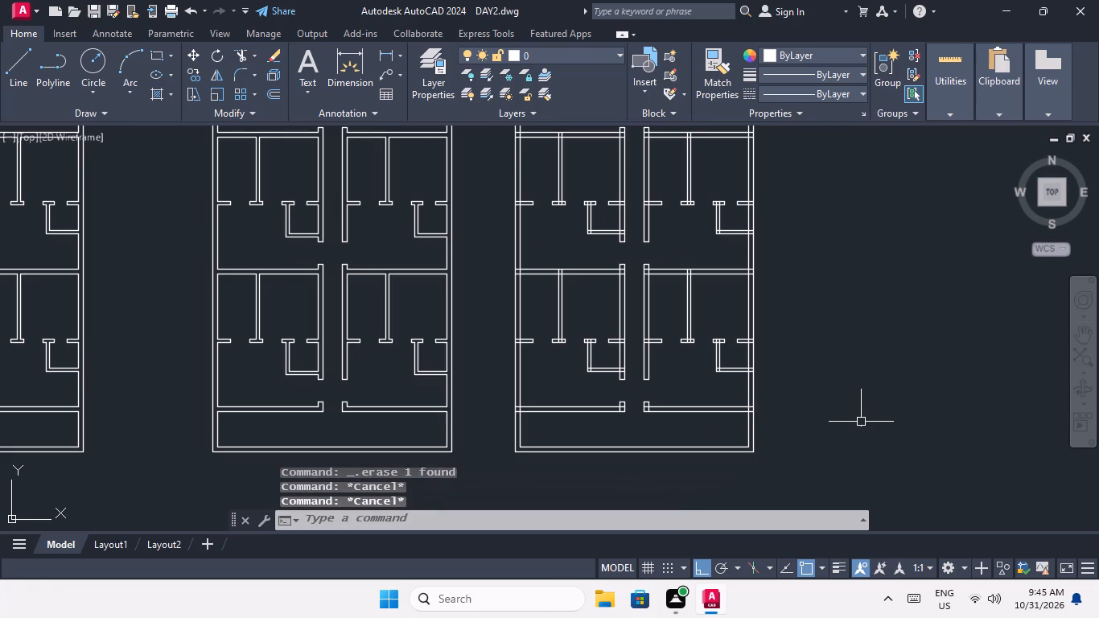
key(Escape)
key(Escape)
Trim the overlapping lines where the bottom cross wall's left half meets the left outer wall and the corridor wall stub.
key(t)
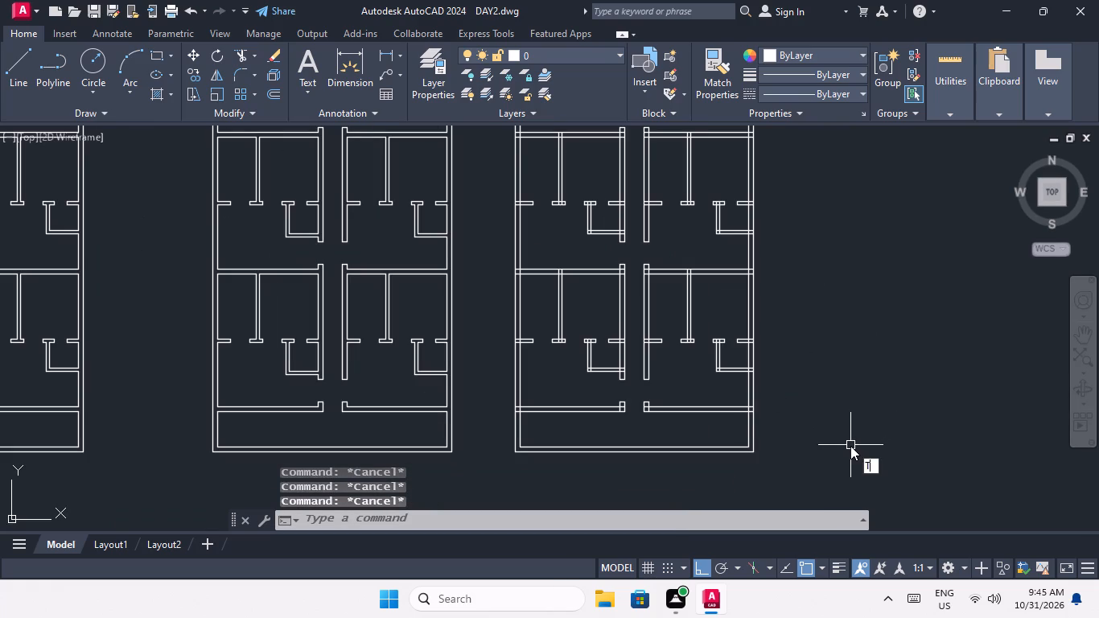
key(r)
key(space)
key(space)
scroll(519, 418, up, 7)
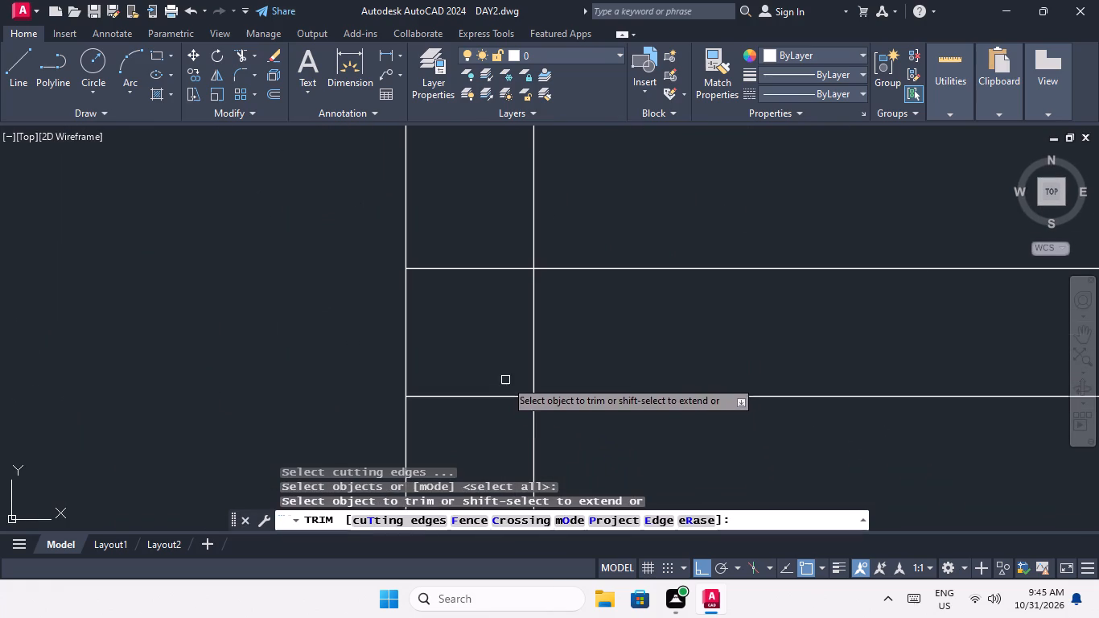
drag(509, 434, 479, 388)
drag(440, 233, 442, 241)
drag(546, 282, 529, 323)
click(520, 327)
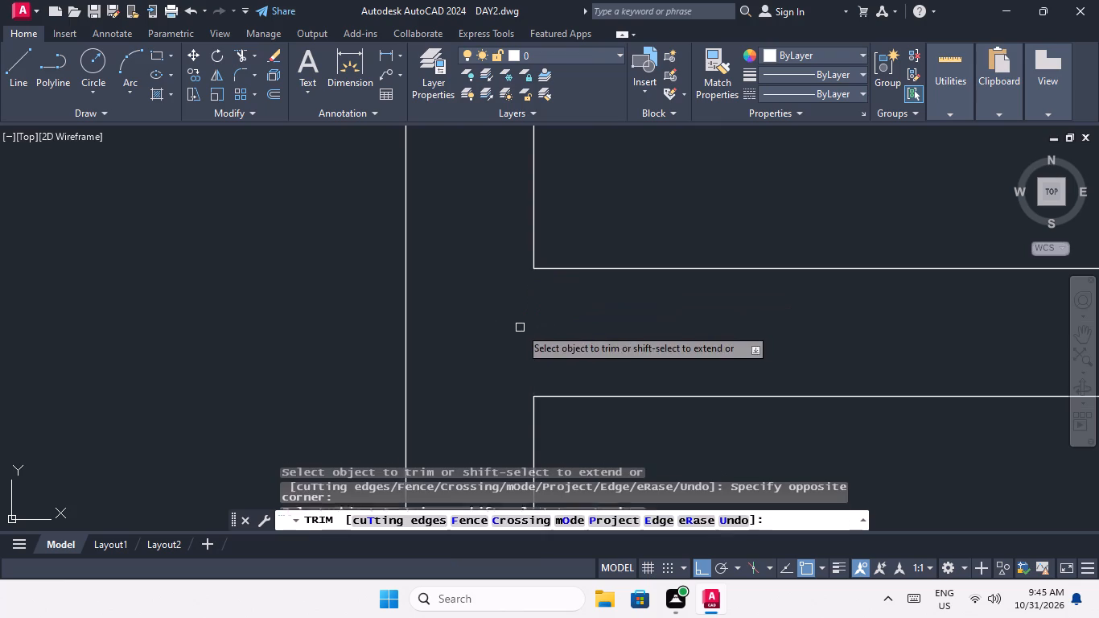
scroll(511, 325, down, 4)
middle_drag(780, 361, 403, 349)
scroll(559, 323, up, 4)
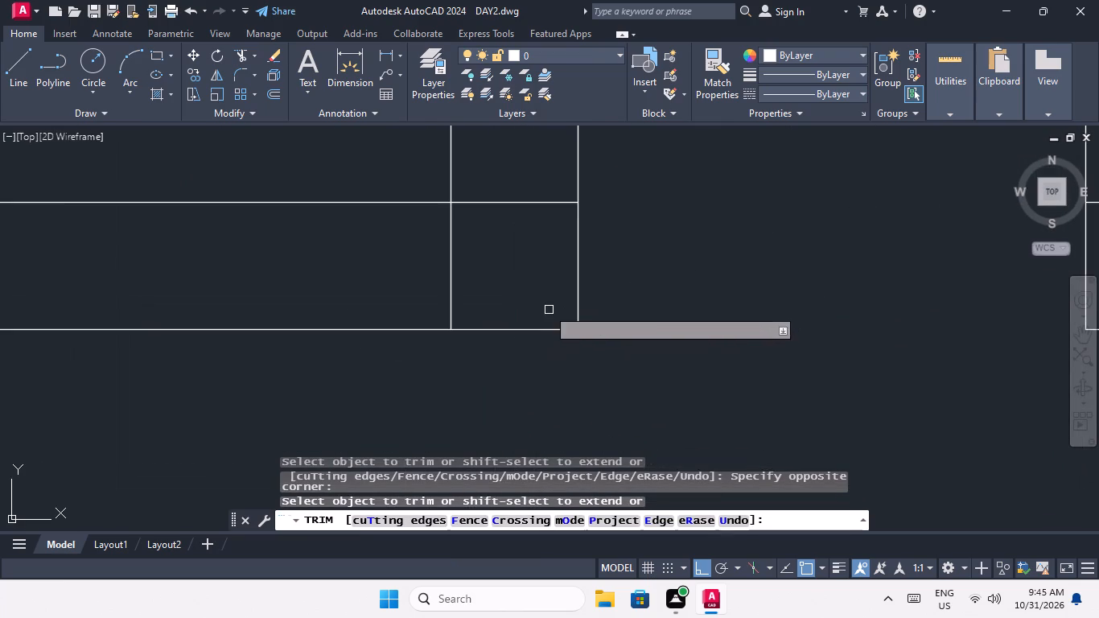
drag(528, 270, 513, 252)
drag(489, 165, 489, 178)
drag(491, 239, 394, 312)
click(389, 295)
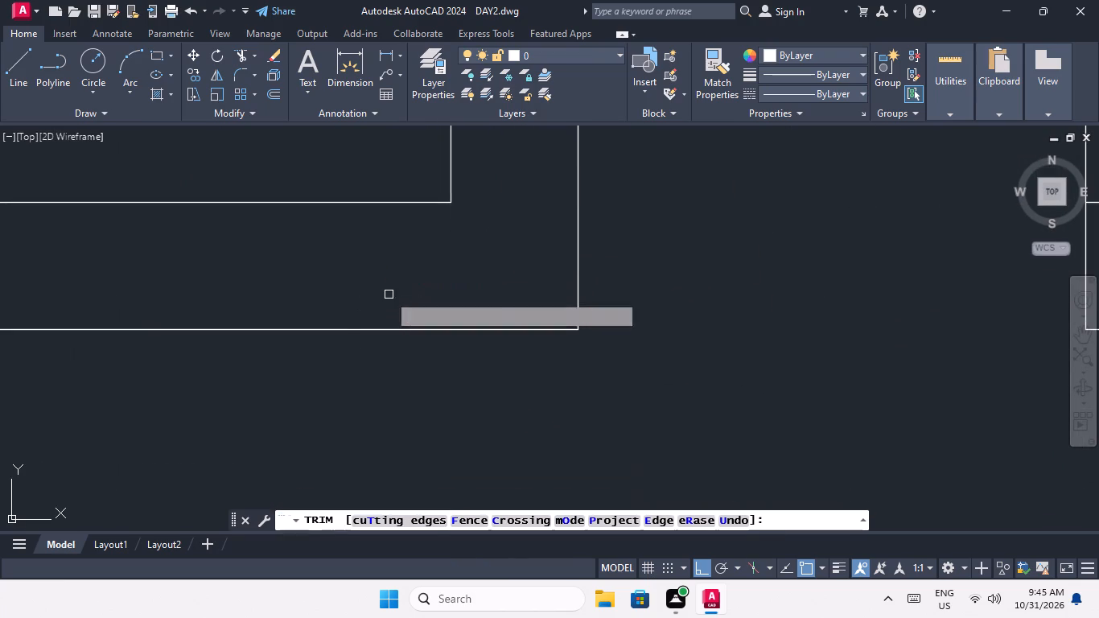
Trim the overlapping lines where the bottom cross wall's right half meets the corridor wall stub and the right outer wall.
scroll(385, 259, down, 4)
scroll(508, 257, up, 3)
drag(491, 278, 485, 245)
click(480, 226)
drag(565, 270, 501, 295)
click(487, 297)
scroll(488, 285, down, 5)
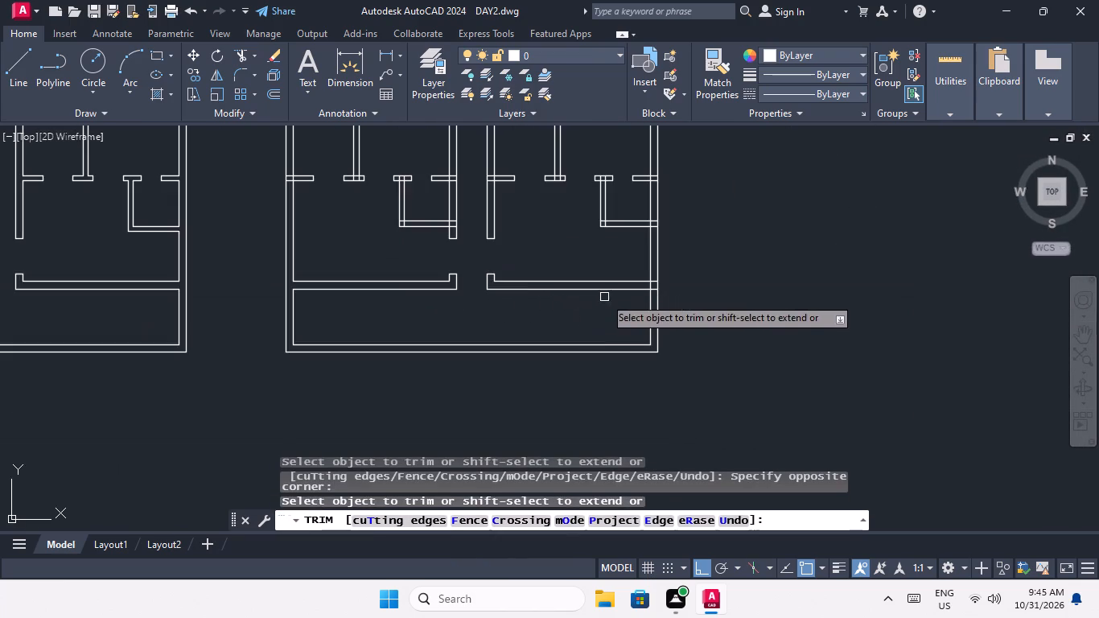
scroll(666, 285, up, 4)
scroll(571, 281, up, 3)
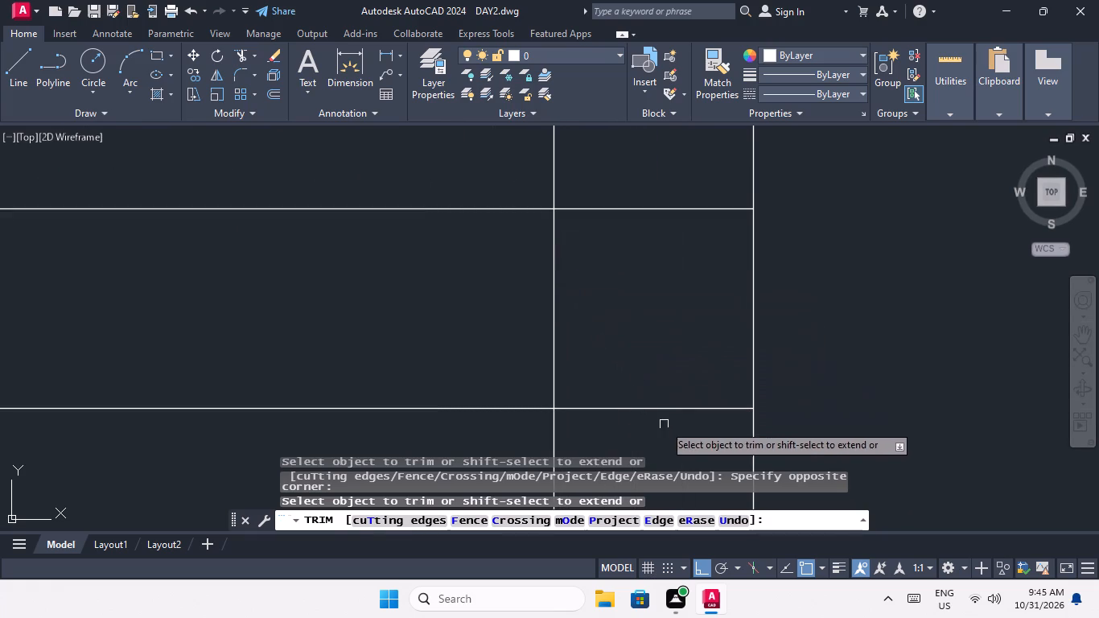
drag(668, 430, 647, 393)
drag(599, 197, 600, 212)
drag(605, 231, 535, 303)
click(517, 320)
Trim the overlapping lines where the bottom row's short door wall meets the left outer wall.
scroll(521, 300, down, 2)
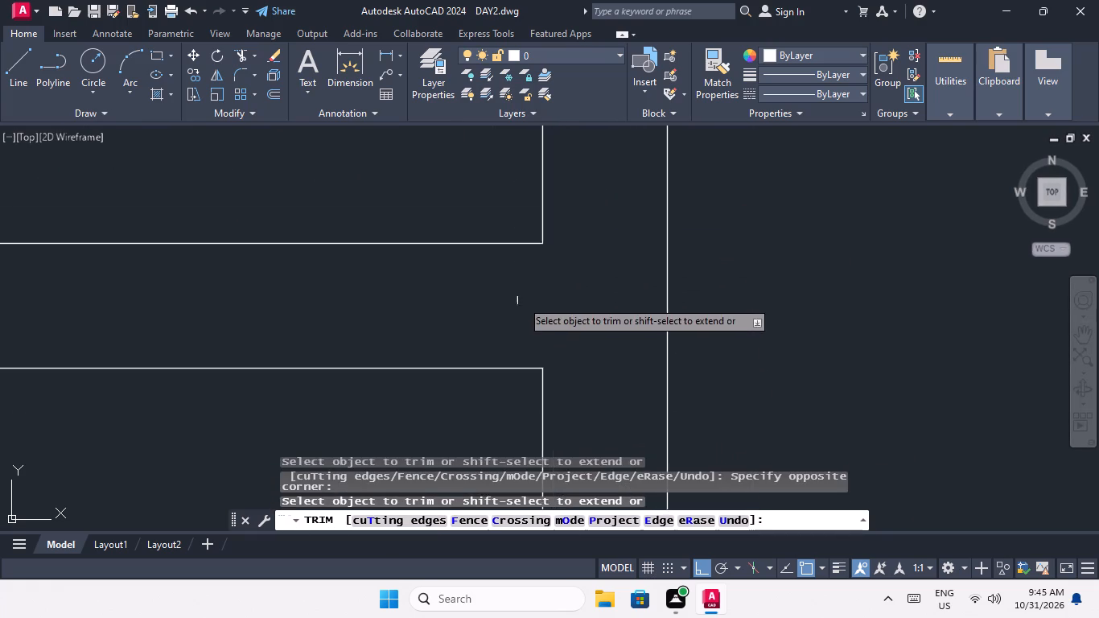
scroll(521, 300, down, 2)
scroll(613, 261, down, 3)
middle_drag(622, 283, 642, 352)
scroll(366, 278, up, 4)
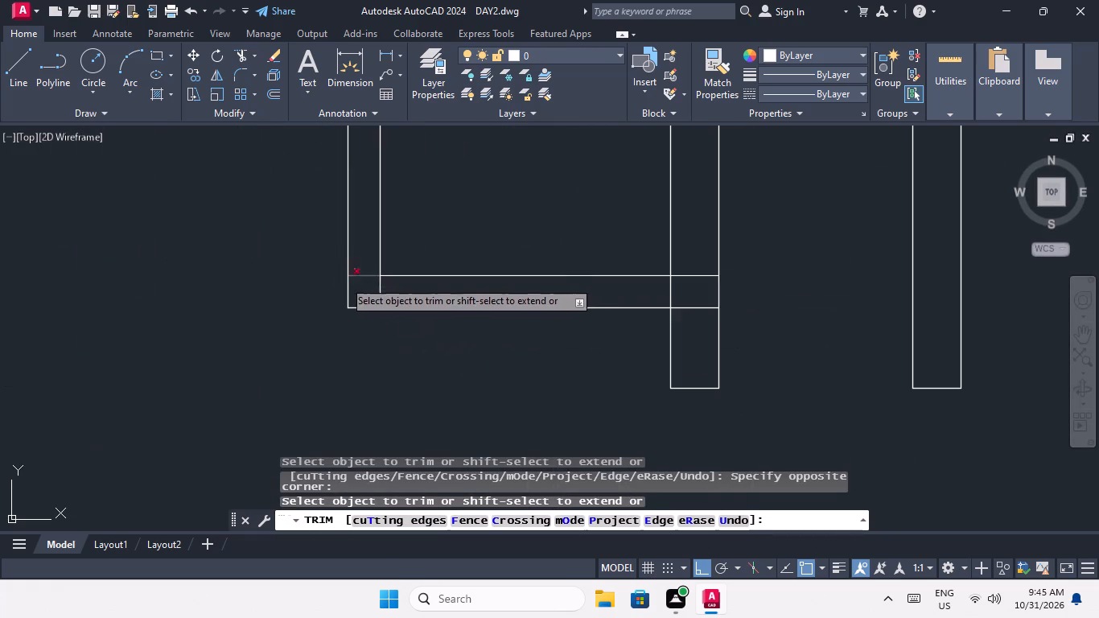
middle_drag(349, 300, 428, 377)
scroll(437, 360, down, 2)
scroll(161, 234, up, 3)
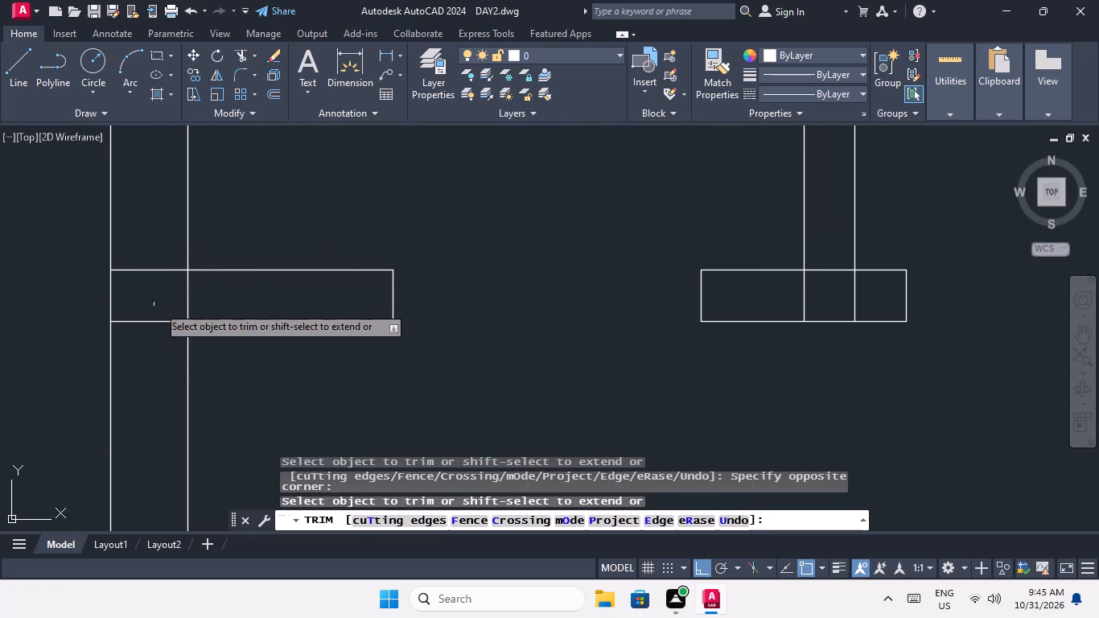
drag(162, 344, 151, 315)
click(146, 239)
drag(212, 293, 168, 303)
click(146, 302)
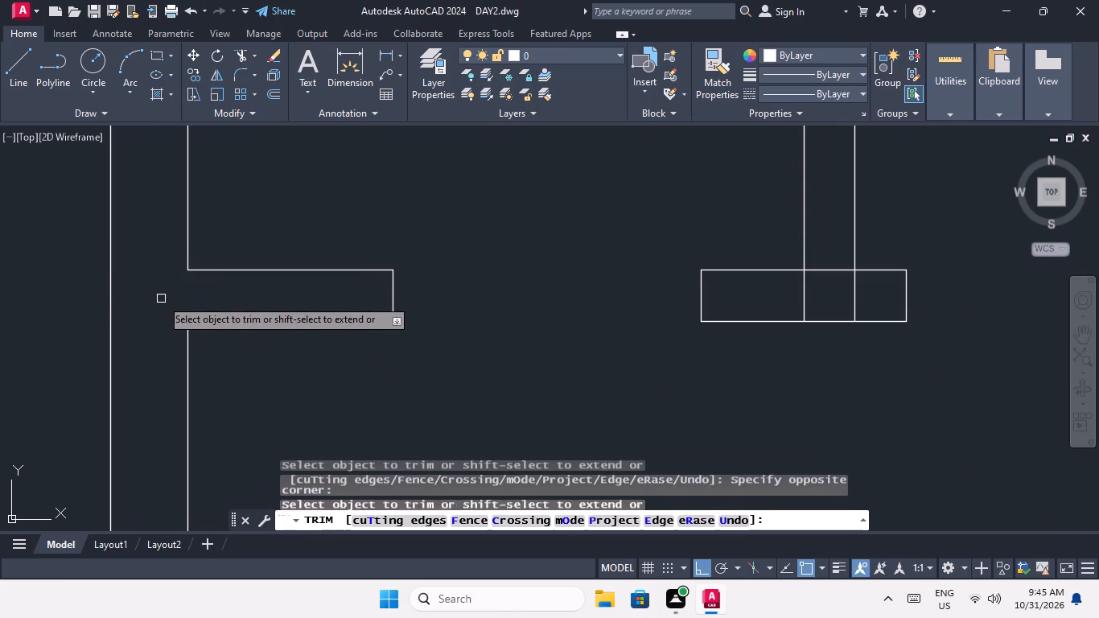
Trim the overlapping lines at the two T-shaped partition junctions in the left half of the bottom row.
scroll(163, 297, down, 3)
scroll(327, 292, up, 4)
drag(374, 319, 326, 335)
click(265, 341)
drag(340, 331, 324, 318)
click(289, 267)
scroll(300, 270, down, 3)
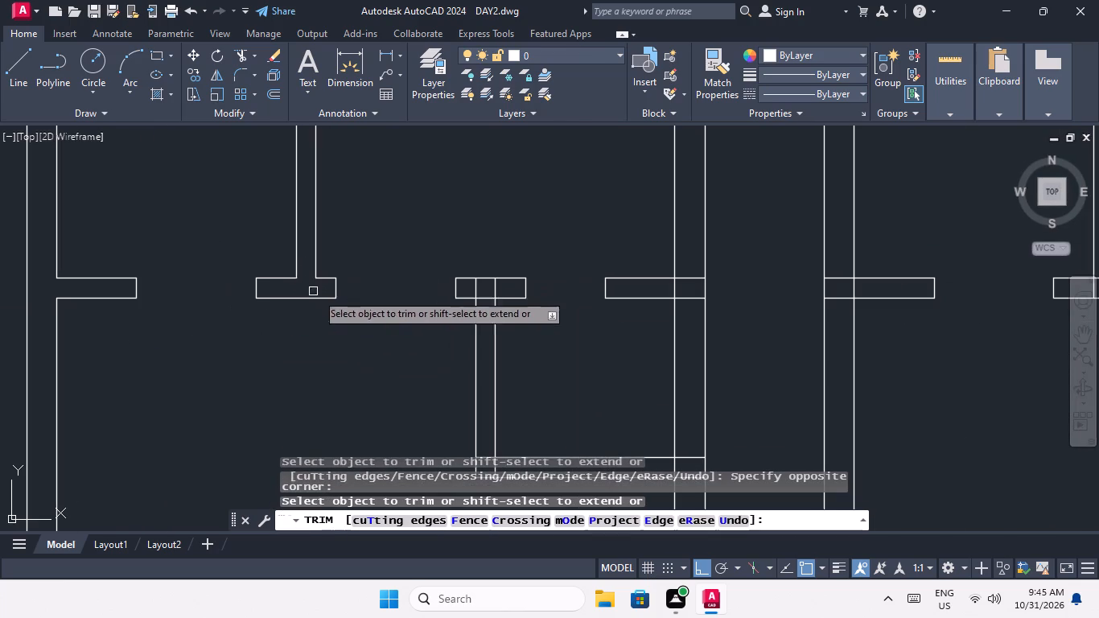
scroll(490, 304, up, 4)
drag(547, 184, 424, 207)
drag(287, 225, 290, 225)
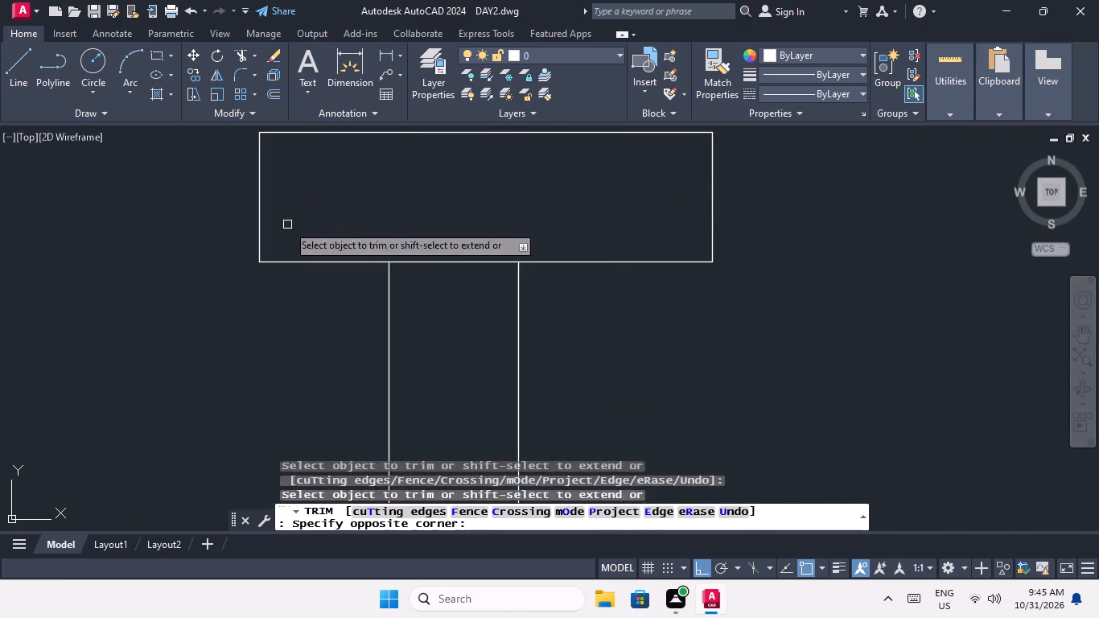
drag(290, 225, 297, 228)
drag(427, 315, 422, 303)
drag(407, 233, 409, 241)
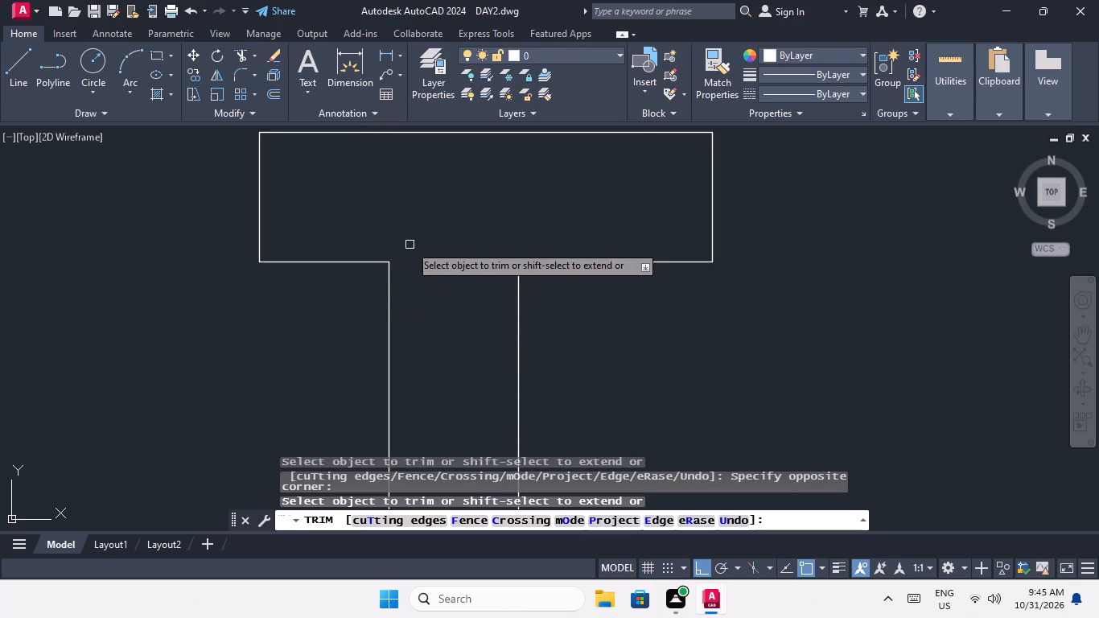
Trim the overlapping lines at both ends of the small room's lower wall in the left half of the bottom row.
scroll(418, 241, down, 4)
middle_drag(469, 326, 441, 200)
scroll(383, 293, up, 3)
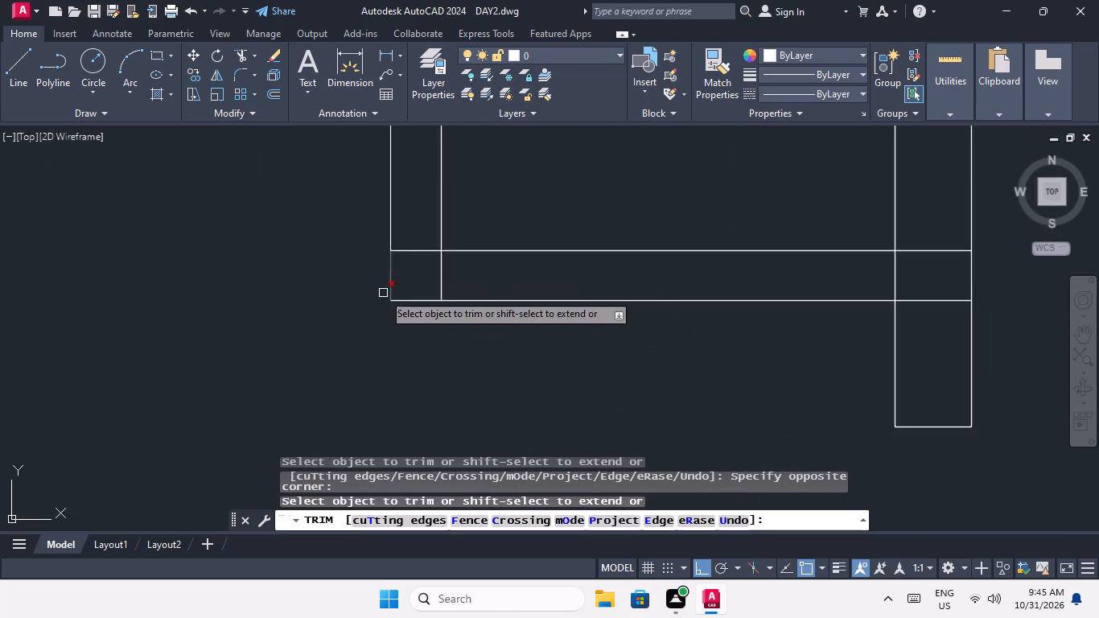
drag(501, 267, 448, 296)
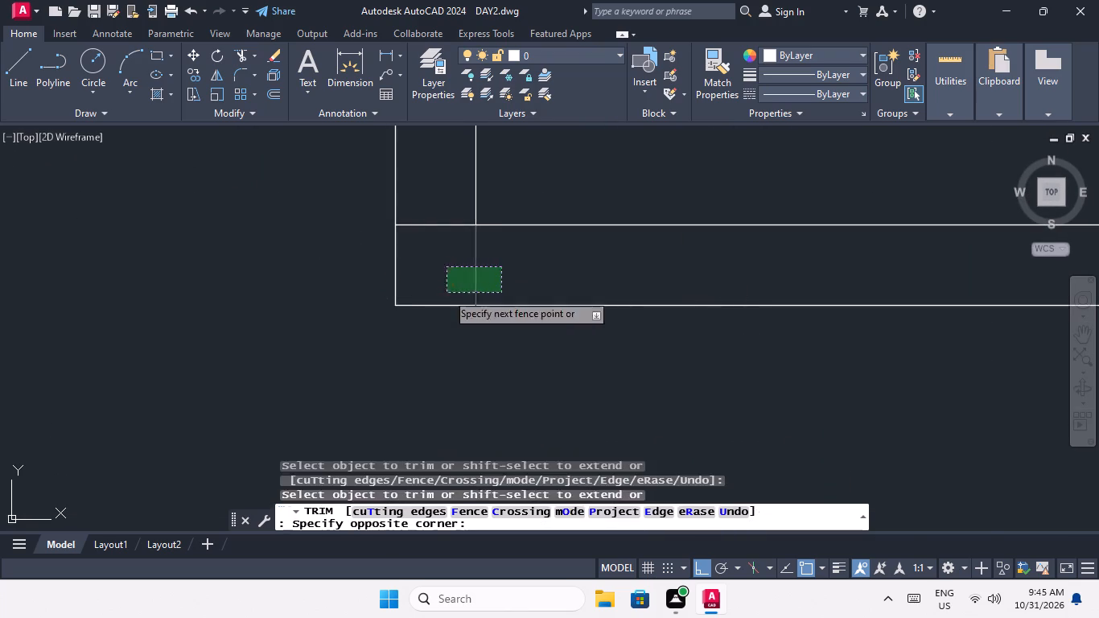
click(447, 293)
click(447, 266)
click(426, 209)
scroll(426, 209, down, 5)
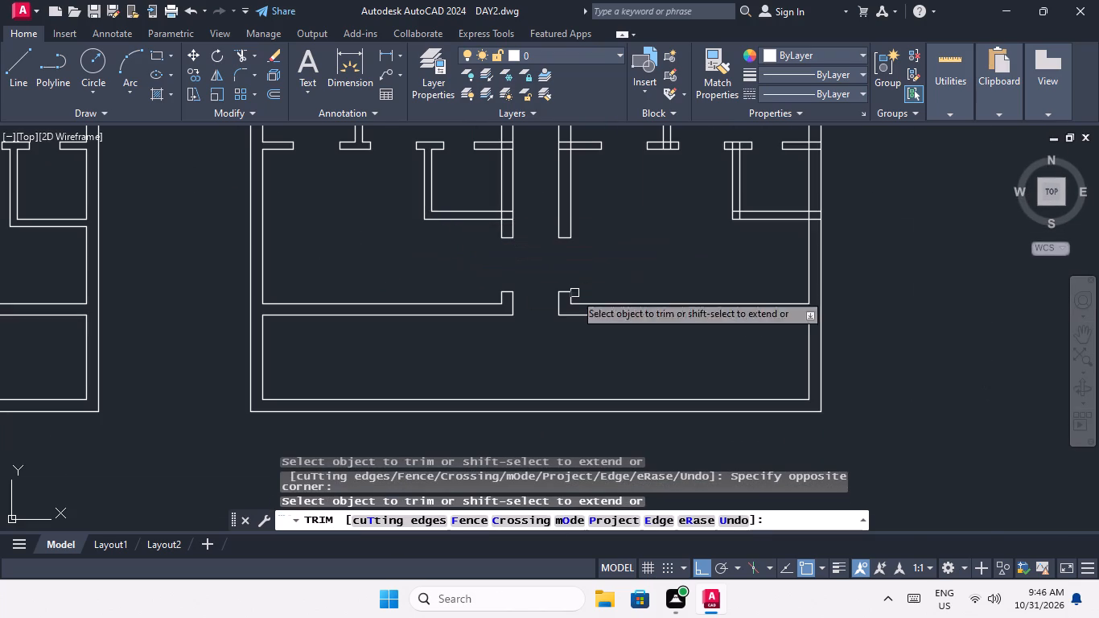
scroll(512, 207, up, 4)
drag(494, 311, 490, 284)
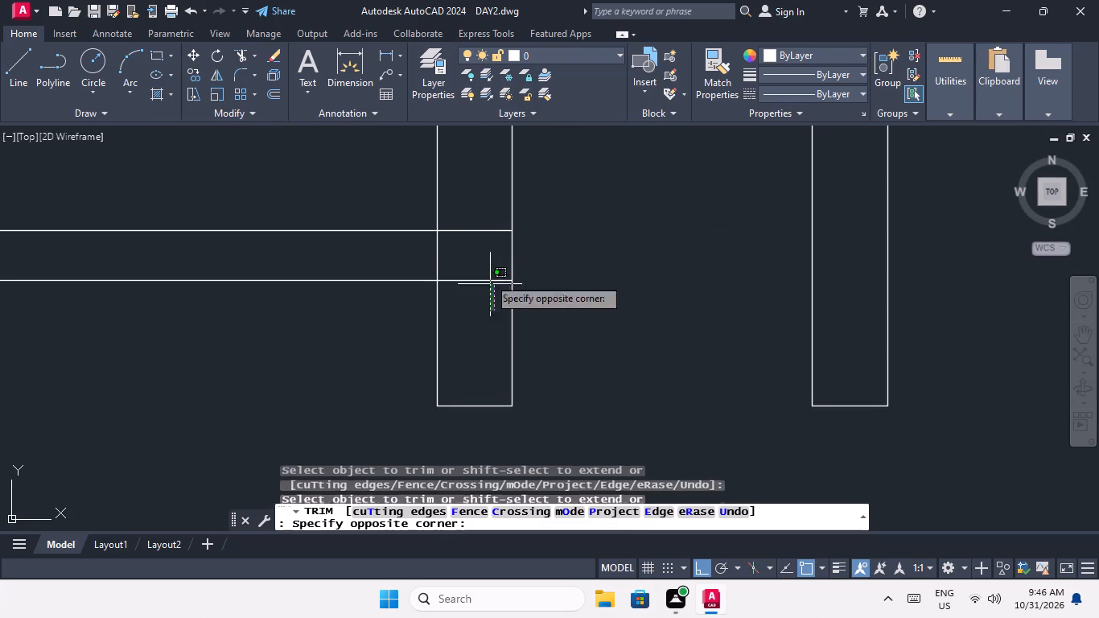
drag(475, 213, 461, 233)
drag(452, 244, 442, 248)
click(430, 252)
scroll(436, 243, down, 3)
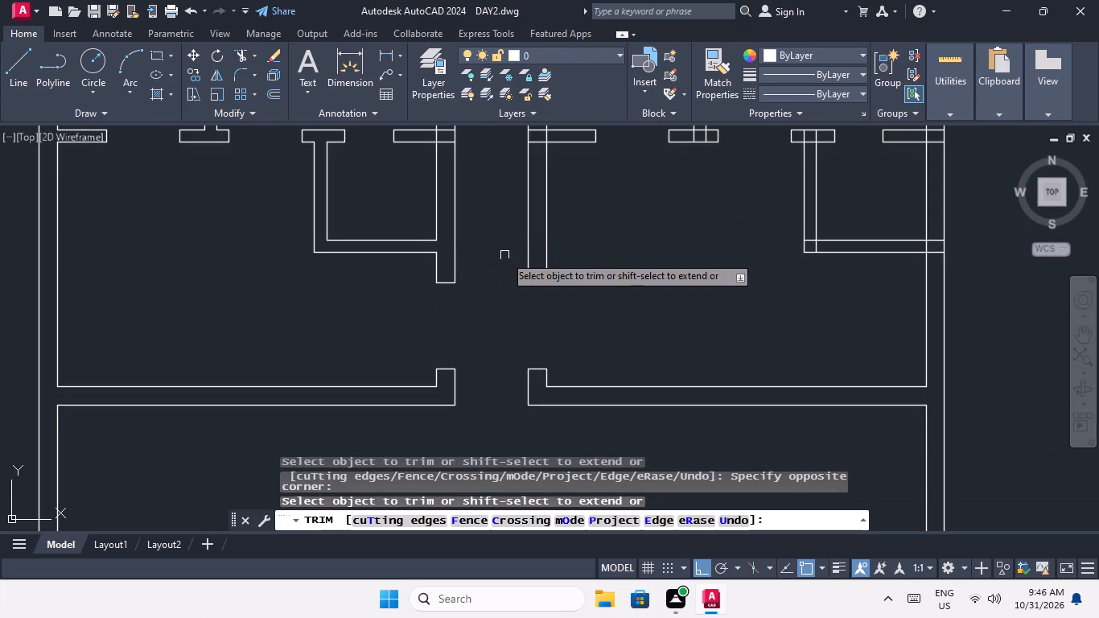
Trim the overlapping lines where the bottom row's short door walls meet the left and right corridor walls.
middle_drag(504, 252, 477, 340)
scroll(410, 213, up, 3)
drag(458, 306, 459, 305)
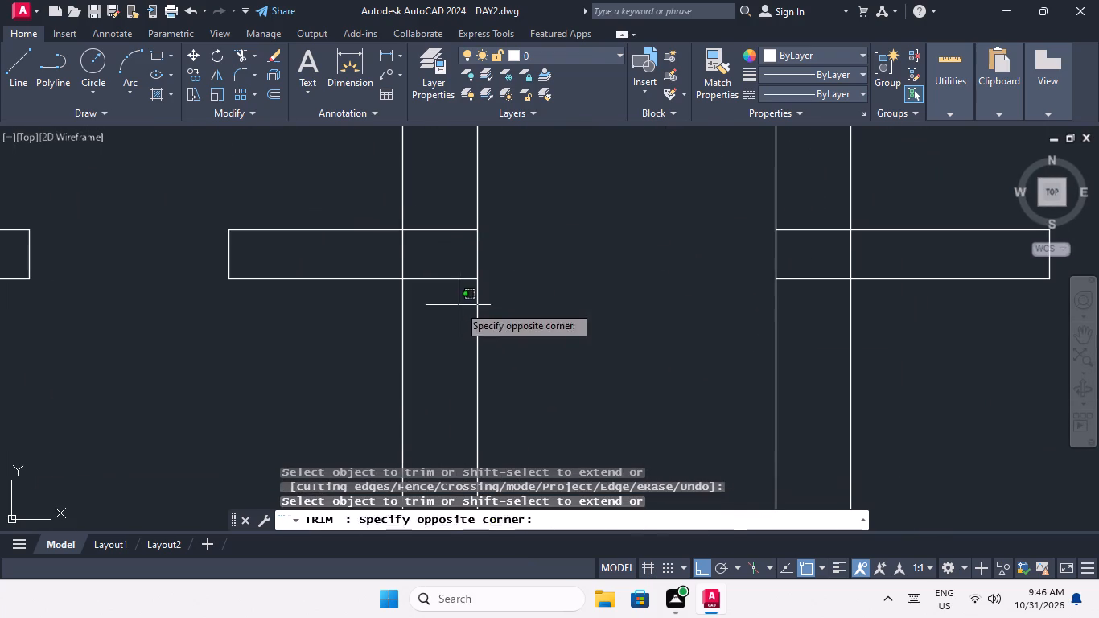
drag(459, 305, 454, 287)
click(431, 200)
drag(429, 241, 418, 245)
click(391, 249)
scroll(397, 241, down, 3)
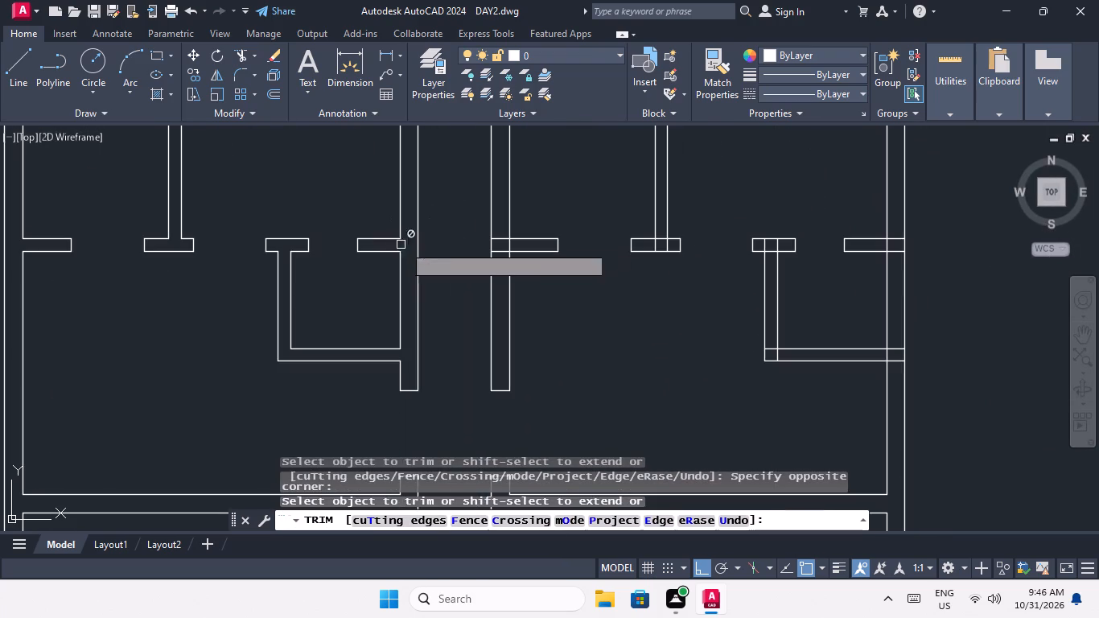
scroll(504, 233, up, 4)
drag(488, 373, 476, 338)
drag(458, 250, 459, 263)
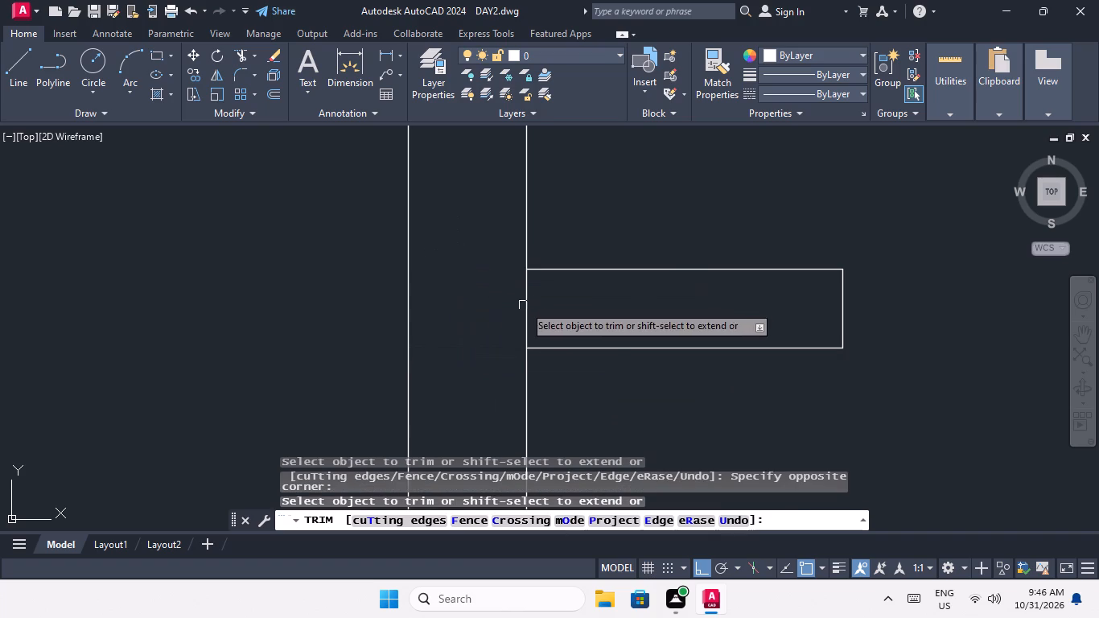
drag(541, 295, 533, 298)
click(512, 306)
scroll(496, 270, down, 4)
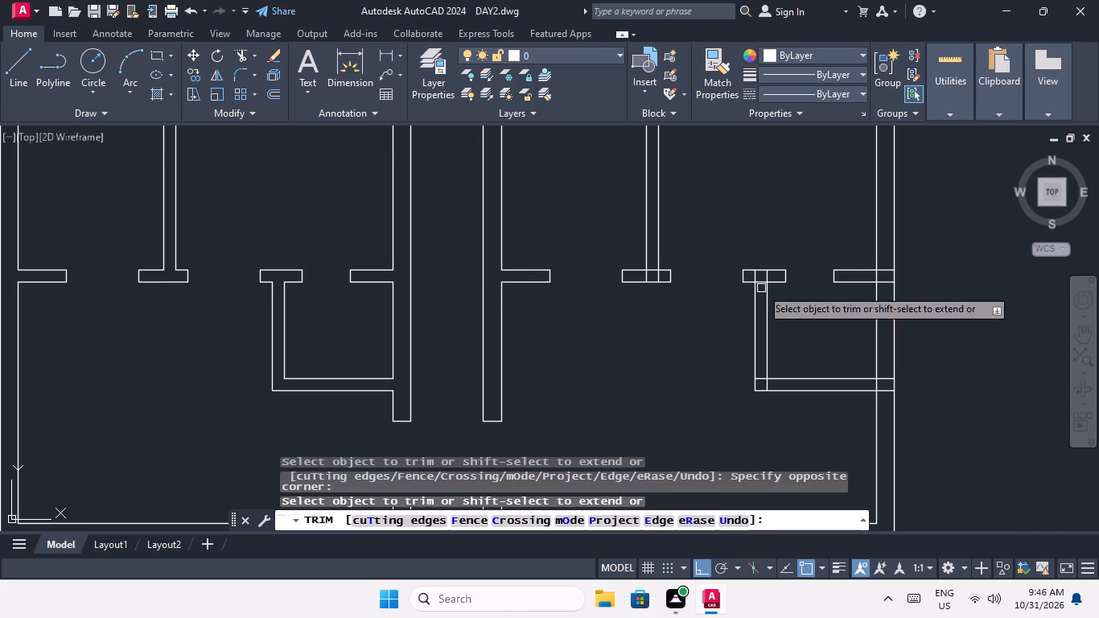
Trim the overlapping lines at the T-shaped junction below the bedroom partition in the right half of the bottom row.
scroll(661, 275, up, 4)
drag(661, 282, 650, 286)
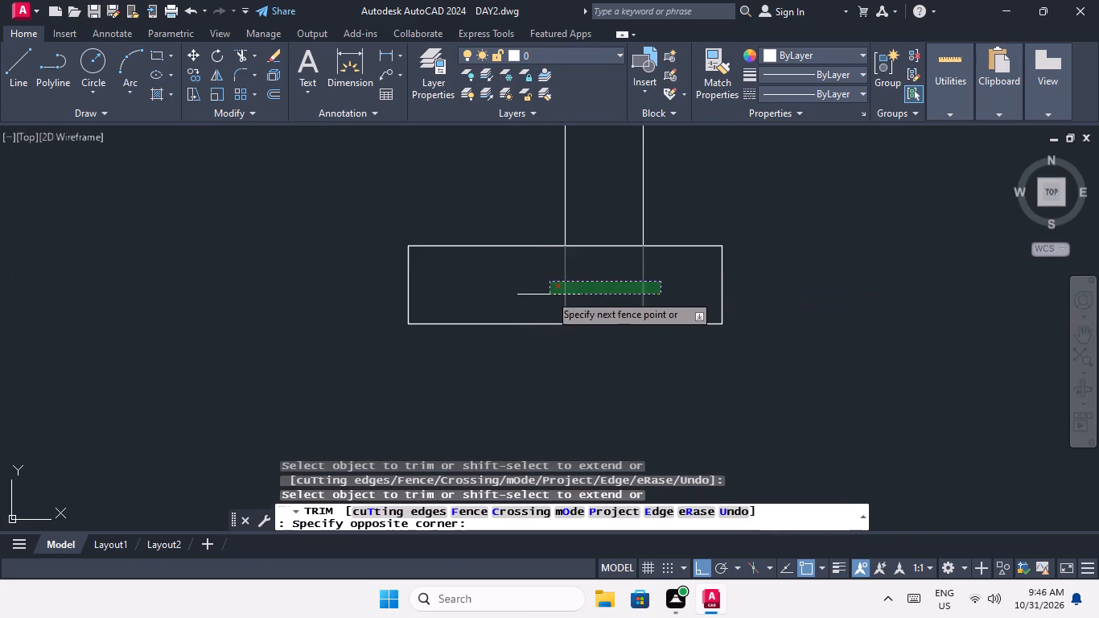
click(549, 293)
drag(618, 283, 615, 253)
click(604, 212)
scroll(597, 223, down, 5)
Trim the overlapping lines at both ends of the small room's lower wall in the right half of the bottom row.
middle_drag(632, 262, 499, 260)
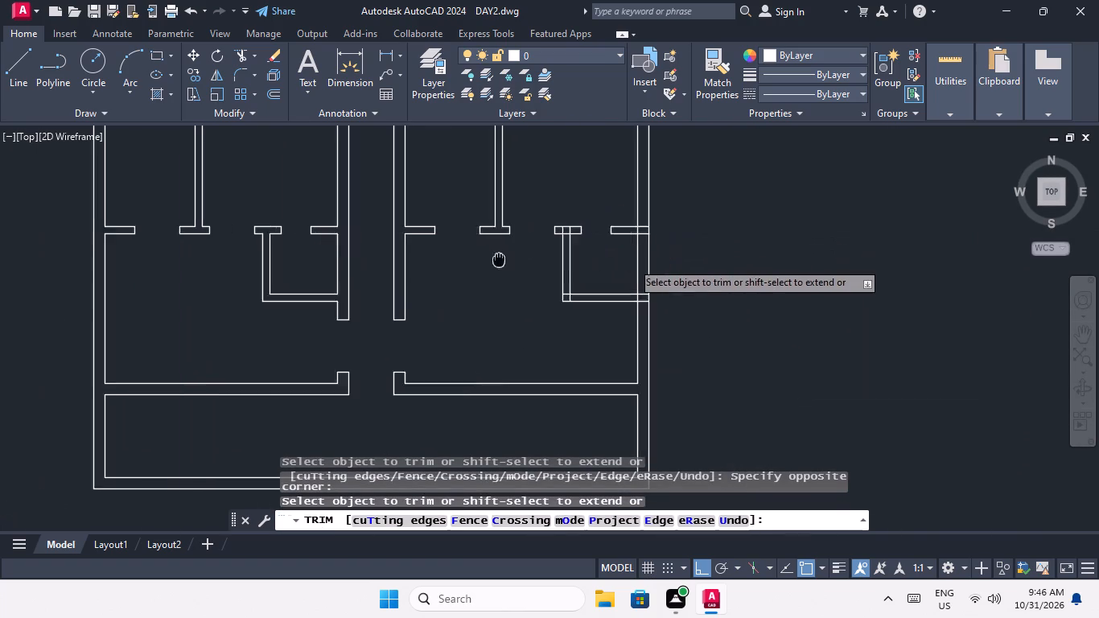
middle_drag(499, 260, 312, 260)
scroll(356, 296, up, 5)
drag(296, 309, 286, 315)
click(264, 324)
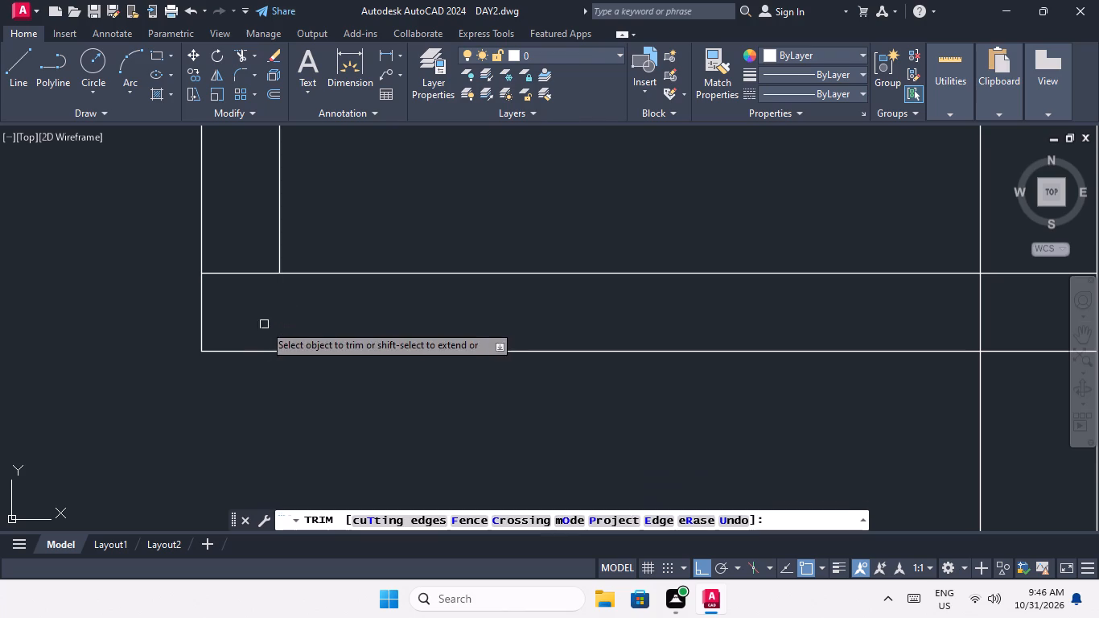
drag(258, 313, 253, 303)
click(231, 254)
scroll(232, 254, down, 4)
scroll(328, 258, up, 2)
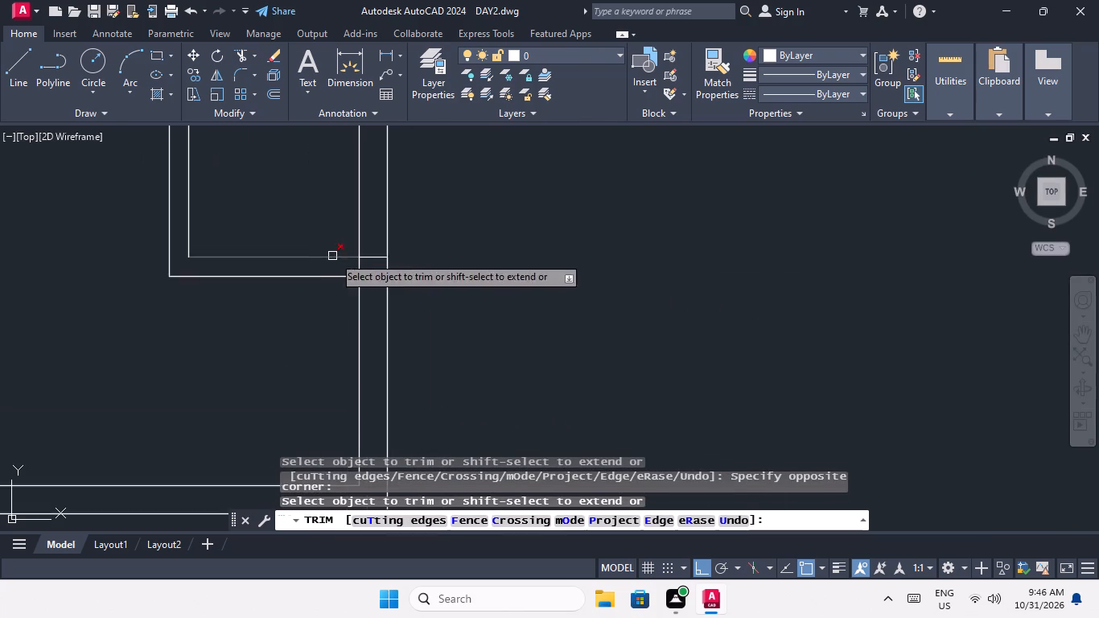
scroll(335, 256, up, 1)
drag(415, 286, 404, 288)
click(368, 290)
drag(419, 337, 420, 320)
click(420, 232)
scroll(565, 293, down, 3)
Trim the overlapping lines where the bottom row's short door wall meets the right outer wall.
middle_drag(586, 315, 571, 510)
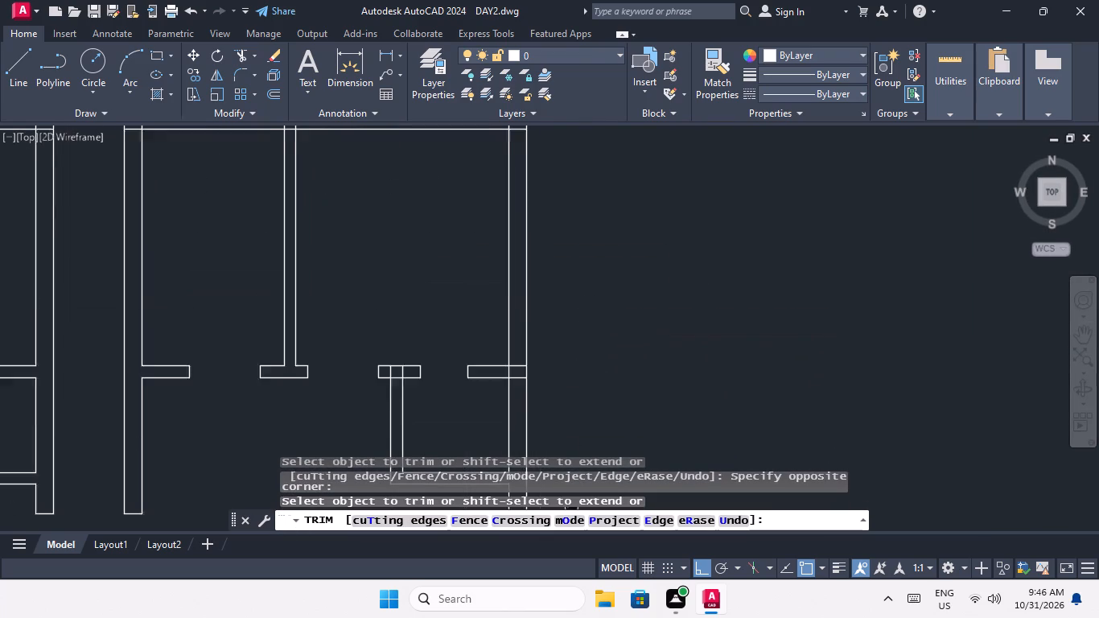
middle_drag(571, 510, 574, 516)
scroll(521, 410, up, 4)
middle_drag(483, 288, 495, 375)
drag(520, 415, 520, 416)
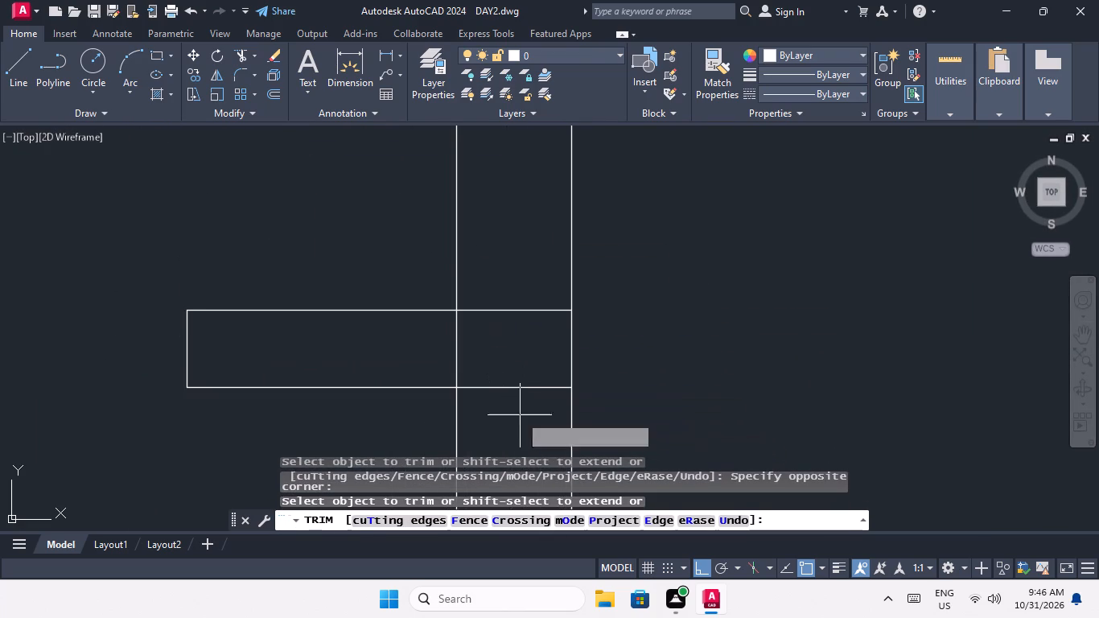
drag(520, 416, 511, 389)
drag(500, 280, 499, 330)
click(496, 356)
click(402, 348)
scroll(443, 330, down, 2)
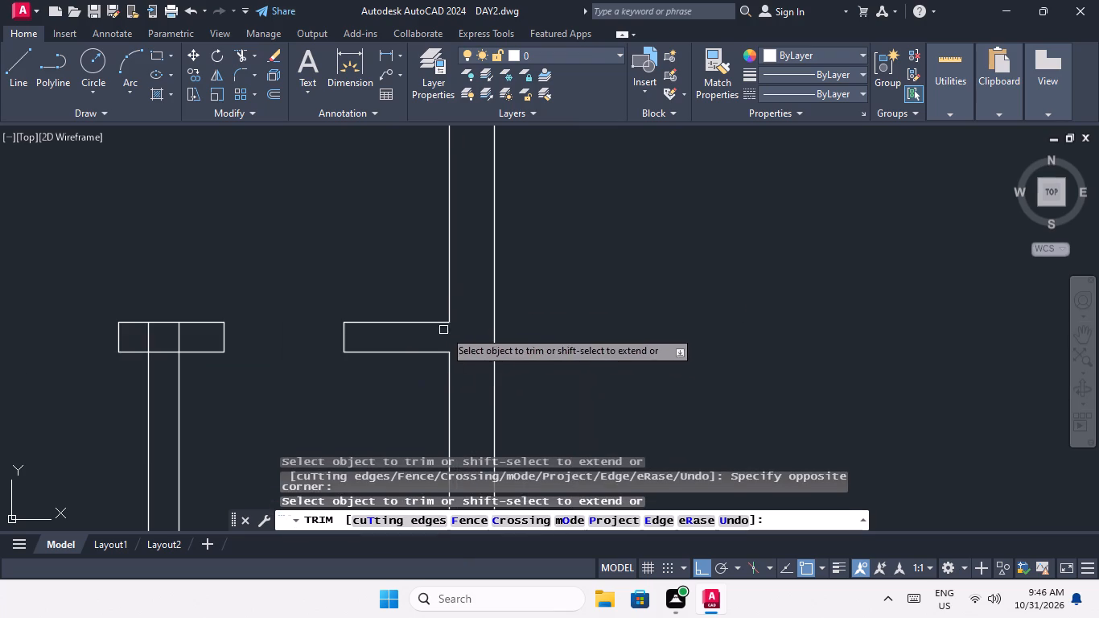
Trim the overlapping lines at the T-shaped junction atop the small room's side wall in the bottom row's right half.
middle_drag(236, 363, 371, 343)
scroll(292, 321, up, 3)
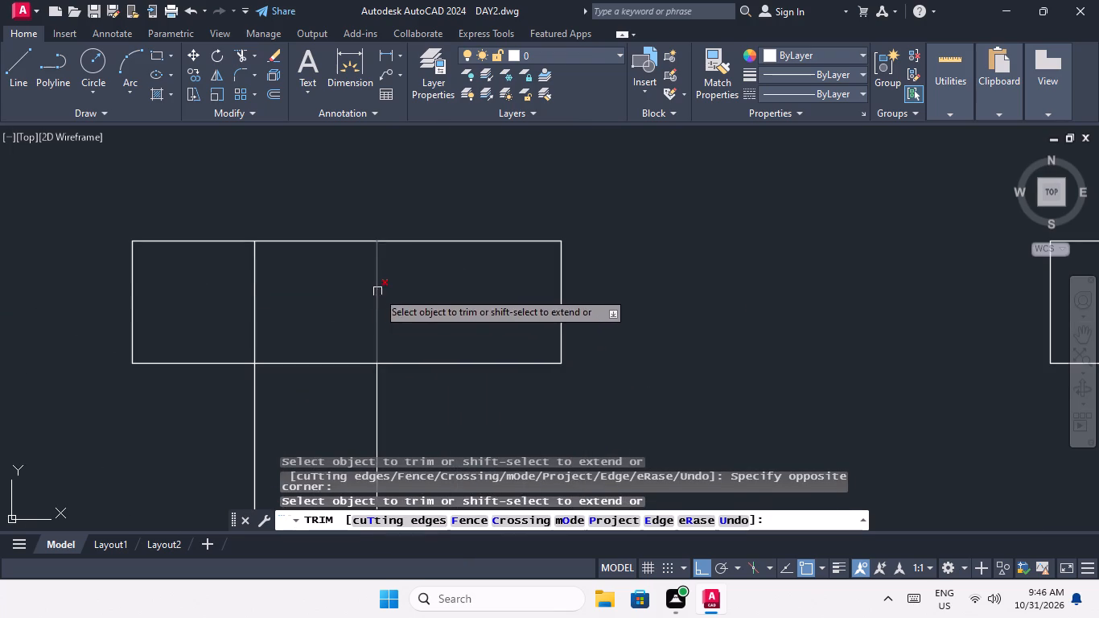
drag(385, 278, 373, 282)
click(185, 285)
drag(355, 394, 338, 367)
click(319, 319)
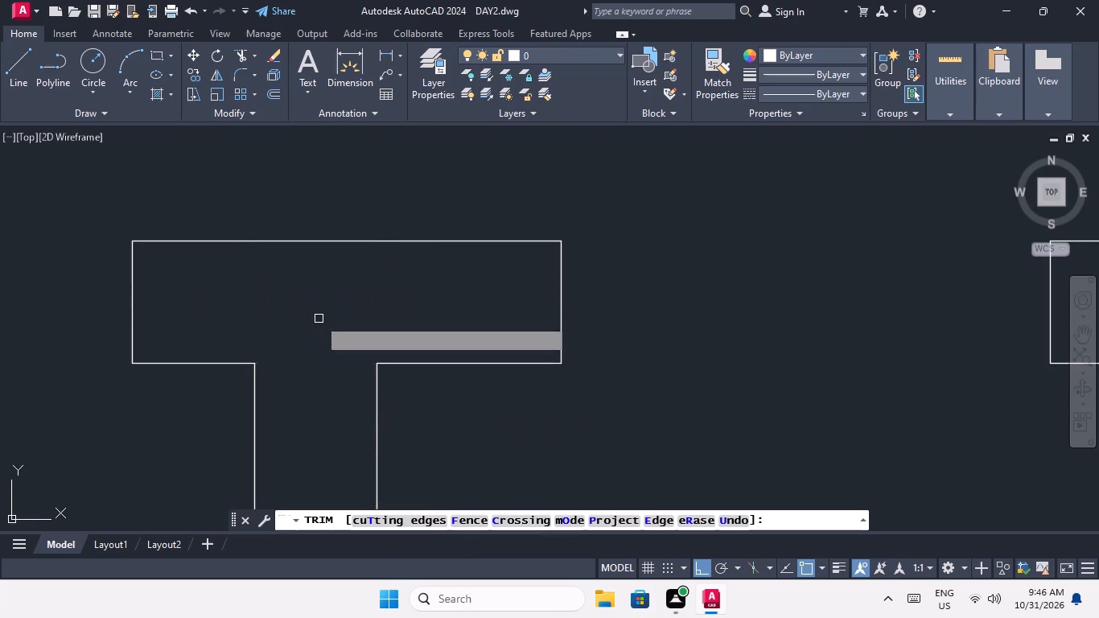
scroll(367, 290, down, 4)
Trim the overlapping lines where the cross wall above the bottom row meets the left outer wall and the left partition.
scroll(411, 327, down, 3)
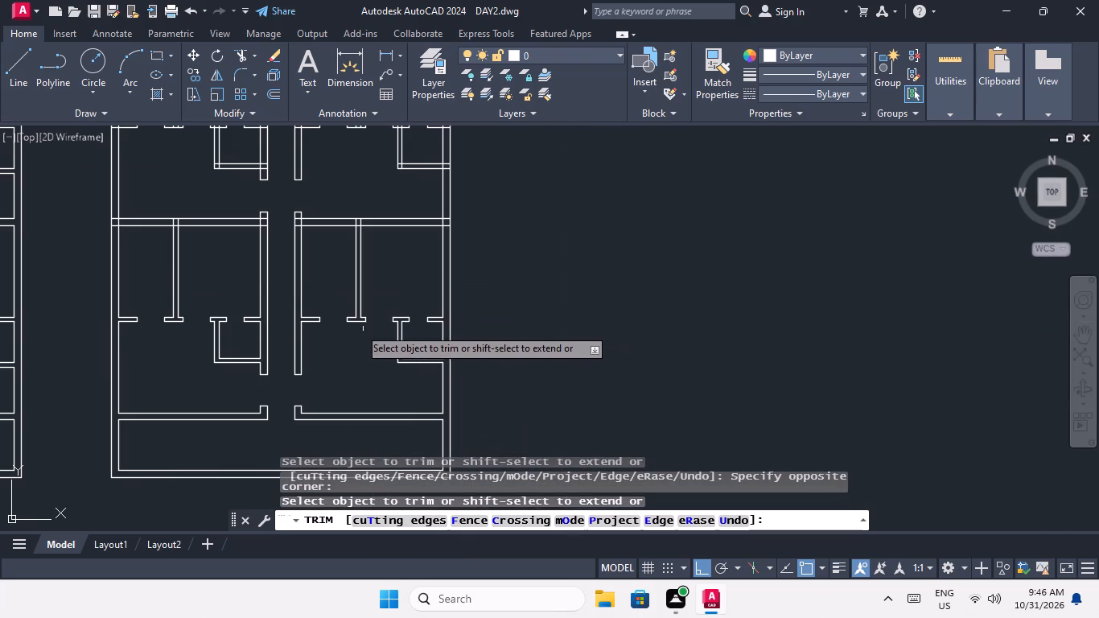
scroll(96, 213, up, 2)
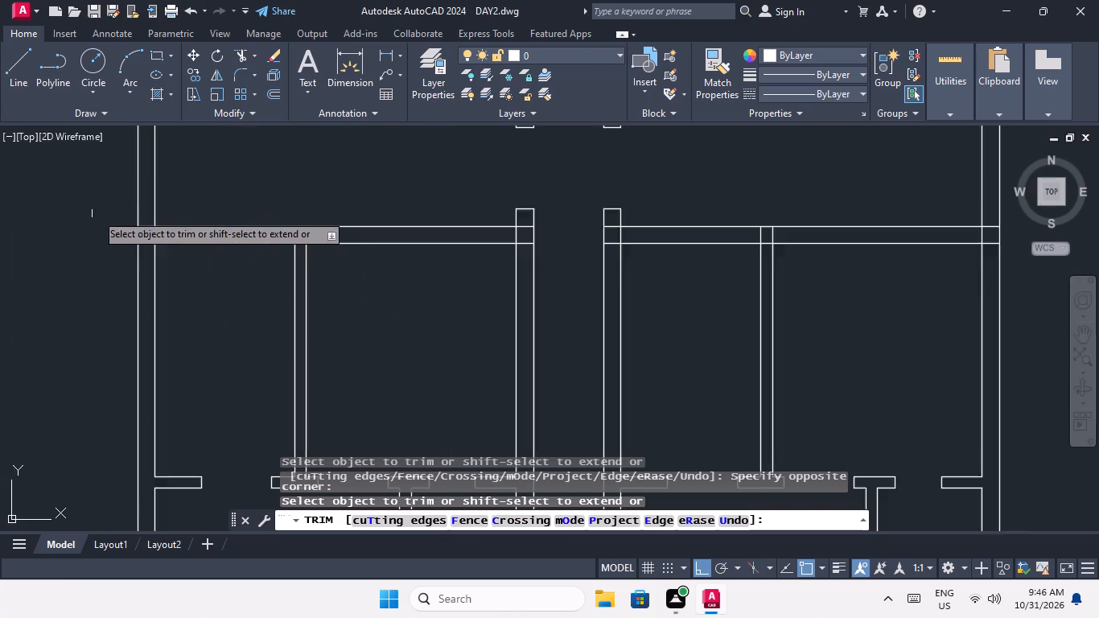
scroll(96, 213, up, 2)
scroll(226, 242, up, 3)
drag(226, 447, 216, 373)
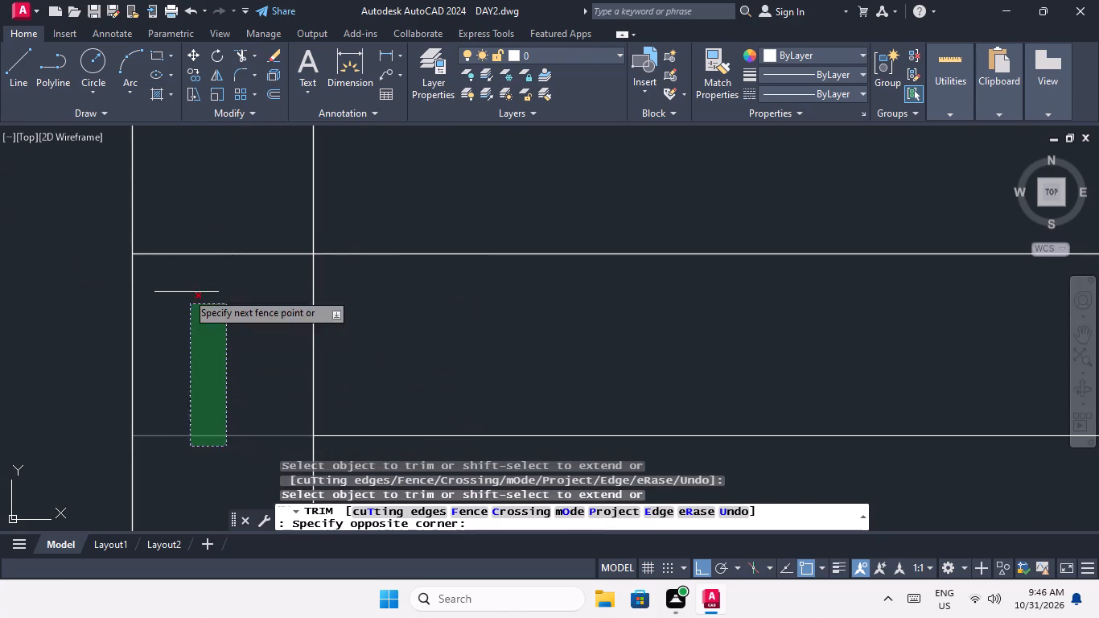
click(176, 224)
drag(337, 303, 295, 340)
click(271, 350)
scroll(275, 303, down, 4)
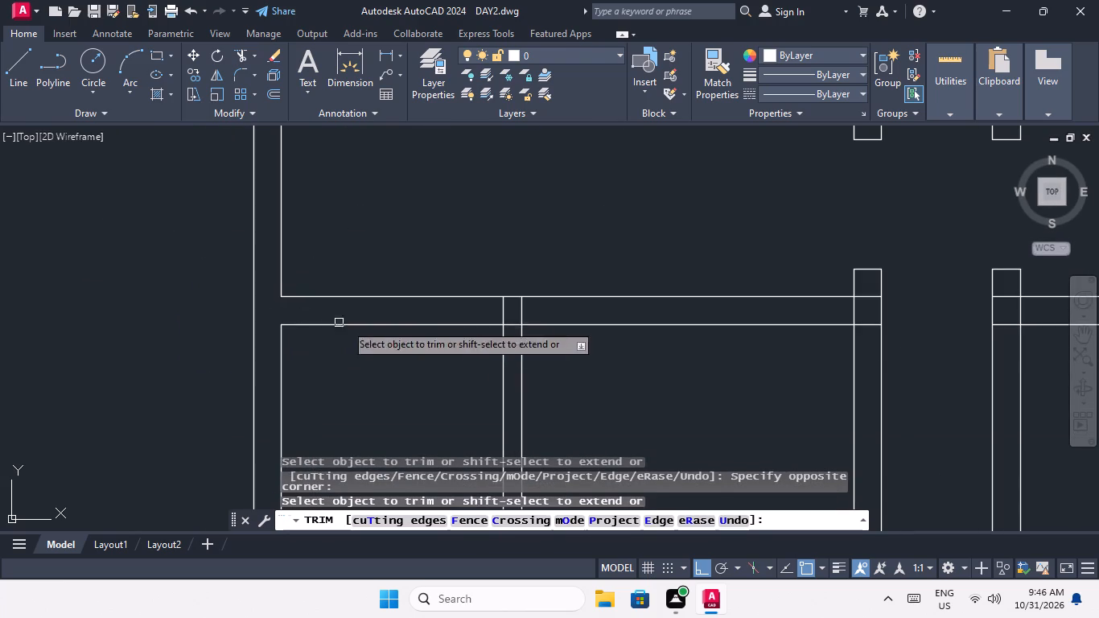
scroll(532, 317, up, 3)
drag(521, 281, 469, 305)
click(357, 305)
drag(459, 371, 448, 351)
click(430, 316)
Trim the overlapping lines where the cross wall above the bottom row meets both corridor walls.
scroll(429, 315, down, 5)
scroll(562, 325, up, 3)
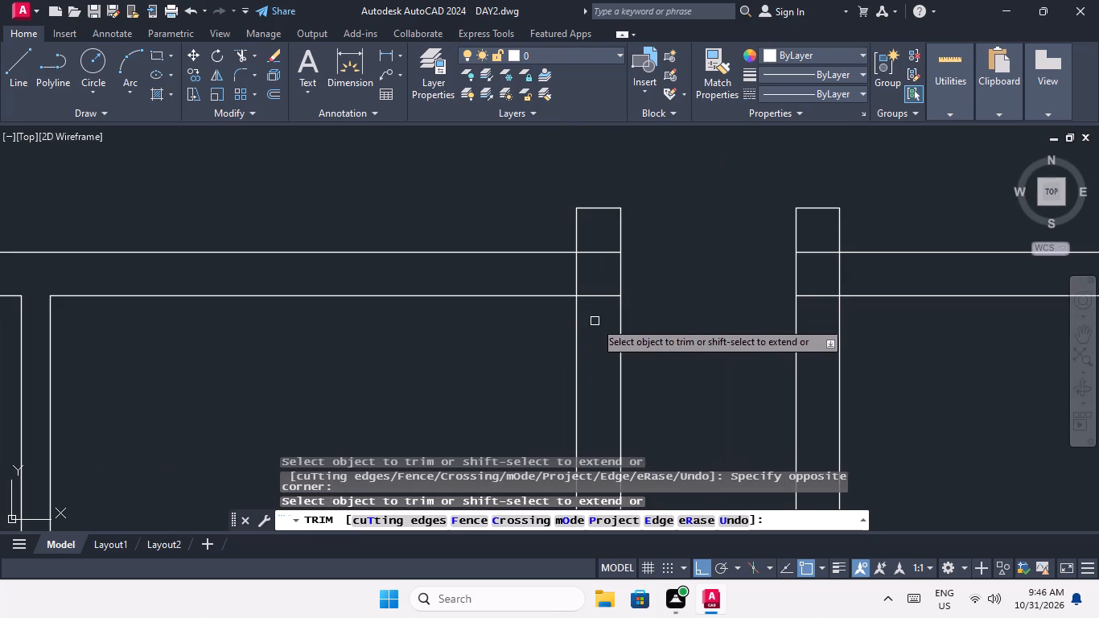
scroll(597, 268, up, 3)
drag(625, 419, 607, 365)
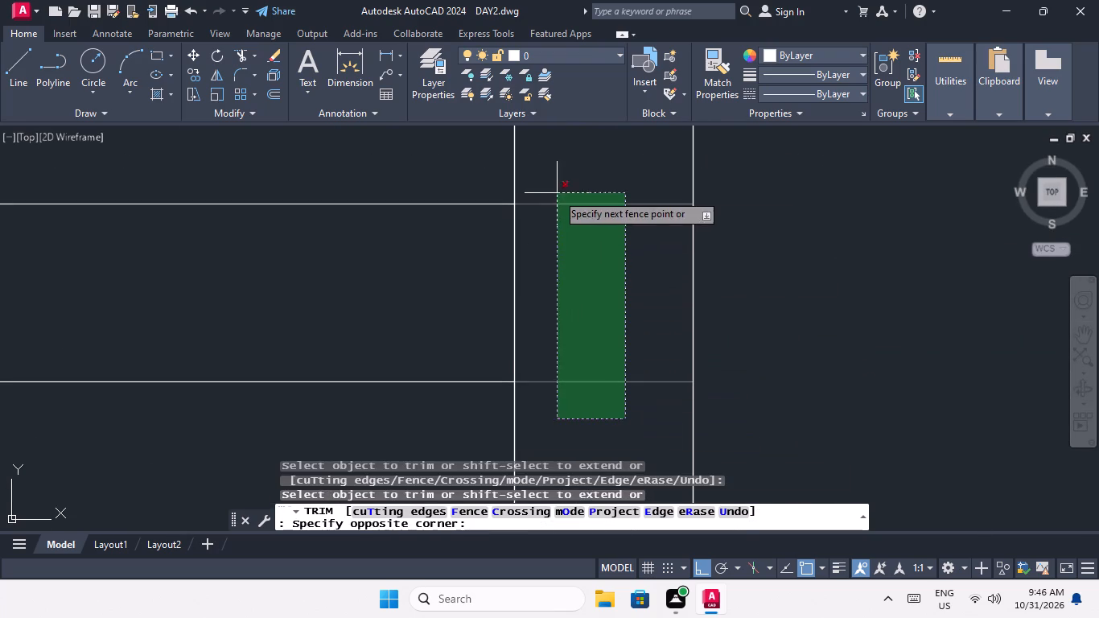
click(557, 193)
drag(564, 256, 493, 299)
click(455, 302)
scroll(467, 272, down, 4)
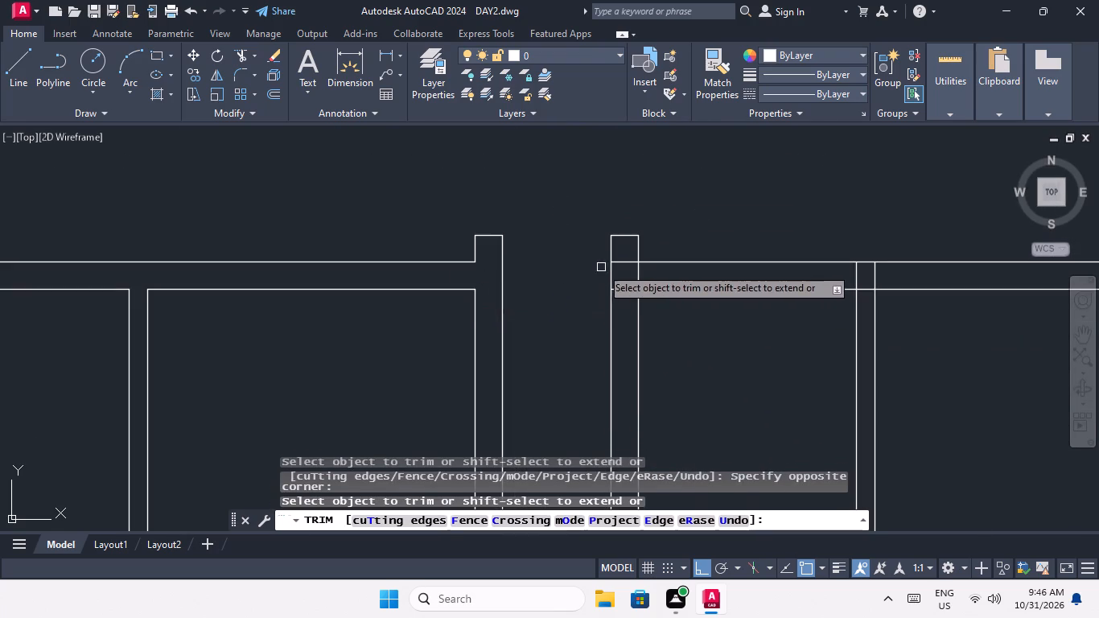
scroll(603, 270, up, 3)
drag(723, 365, 715, 356)
click(652, 225)
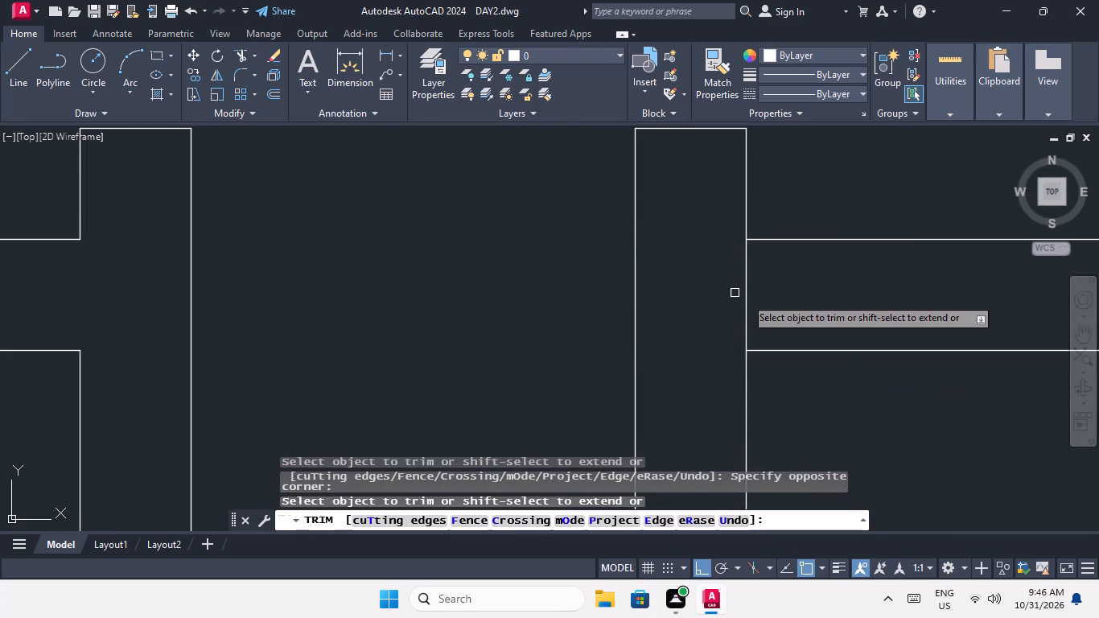
drag(760, 278, 715, 318)
click(691, 327)
scroll(691, 314, down, 5)
Trim the overlapping lines where the cross wall above the bottom row meets the right half's partition.
middle_drag(619, 375, 561, 179)
scroll(549, 212, down, 2)
middle_drag(554, 236, 339, 336)
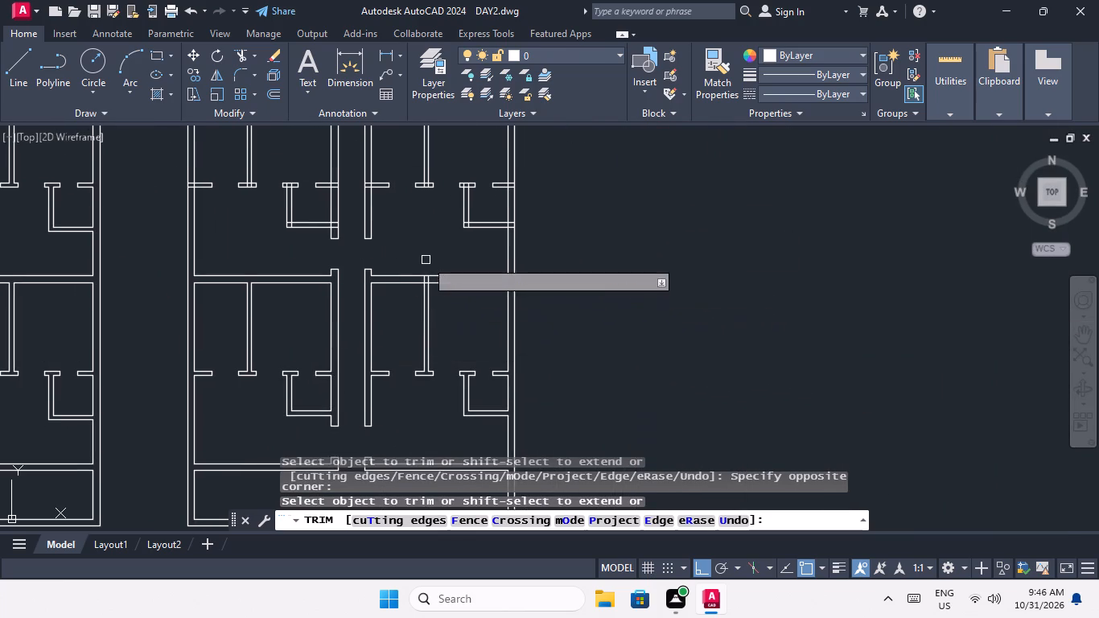
scroll(426, 282, up, 6)
drag(512, 257, 484, 269)
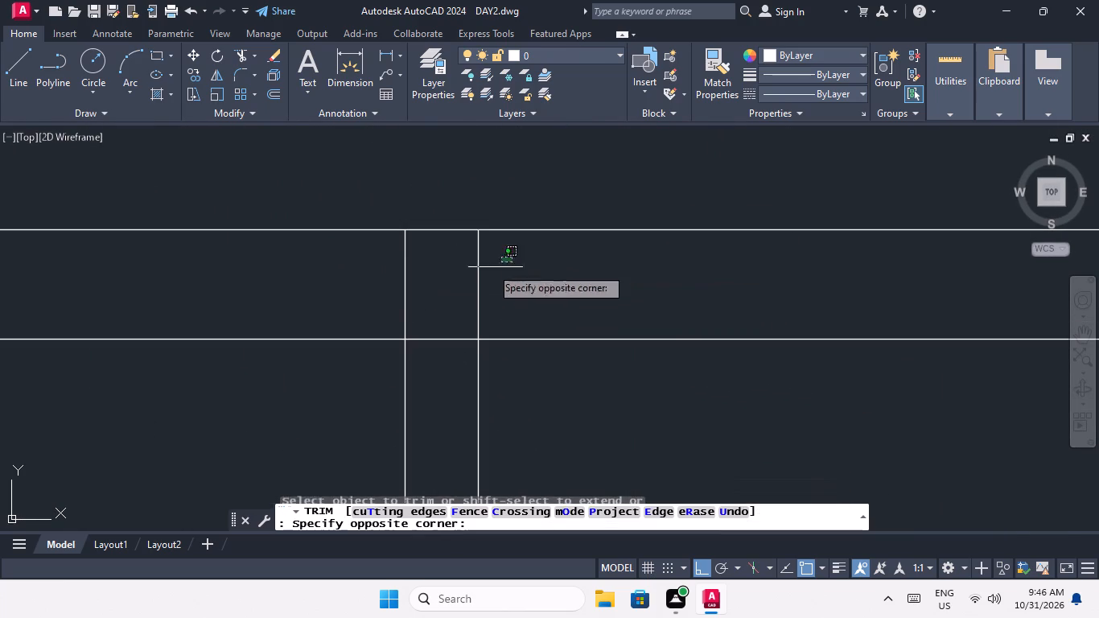
drag(484, 269, 459, 274)
drag(335, 280, 359, 295)
drag(447, 360, 438, 324)
click(424, 292)
Trim the overlapping lines where the cross wall above the bottom row meets the right outer wall.
scroll(424, 292, down, 5)
scroll(570, 288, up, 5)
drag(537, 406, 529, 380)
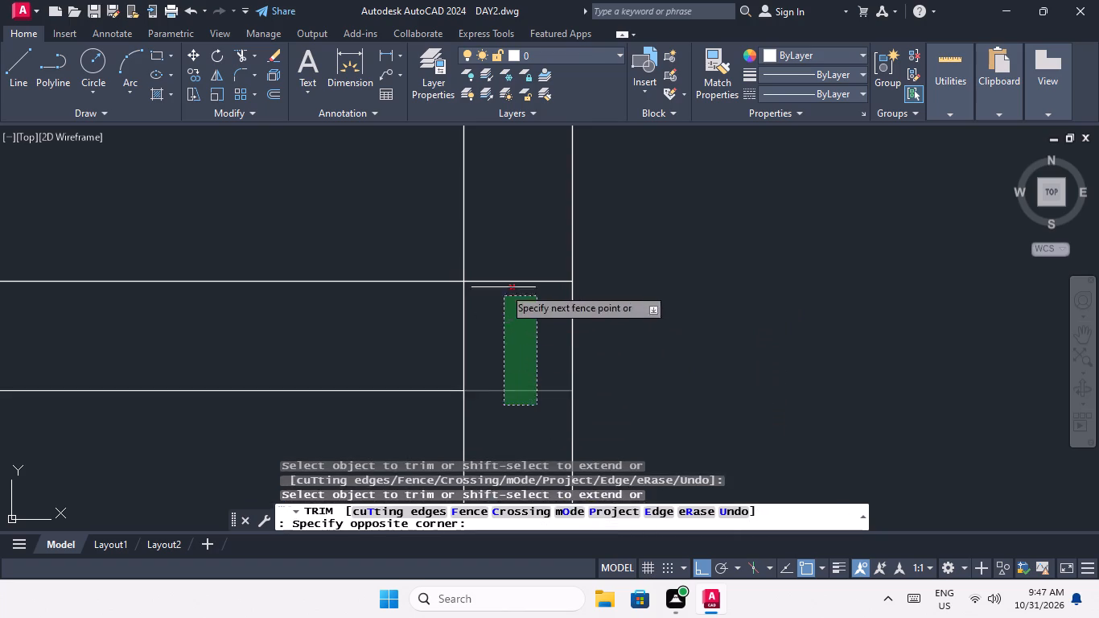
drag(500, 253, 502, 270)
drag(507, 319, 480, 340)
click(435, 352)
scroll(438, 323, down, 5)
Trim the overlapping lines where the right small room's lower wall meets the outer wall in the second row from the bottom.
middle_drag(533, 313, 533, 307)
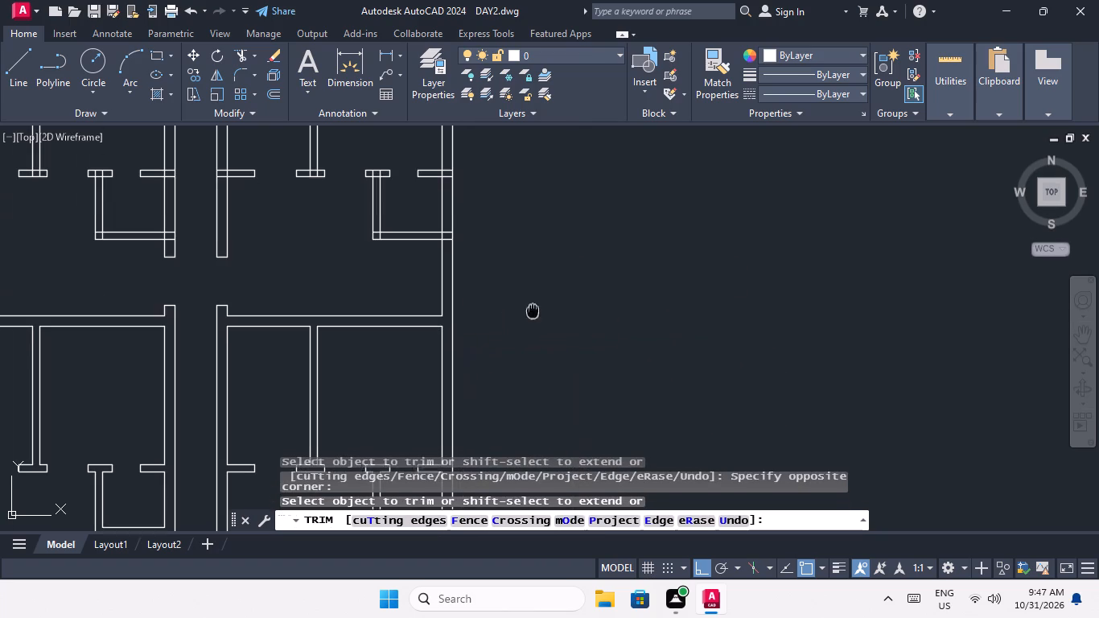
middle_drag(533, 307, 525, 231)
scroll(512, 240, down, 2)
middle_drag(512, 245, 515, 344)
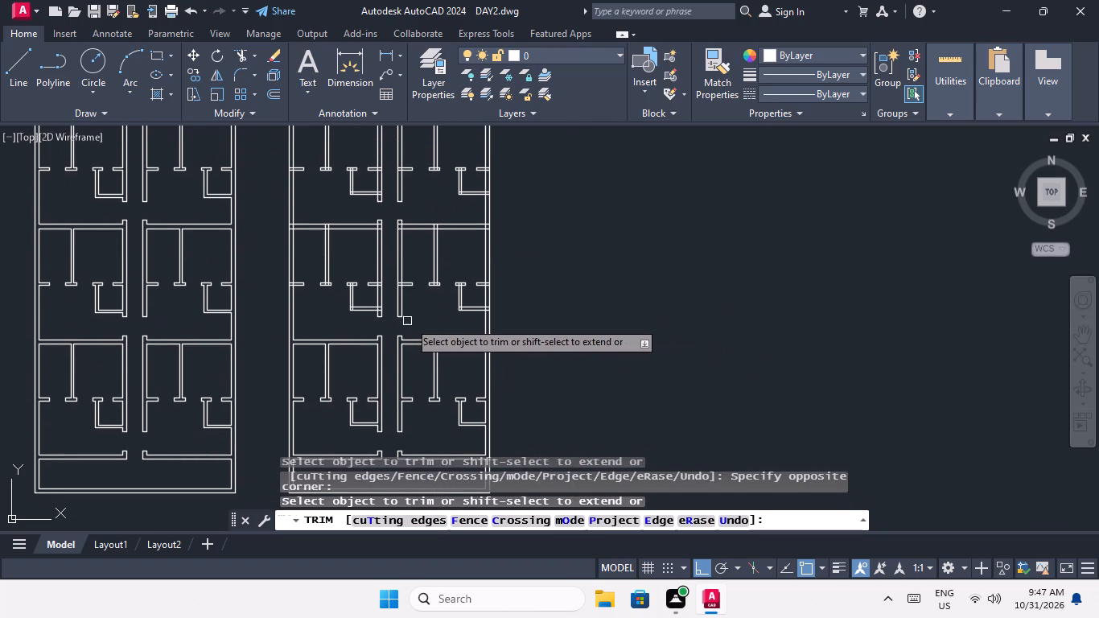
scroll(488, 306, up, 8)
drag(483, 443, 483, 441)
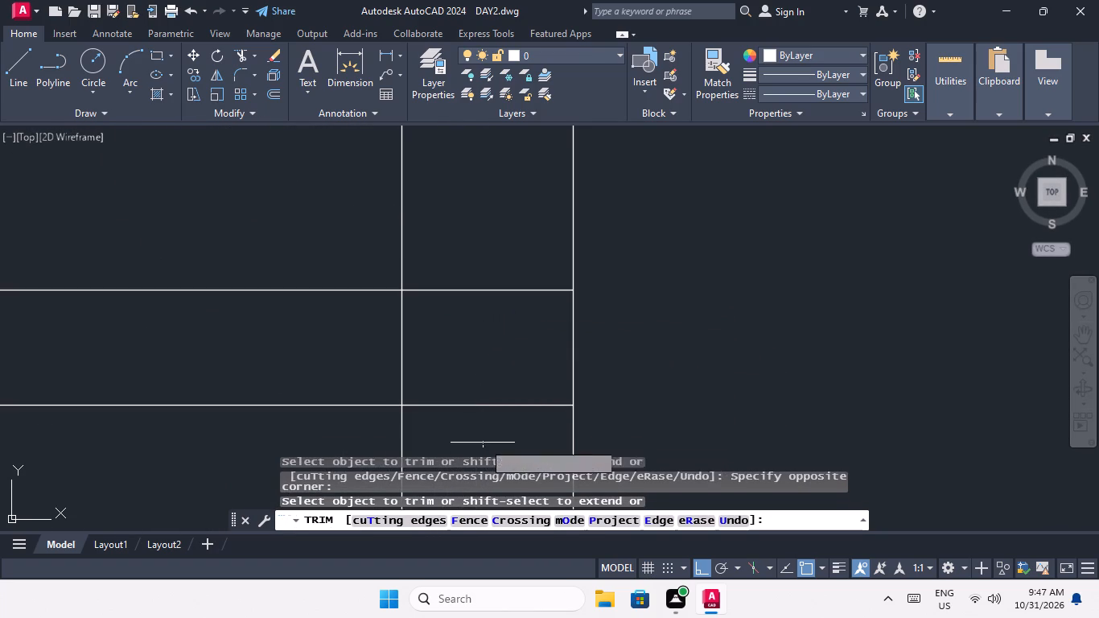
drag(483, 441, 466, 378)
drag(453, 232, 443, 324)
drag(440, 338, 368, 350)
click(352, 343)
scroll(380, 311, down, 4)
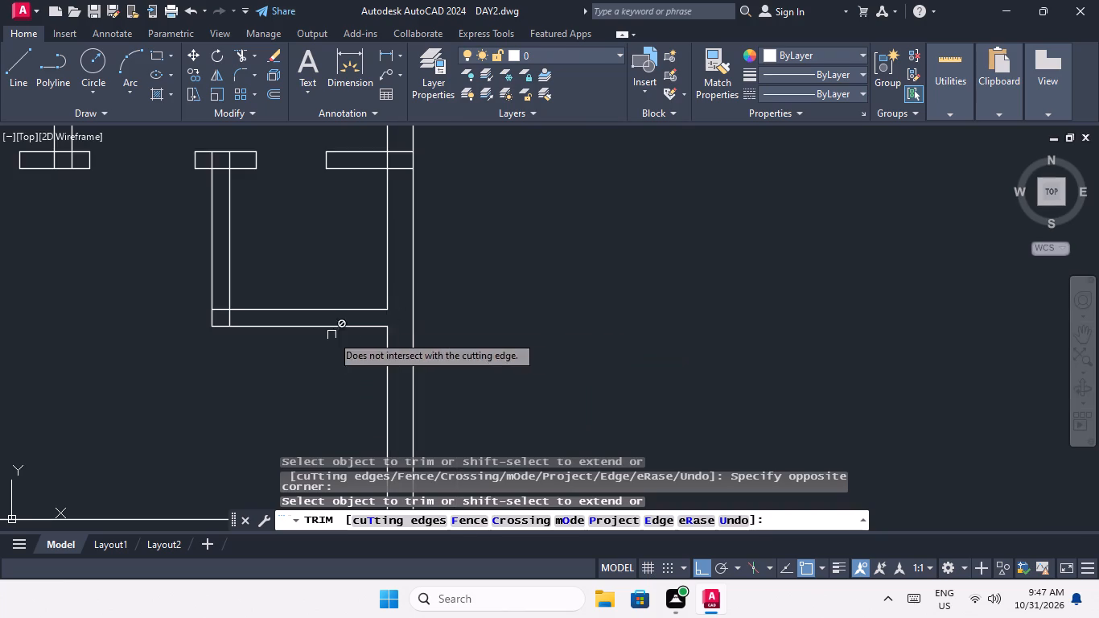
Trim the overlapping lines at the lower-left corner of the right small room in the second row from the bottom.
scroll(253, 311, up, 4)
middle_drag(210, 341, 669, 348)
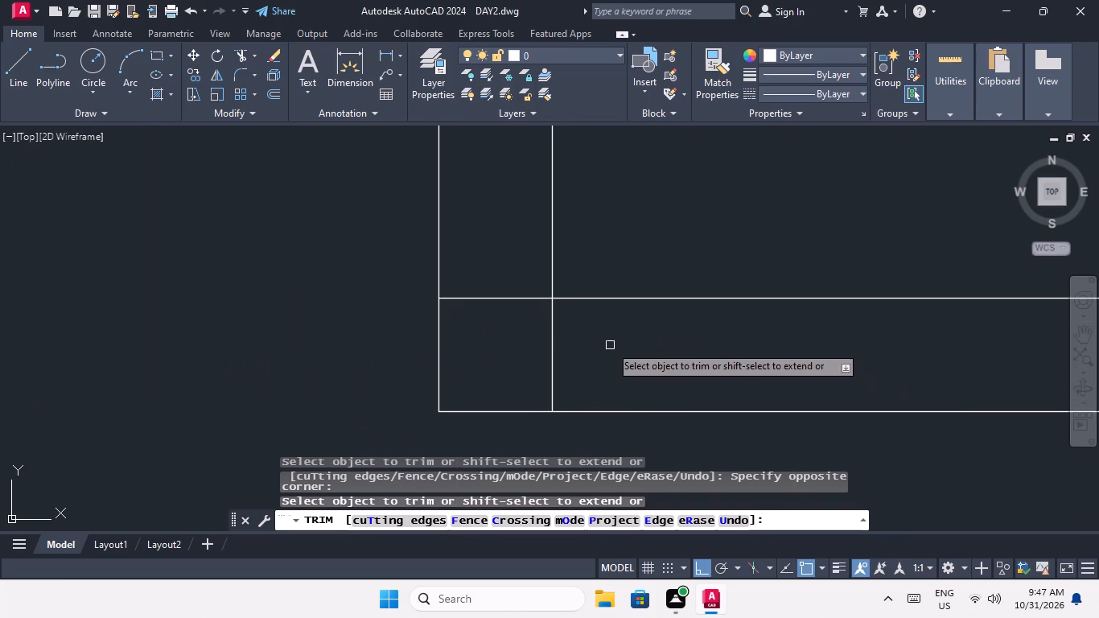
drag(607, 339, 597, 355)
click(535, 375)
drag(533, 367, 512, 333)
click(493, 278)
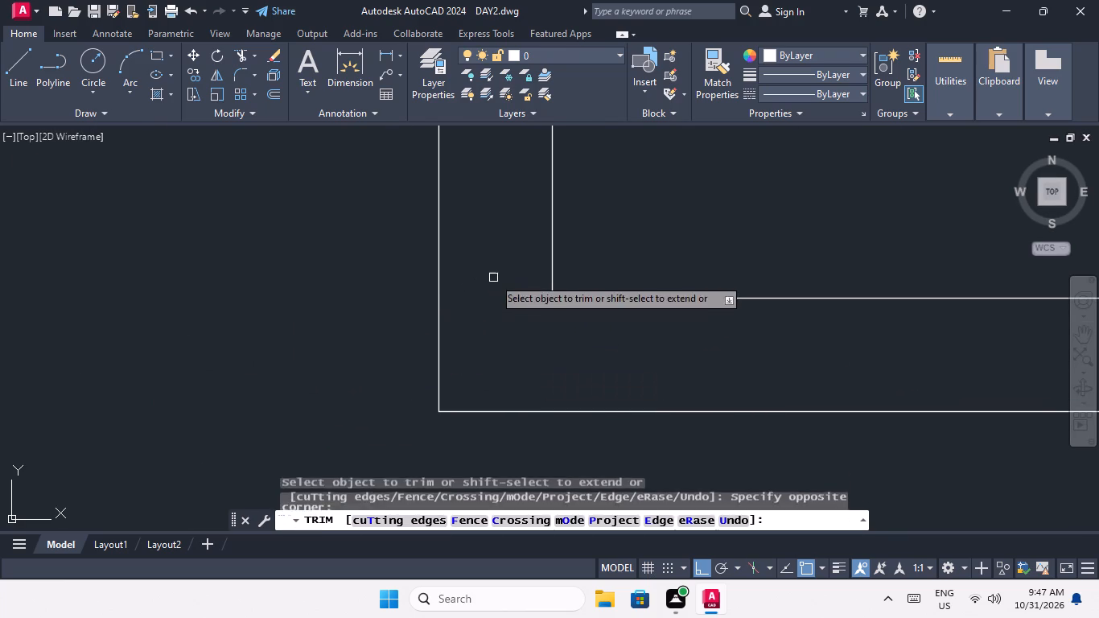
scroll(492, 274, down, 5)
Trim the overlapping lines where the short door wall meets the right outer wall in the second row from the bottom.
middle_drag(428, 295, 472, 305)
middle_drag(501, 306, 528, 378)
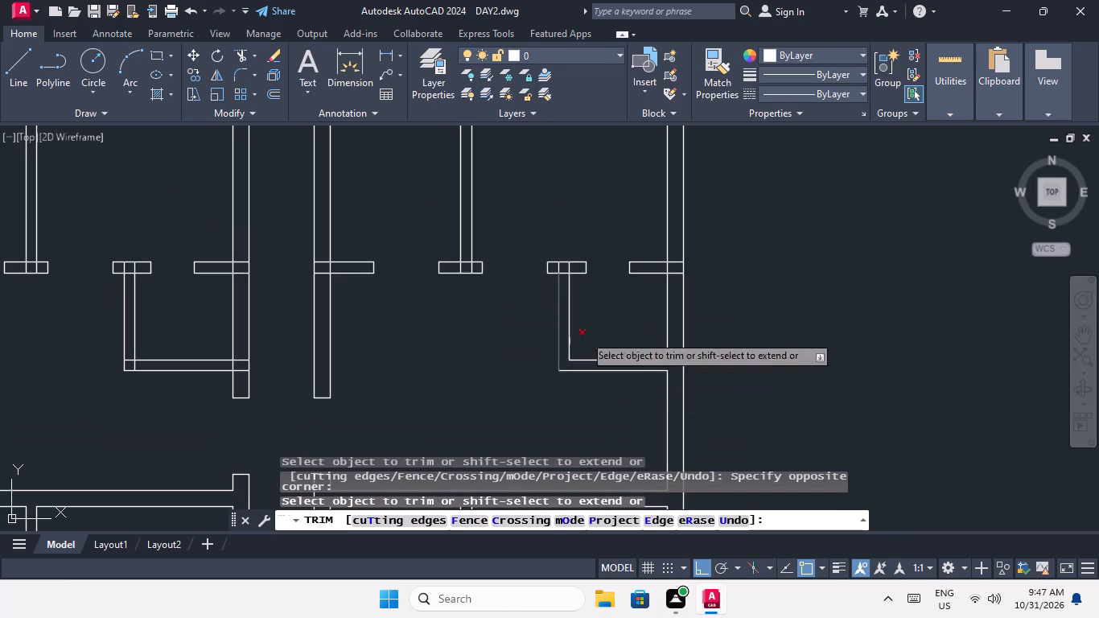
scroll(681, 249, up, 4)
drag(665, 427, 650, 380)
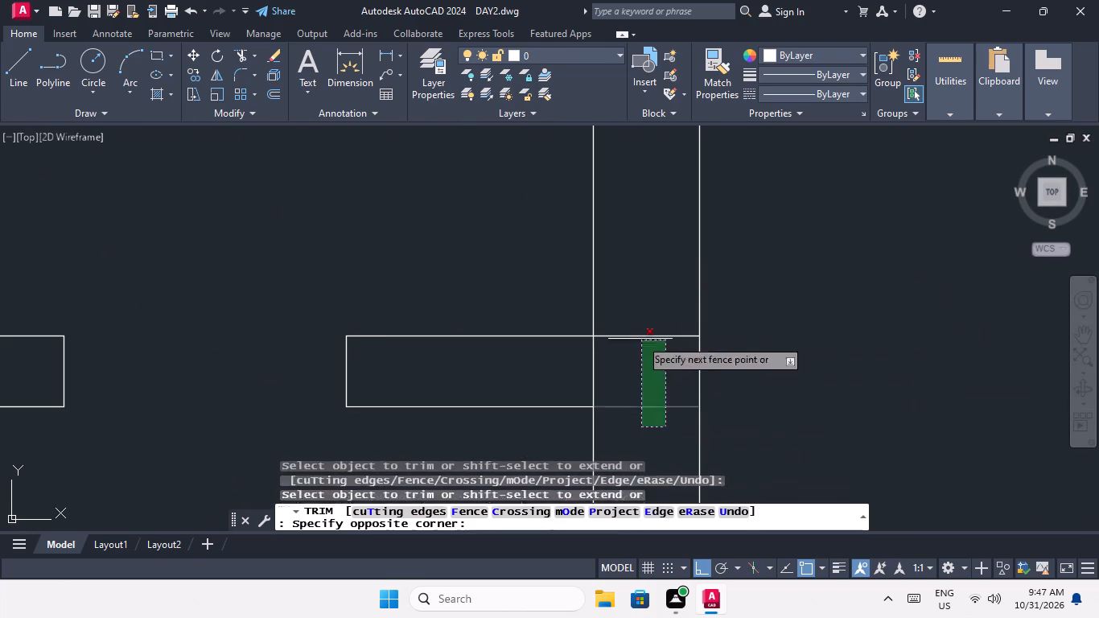
drag(638, 326, 628, 356)
drag(615, 360, 599, 369)
click(545, 388)
scroll(559, 369, down, 4)
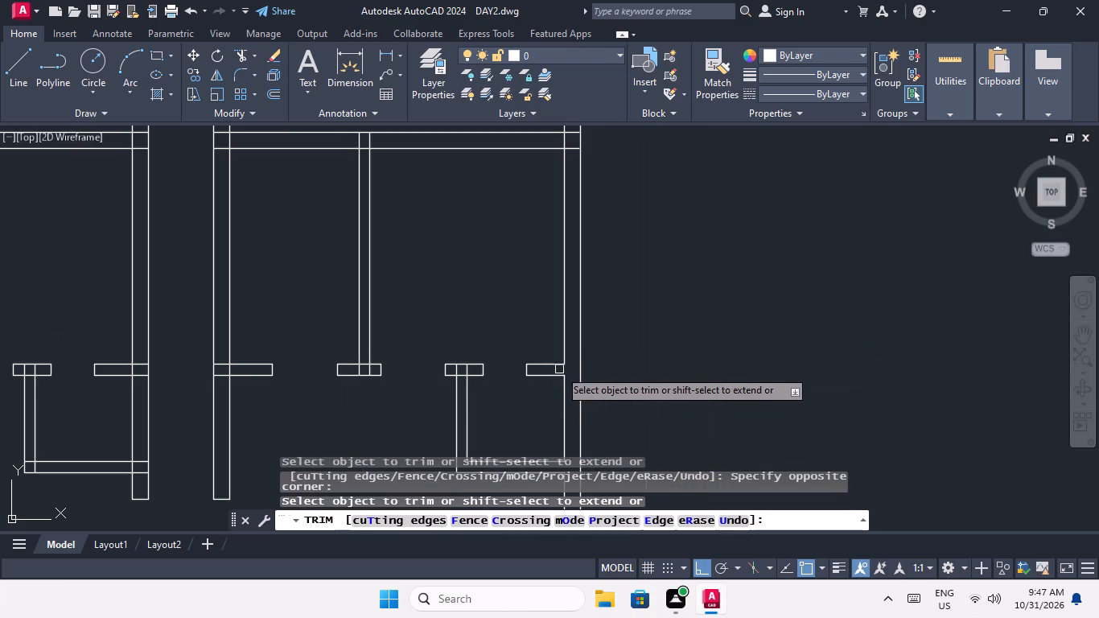
Trim the overlapping lines at the T-shaped junction atop the right small room's side wall in the second row from the bottom.
scroll(476, 326, up, 3)
middle_drag(472, 389, 476, 117)
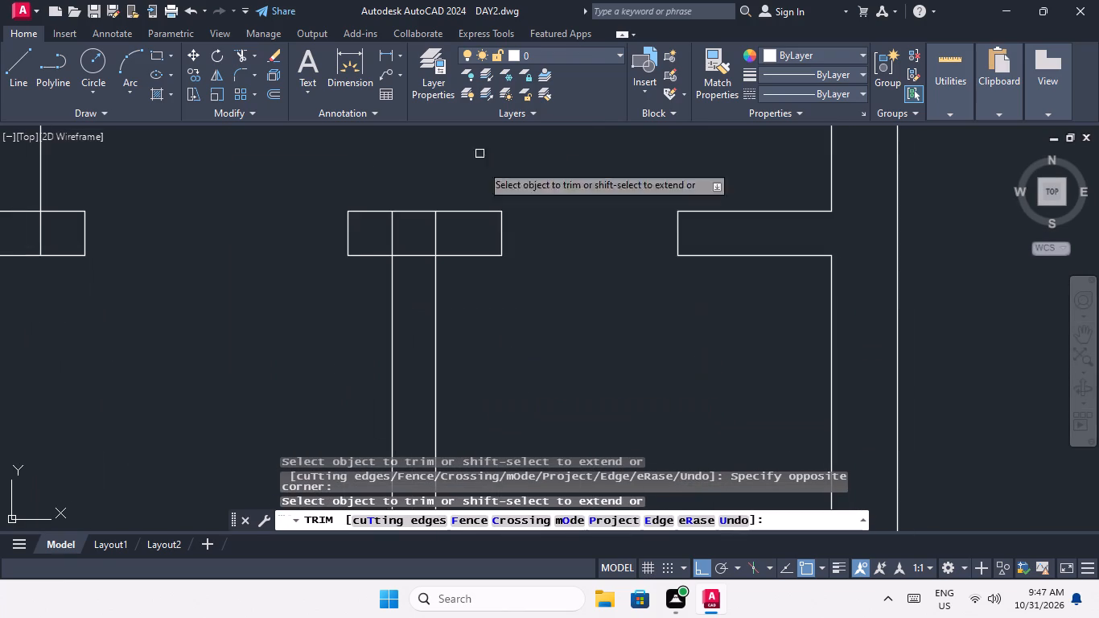
scroll(444, 233, up, 3)
drag(425, 217, 369, 237)
drag(203, 245, 215, 269)
drag(317, 403, 310, 366)
click(292, 270)
scroll(301, 266, down, 5)
middle_drag(228, 303, 465, 308)
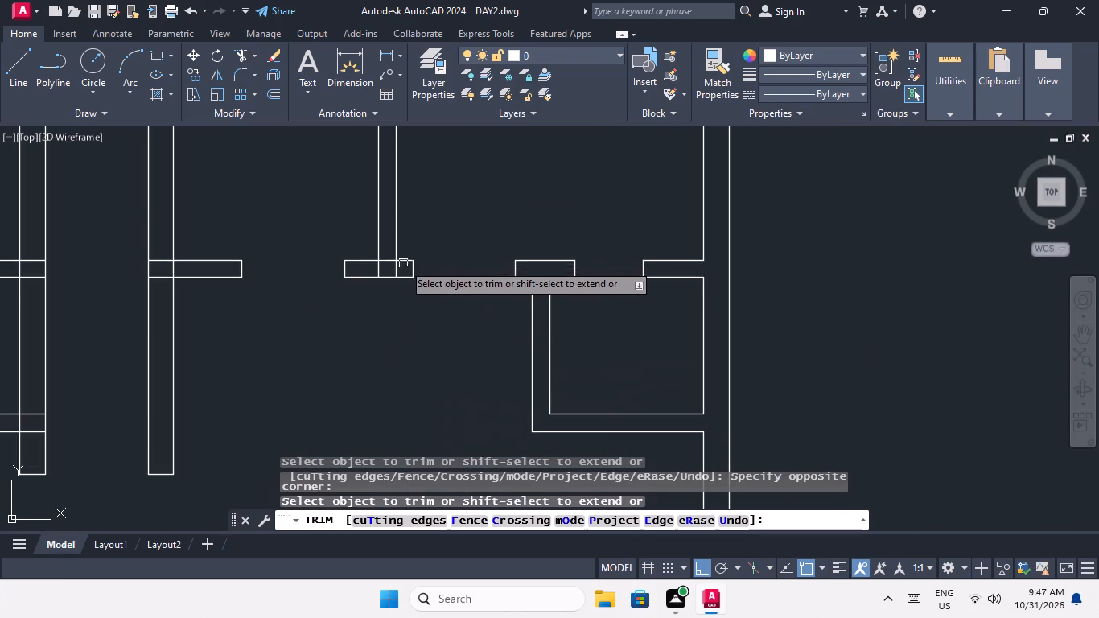
Trim the overlapping lines at the T-shaped junction at the foot of the right unit's partition wall in the second row from the bottom.
scroll(402, 266, up, 5)
drag(377, 276, 261, 290)
click(120, 295)
drag(302, 256, 261, 231)
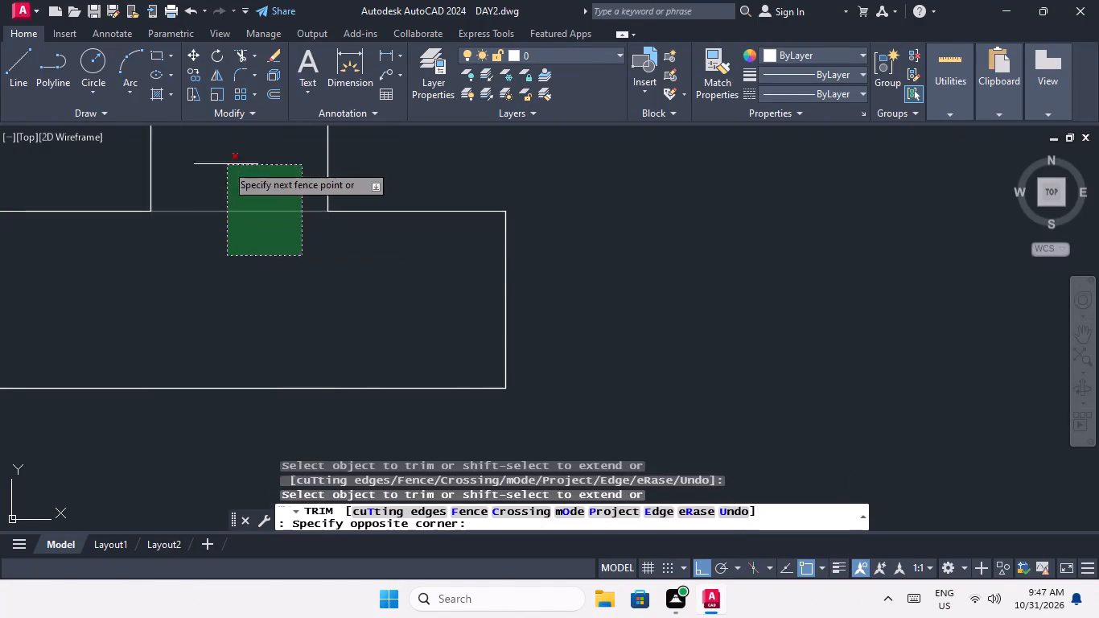
click(226, 164)
Trim the overlapping lines where the right unit's short wall meets the right corridor wall in the second row from the bottom.
scroll(222, 188, down, 5)
middle_drag(215, 272, 425, 270)
scroll(425, 270, down, 1)
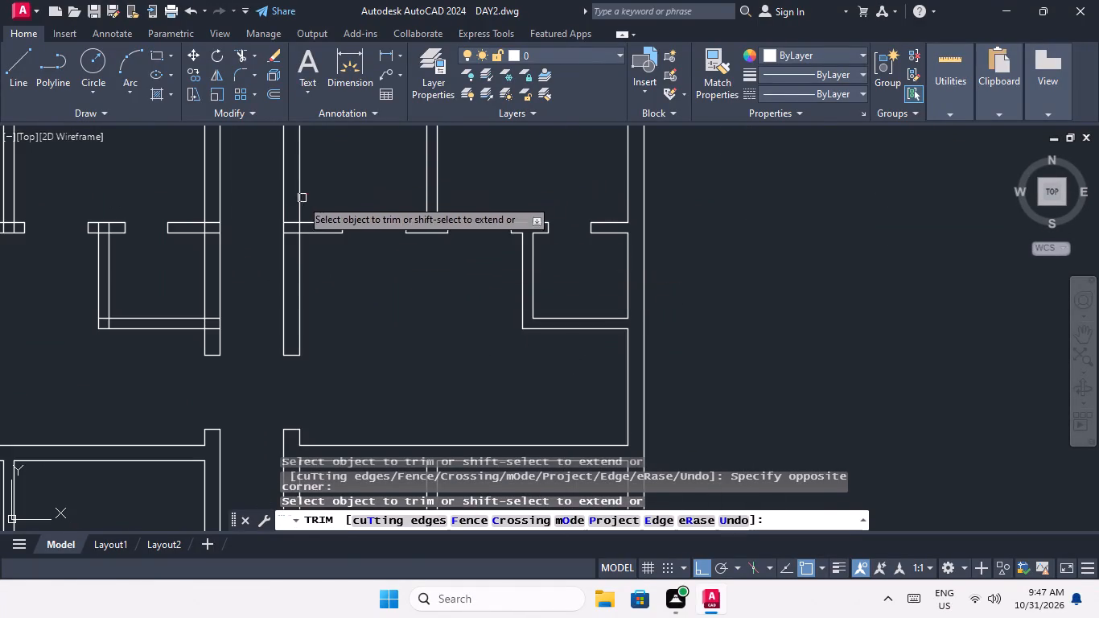
scroll(300, 213, up, 4)
drag(247, 349, 231, 308)
click(237, 225)
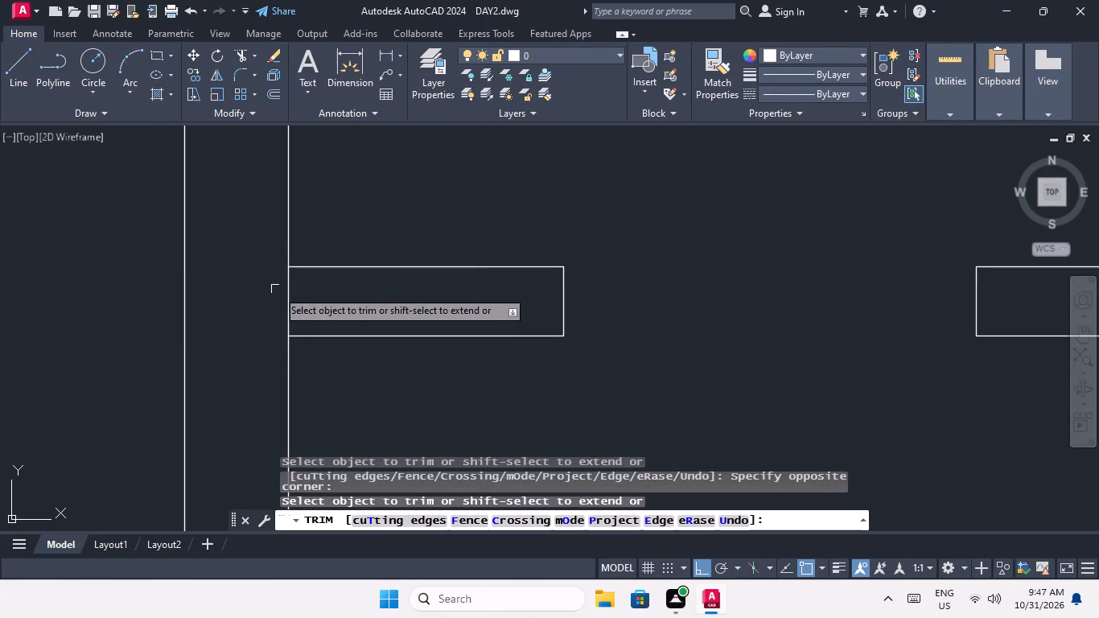
drag(301, 293, 241, 303)
click(241, 303)
Trim the overlapping lines where the left small room's lower wall meets the left corridor wall in the second row from the bottom.
scroll(251, 295, down, 4)
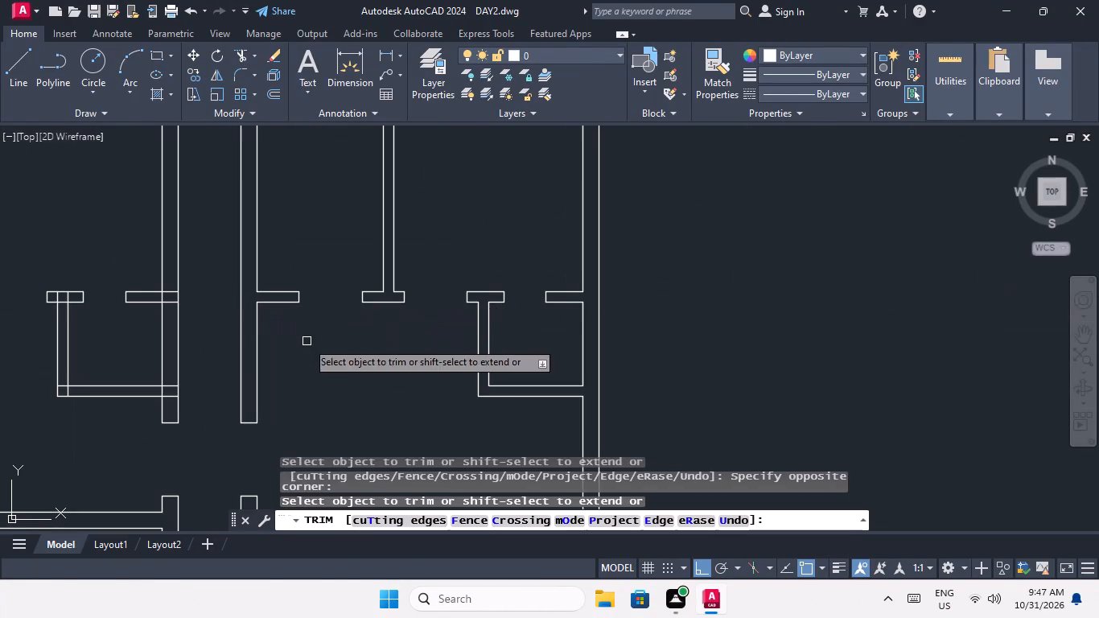
middle_drag(331, 359, 415, 360)
scroll(233, 391, up, 3)
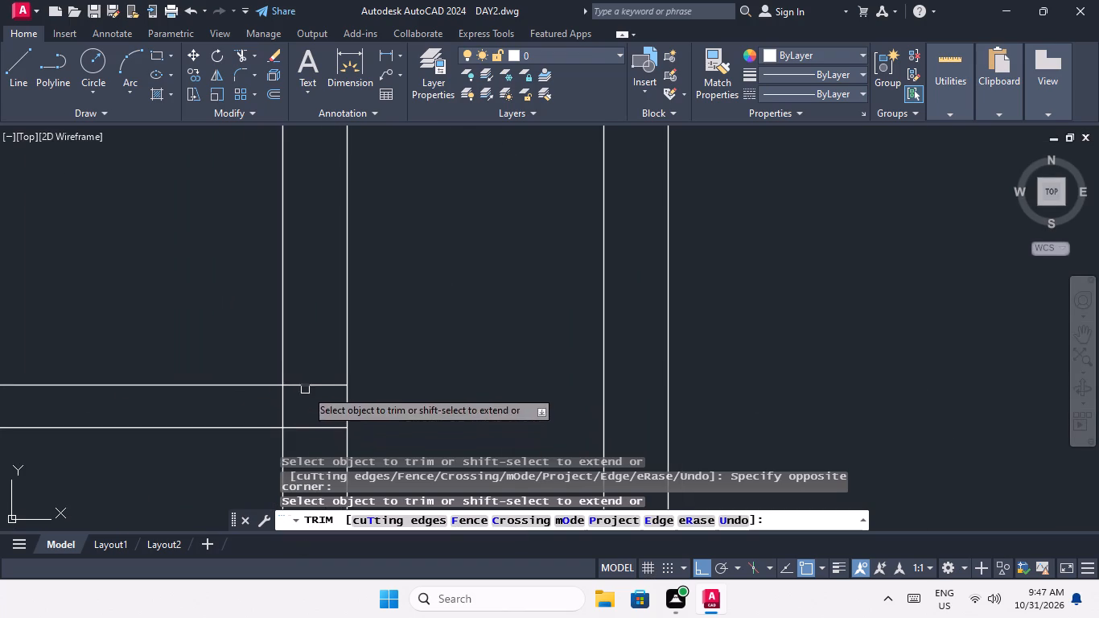
middle_drag(308, 388, 313, 203)
drag(323, 257, 322, 226)
drag(313, 184, 311, 195)
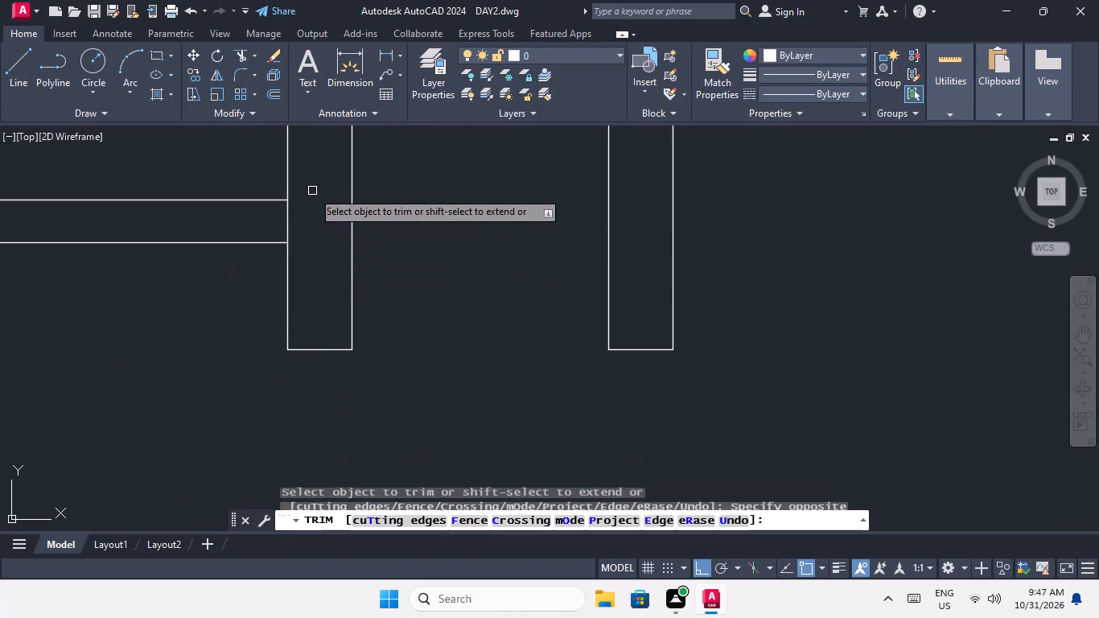
drag(311, 195, 310, 202)
click(287, 220)
Trim the overlapping lines at the lower-left corner of the left small room in the second row from the bottom.
scroll(290, 220, down, 3)
middle_drag(235, 278, 325, 311)
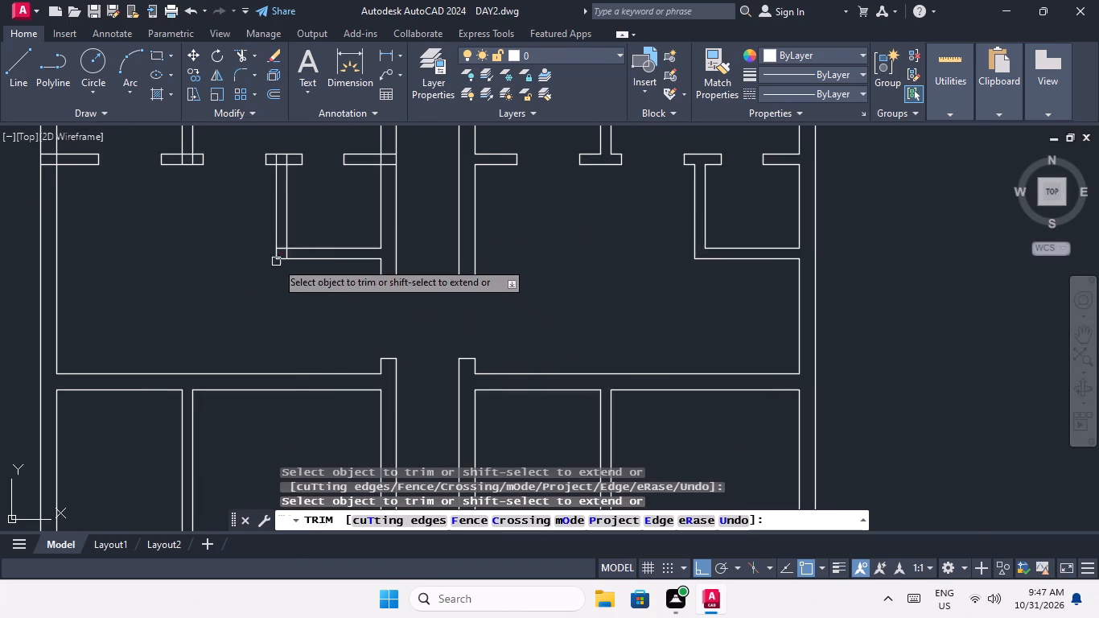
scroll(276, 253, up, 7)
drag(338, 241, 256, 290)
click(241, 297)
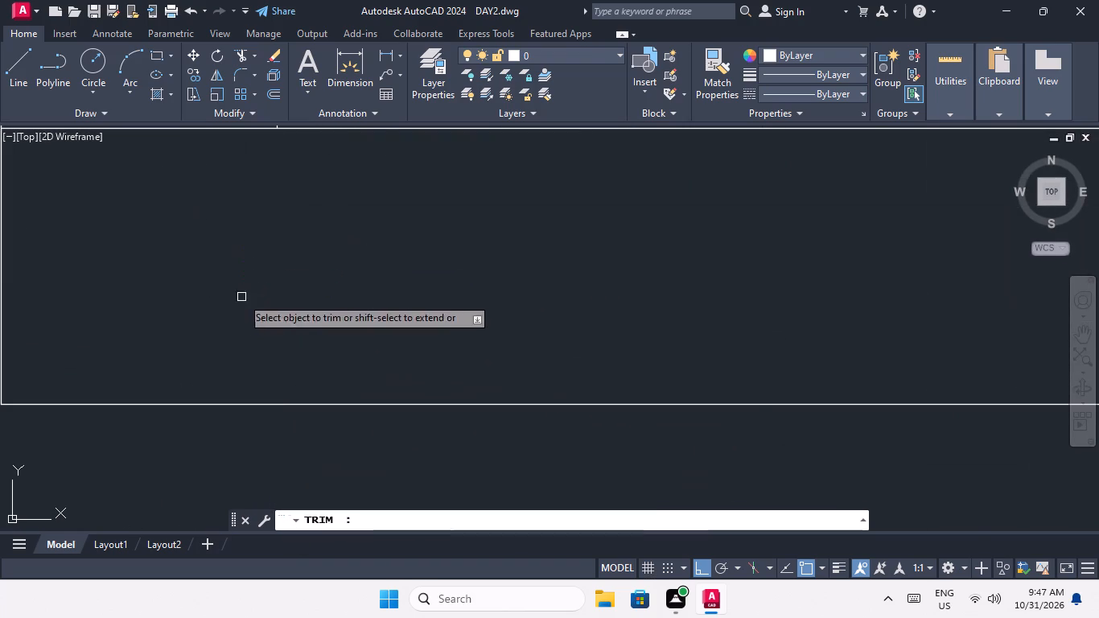
middle_drag(282, 265, 363, 365)
scroll(356, 333, down, 2)
drag(319, 335, 307, 314)
click(276, 253)
Trim the overlapping lines where the short door wall meets the left corridor wall in the second row from the bottom.
scroll(277, 256, down, 4)
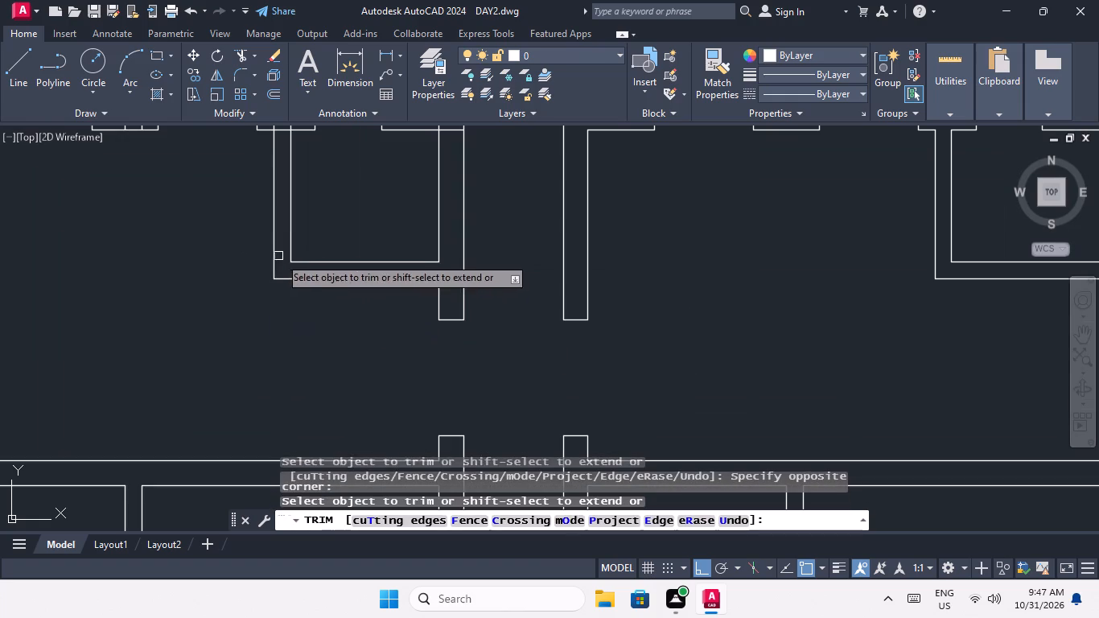
middle_drag(352, 198, 359, 313)
scroll(464, 231, up, 1)
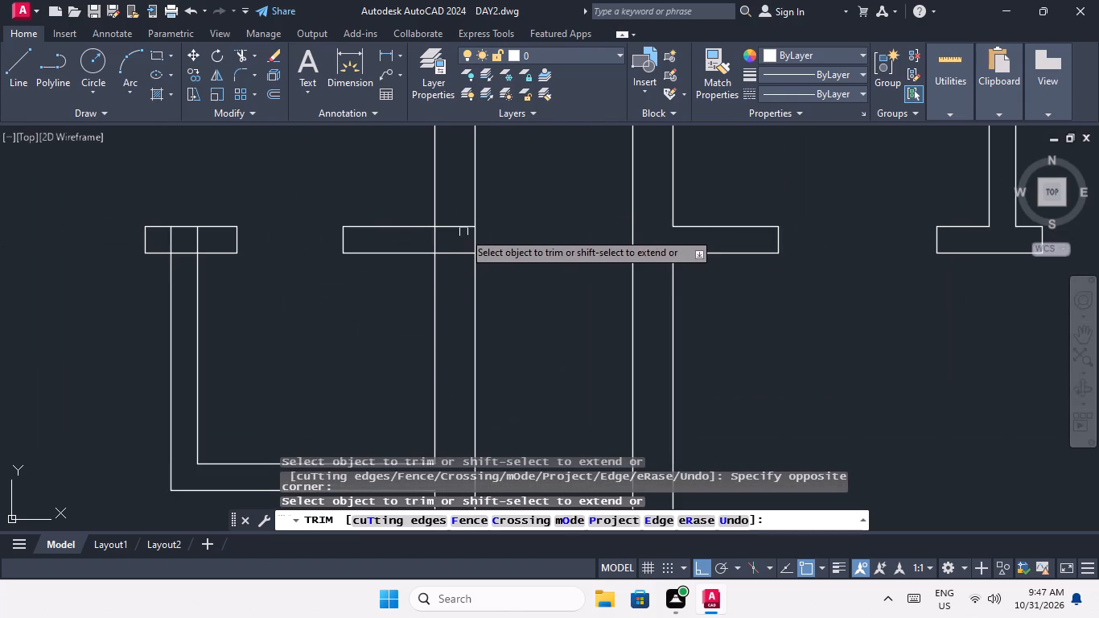
scroll(460, 233, up, 3)
drag(454, 364, 454, 348)
drag(418, 187, 409, 226)
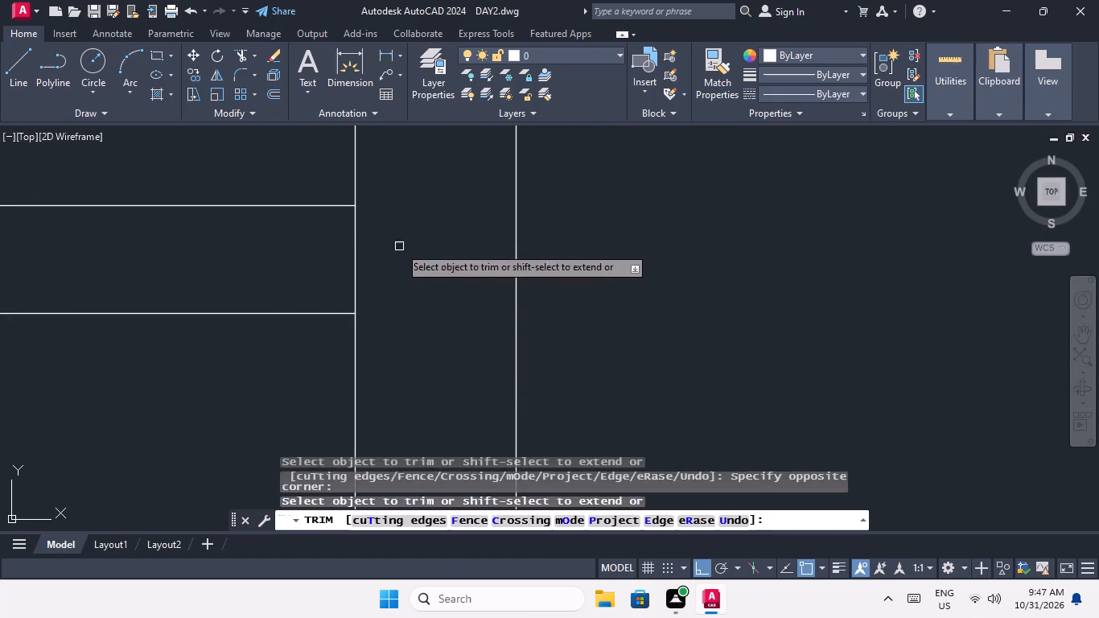
drag(398, 245, 345, 261)
click(317, 260)
Trim the overlapping lines at the T-shaped junction atop the left small room's side wall in the second row from the bottom.
scroll(360, 239, down, 4)
scroll(191, 236, up, 5)
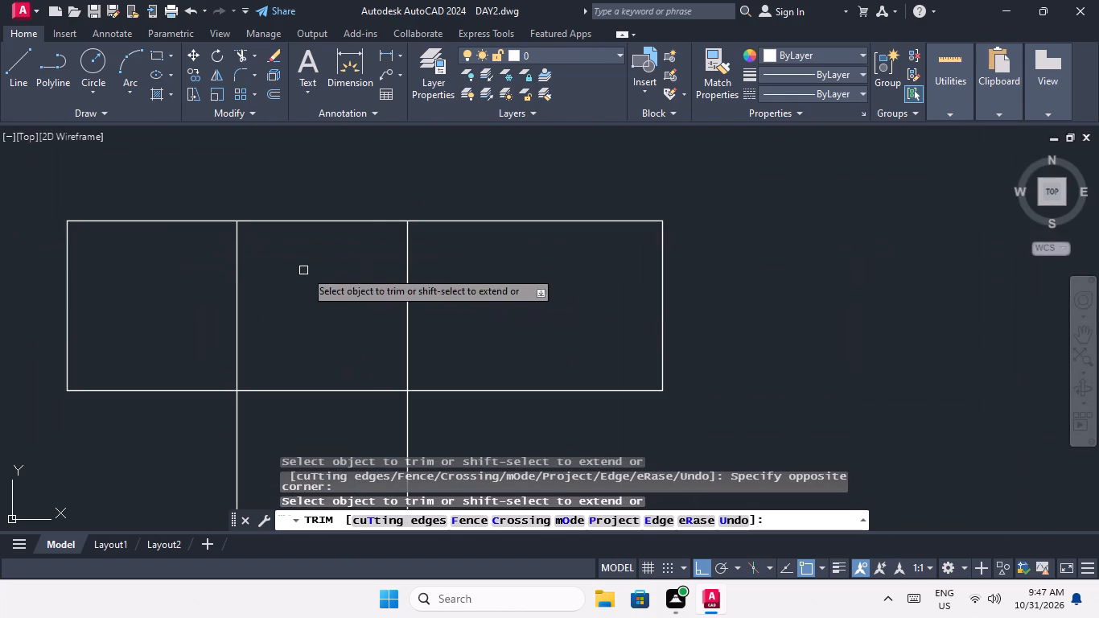
drag(438, 269, 422, 275)
click(191, 315)
drag(316, 417, 303, 391)
click(280, 342)
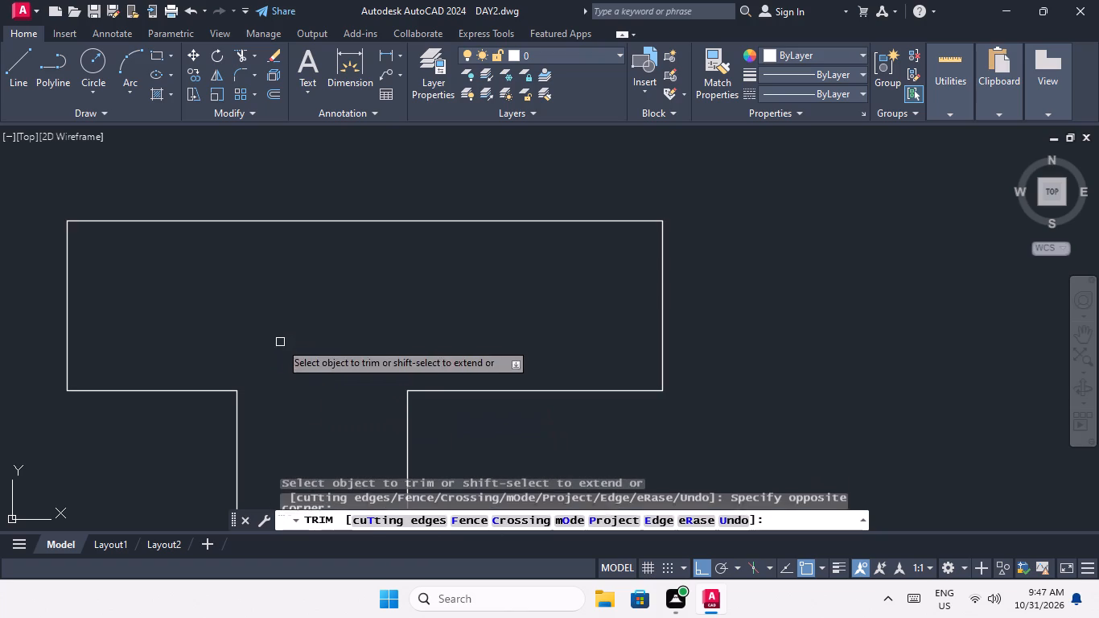
Trim the overlapping lines at the T-shaped junction at the foot of the left unit's partition wall in the second row from the bottom.
scroll(302, 287, down, 4)
middle_drag(212, 310, 535, 306)
scroll(397, 276, up, 4)
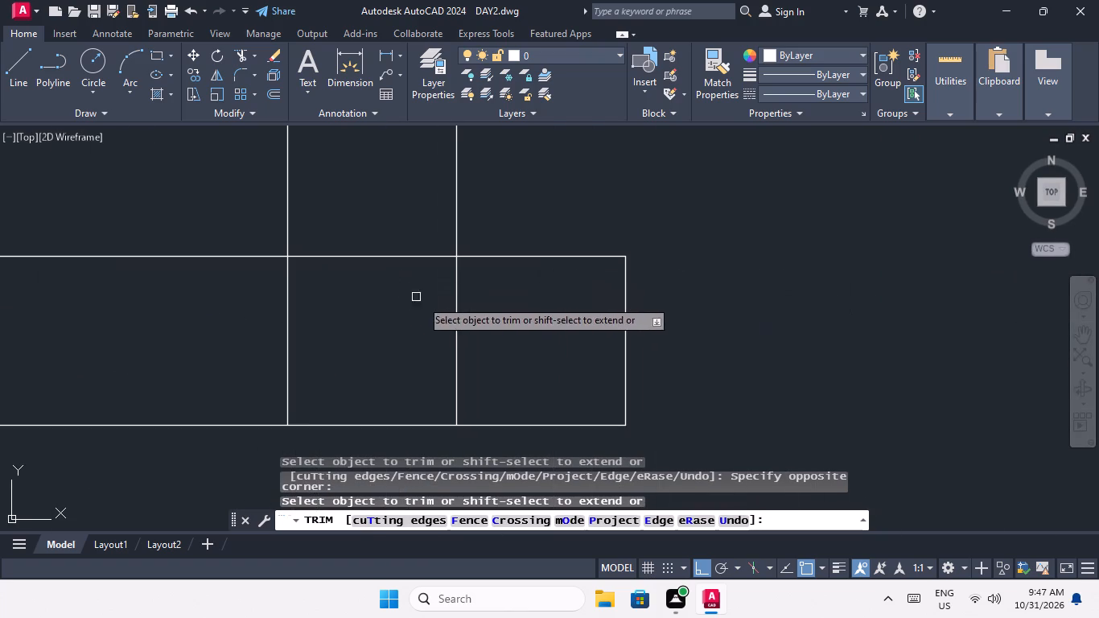
drag(513, 303, 389, 354)
drag(246, 363, 253, 361)
drag(384, 347, 380, 339)
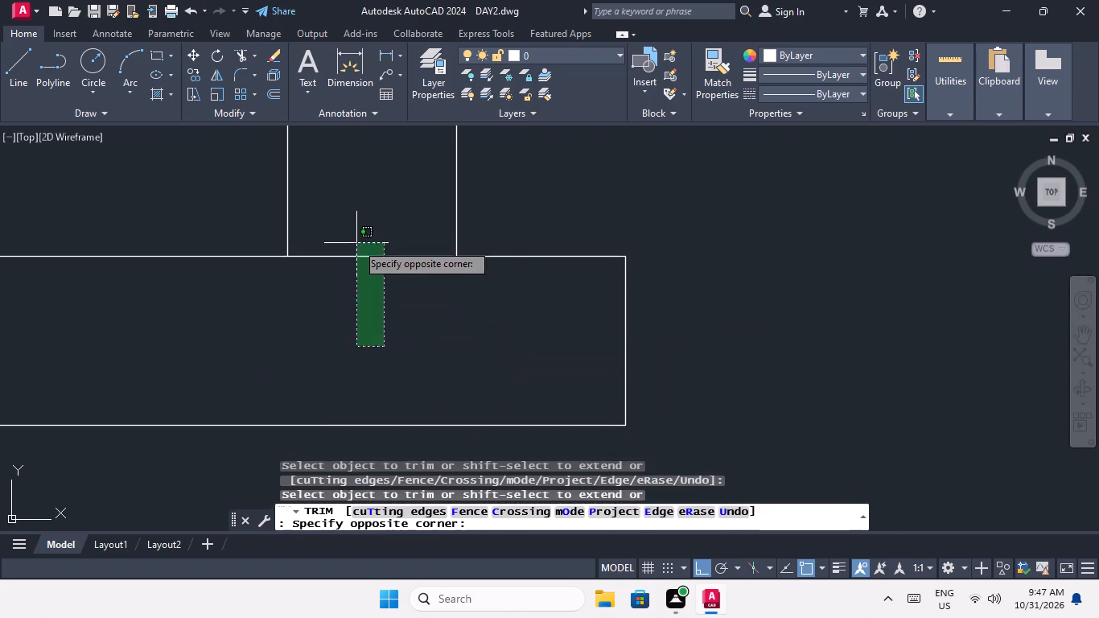
click(356, 241)
Trim the overlapping lines where the short wall meets the left outer wall in the second row from the bottom.
scroll(350, 261, down, 4)
middle_drag(326, 329, 438, 329)
scroll(113, 270, up, 1)
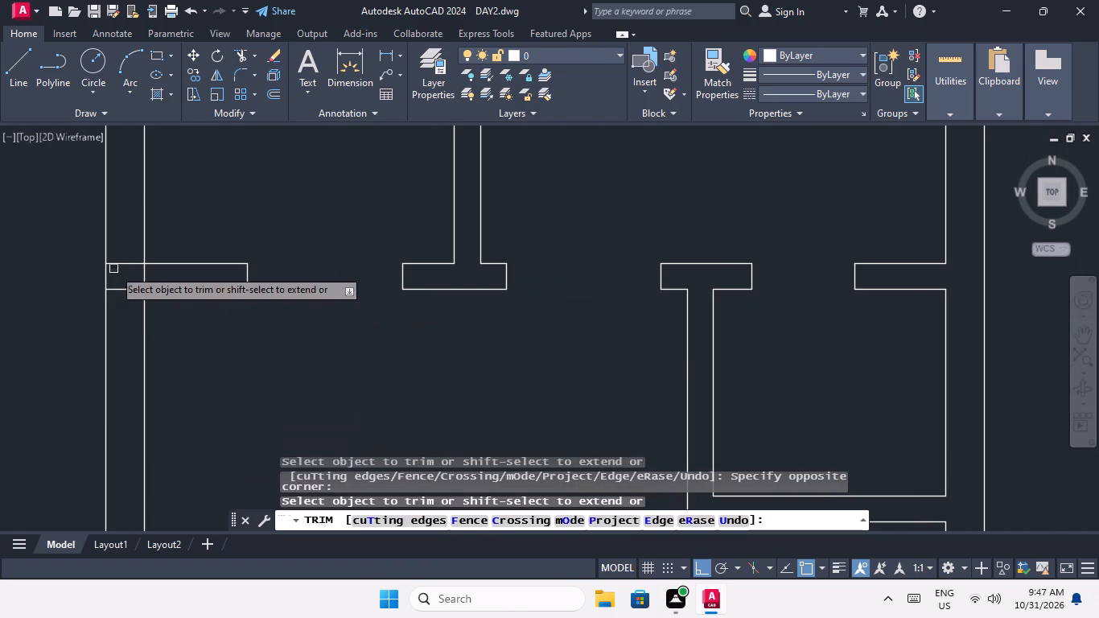
scroll(113, 269, up, 1)
drag(148, 358, 141, 336)
drag(121, 201, 121, 219)
drag(204, 279, 176, 292)
click(124, 311)
Trim the overlapping lines where the second row's upper cross wall meets the left outer wall.
scroll(158, 259, down, 5)
middle_drag(215, 267, 228, 381)
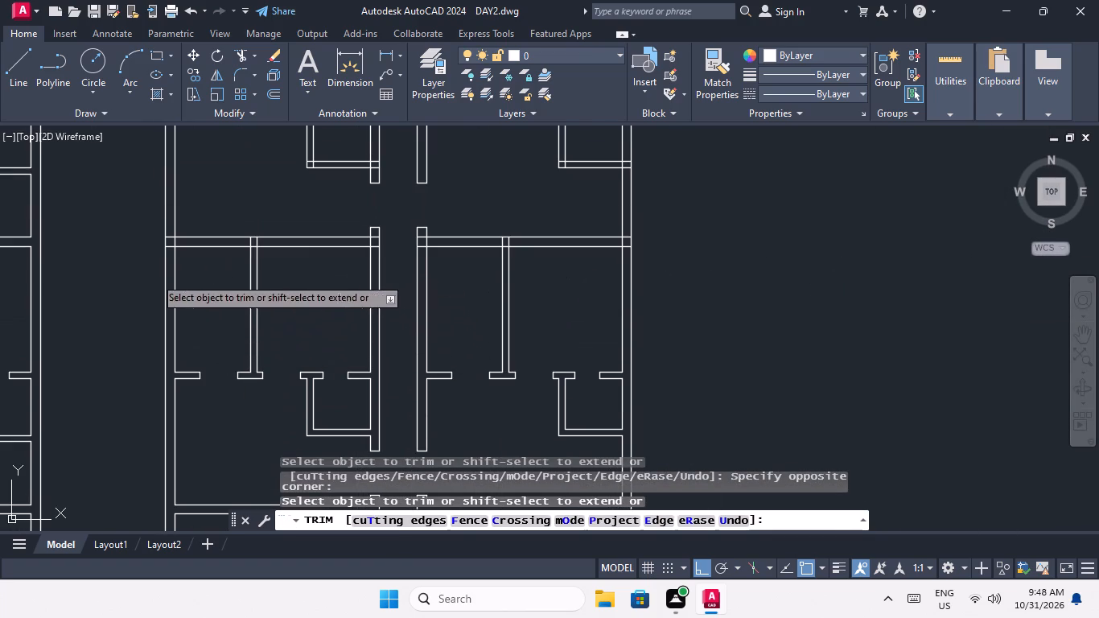
scroll(180, 232, up, 4)
scroll(104, 282, up, 2)
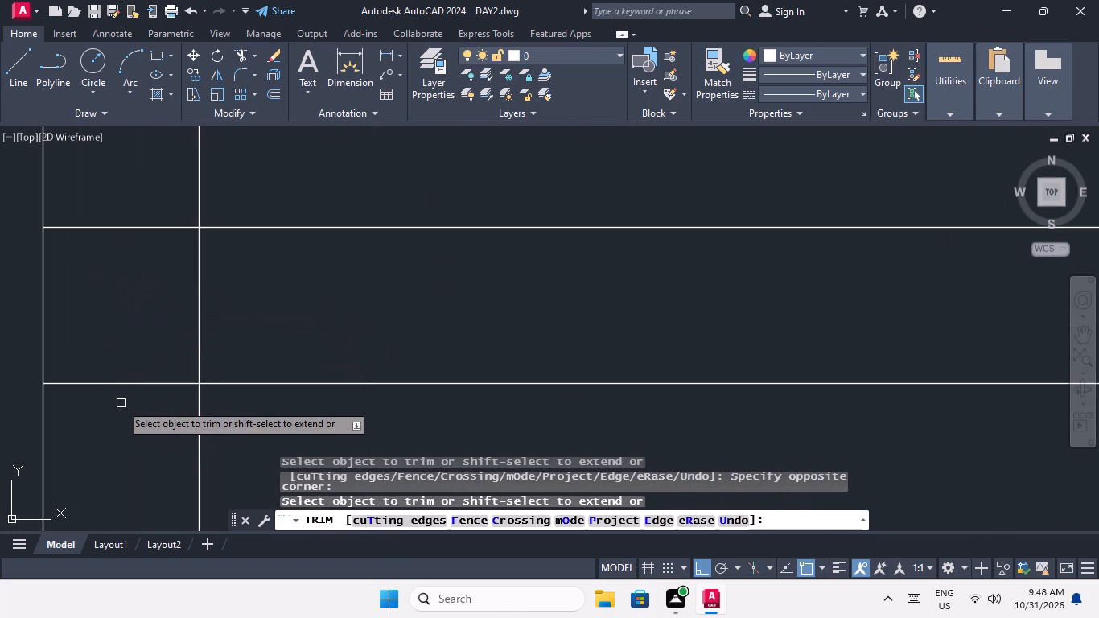
drag(121, 403, 109, 340)
click(81, 206)
drag(230, 295, 170, 320)
click(147, 328)
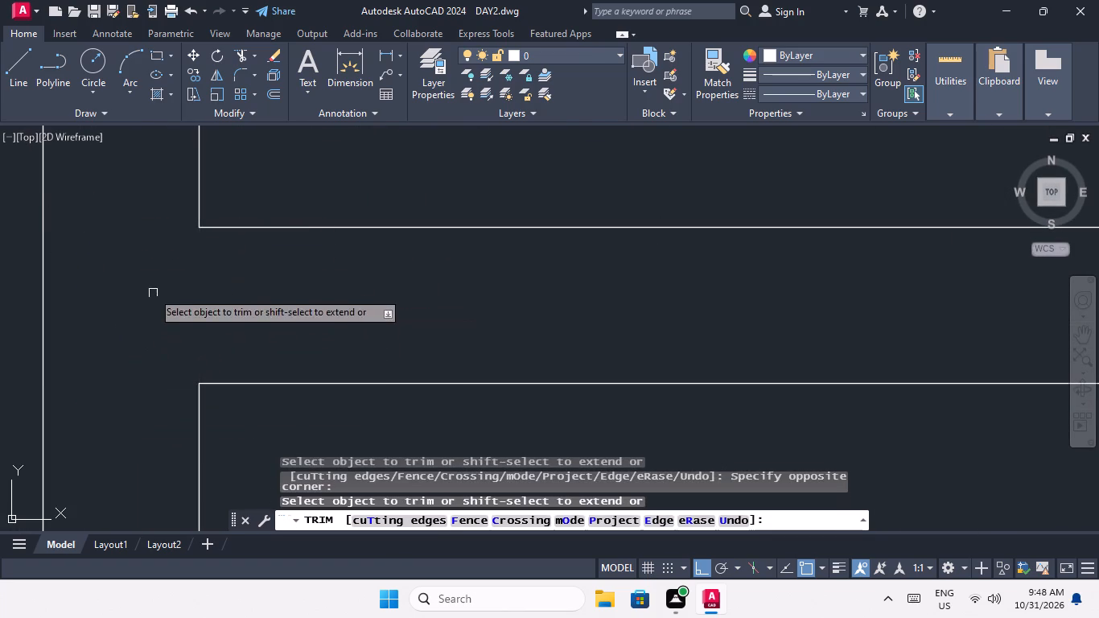
Trim the overlapping lines where the left unit's partition wall meets the second row's upper cross wall.
scroll(150, 288, down, 4)
scroll(342, 299, up, 5)
middle_drag(588, 252, 588, 367)
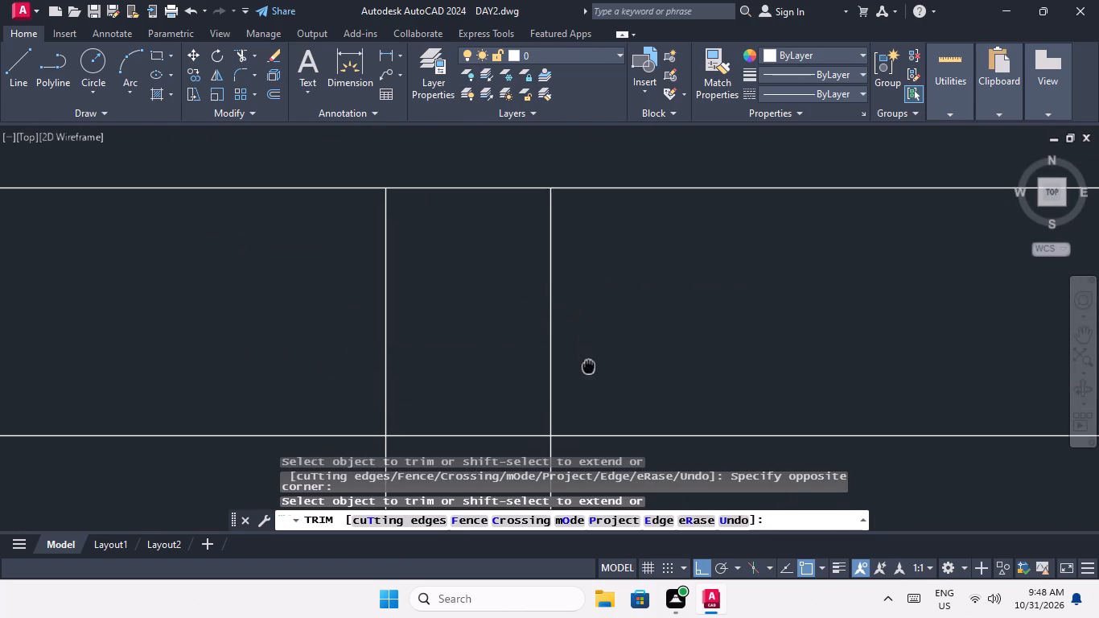
middle_drag(588, 367, 590, 368)
drag(605, 278, 541, 300)
click(313, 329)
middle_drag(428, 376, 425, 236)
drag(498, 348, 477, 310)
click(451, 259)
Trim the overlapping lines where the second row's upper cross wall meets the left corridor wall.
scroll(451, 257, down, 4)
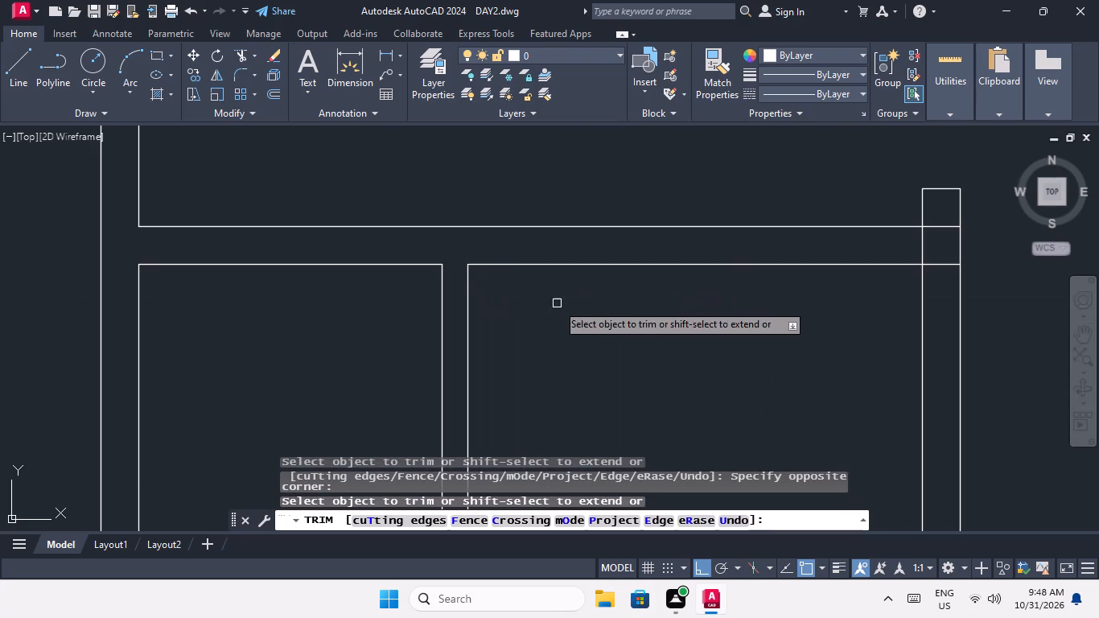
middle_drag(582, 313, 245, 326)
scroll(639, 249, up, 3)
drag(522, 402, 523, 400)
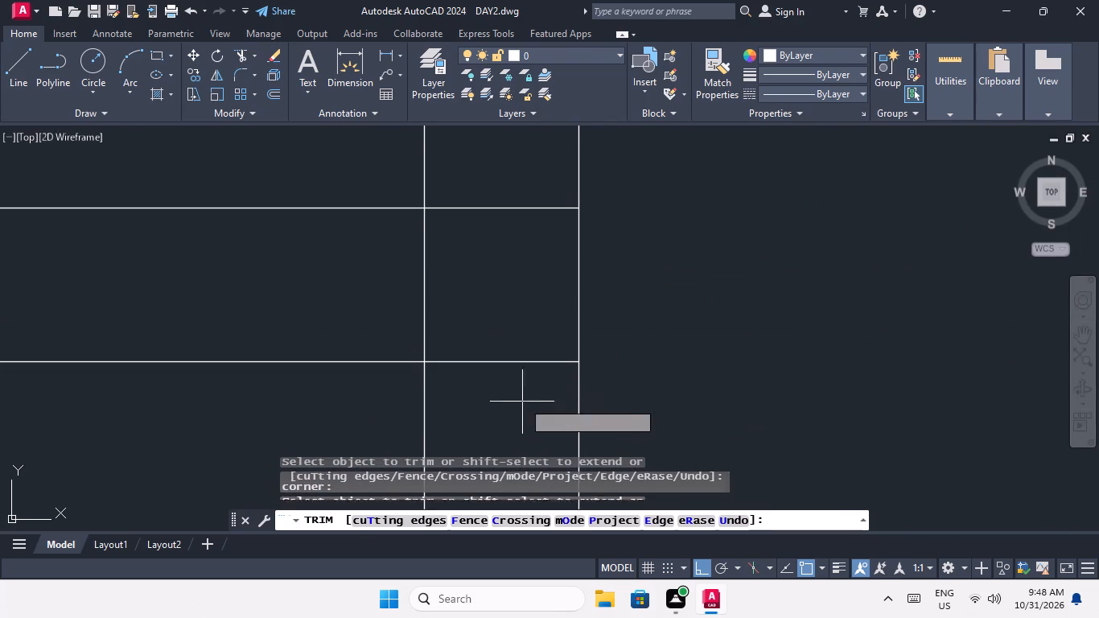
drag(523, 400, 512, 356)
drag(474, 204, 472, 216)
drag(462, 237, 404, 273)
click(366, 287)
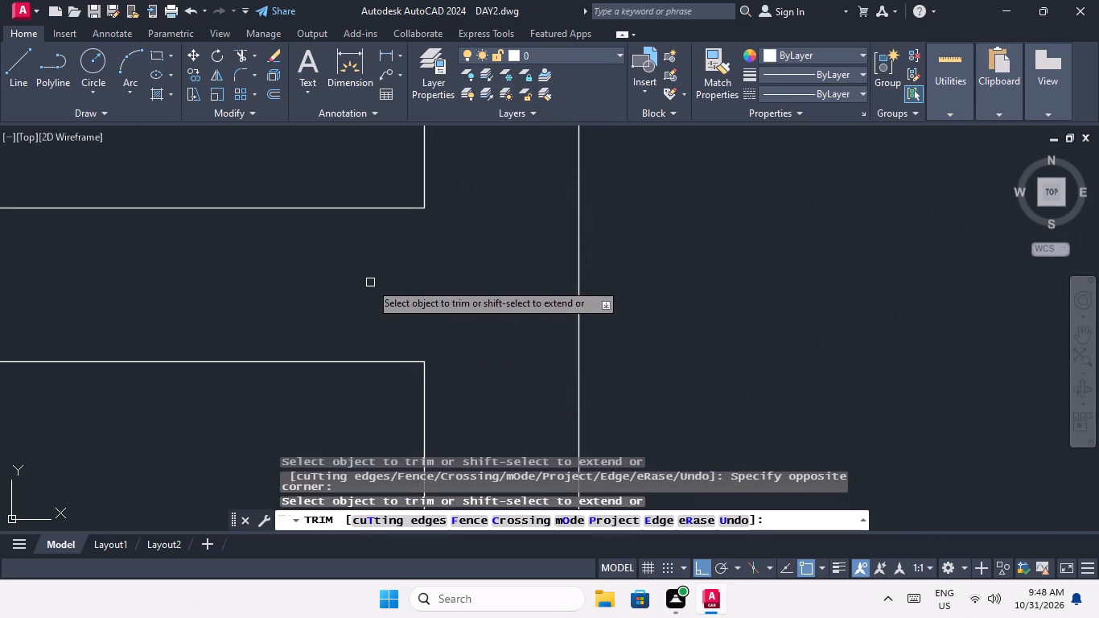
Trim the overlapping lines where the second row's upper cross wall meets the right corridor wall.
scroll(370, 282, down, 4)
scroll(496, 280, up, 4)
drag(577, 406, 568, 379)
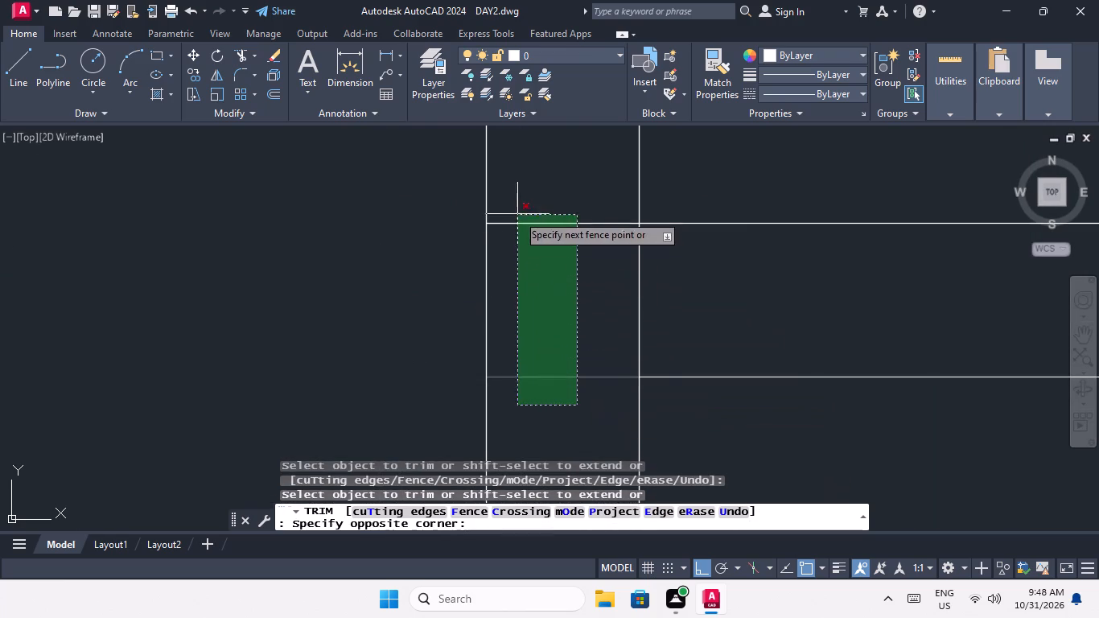
click(517, 213)
drag(666, 281, 644, 301)
click(611, 310)
Trim the overlapping lines where the right unit's partition wall meets the second row's upper cross wall.
scroll(622, 230, down, 4)
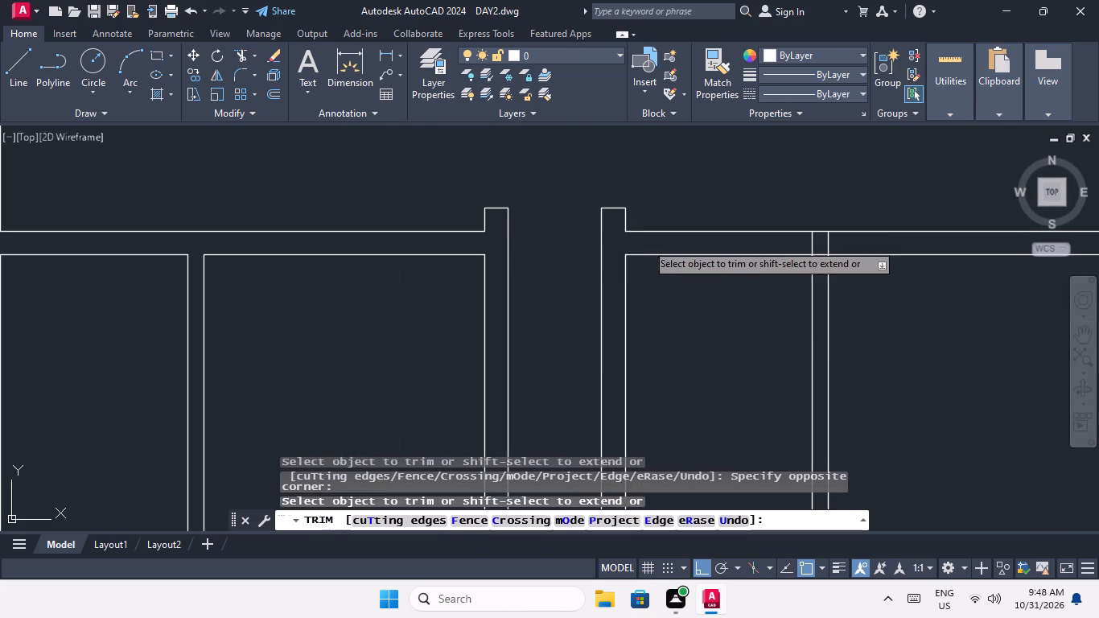
middle_drag(757, 329, 326, 323)
scroll(364, 234, up, 4)
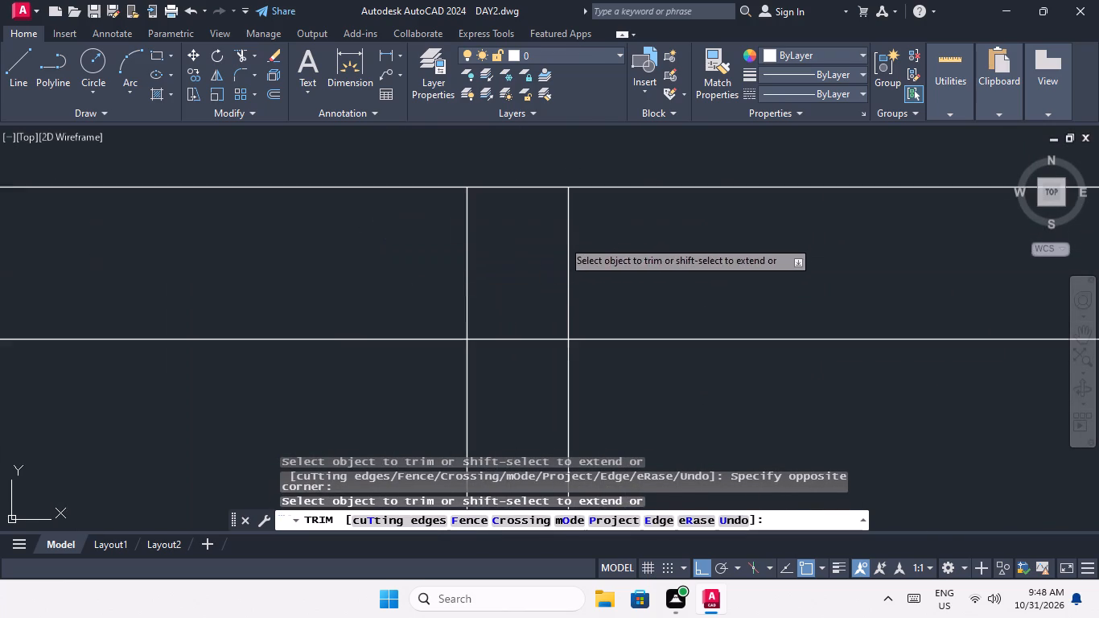
drag(594, 224, 447, 281)
click(364, 278)
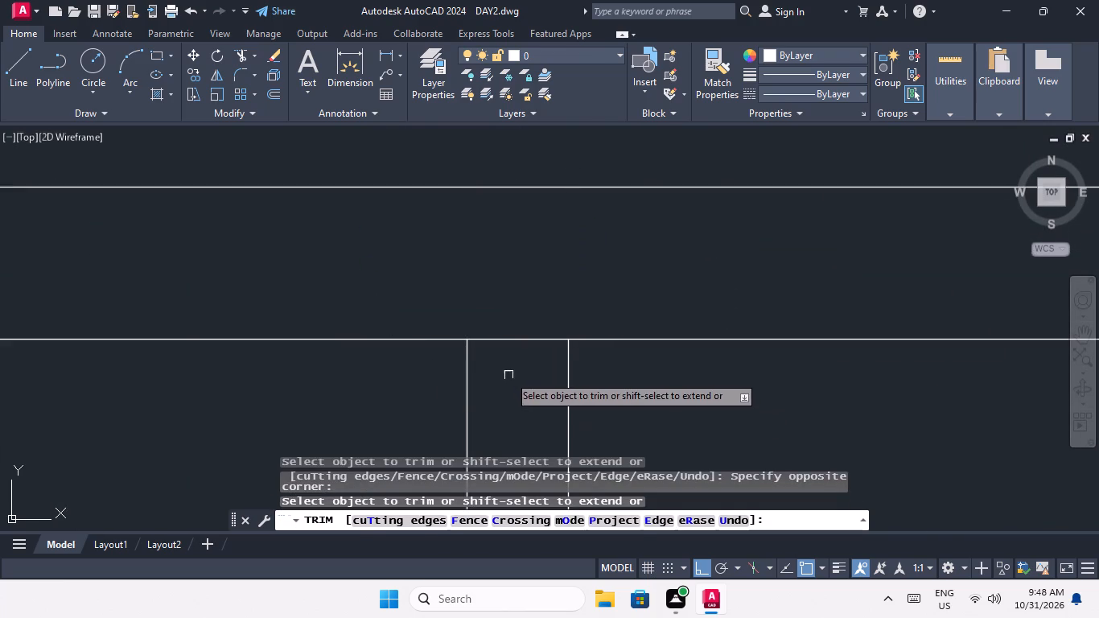
drag(508, 375, 508, 350)
click(495, 279)
Trim the overlapping lines where the second row's upper cross wall meets the right outer wall.
scroll(493, 285, down, 4)
middle_drag(609, 319, 343, 293)
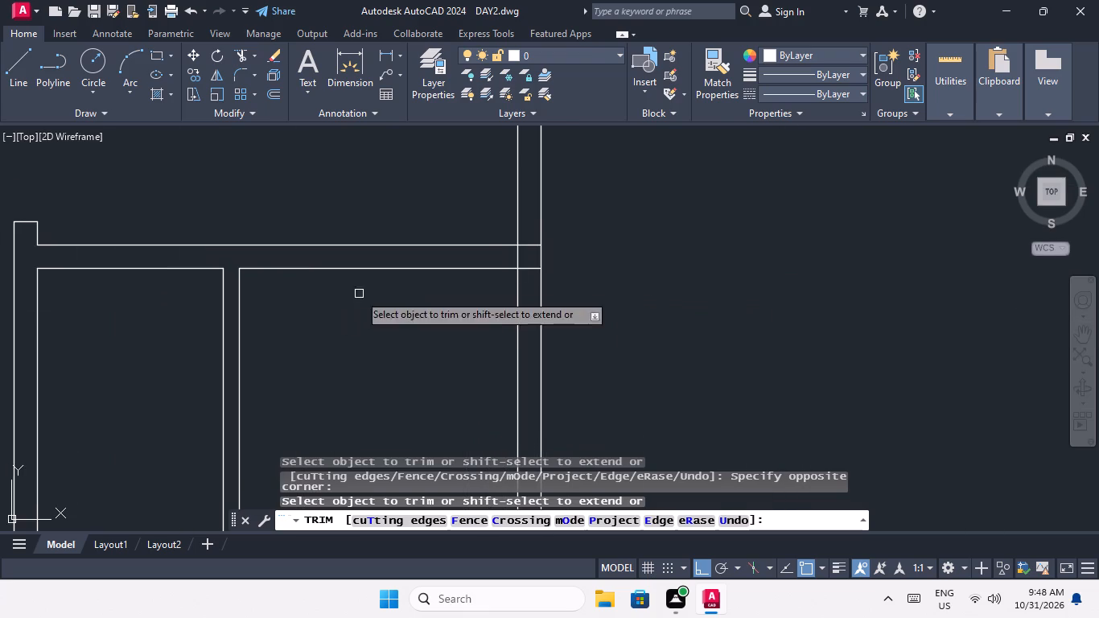
scroll(519, 259, up, 3)
drag(553, 323, 545, 291)
drag(543, 175, 545, 193)
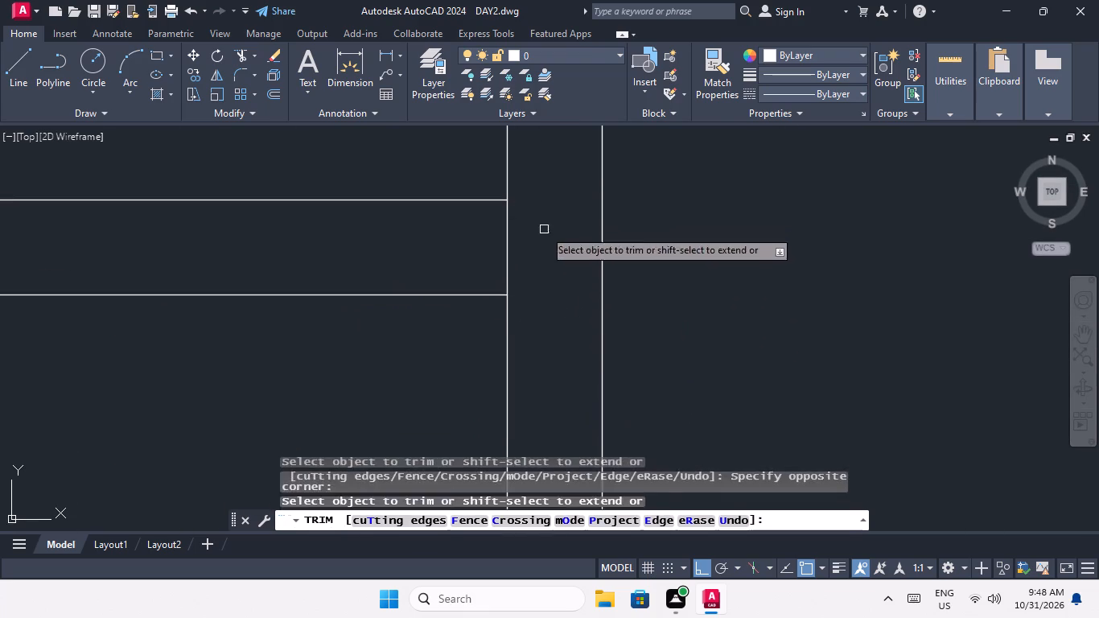
drag(544, 229, 500, 256)
click(485, 256)
Trim the overlapping lines where the right small room's lower wall meets the outer wall in the third row from the bottom.
scroll(490, 229, down, 2)
scroll(570, 247, down, 3)
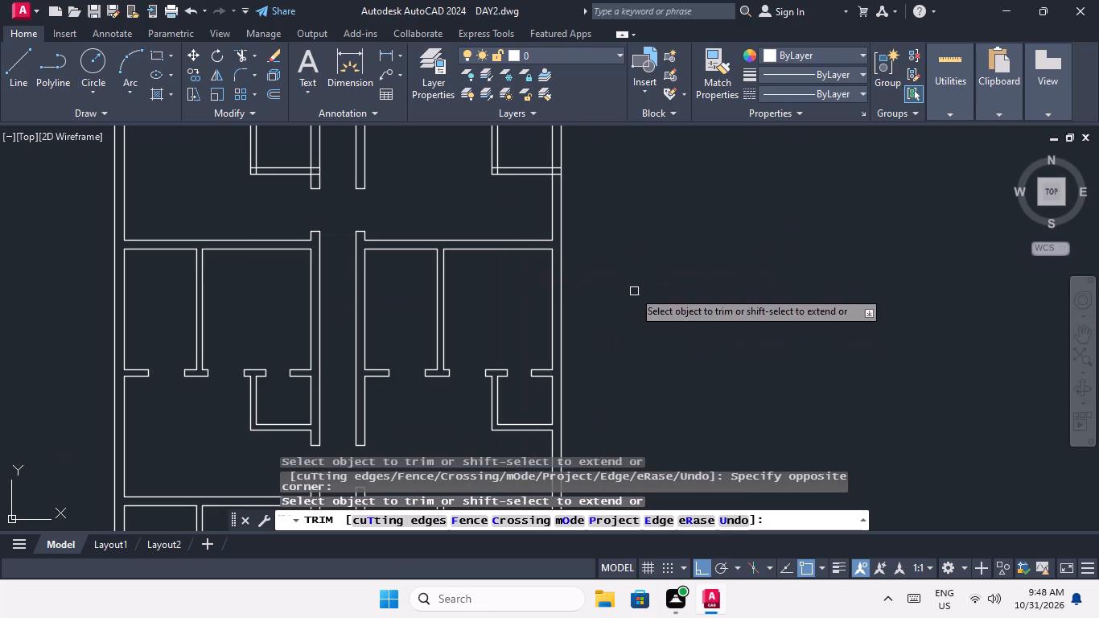
scroll(659, 228, down, 1)
middle_drag(662, 297, 662, 367)
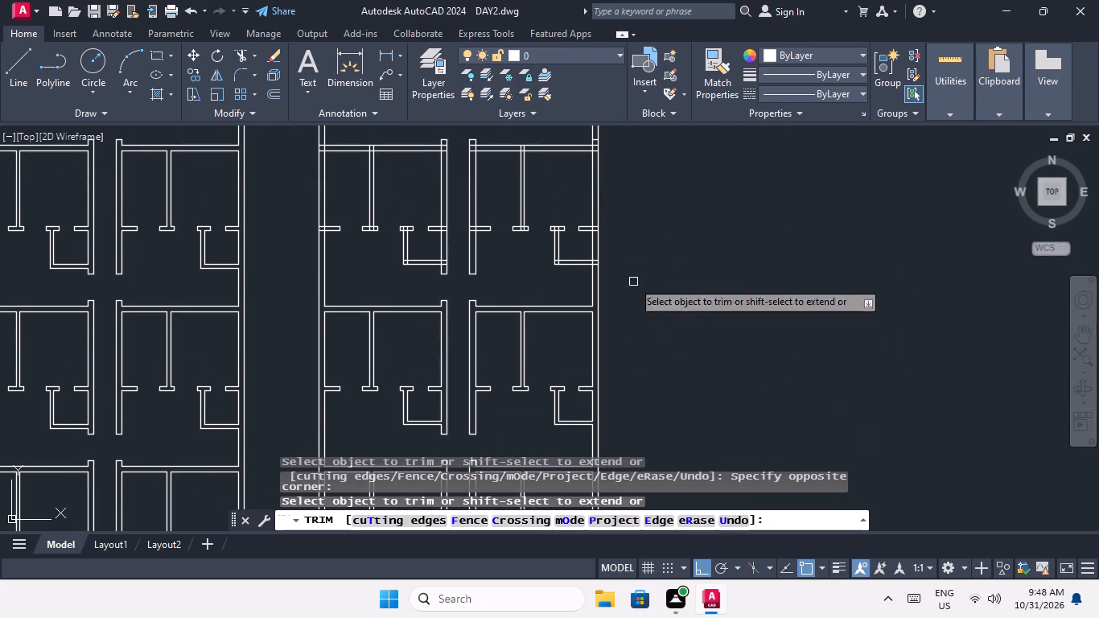
scroll(599, 262, up, 8)
click(591, 352)
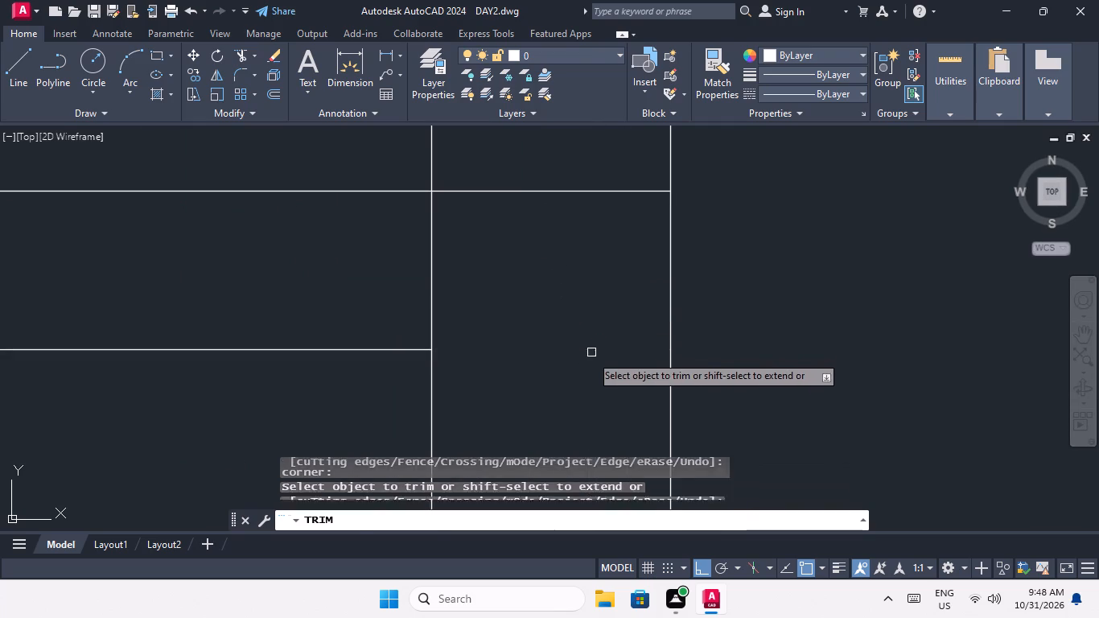
drag(582, 364, 580, 323)
drag(552, 162, 535, 187)
drag(488, 237, 451, 257)
drag(317, 270, 336, 270)
Trim the overlapping lines at the lower-left corner of the right small room in the third row from the bottom.
scroll(401, 226, down, 4)
scroll(184, 223, up, 3)
drag(258, 246, 188, 269)
click(178, 270)
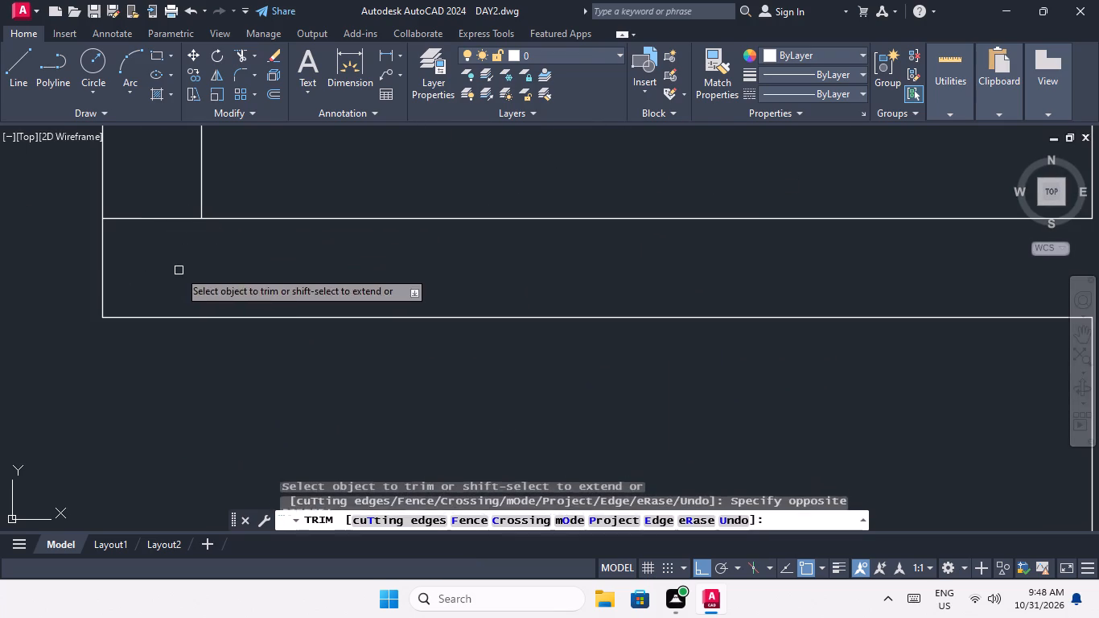
drag(179, 270, 147, 228)
click(131, 195)
Trim the overlapping lines where the left small room's lower wall meets the corridor wall in the third row from the bottom.
scroll(131, 194, down, 4)
middle_drag(185, 267, 257, 302)
scroll(335, 317, down, 2)
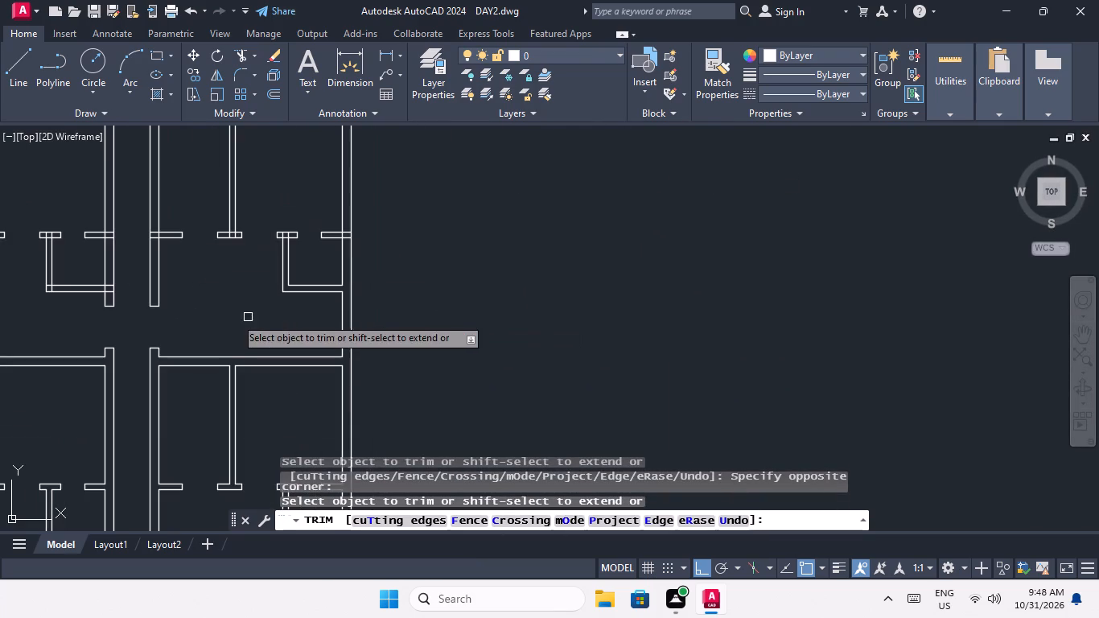
middle_drag(173, 312, 323, 296)
scroll(242, 256, up, 4)
scroll(346, 363, up, 2)
middle_drag(324, 260, 322, 237)
drag(351, 423, 344, 360)
drag(336, 286, 321, 315)
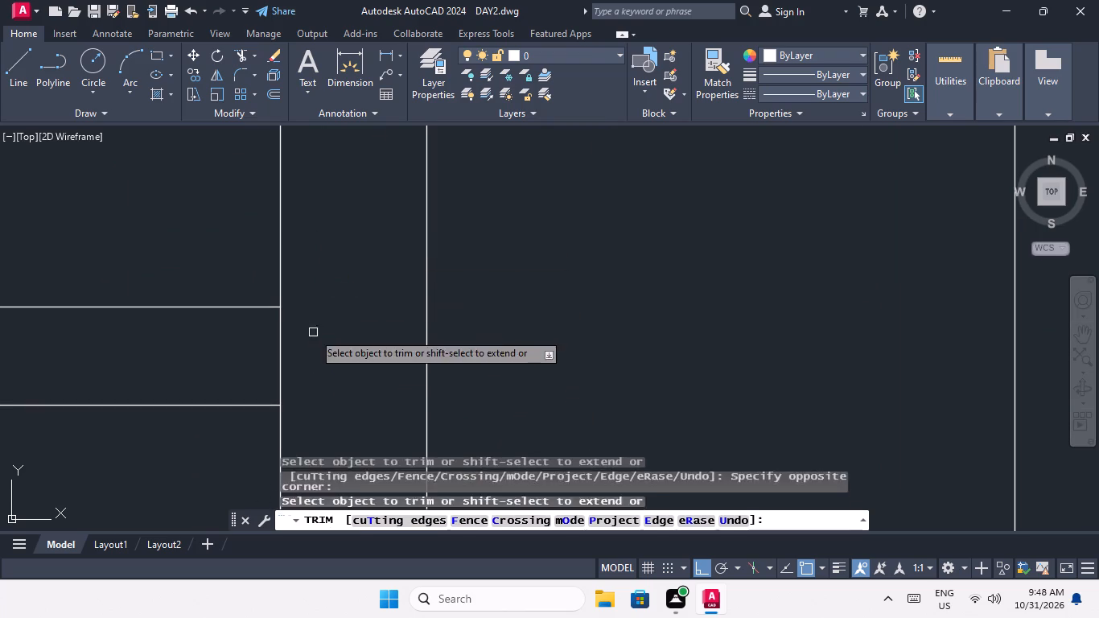
drag(313, 332, 270, 358)
click(245, 363)
Trim the overlapping lines at the lower-left corner of the left small room in the third row from the bottom.
scroll(255, 332, down, 3)
scroll(17, 360, up, 4)
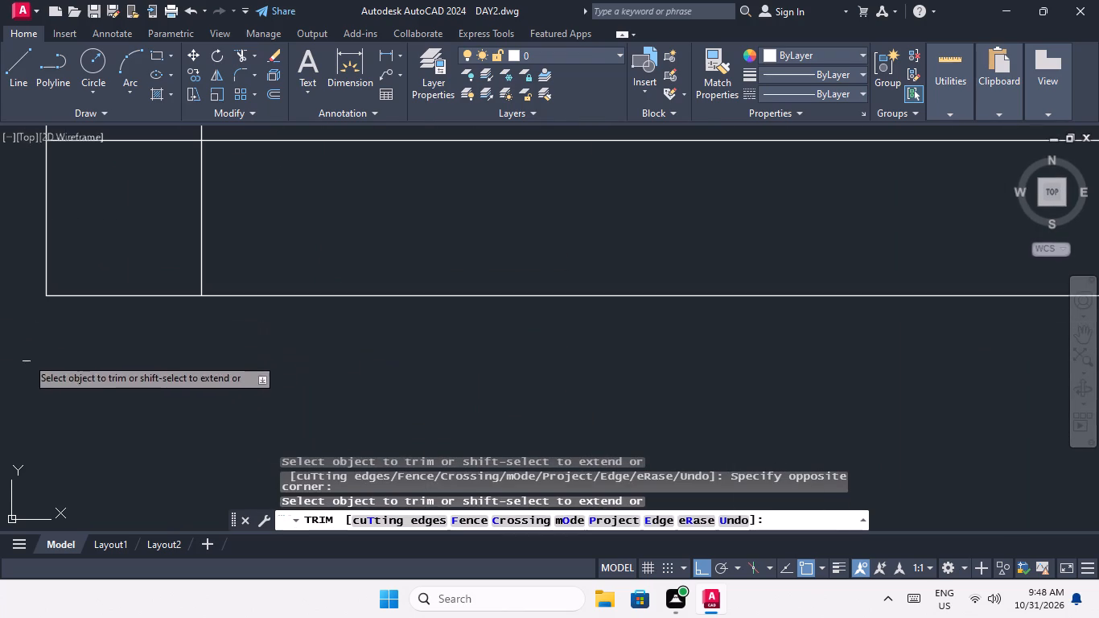
middle_drag(63, 357, 221, 425)
drag(387, 257, 345, 331)
click(274, 317)
drag(288, 310, 274, 283)
click(253, 182)
Trim the overlapping lines where the third row's middle cross wall meets the left outer wall.
scroll(256, 185, down, 3)
scroll(298, 248, down, 1)
middle_drag(298, 256, 352, 385)
scroll(319, 340, down, 2)
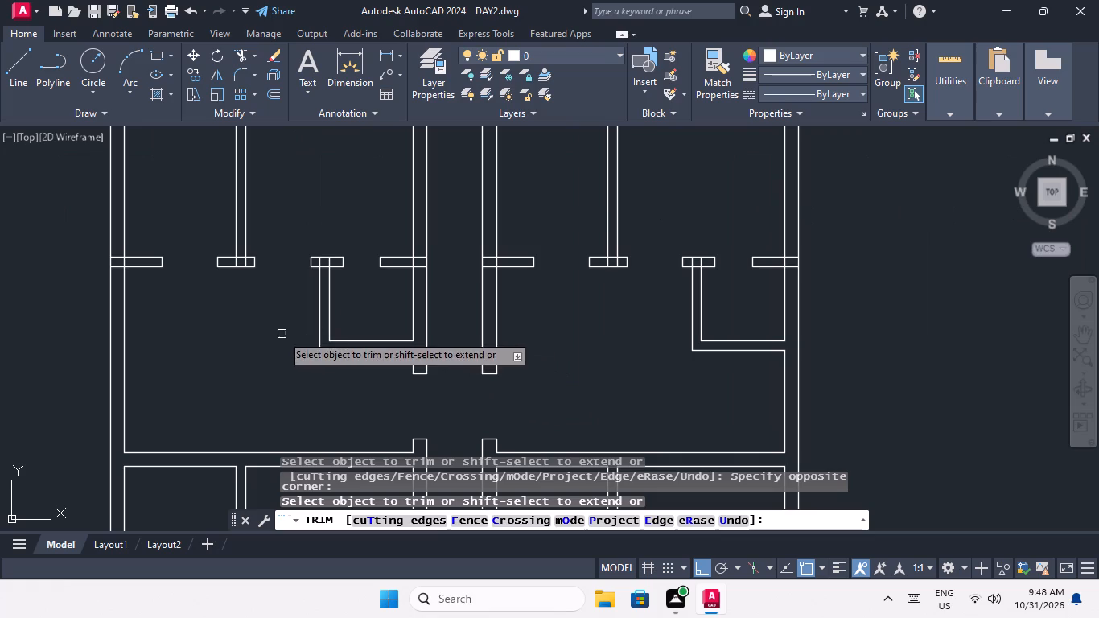
scroll(126, 269, up, 3)
middle_drag(105, 275, 130, 332)
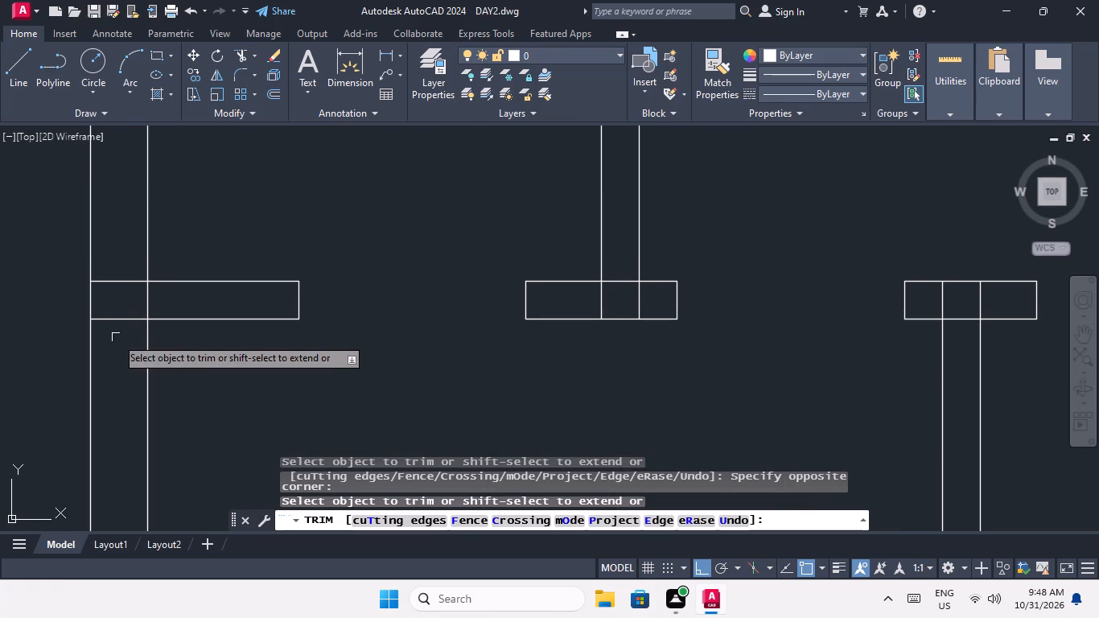
scroll(118, 325, up, 3)
middle_drag(130, 332, 136, 424)
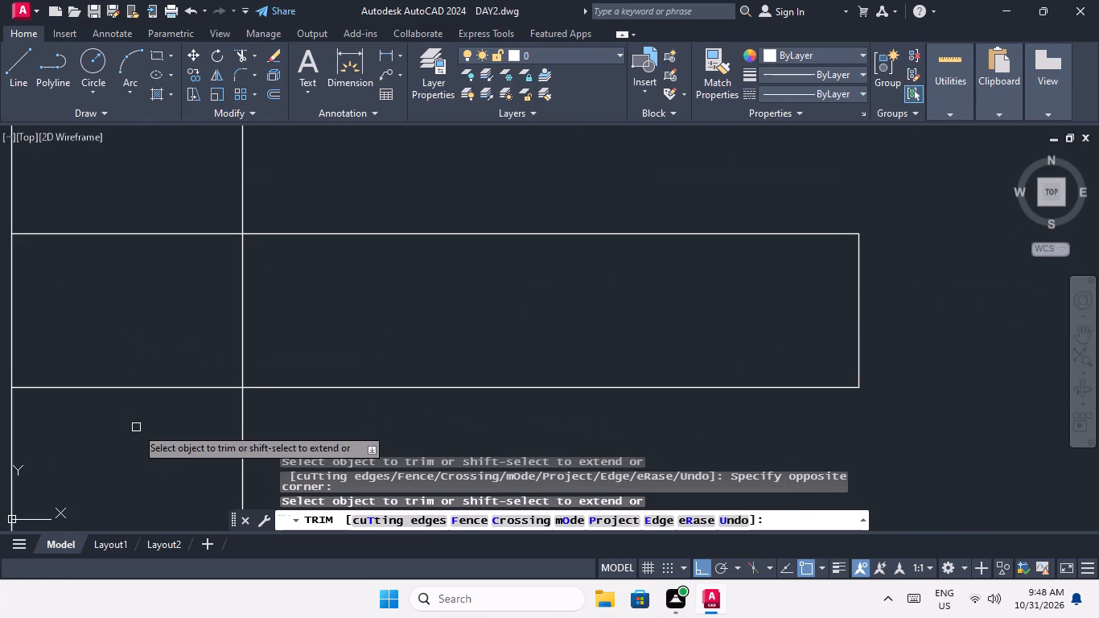
drag(136, 428, 126, 410)
drag(100, 212, 107, 245)
drag(299, 286, 197, 315)
click(177, 319)
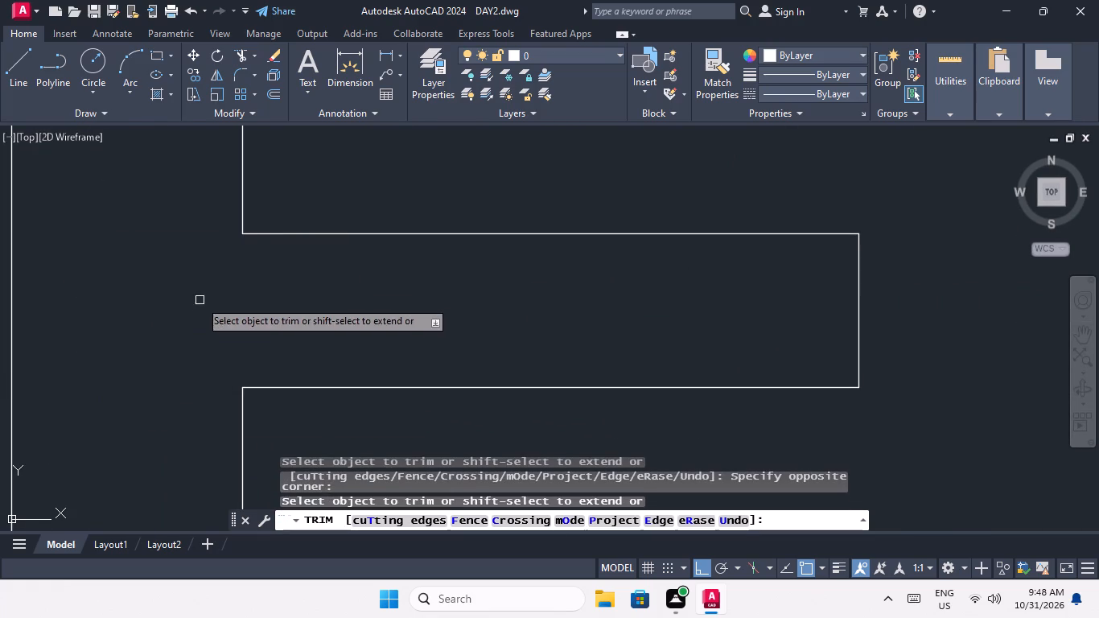
Trim the overlapping lines where the left unit's partition wall meets the third row's middle cross wall.
scroll(200, 300, down, 4)
scroll(496, 300, up, 3)
drag(569, 306, 550, 315)
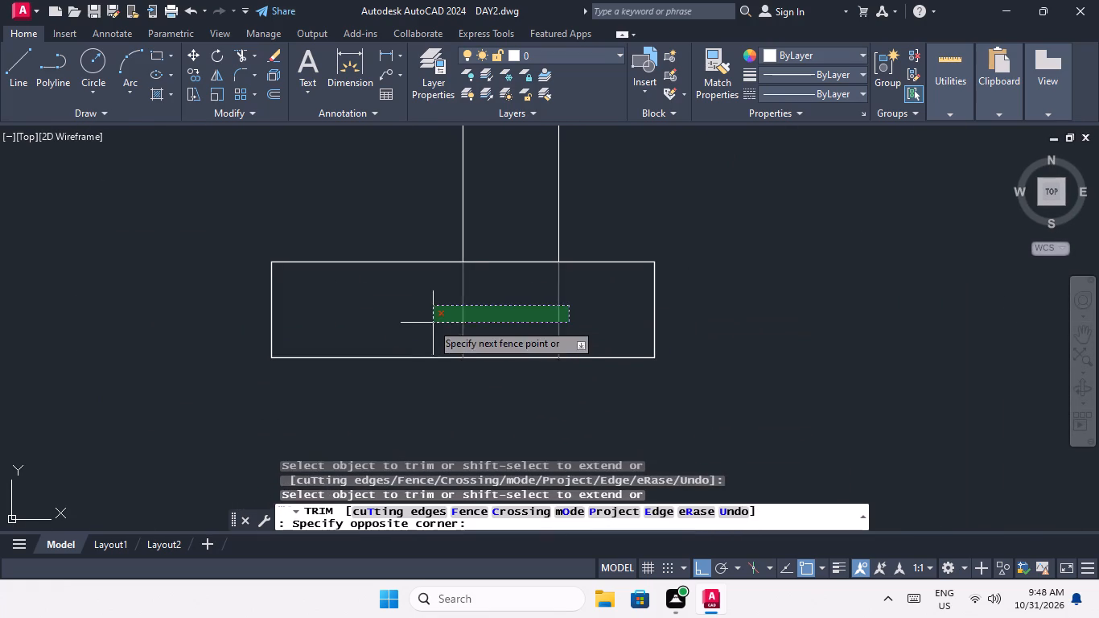
drag(425, 323, 435, 327)
drag(520, 299, 504, 237)
click(501, 208)
Trim the overlapping lines where the left small room's side wall meets the third row's middle cross wall.
scroll(488, 233, down, 4)
middle_drag(502, 285, 382, 306)
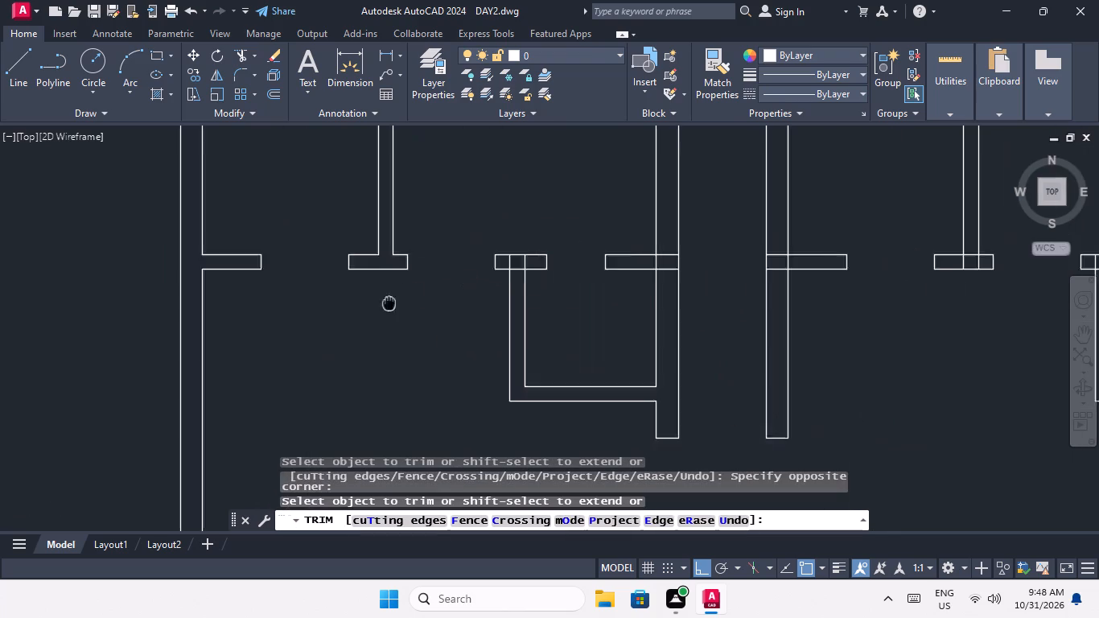
middle_drag(382, 306, 344, 317)
scroll(479, 289, up, 4)
drag(456, 203, 449, 204)
click(341, 212)
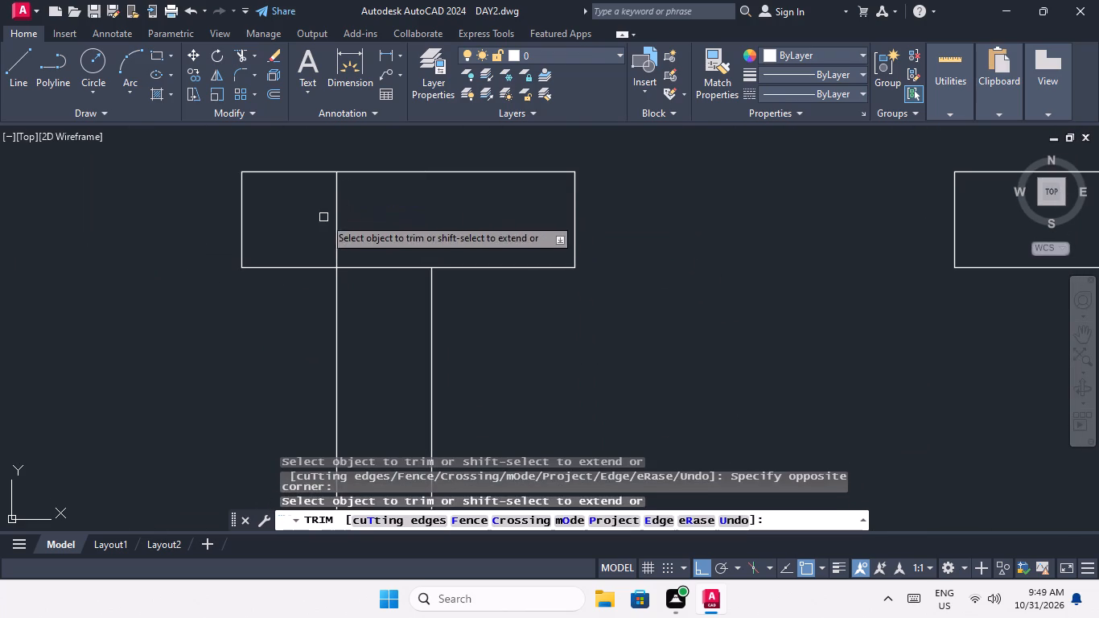
drag(357, 203, 318, 224)
drag(305, 230, 315, 236)
drag(400, 295, 385, 229)
click(383, 228)
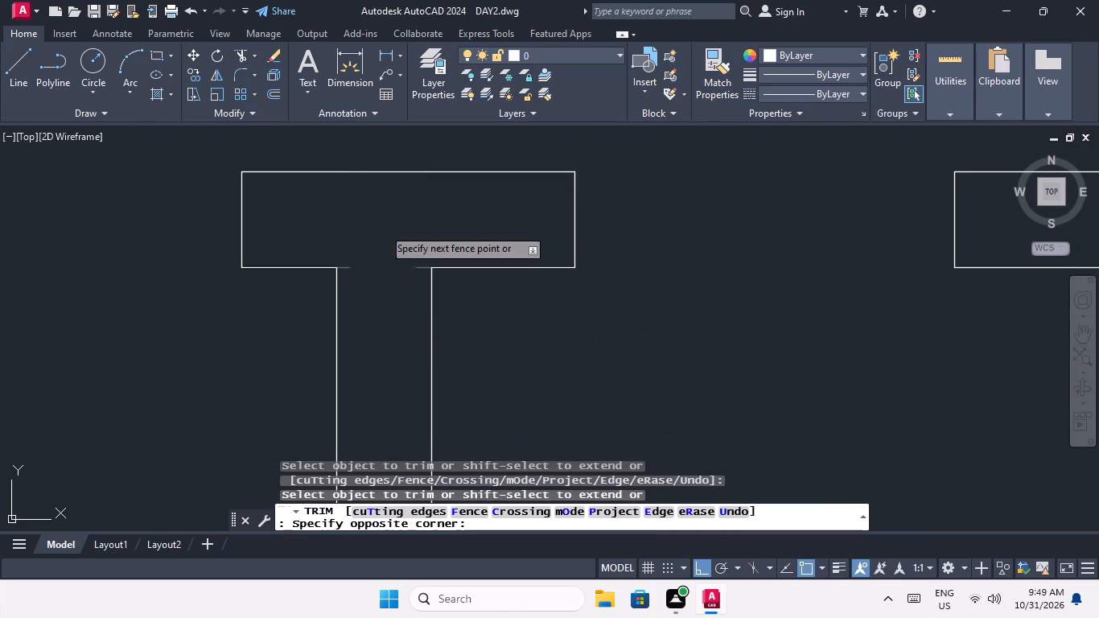
Trim the overlapping lines where the third row's middle cross wall meets the left corridor wall.
scroll(378, 227, down, 5)
scroll(475, 225, up, 5)
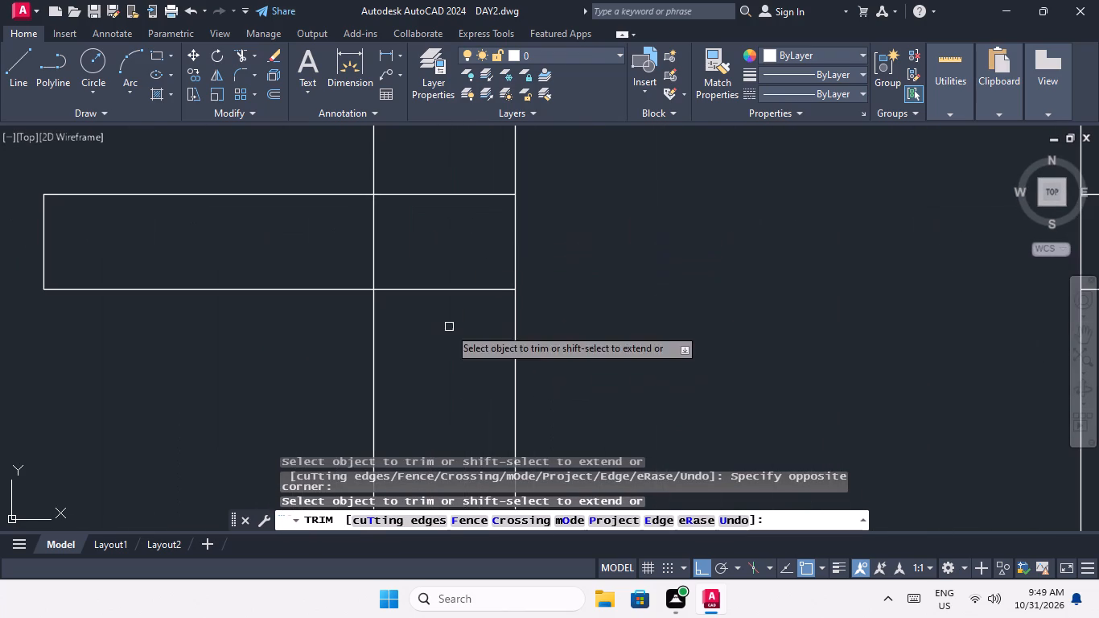
click(449, 328)
drag(416, 181, 412, 199)
drag(410, 219, 364, 245)
click(331, 248)
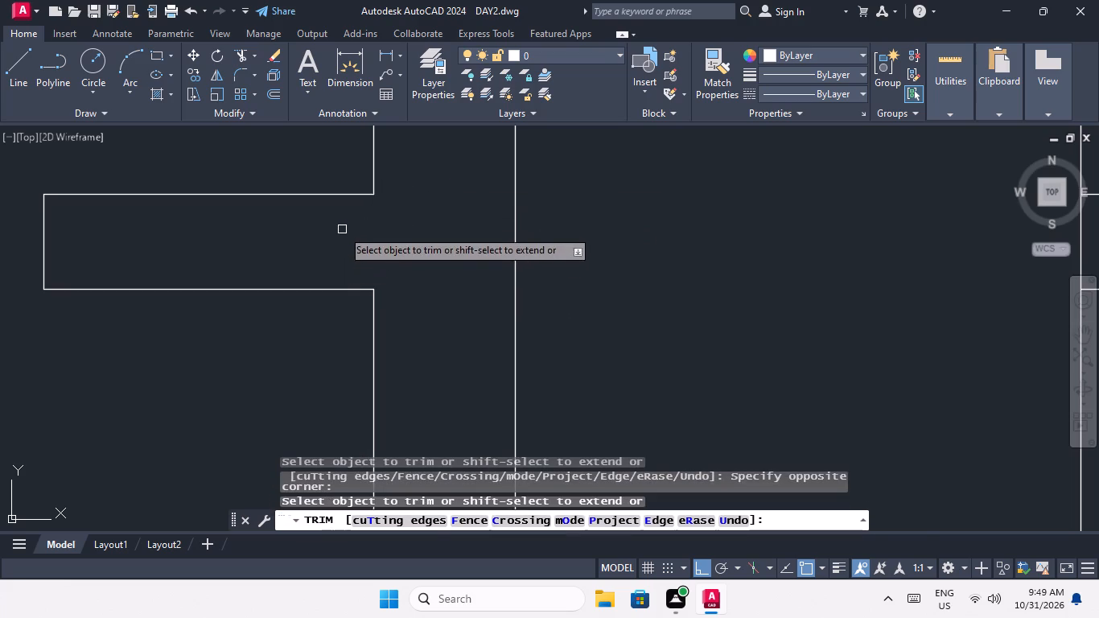
Trim the overlapping lines where the third row's middle cross wall meets the right corridor wall.
scroll(342, 229, down, 6)
scroll(439, 219, up, 4)
scroll(370, 256, up, 1)
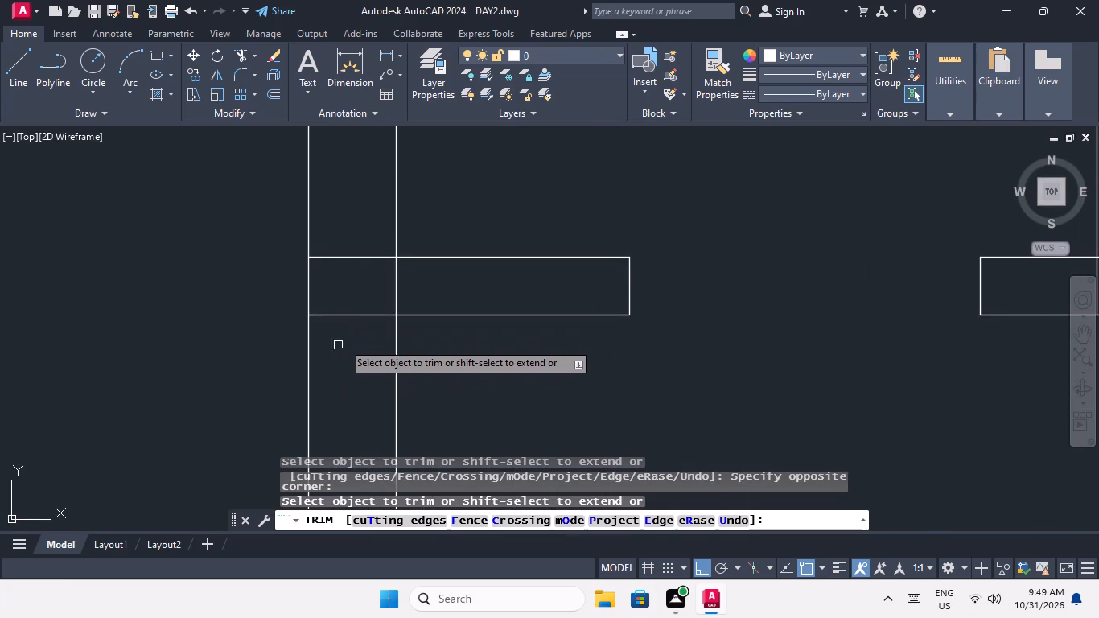
click(370, 326)
drag(341, 227, 341, 239)
drag(438, 278, 425, 290)
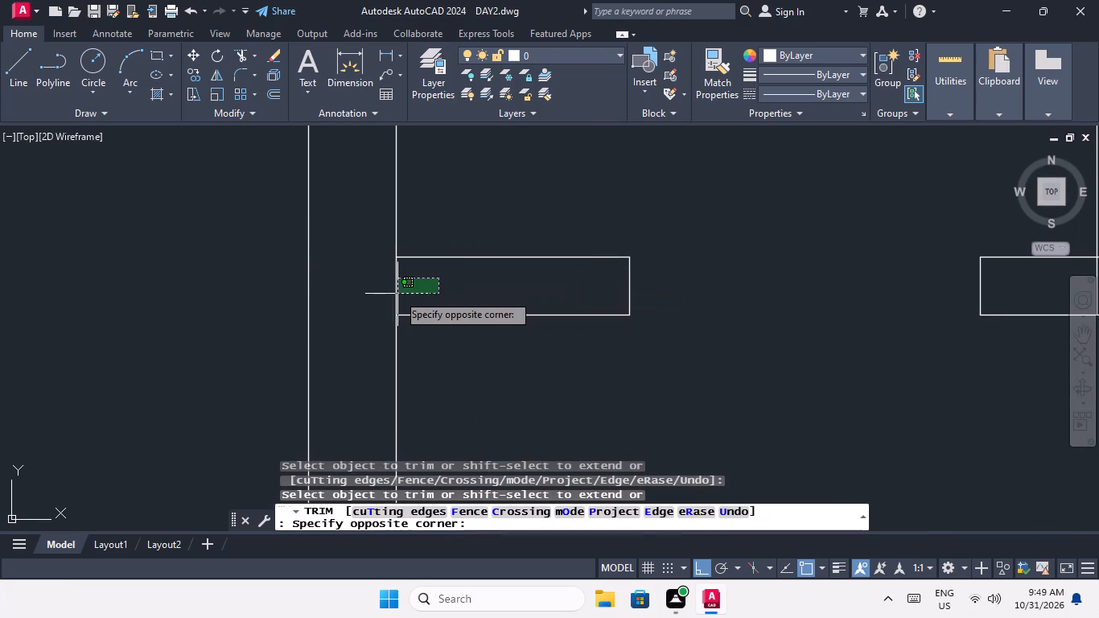
click(378, 300)
Trim the overlapping lines where the right unit's partition wall meets the third row's middle cross wall.
scroll(377, 268, down, 3)
middle_drag(484, 291, 332, 297)
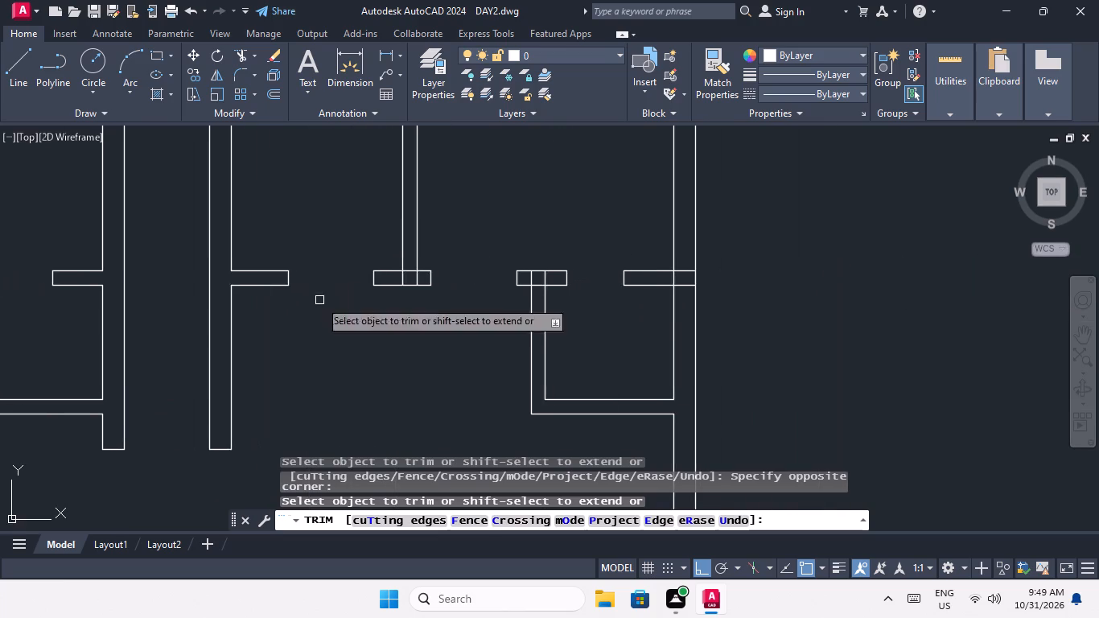
scroll(418, 267, up, 3)
drag(426, 301, 404, 307)
drag(308, 312, 322, 315)
drag(387, 313, 379, 277)
drag(370, 227, 374, 235)
Trim the overlapping lines where the right small room's side wall meets the third row's middle cross wall.
scroll(376, 257, down, 4)
middle_drag(426, 290, 327, 308)
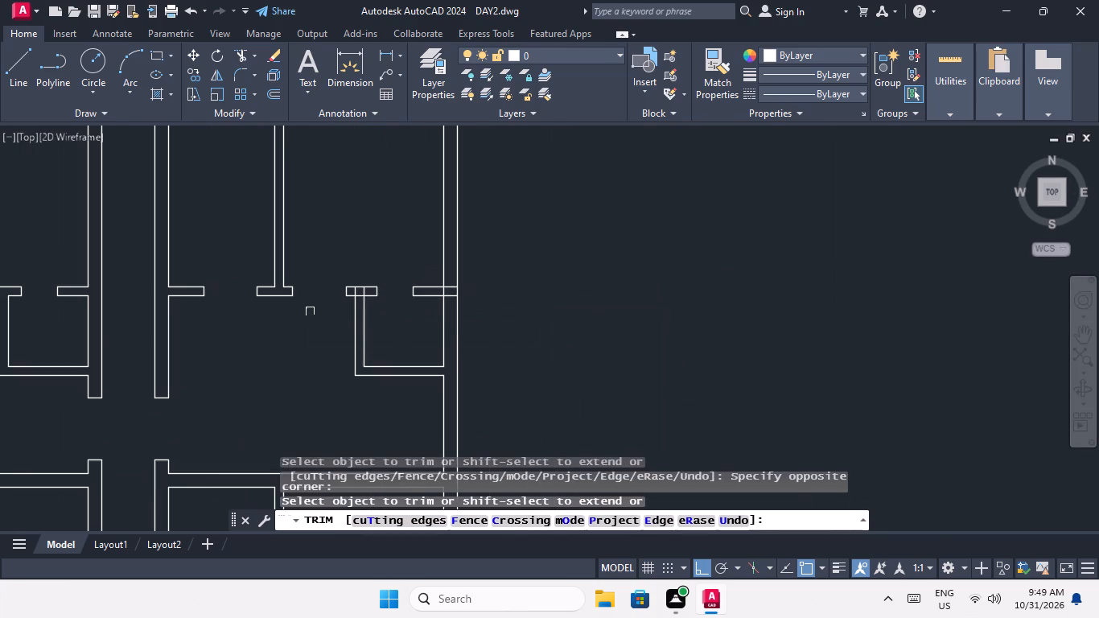
scroll(345, 289, up, 5)
drag(542, 300, 474, 319)
drag(385, 331, 394, 336)
drag(482, 393, 469, 352)
click(467, 321)
Trim the overlapping lines where the third row's middle cross wall meets the right outer wall.
scroll(470, 307, down, 6)
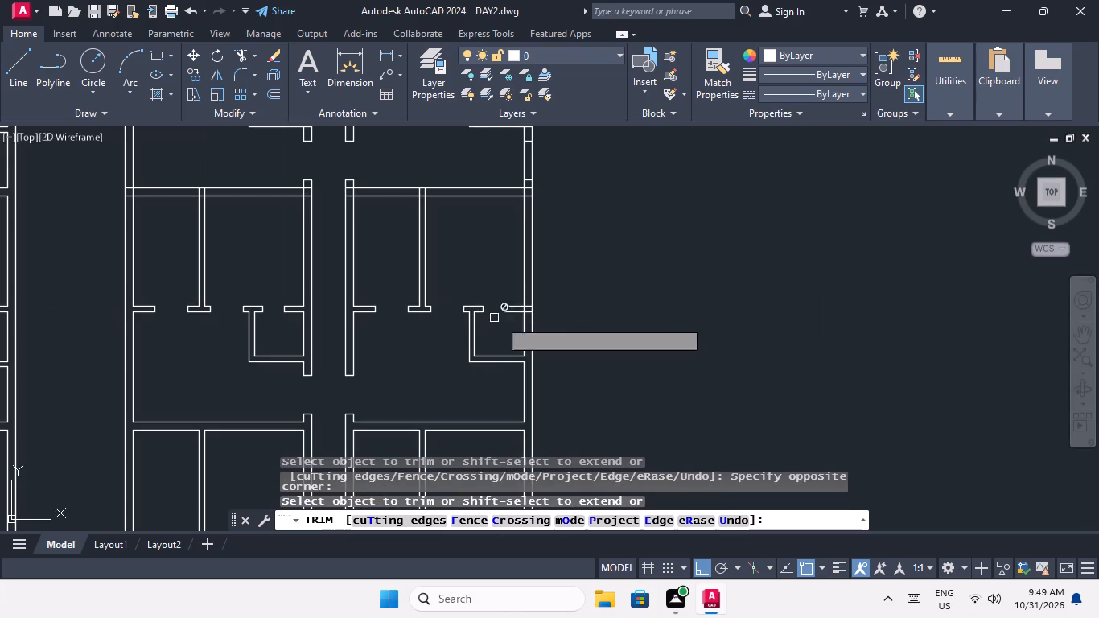
scroll(525, 313, up, 5)
drag(537, 318, 523, 274)
drag(525, 223, 525, 236)
drag(523, 262, 519, 266)
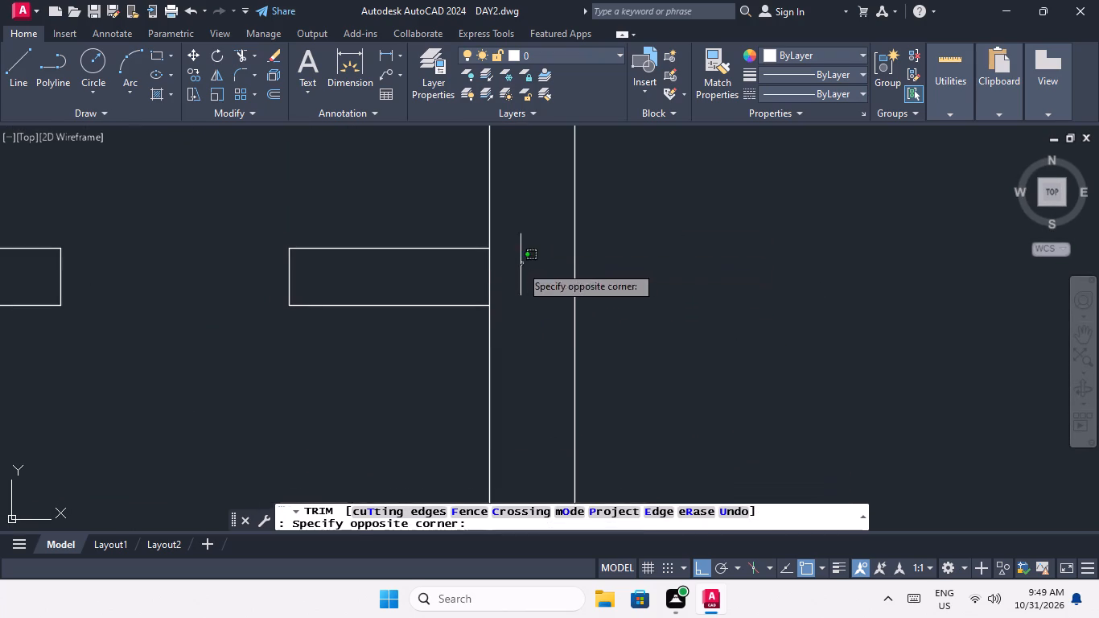
drag(519, 266, 497, 276)
click(453, 285)
Trim the overlapping lines where the third row's upper cross wall meets the left outer wall.
scroll(468, 268, down, 5)
middle_drag(559, 259, 560, 233)
scroll(558, 235, down, 2)
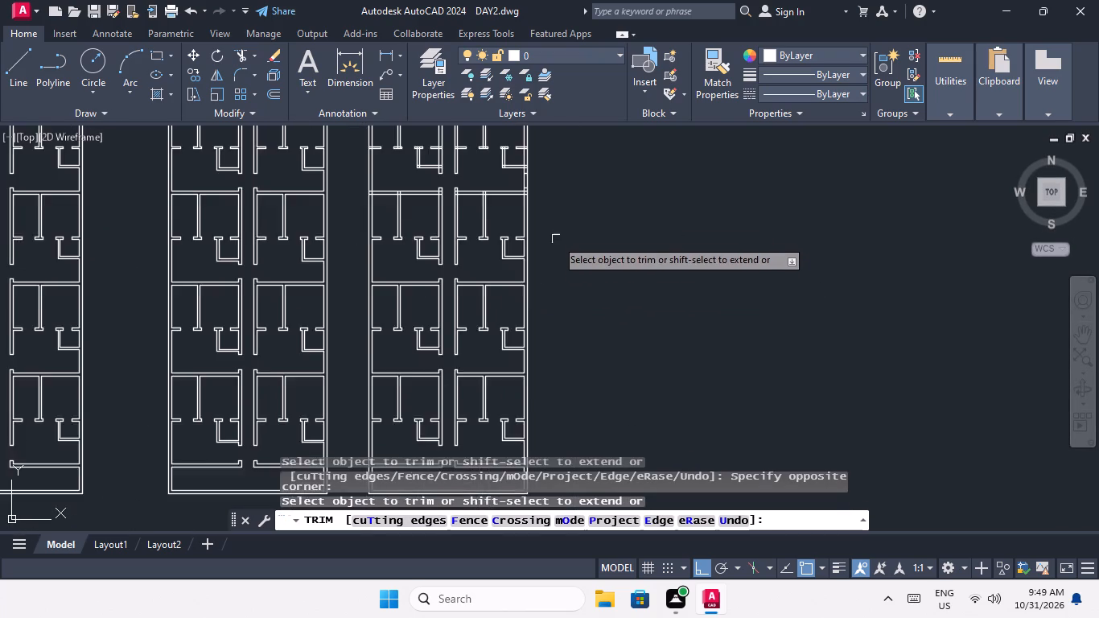
middle_drag(554, 257, 550, 345)
scroll(364, 280, up, 4)
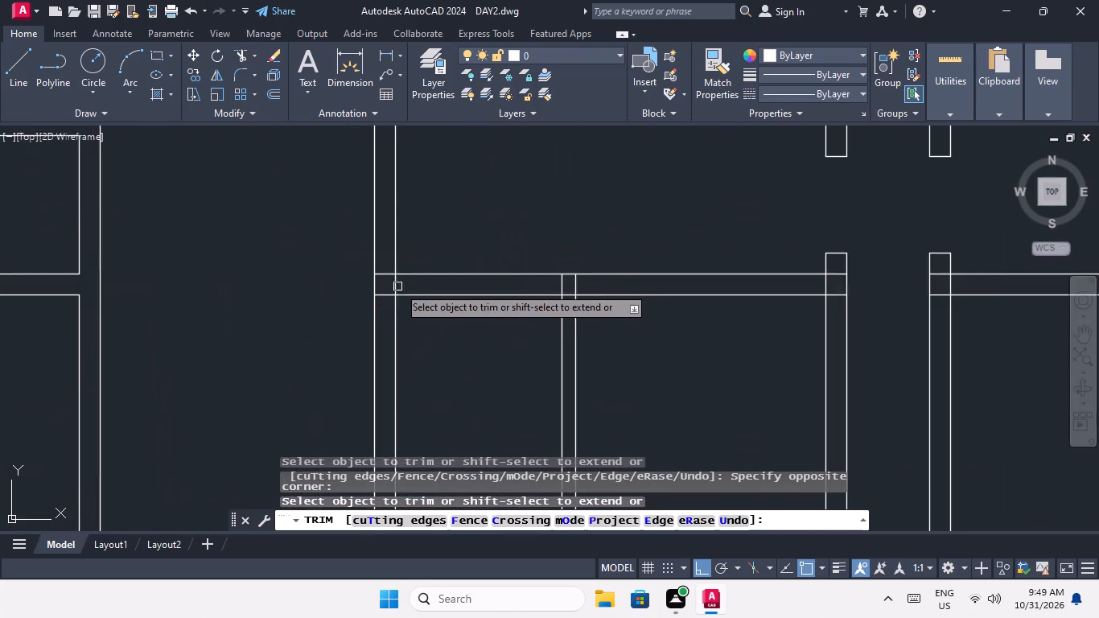
scroll(386, 269, up, 4)
click(380, 456)
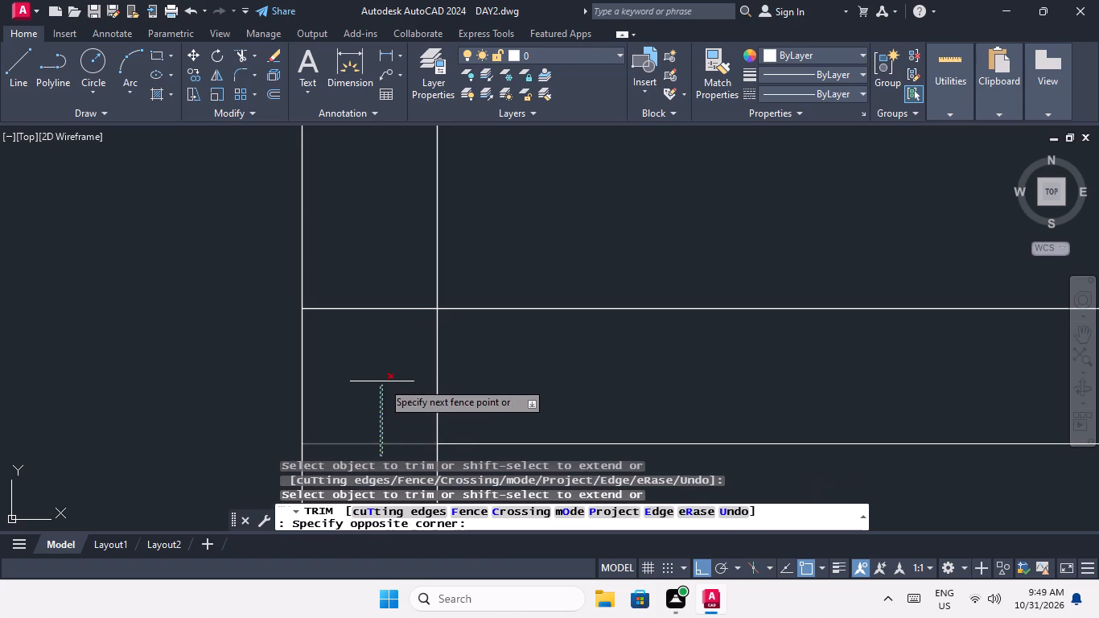
click(368, 288)
scroll(368, 286, down, 3)
scroll(385, 315, up, 3)
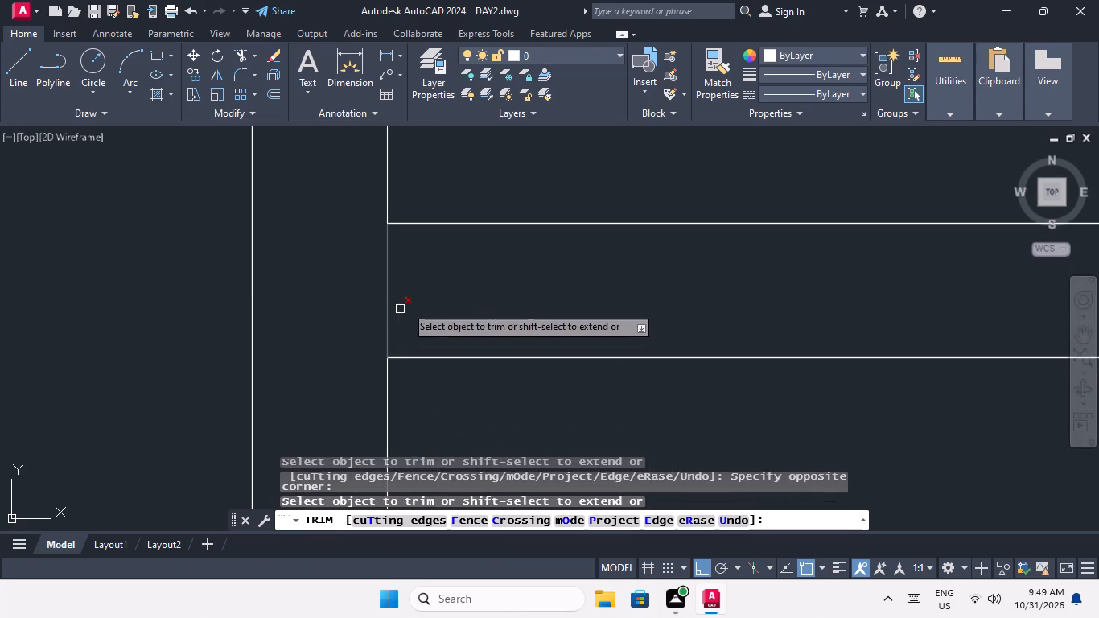
drag(440, 273, 344, 308)
click(339, 309)
Trim the overlapping lines where the left unit's partition wall meets the third row's upper cross wall.
scroll(341, 278, down, 4)
scroll(491, 279, up, 4)
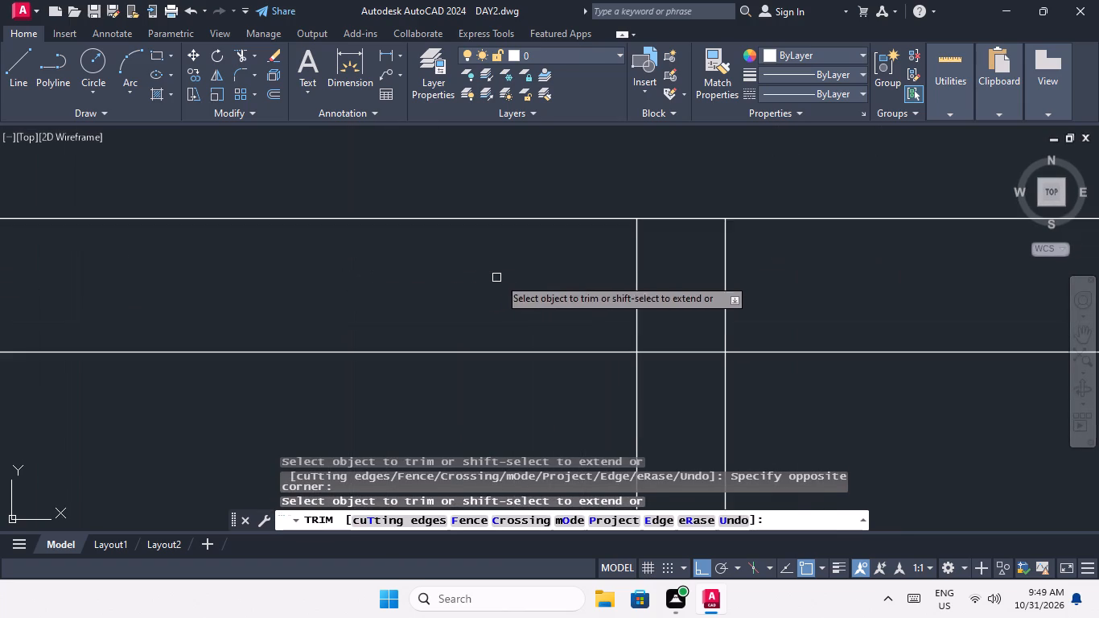
drag(794, 259, 761, 274)
click(622, 286)
drag(678, 377, 678, 367)
click(665, 297)
Trim the overlapping lines where the third row's upper cross wall meets the left corridor wall.
scroll(661, 296, down, 4)
middle_drag(773, 344, 358, 346)
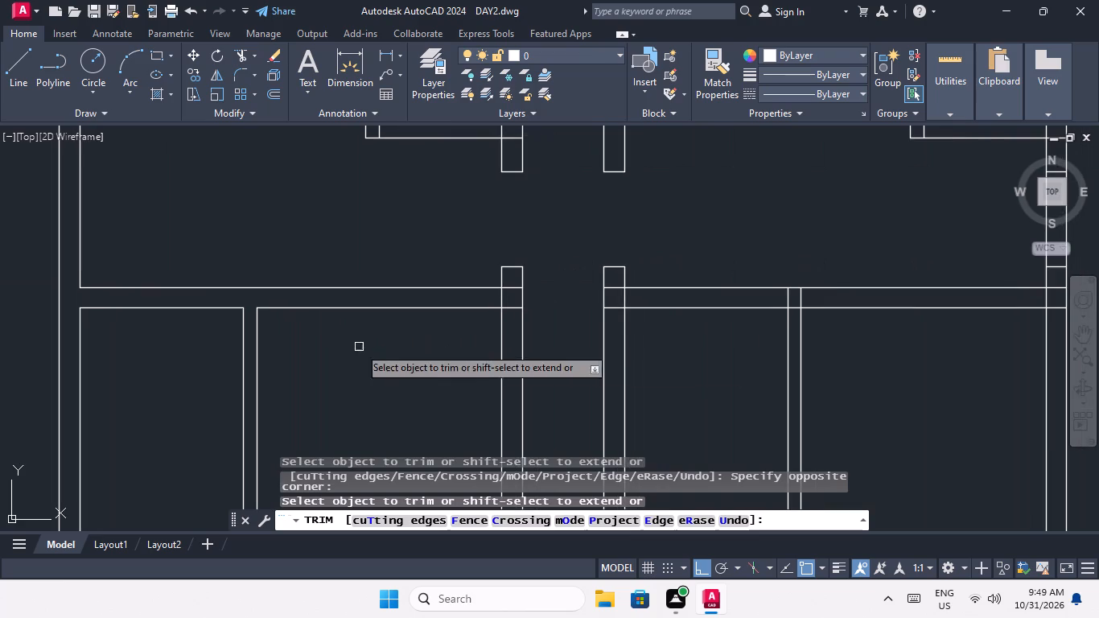
scroll(532, 277, up, 4)
middle_drag(391, 320, 372, 143)
middle_click(372, 143)
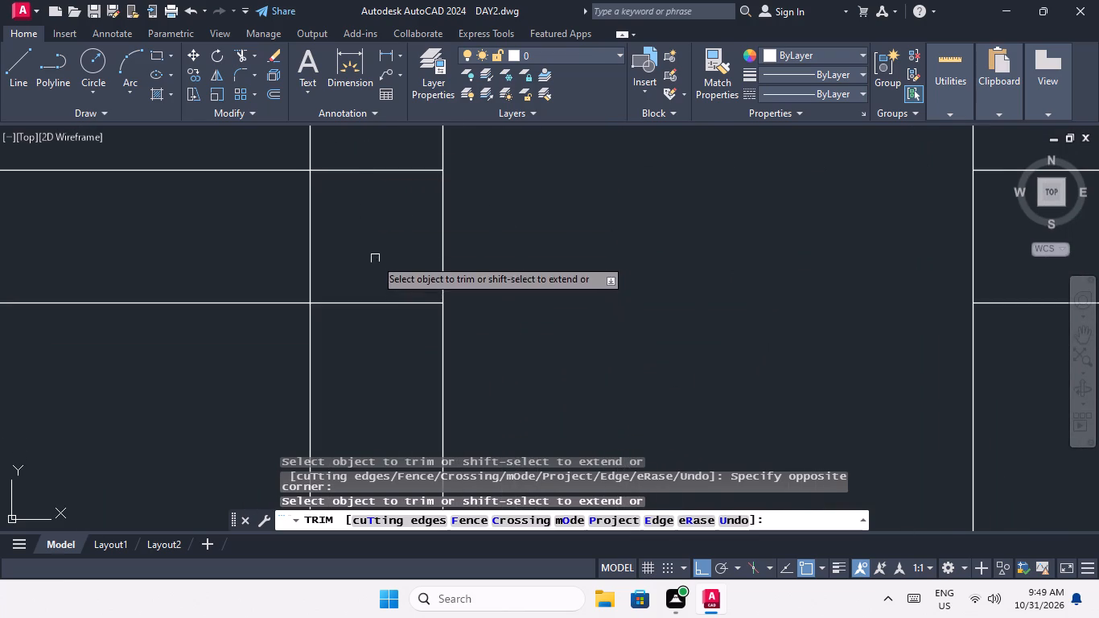
middle_drag(375, 269, 377, 348)
drag(413, 418, 399, 375)
drag(377, 221, 372, 244)
drag(341, 300, 262, 334)
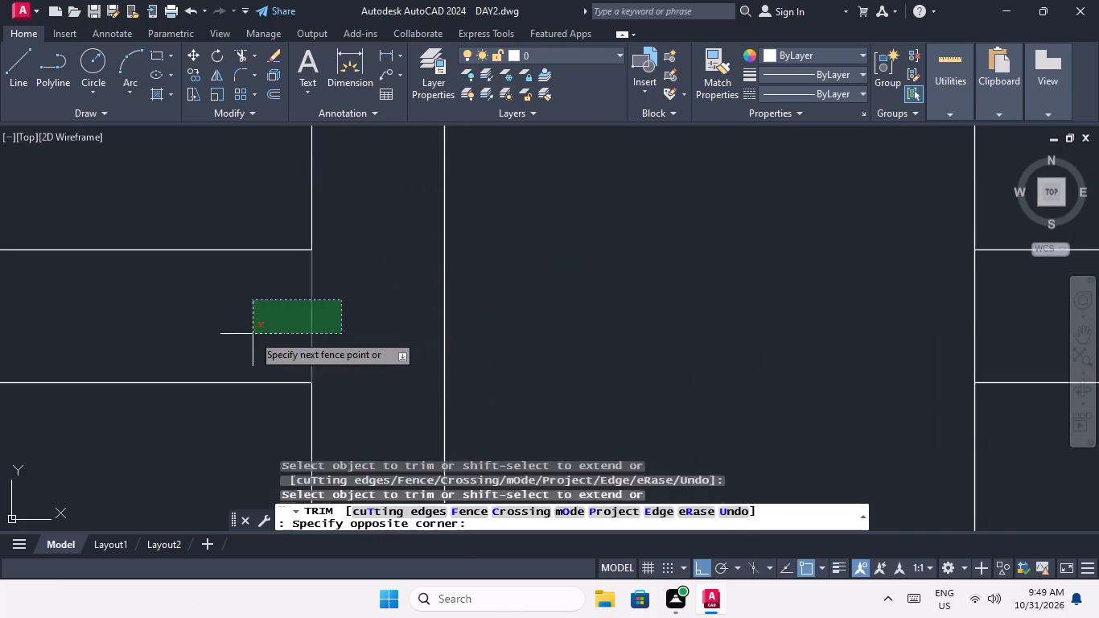
drag(253, 333, 261, 328)
Trim the overlapping lines where the third row's upper cross wall meets the right corridor wall.
scroll(558, 274, down, 5)
middle_drag(575, 273, 418, 273)
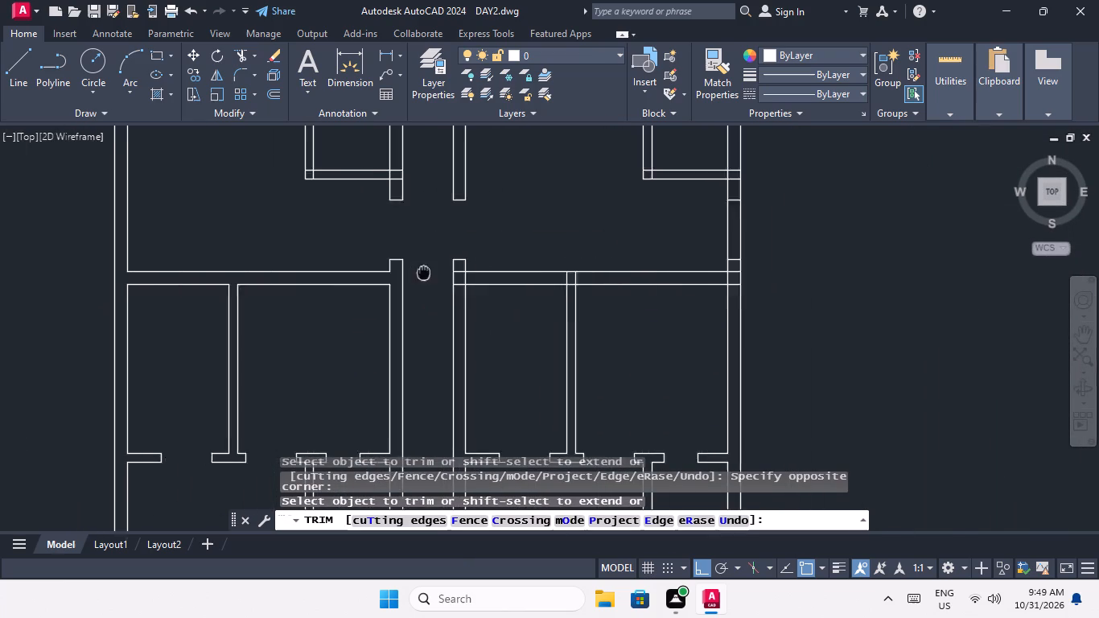
middle_drag(418, 273, 411, 273)
scroll(442, 285, up, 4)
drag(440, 295, 431, 270)
drag(436, 182, 436, 192)
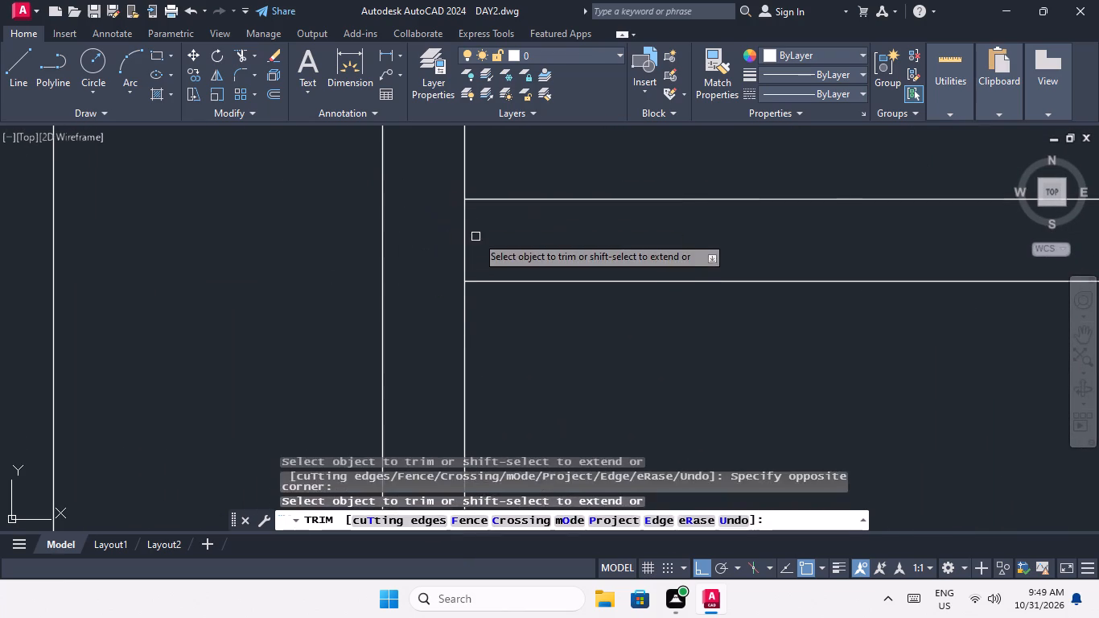
drag(484, 229, 407, 262)
click(413, 256)
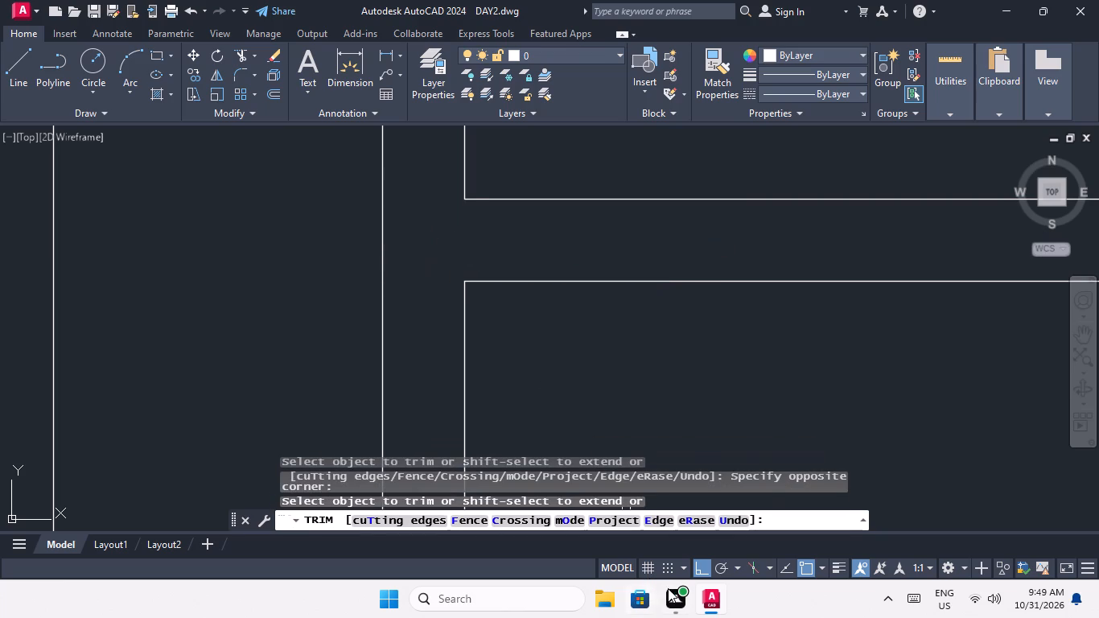